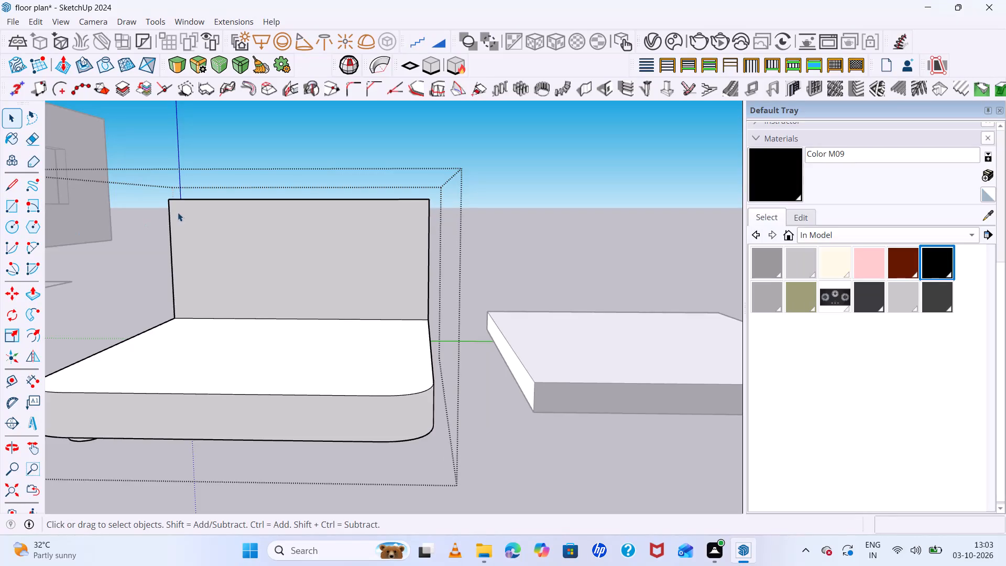
Draw a vertical rectangular strip about 2 1/16" by 2' 3 7/8" along one side edge of the headboard's front face.
{"action": "scroll", "coordinate": [174, 212], "scroll_direction": "up", "scroll_amount": 5}
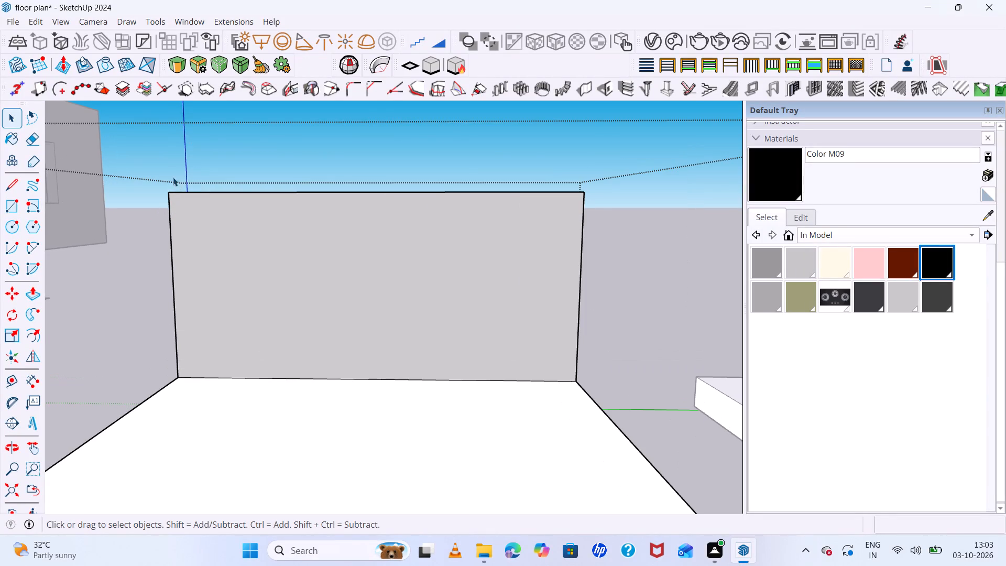
{"action": "key", "text": "r"}
{"action": "left_click", "coordinate": [169, 197]}
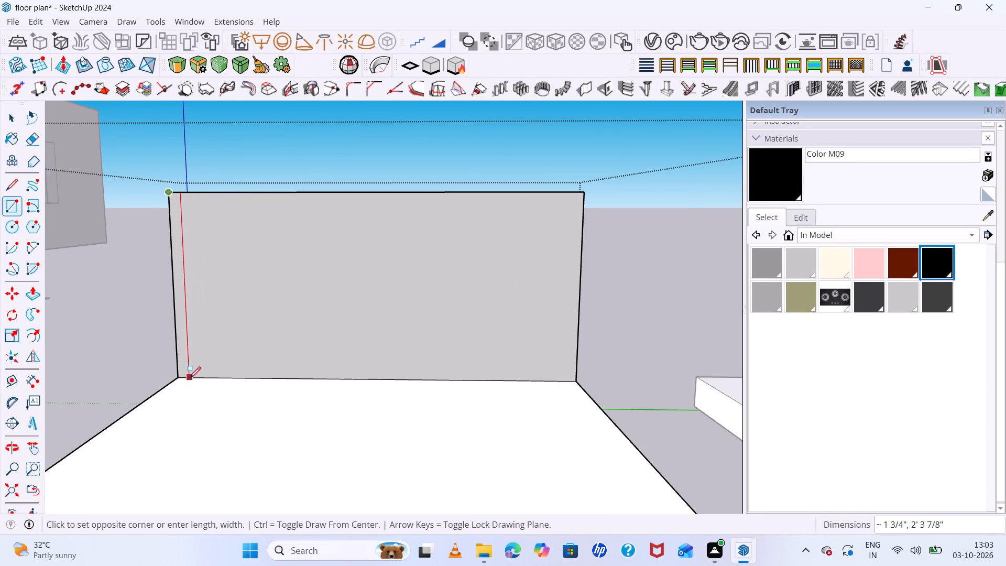
{"action": "scroll", "coordinate": [189, 378], "scroll_direction": "up", "scroll_amount": 5}
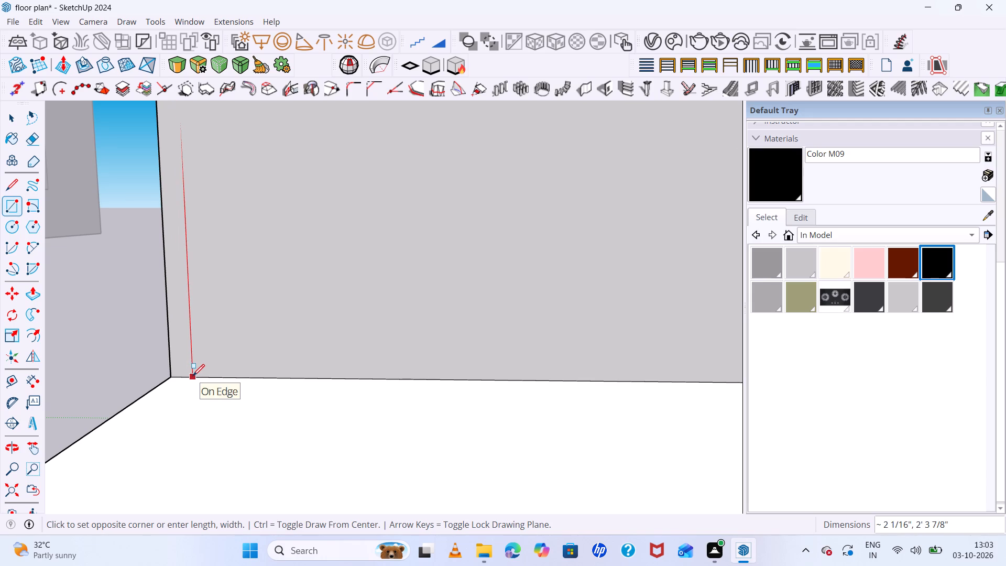
{"action": "left_click", "coordinate": [193, 376]}
Make the narrow strip on the headboard a component, keeping the default creation settings.
{"action": "scroll", "coordinate": [164, 243], "scroll_direction": "down", "scroll_amount": 13}
{"action": "scroll", "coordinate": [165, 259], "scroll_direction": "up", "scroll_amount": 6}
{"action": "middle_click_drag", "start_coordinate": [176, 270], "coordinate": [251, 281]}
{"action": "middle_click", "coordinate": [253, 281]}
{"action": "key", "text": "space"}
{"action": "double_click", "coordinate": [156, 265]}
{"action": "right_click", "coordinate": [156, 264]}
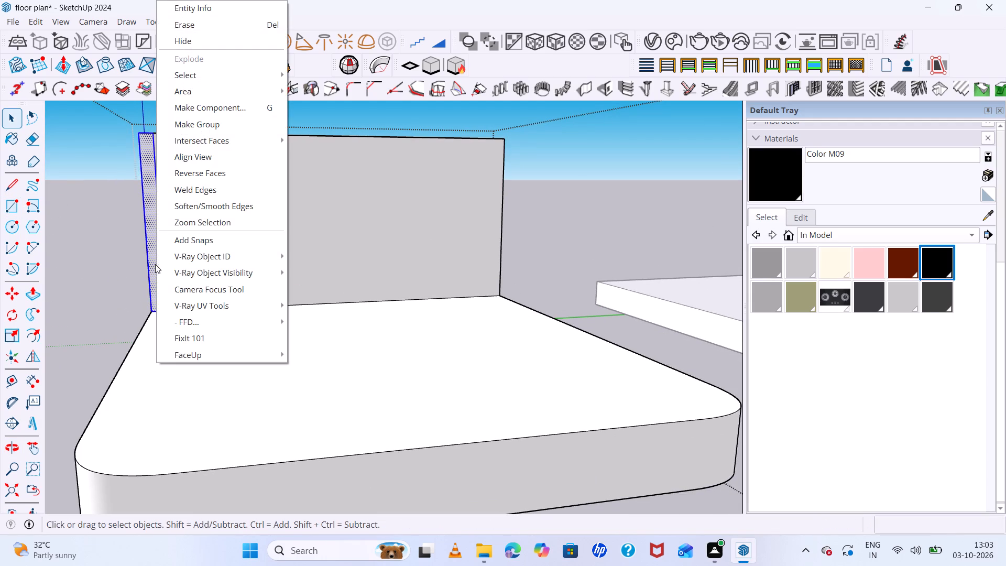
{"action": "left_click", "coordinate": [204, 111]}
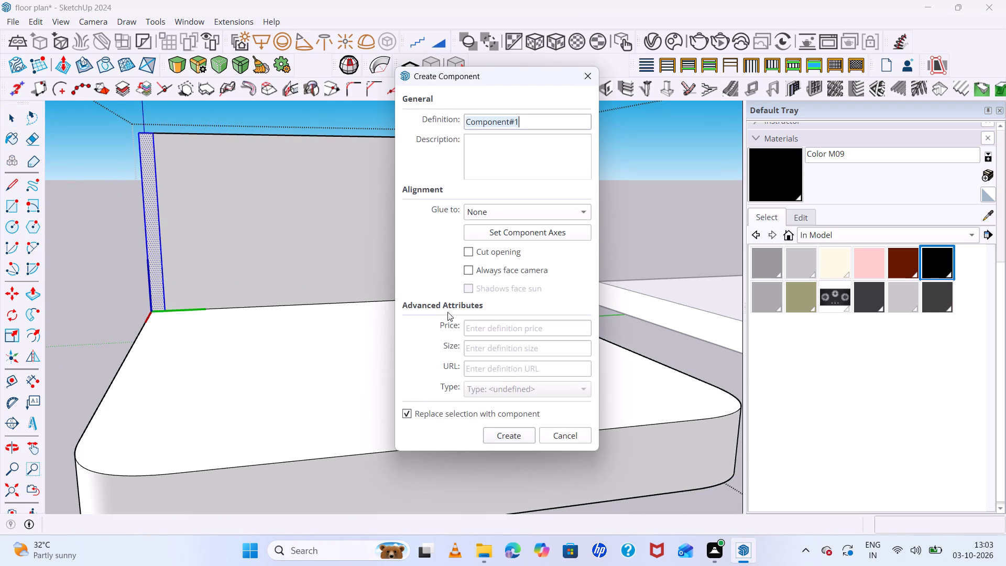
{"action": "left_click", "coordinate": [499, 434]}
Inside the strip component, Push/Pull the front face out twice by the previous distance, then back in 3 1/16", forming a thin batten.
{"action": "scroll", "coordinate": [132, 253], "scroll_direction": "up", "scroll_amount": 6}
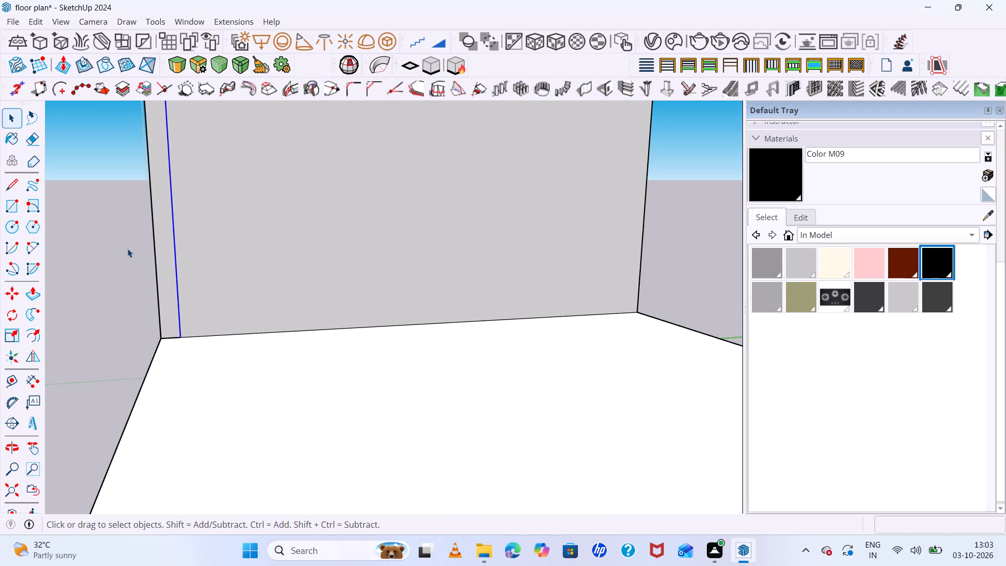
{"action": "double_click", "coordinate": [165, 280]}
{"action": "scroll", "coordinate": [168, 281], "scroll_direction": "up", "scroll_amount": 5}
{"action": "double_click", "coordinate": [168, 276]}
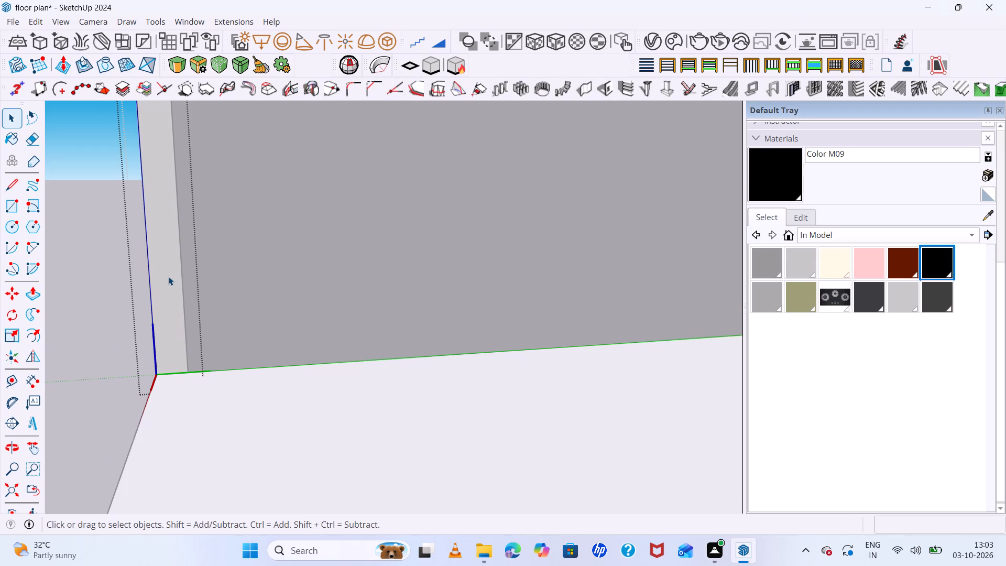
{"action": "scroll", "coordinate": [168, 276], "scroll_direction": "down", "scroll_amount": 5}
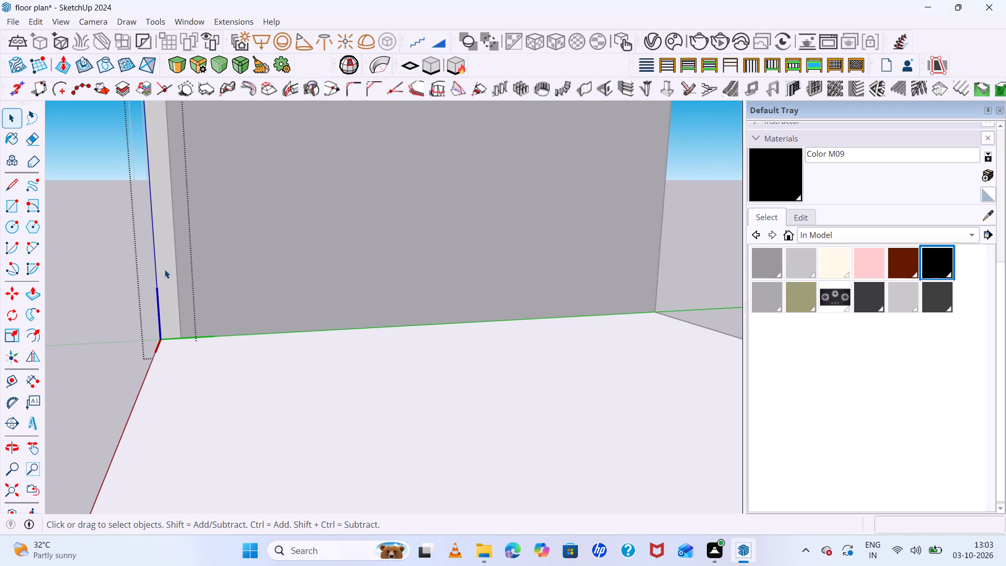
{"action": "key", "text": "p"}
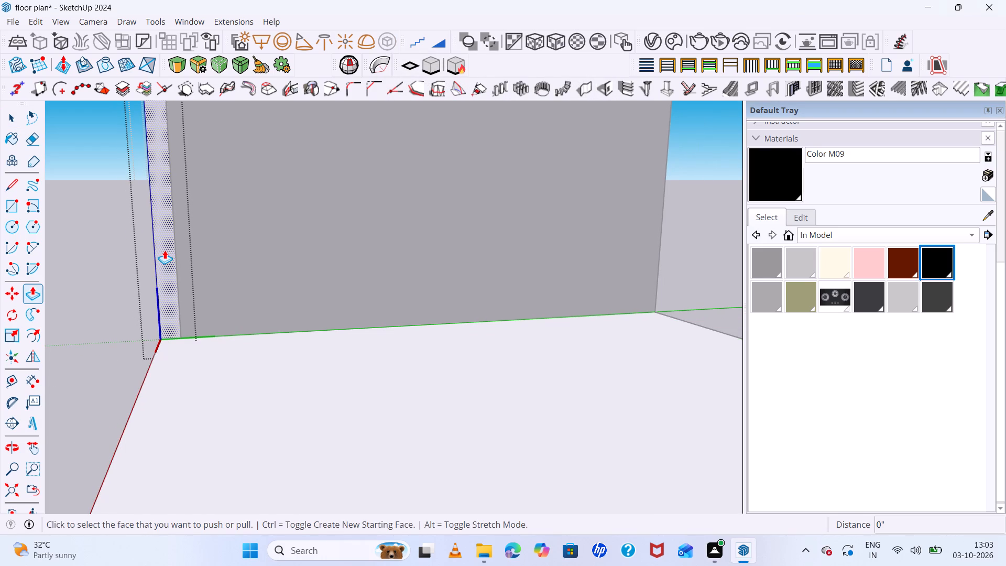
{"action": "double_click", "coordinate": [165, 250]}
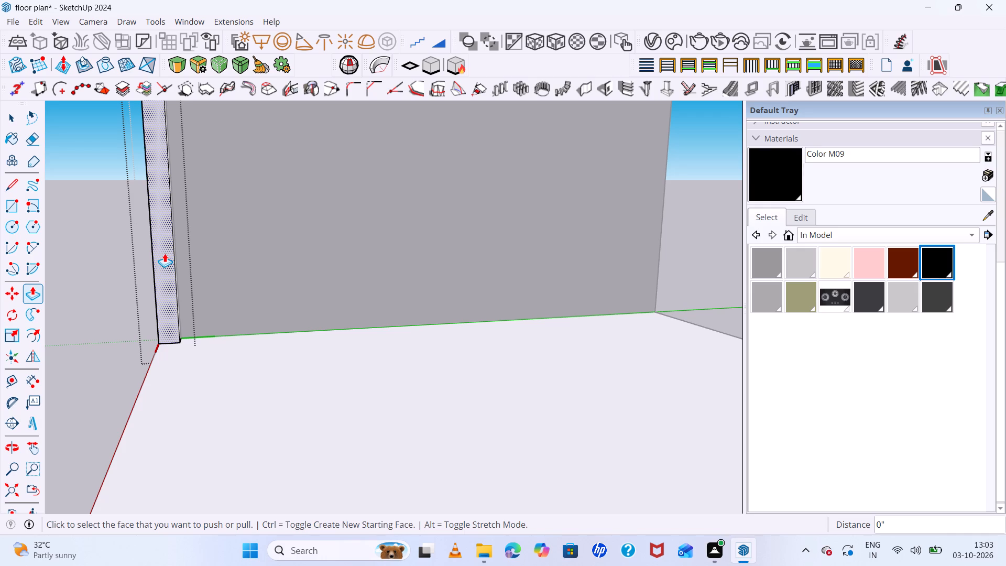
{"action": "middle_click_drag", "start_coordinate": [510, 378], "coordinate": [229, 355]}
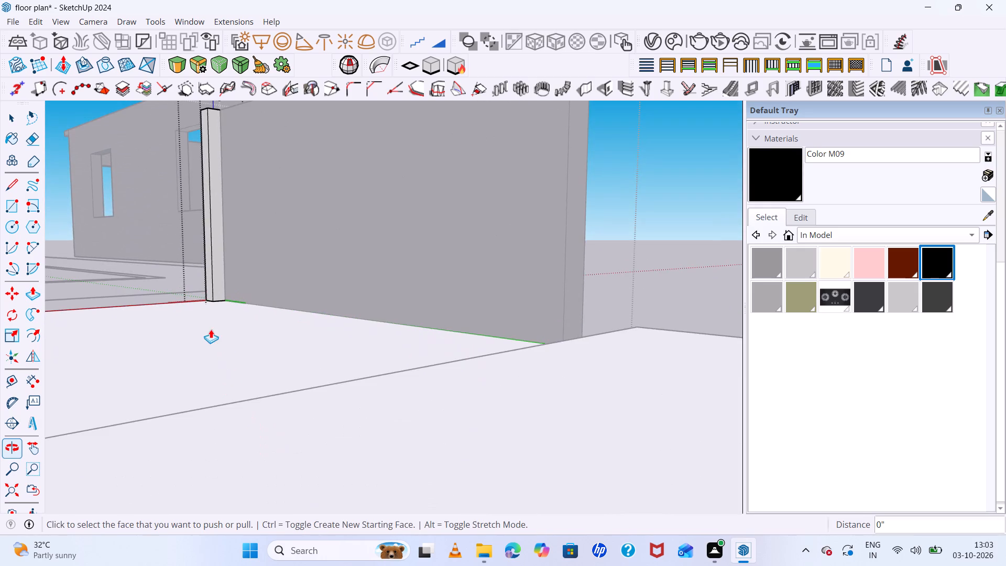
{"action": "scroll", "coordinate": [215, 279], "scroll_direction": "up", "scroll_amount": 5}
{"action": "double_click", "coordinate": [203, 287]}
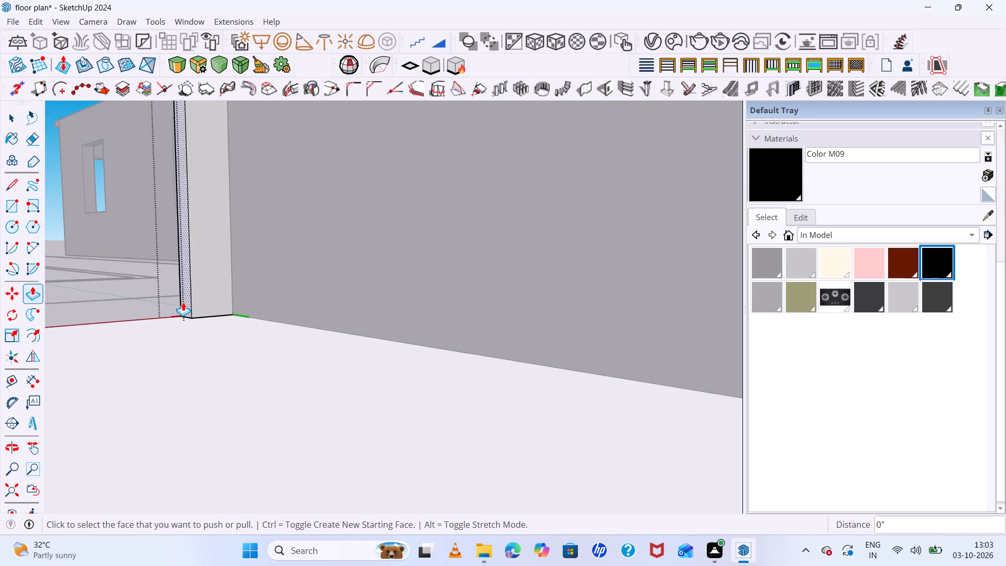
{"action": "left_click", "coordinate": [190, 303]}
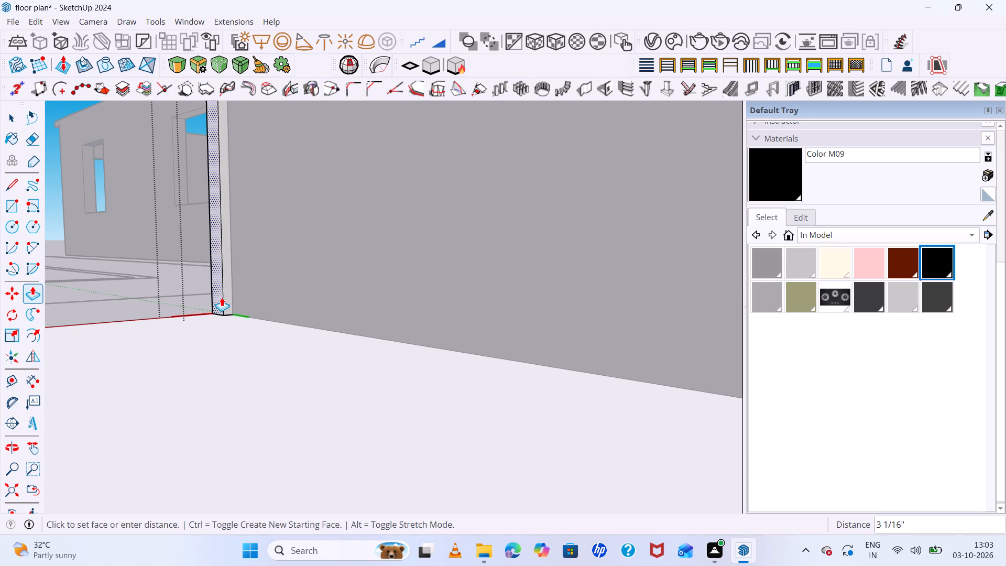
{"action": "left_click", "coordinate": [222, 297]}
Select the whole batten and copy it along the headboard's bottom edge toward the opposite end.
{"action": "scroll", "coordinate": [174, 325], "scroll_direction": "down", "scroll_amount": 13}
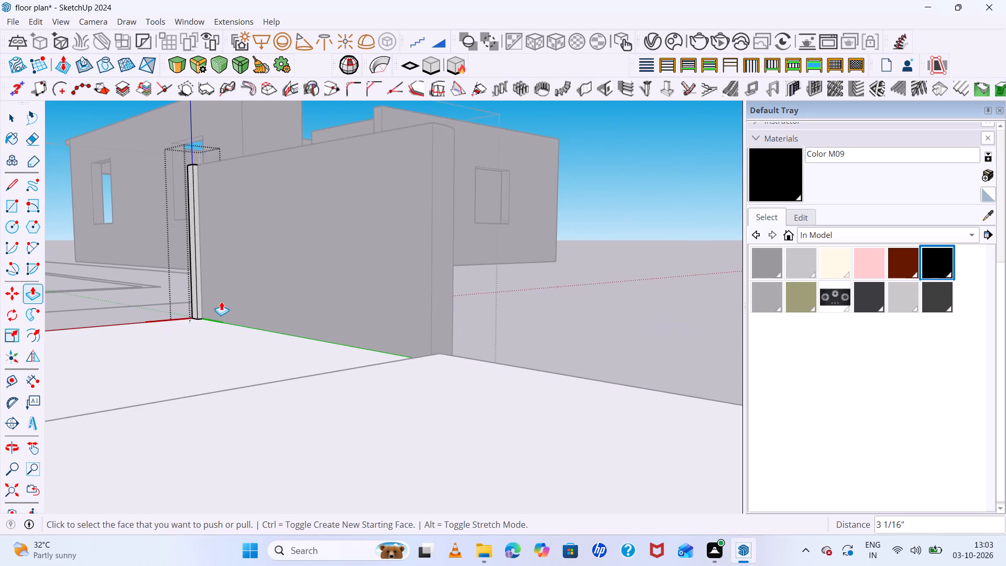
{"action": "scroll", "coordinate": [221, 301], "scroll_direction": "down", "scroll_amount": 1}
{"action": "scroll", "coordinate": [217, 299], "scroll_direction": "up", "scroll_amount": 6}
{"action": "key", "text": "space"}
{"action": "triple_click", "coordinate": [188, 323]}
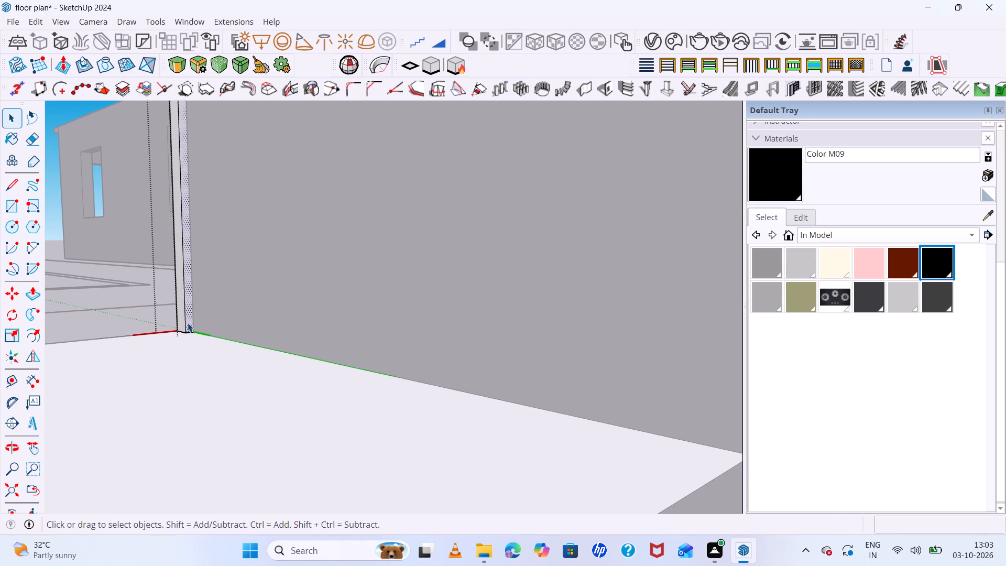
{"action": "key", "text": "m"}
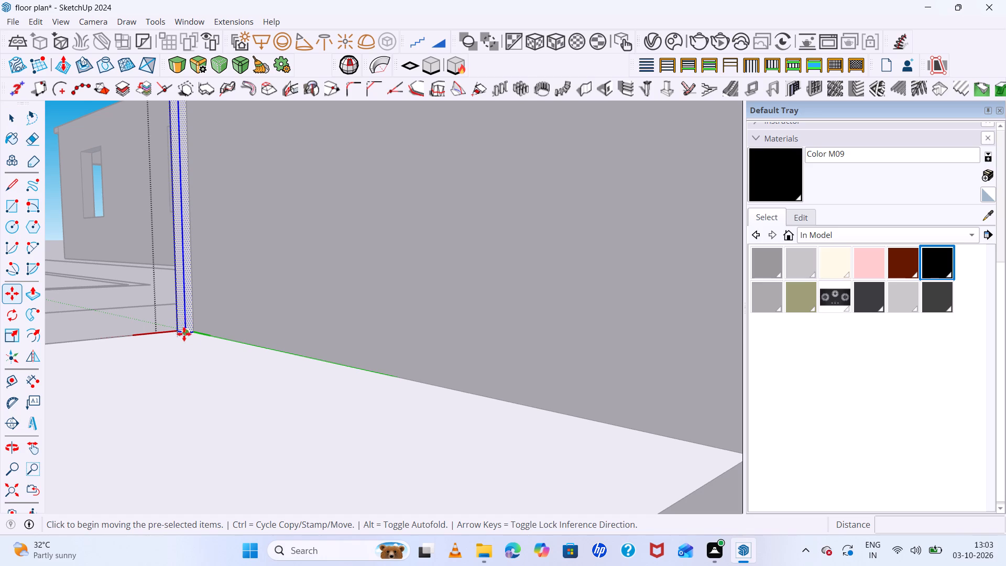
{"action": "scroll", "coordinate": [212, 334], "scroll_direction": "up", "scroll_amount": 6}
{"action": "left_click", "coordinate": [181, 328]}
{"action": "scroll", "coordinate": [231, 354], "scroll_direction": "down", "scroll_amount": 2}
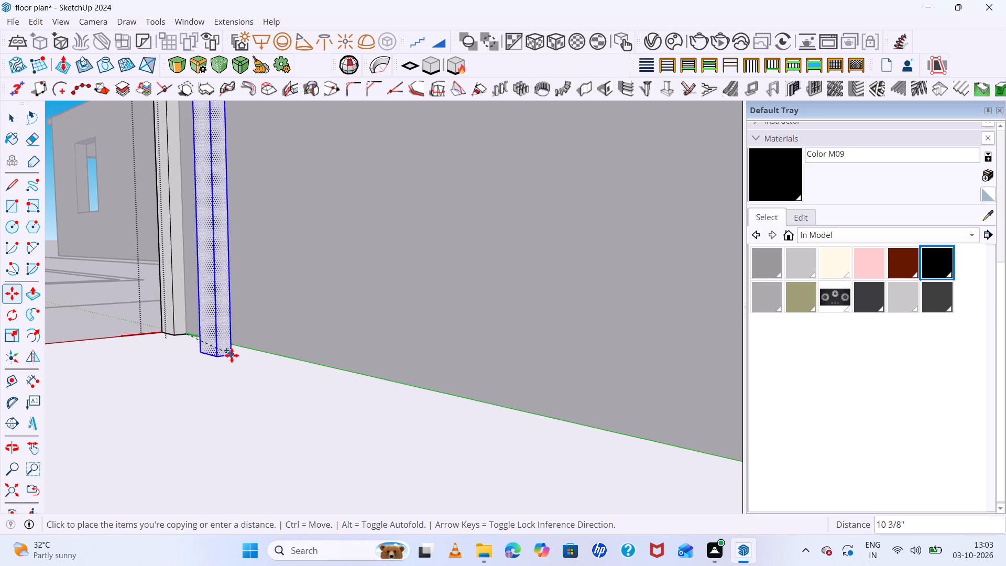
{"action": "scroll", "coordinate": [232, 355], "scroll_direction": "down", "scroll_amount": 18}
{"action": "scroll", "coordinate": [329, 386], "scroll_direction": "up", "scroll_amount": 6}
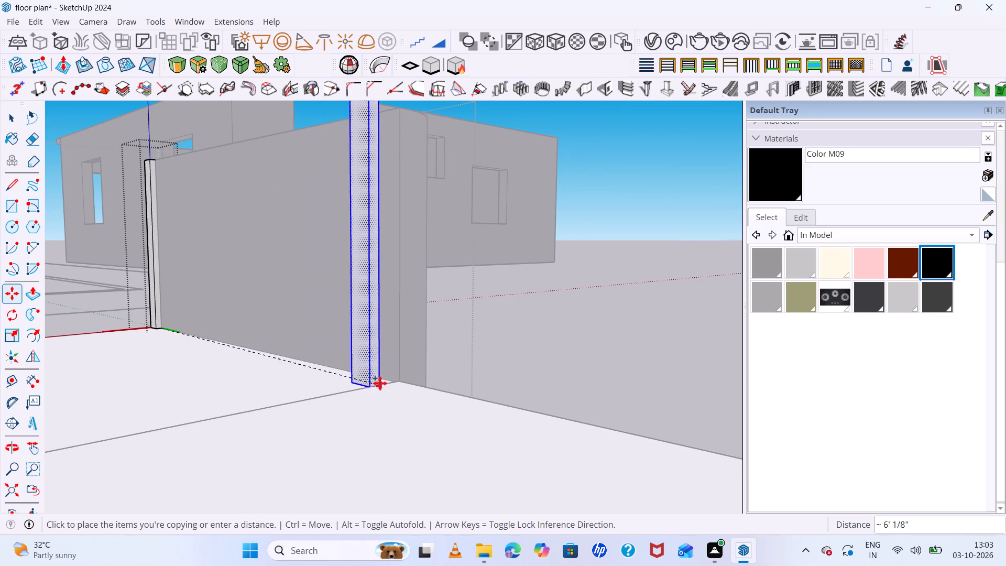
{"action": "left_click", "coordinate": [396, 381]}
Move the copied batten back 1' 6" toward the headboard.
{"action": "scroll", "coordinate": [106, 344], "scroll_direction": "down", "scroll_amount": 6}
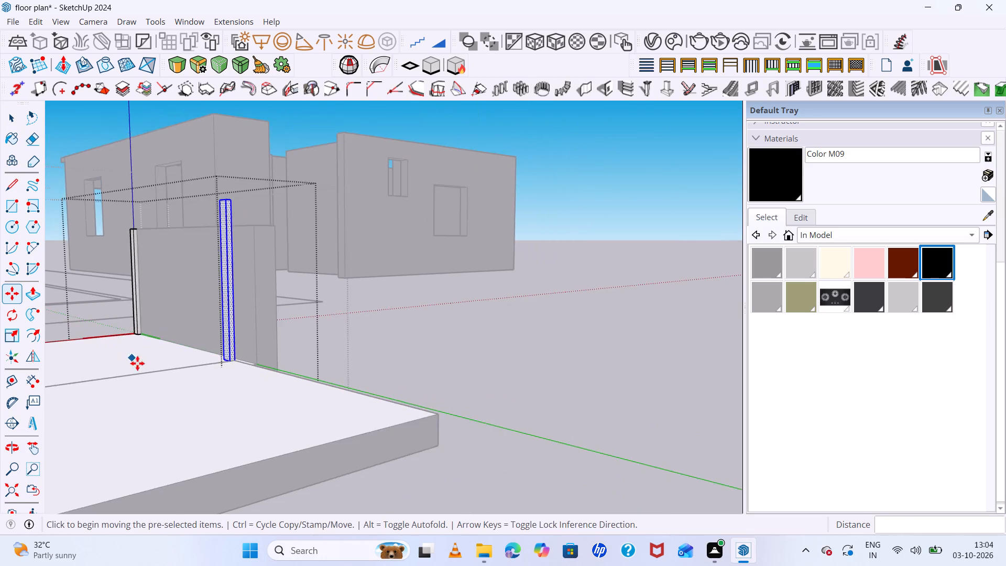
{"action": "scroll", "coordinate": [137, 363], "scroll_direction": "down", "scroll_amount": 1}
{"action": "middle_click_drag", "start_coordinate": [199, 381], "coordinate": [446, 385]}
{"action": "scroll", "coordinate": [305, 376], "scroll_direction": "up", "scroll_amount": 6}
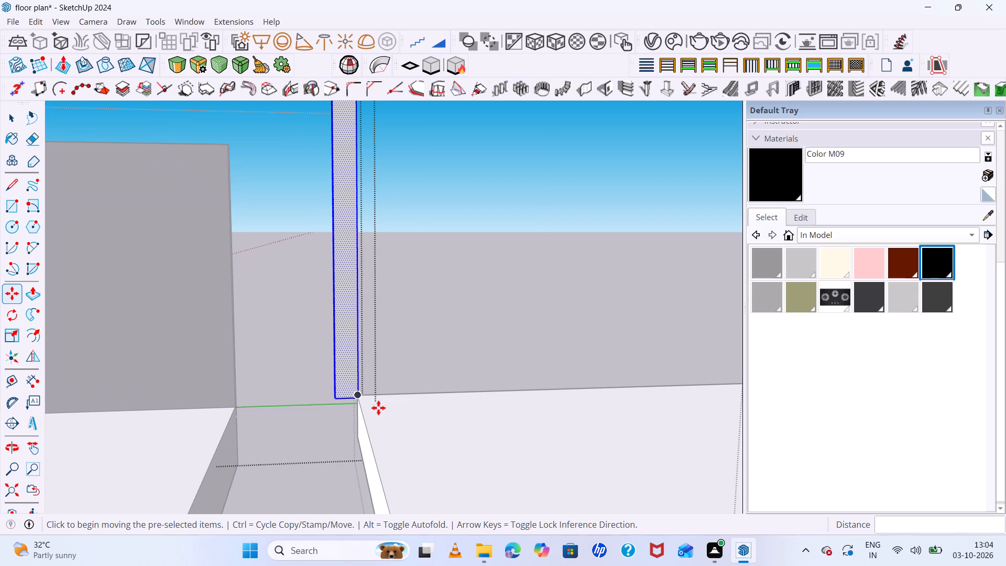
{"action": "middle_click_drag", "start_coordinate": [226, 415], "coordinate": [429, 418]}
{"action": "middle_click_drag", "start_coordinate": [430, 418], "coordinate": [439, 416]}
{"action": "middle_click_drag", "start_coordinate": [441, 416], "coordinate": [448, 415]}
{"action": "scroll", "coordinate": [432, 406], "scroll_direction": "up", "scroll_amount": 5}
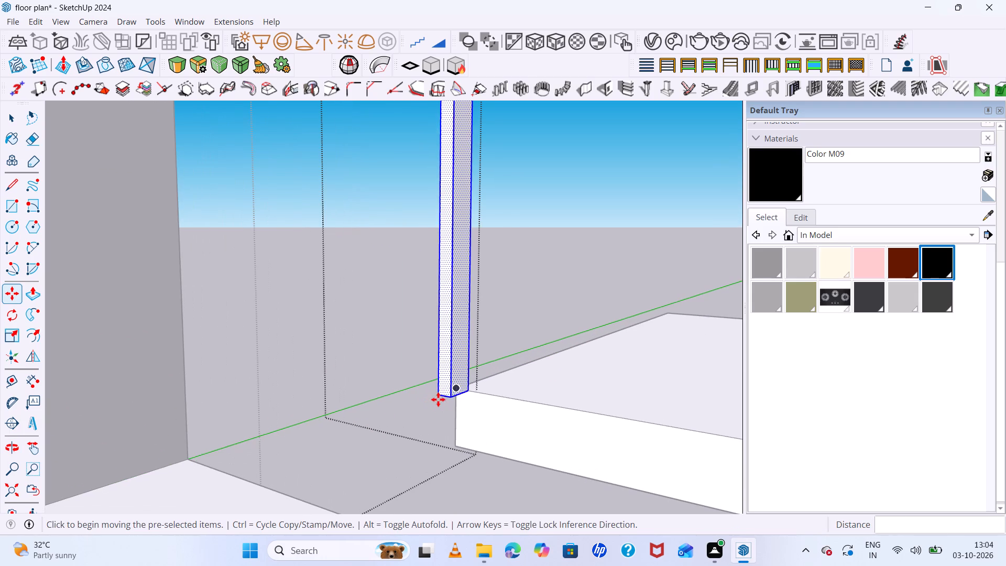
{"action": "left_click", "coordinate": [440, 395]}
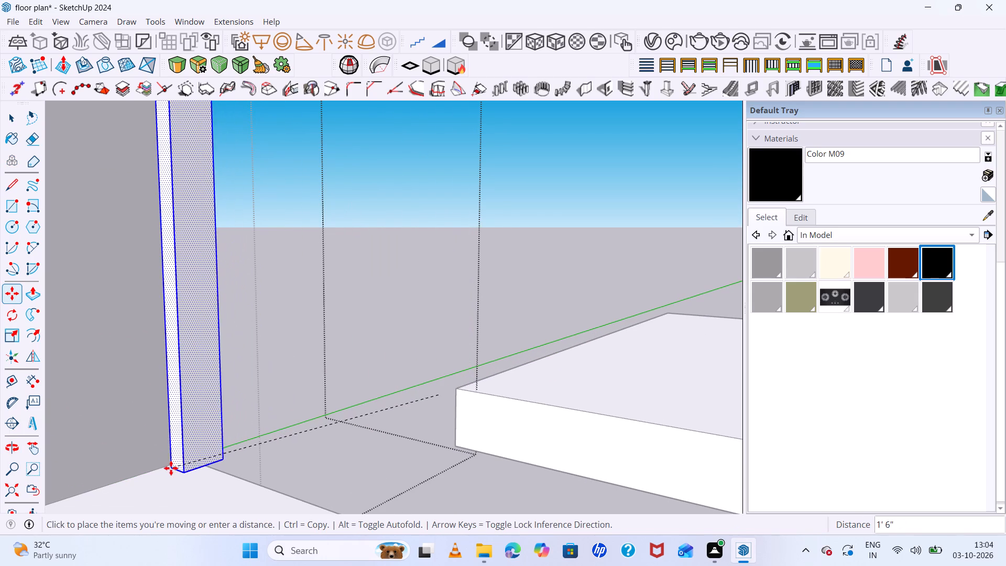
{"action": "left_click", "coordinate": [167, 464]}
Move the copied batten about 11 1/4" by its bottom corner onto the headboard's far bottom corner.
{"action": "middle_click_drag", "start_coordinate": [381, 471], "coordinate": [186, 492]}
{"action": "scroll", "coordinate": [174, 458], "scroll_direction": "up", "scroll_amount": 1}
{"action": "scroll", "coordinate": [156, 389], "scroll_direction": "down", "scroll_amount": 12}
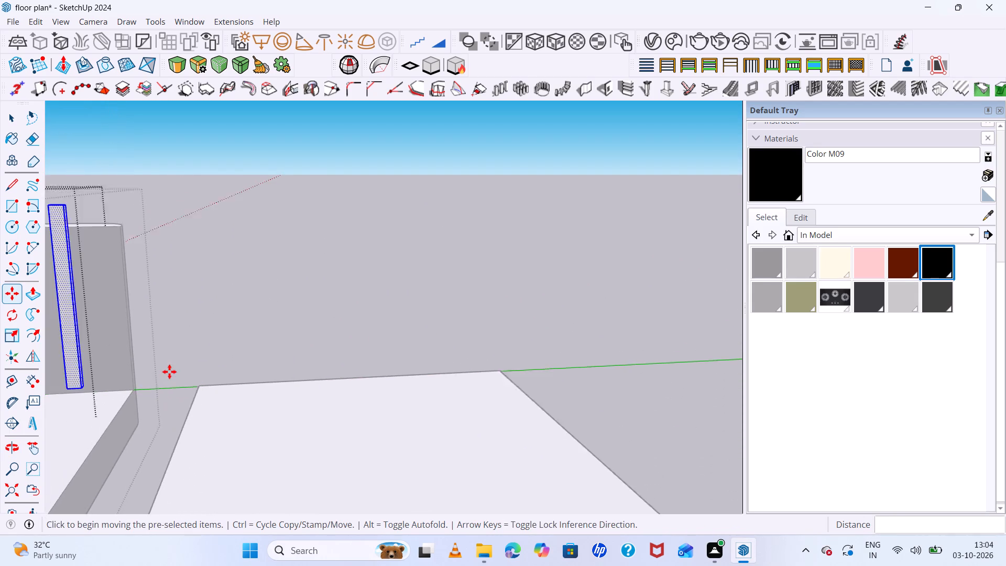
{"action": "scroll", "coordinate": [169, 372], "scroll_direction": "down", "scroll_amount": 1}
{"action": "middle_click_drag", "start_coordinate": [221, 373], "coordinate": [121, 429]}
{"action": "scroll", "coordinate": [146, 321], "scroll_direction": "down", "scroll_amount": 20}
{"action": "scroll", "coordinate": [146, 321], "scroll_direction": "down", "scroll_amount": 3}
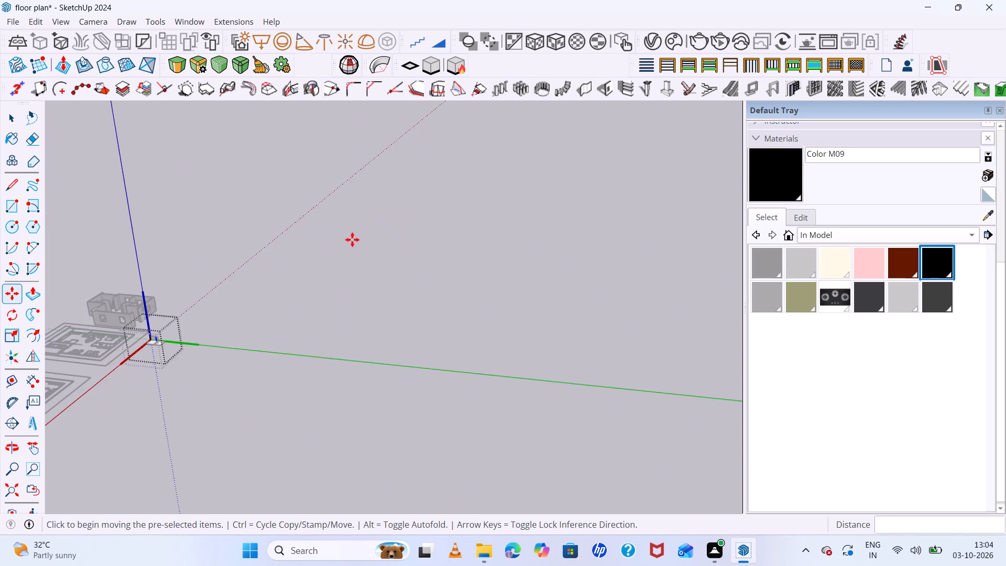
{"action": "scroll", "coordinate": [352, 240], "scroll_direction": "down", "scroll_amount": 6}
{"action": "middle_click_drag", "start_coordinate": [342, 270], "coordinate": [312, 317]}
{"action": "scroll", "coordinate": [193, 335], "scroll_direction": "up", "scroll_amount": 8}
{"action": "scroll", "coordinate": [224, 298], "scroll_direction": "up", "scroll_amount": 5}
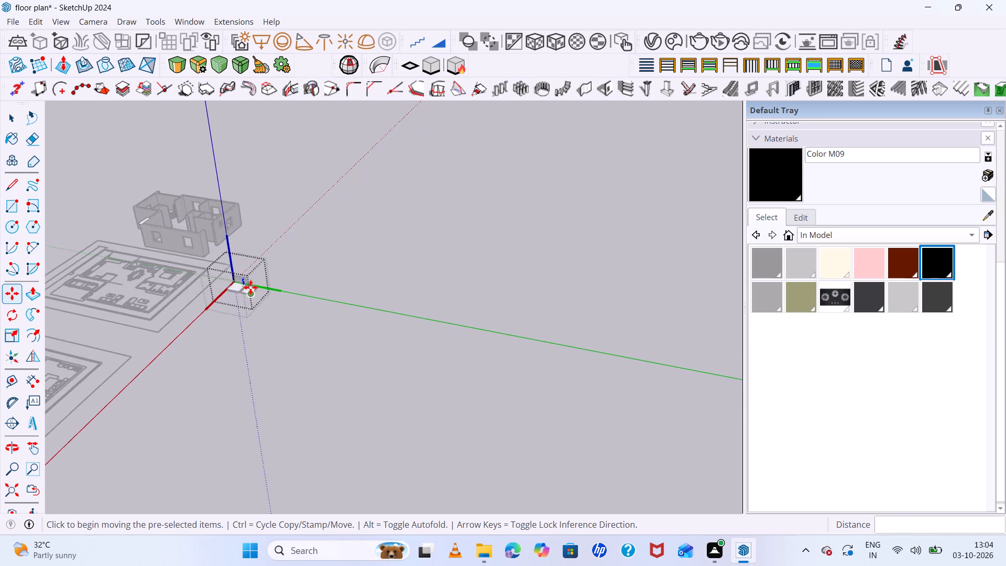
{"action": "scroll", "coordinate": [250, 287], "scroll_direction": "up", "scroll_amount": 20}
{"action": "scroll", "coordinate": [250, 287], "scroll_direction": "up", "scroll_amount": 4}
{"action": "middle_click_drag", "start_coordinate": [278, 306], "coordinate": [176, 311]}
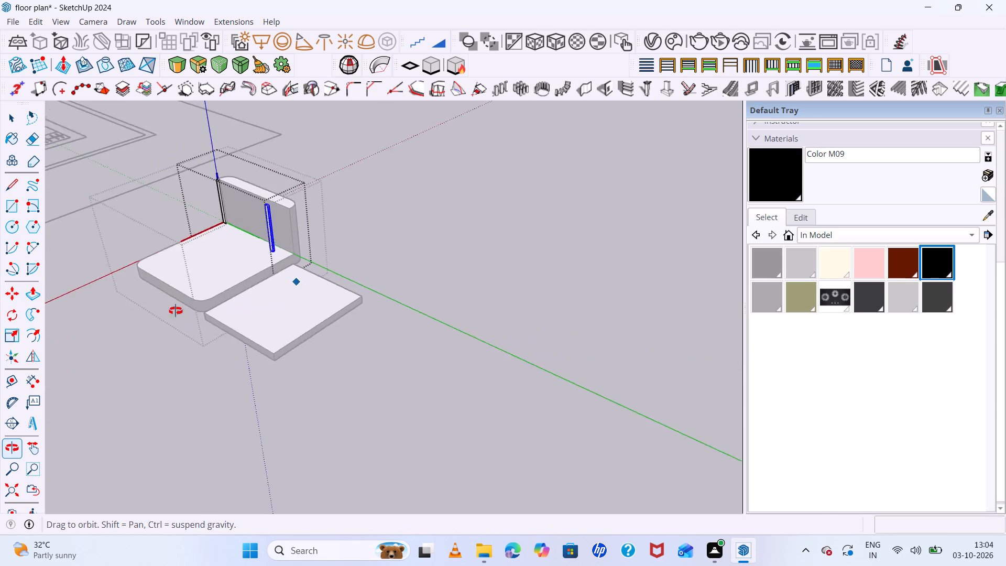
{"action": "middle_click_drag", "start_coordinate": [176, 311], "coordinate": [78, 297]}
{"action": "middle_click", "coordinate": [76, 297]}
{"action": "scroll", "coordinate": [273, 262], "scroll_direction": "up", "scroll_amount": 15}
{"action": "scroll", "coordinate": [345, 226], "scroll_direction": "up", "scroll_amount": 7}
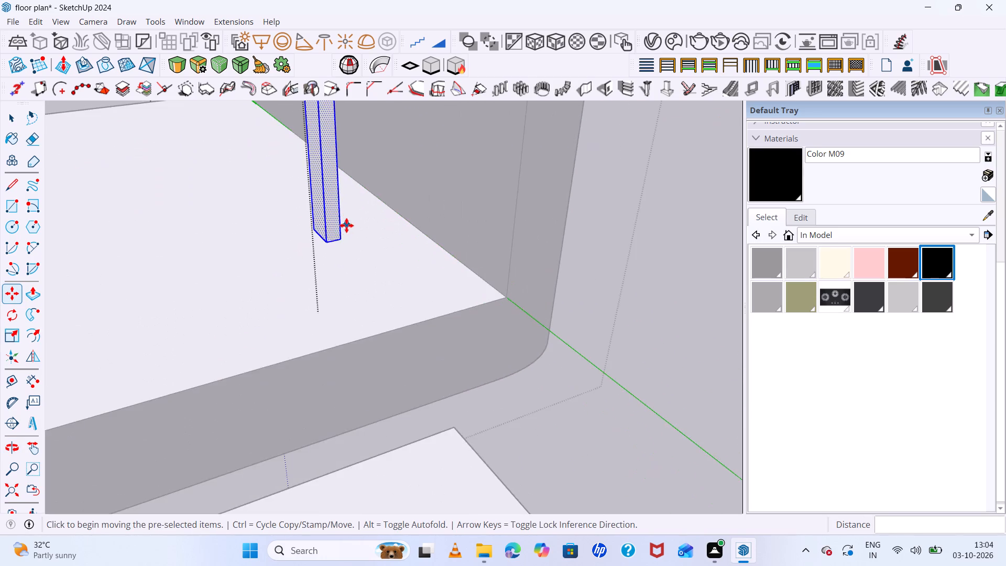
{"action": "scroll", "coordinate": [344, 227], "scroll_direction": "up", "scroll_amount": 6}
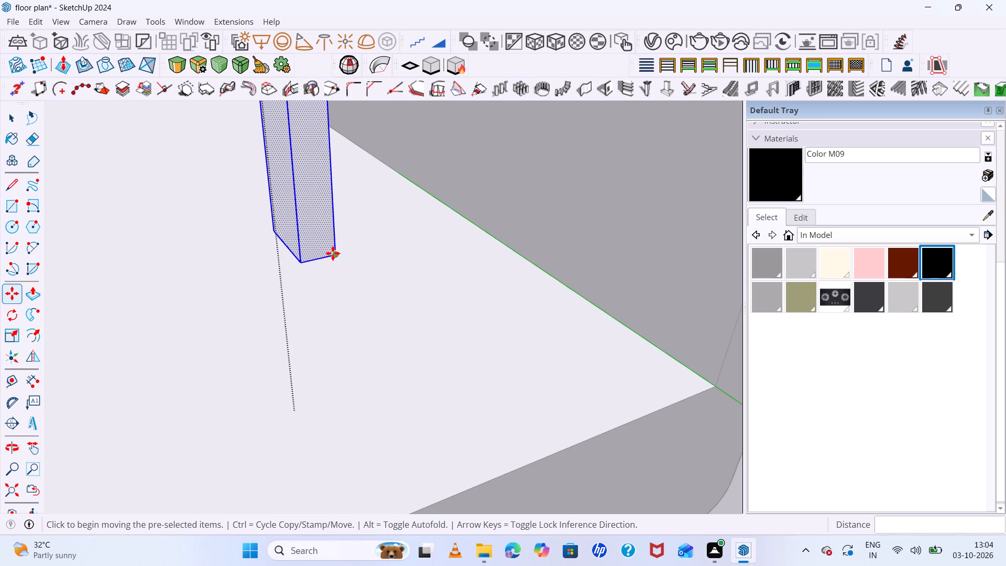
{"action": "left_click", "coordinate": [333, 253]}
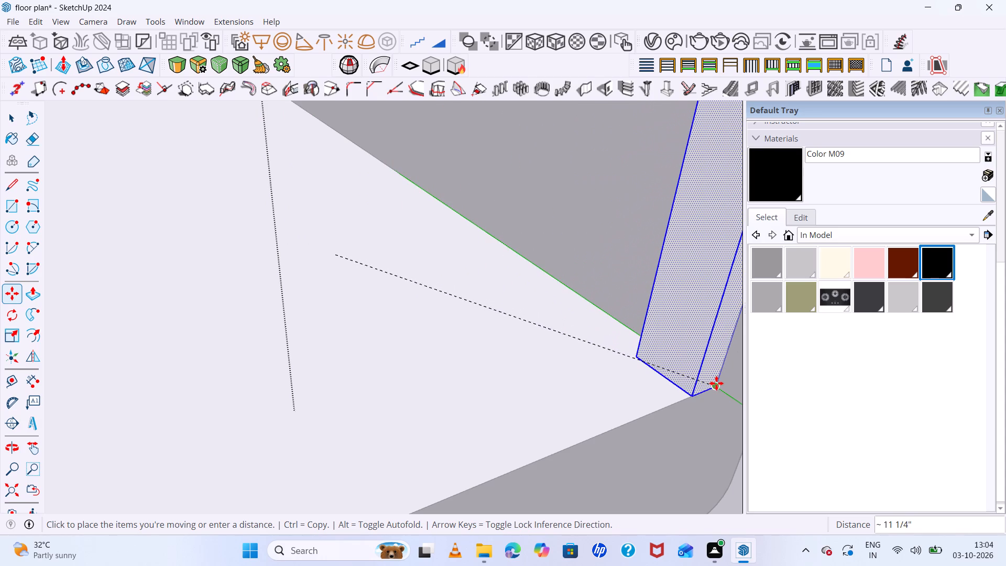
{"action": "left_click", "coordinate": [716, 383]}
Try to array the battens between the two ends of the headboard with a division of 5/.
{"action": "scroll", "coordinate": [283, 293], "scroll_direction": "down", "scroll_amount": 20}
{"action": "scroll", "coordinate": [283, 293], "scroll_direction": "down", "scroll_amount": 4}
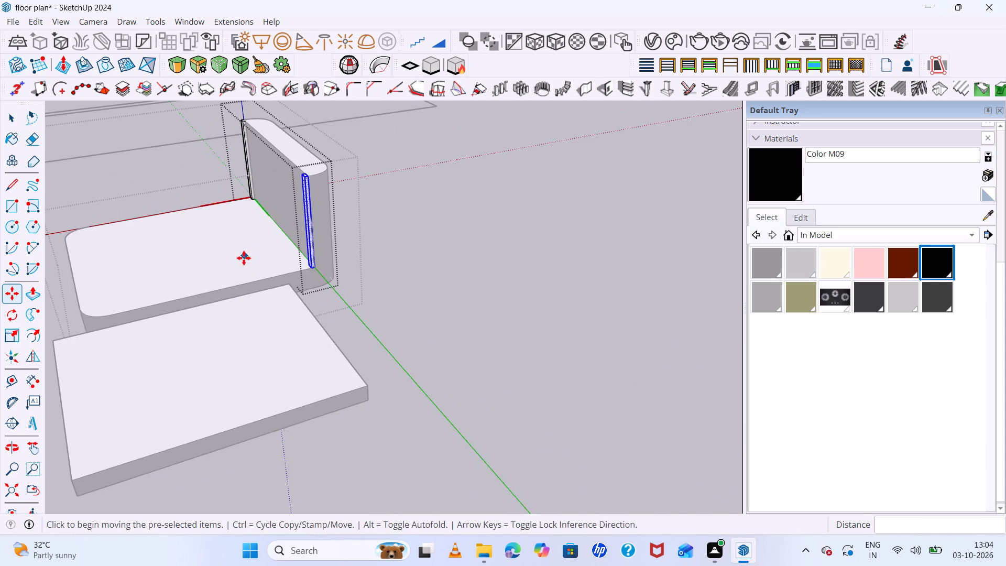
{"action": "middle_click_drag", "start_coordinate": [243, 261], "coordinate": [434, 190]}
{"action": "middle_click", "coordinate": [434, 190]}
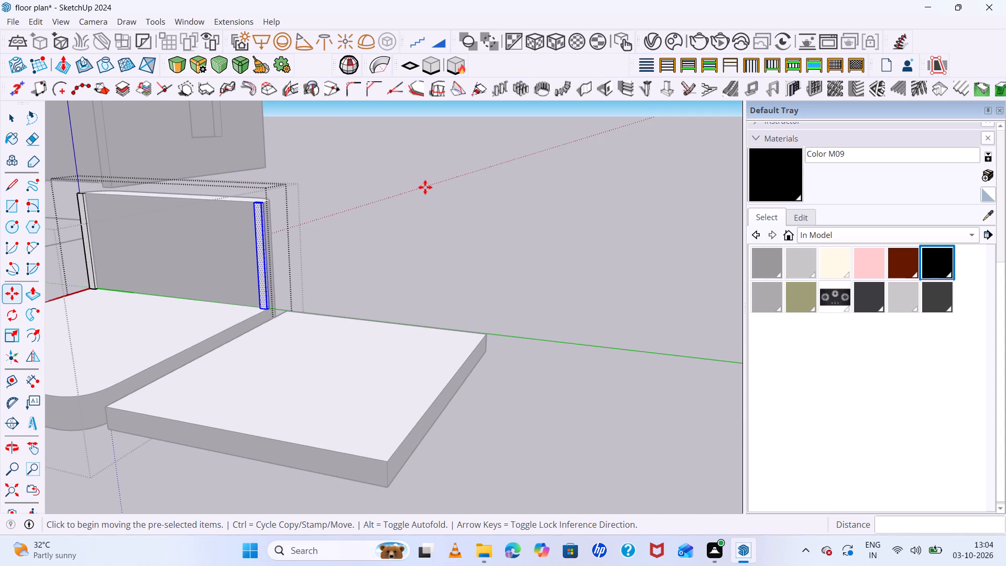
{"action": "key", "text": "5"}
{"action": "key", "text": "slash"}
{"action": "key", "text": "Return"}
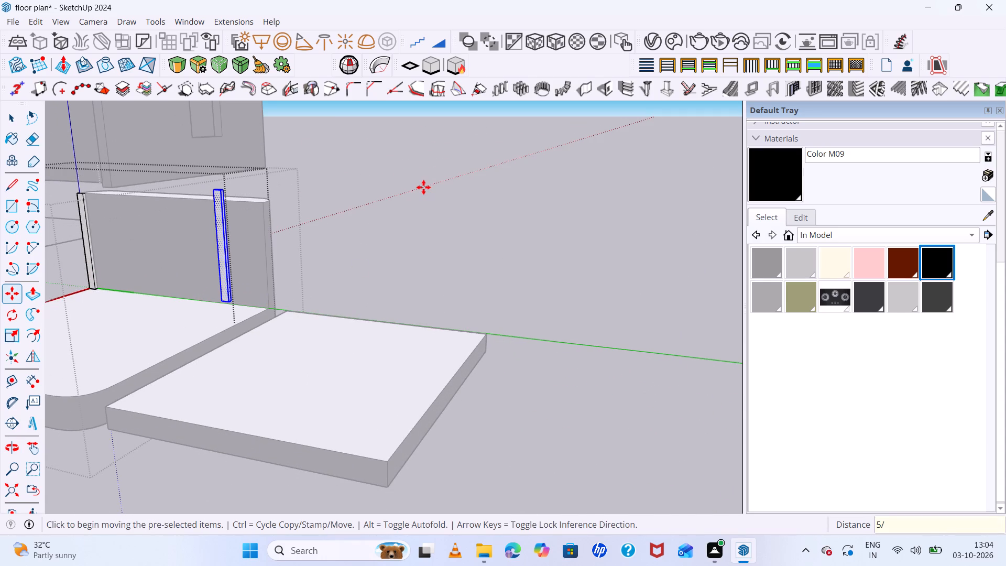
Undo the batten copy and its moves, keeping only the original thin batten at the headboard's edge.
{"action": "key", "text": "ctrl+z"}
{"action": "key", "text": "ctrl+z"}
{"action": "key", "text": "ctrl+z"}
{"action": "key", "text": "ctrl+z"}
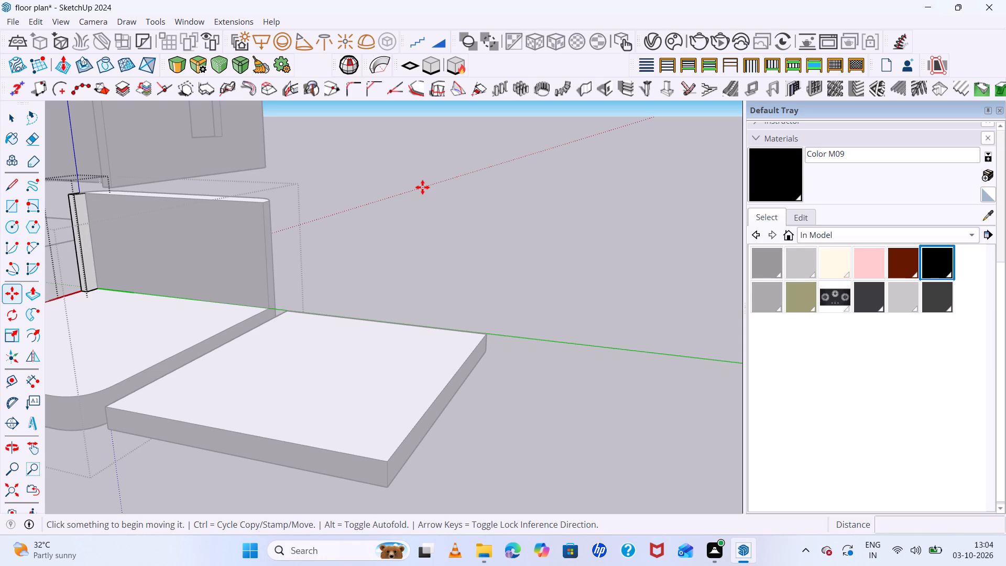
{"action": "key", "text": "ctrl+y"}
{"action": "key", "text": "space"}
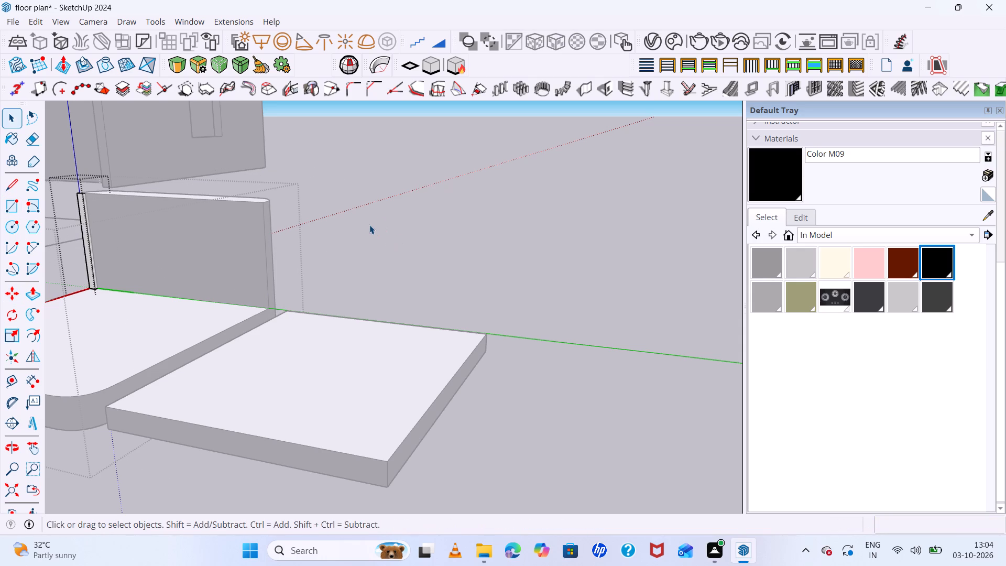
Copy the headboard's edge batten about 4' 10 3/16" along the bottom edge to the headboard's far bottom corner.
{"action": "left_click", "coordinate": [369, 225]}
{"action": "scroll", "coordinate": [18, 181], "scroll_direction": "up", "scroll_amount": 7}
{"action": "double_click", "coordinate": [91, 216]}
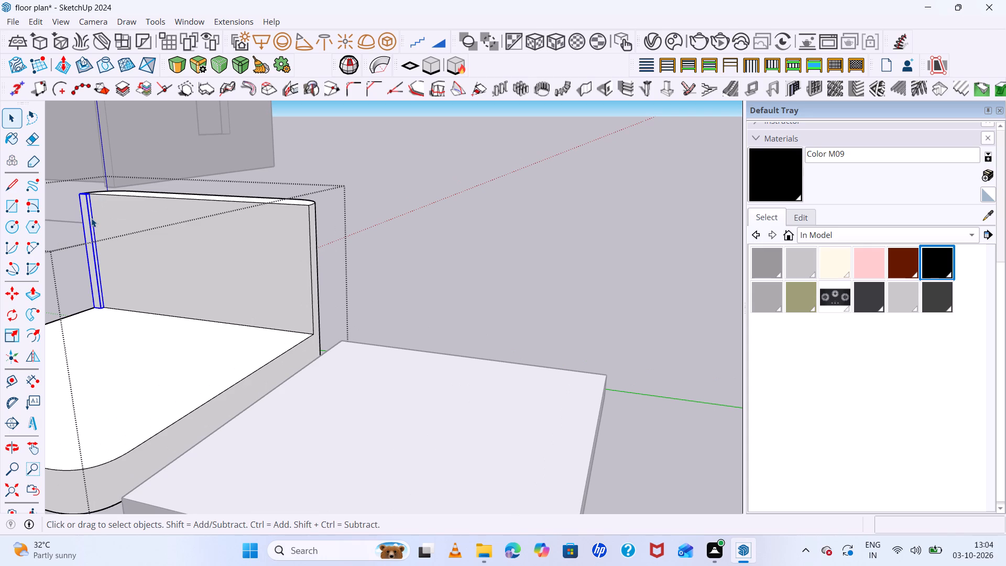
{"action": "key", "text": "m"}
{"action": "scroll", "coordinate": [102, 275], "scroll_direction": "up", "scroll_amount": 7}
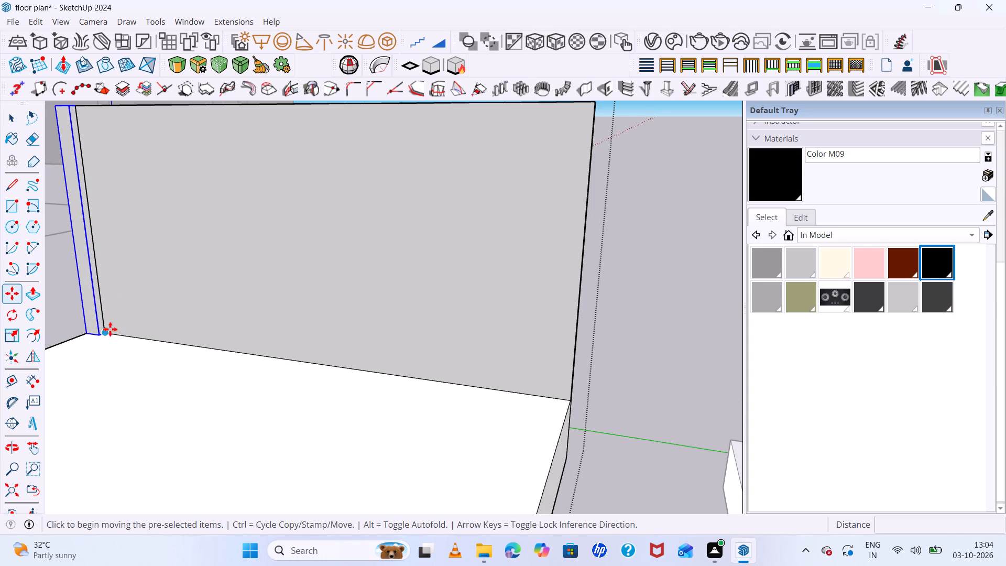
{"action": "left_click", "coordinate": [105, 329]}
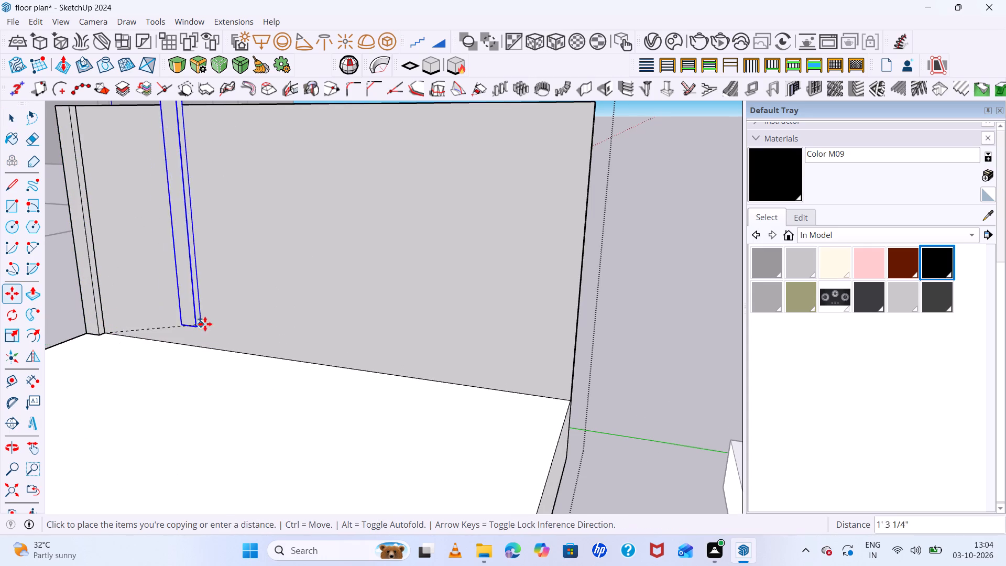
{"action": "left_click", "coordinate": [566, 401]}
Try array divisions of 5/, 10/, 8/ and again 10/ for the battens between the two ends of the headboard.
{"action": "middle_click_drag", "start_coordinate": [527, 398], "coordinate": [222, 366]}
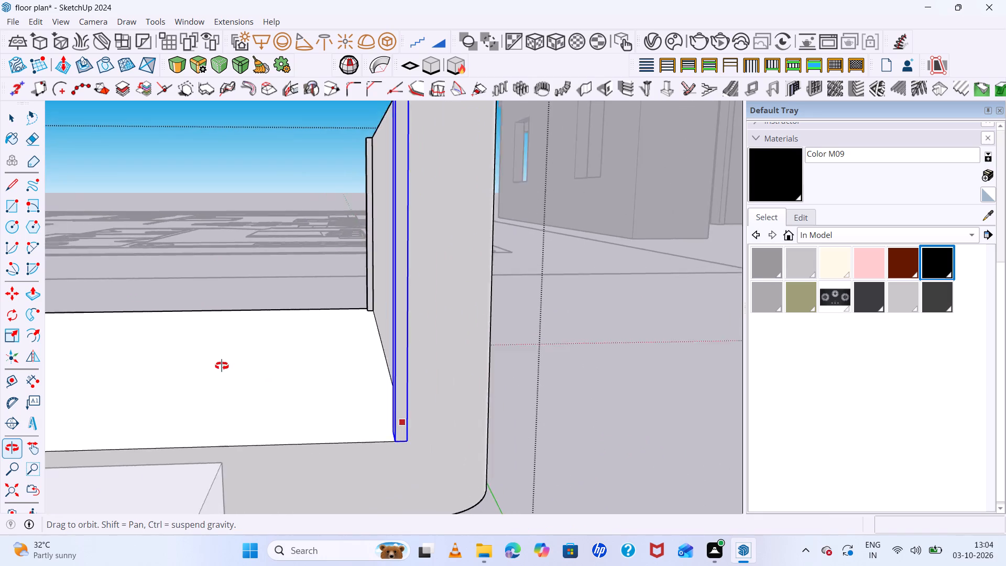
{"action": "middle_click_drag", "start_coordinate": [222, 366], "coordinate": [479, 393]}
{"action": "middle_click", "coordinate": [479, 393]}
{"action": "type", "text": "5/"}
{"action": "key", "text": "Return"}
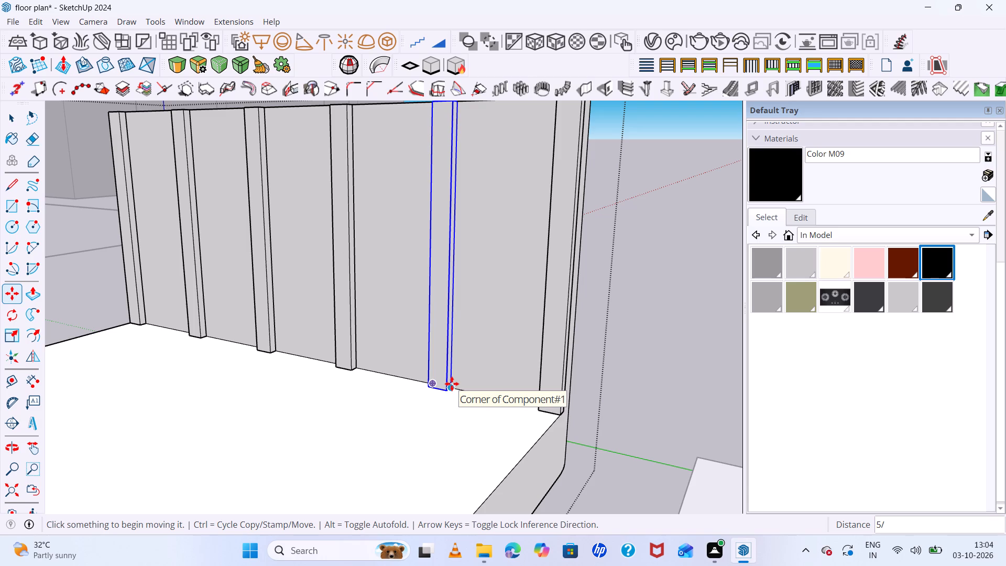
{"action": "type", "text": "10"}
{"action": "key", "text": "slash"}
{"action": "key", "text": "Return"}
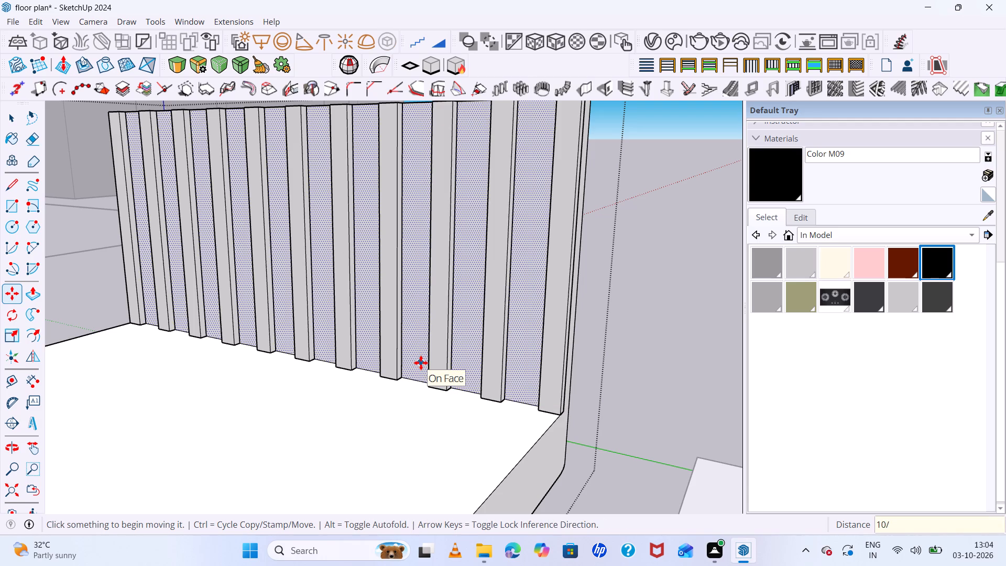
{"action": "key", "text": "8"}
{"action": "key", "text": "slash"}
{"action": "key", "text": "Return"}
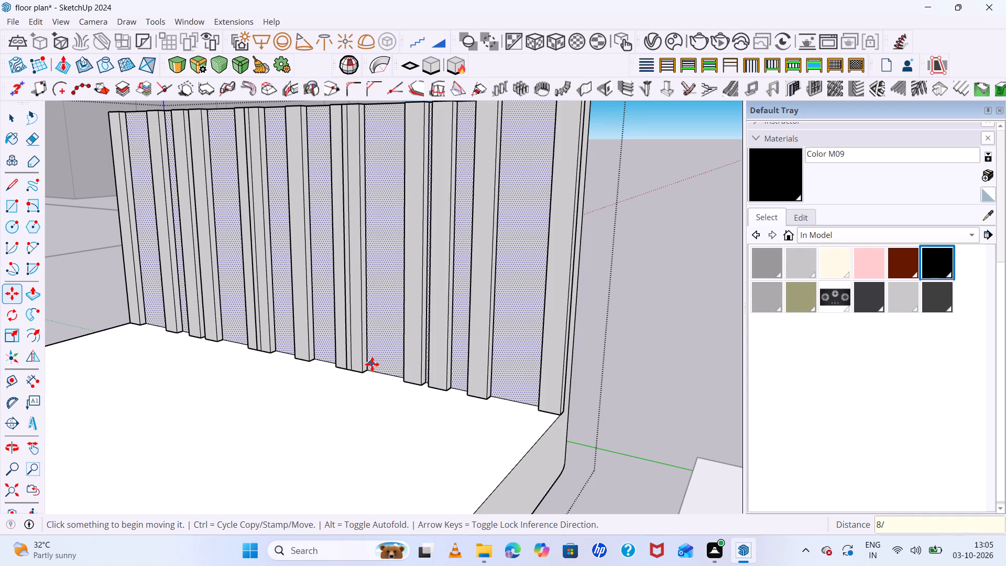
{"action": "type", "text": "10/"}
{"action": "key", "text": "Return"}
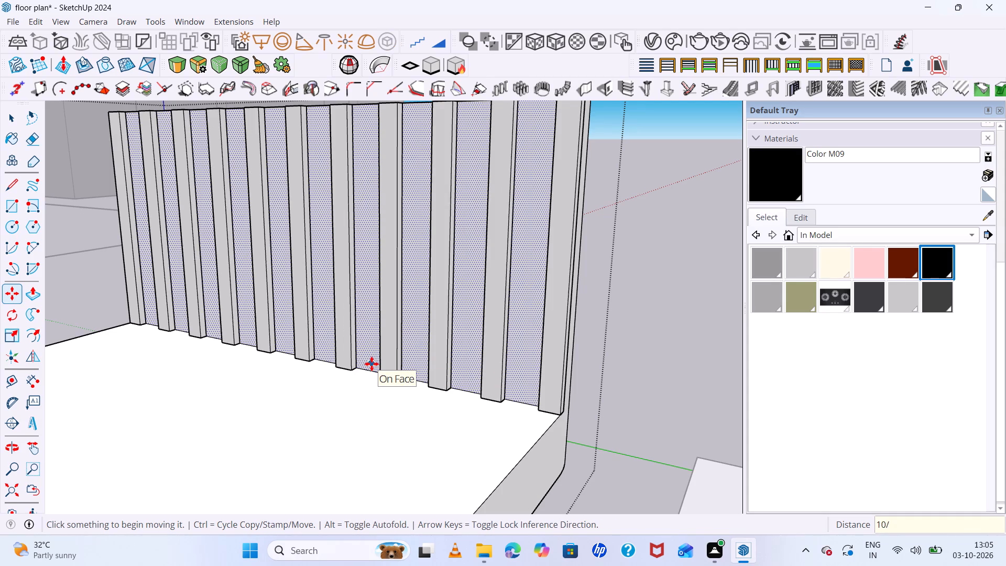
Array the battens between the two ends of the headboard with a division of 20/, then leave the bed group.
{"action": "scroll", "coordinate": [390, 410], "scroll_direction": "down", "scroll_amount": 2}
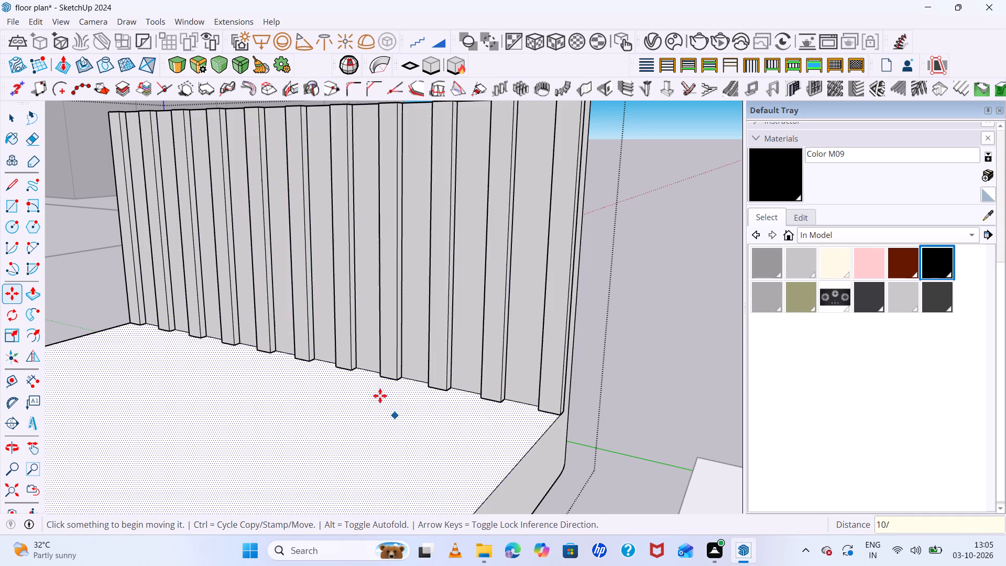
{"action": "scroll", "coordinate": [380, 396], "scroll_direction": "down", "scroll_amount": 10}
{"action": "middle_click_drag", "start_coordinate": [353, 382], "coordinate": [594, 345]}
{"action": "middle_click", "coordinate": [594, 345]}
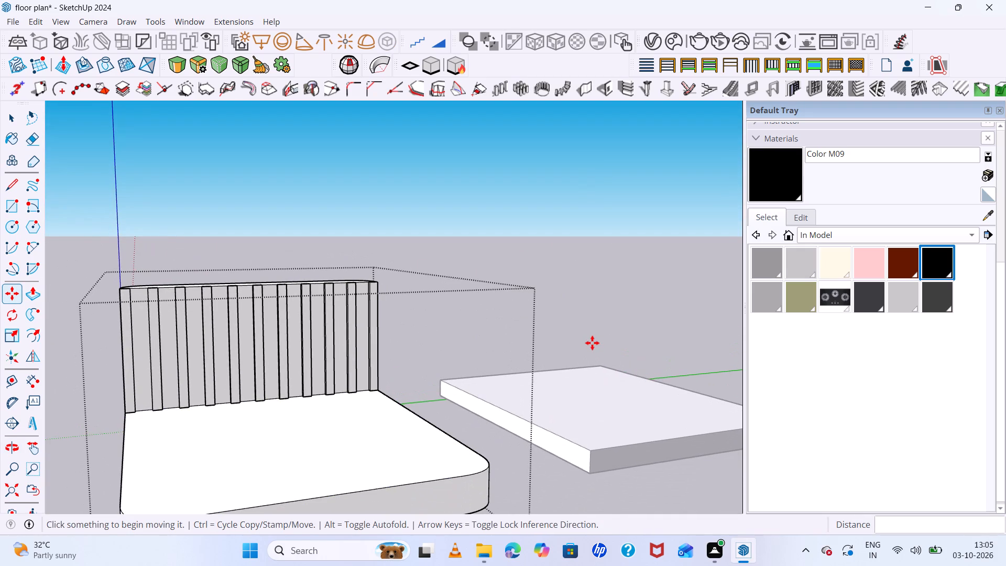
{"action": "type", "text": "20/"}
{"action": "key", "text": "Return"}
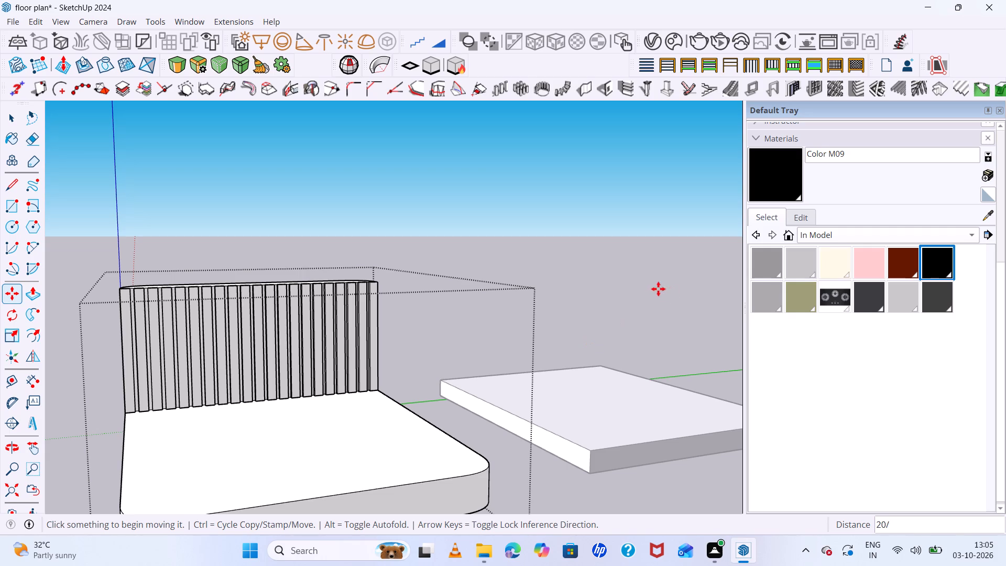
{"action": "key", "text": "space"}
{"action": "left_click", "coordinate": [517, 290]}
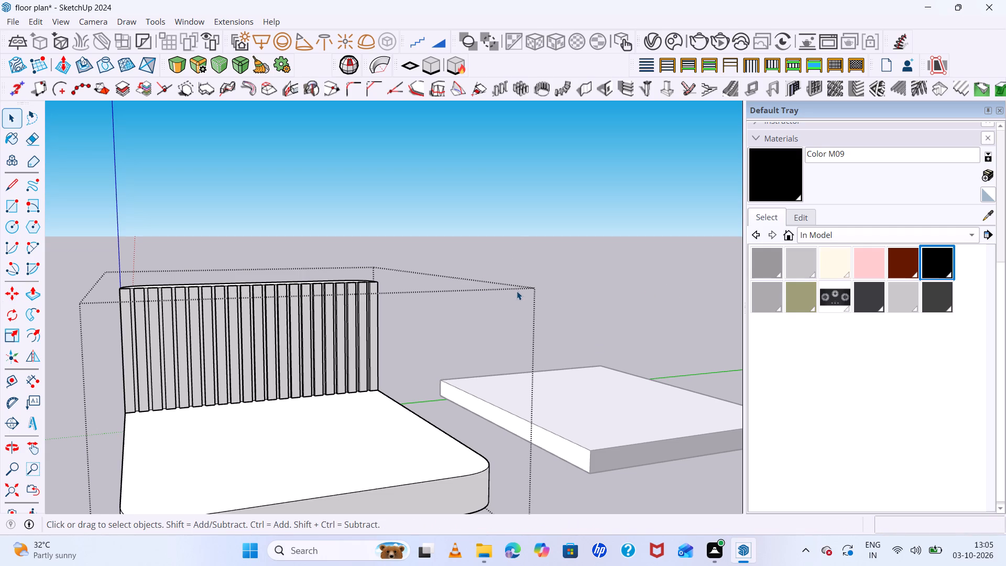
{"action": "left_click", "coordinate": [634, 233]}
Move the mattress slab about 5' 11 1/2" by its bottom back corner onto the bed base, against the headboard battens.
{"action": "left_click", "coordinate": [596, 418]}
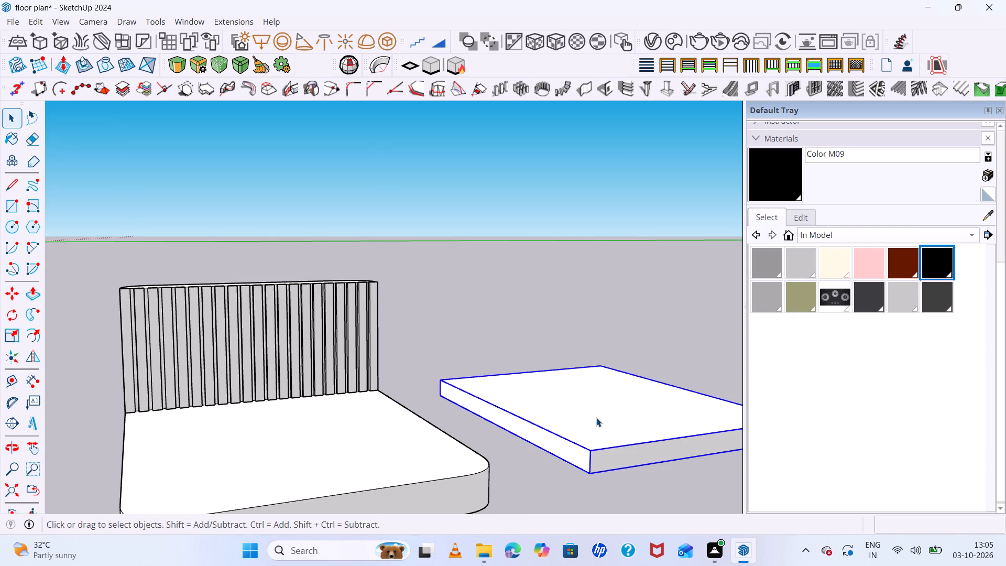
{"action": "key", "text": "m"}
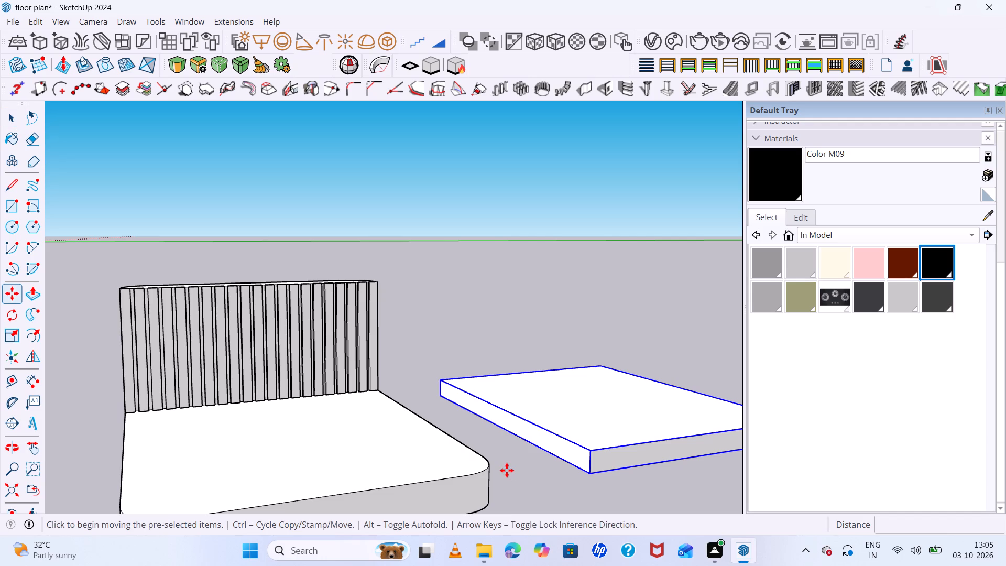
{"action": "left_click", "coordinate": [441, 395]}
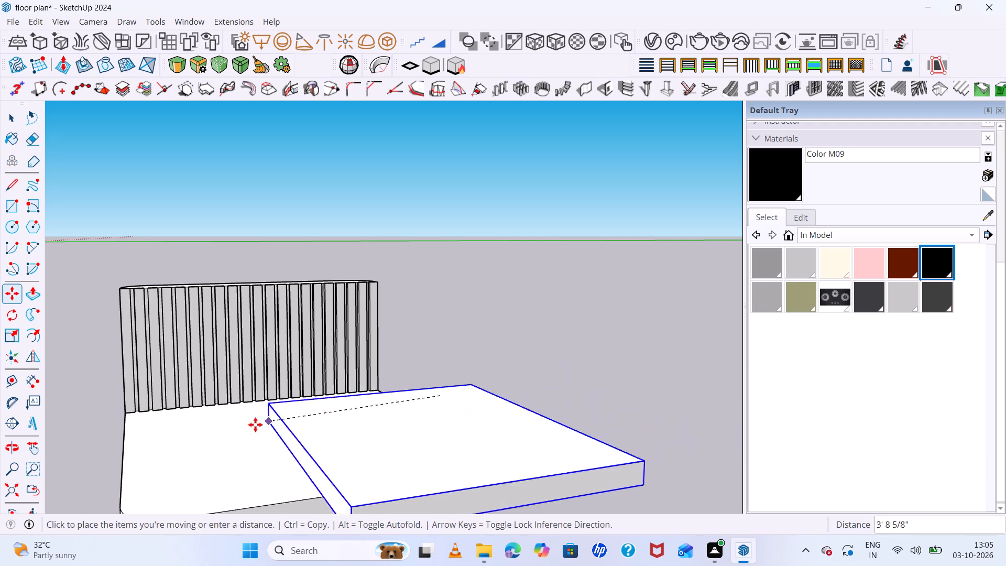
{"action": "left_click", "coordinate": [134, 417]}
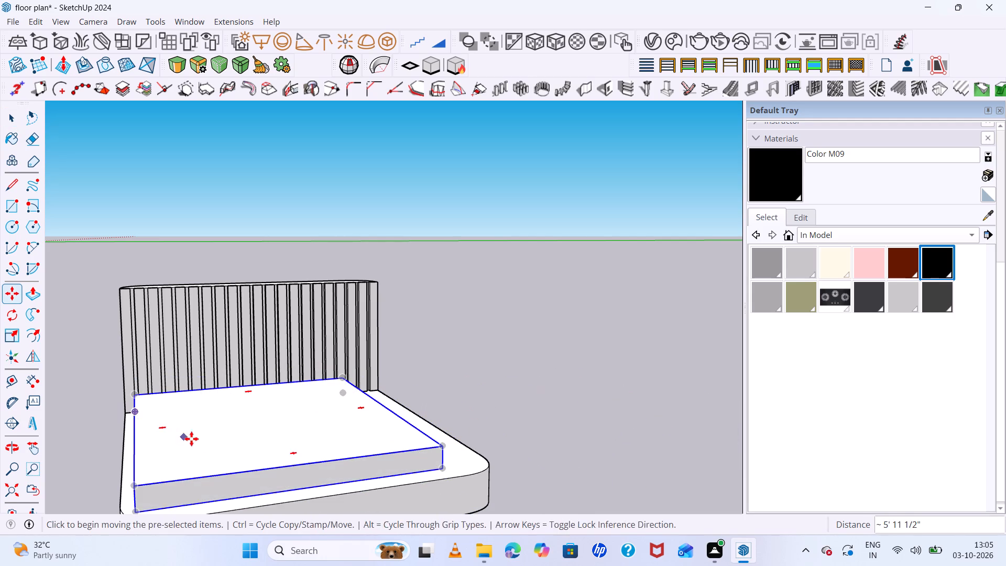
Shift the mattress sideways along the headboard in small moves, starting with about 11/16", toward the middle of the bed base.
{"action": "middle_click_drag", "start_coordinate": [252, 448], "coordinate": [651, 372]}
{"action": "scroll", "coordinate": [378, 406], "scroll_direction": "up", "scroll_amount": 6}
{"action": "scroll", "coordinate": [353, 376], "scroll_direction": "down", "scroll_amount": 9}
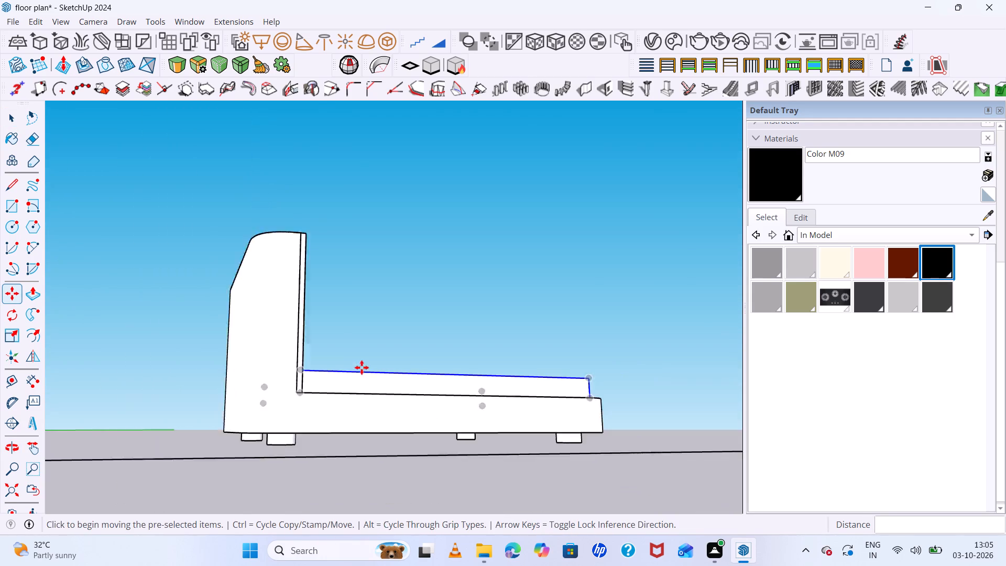
{"action": "scroll", "coordinate": [362, 367], "scroll_direction": "down", "scroll_amount": 2}
{"action": "scroll", "coordinate": [582, 401], "scroll_direction": "up", "scroll_amount": 1}
{"action": "middle_click_drag", "start_coordinate": [548, 443], "coordinate": [202, 563]}
{"action": "scroll", "coordinate": [478, 364], "scroll_direction": "up", "scroll_amount": 6}
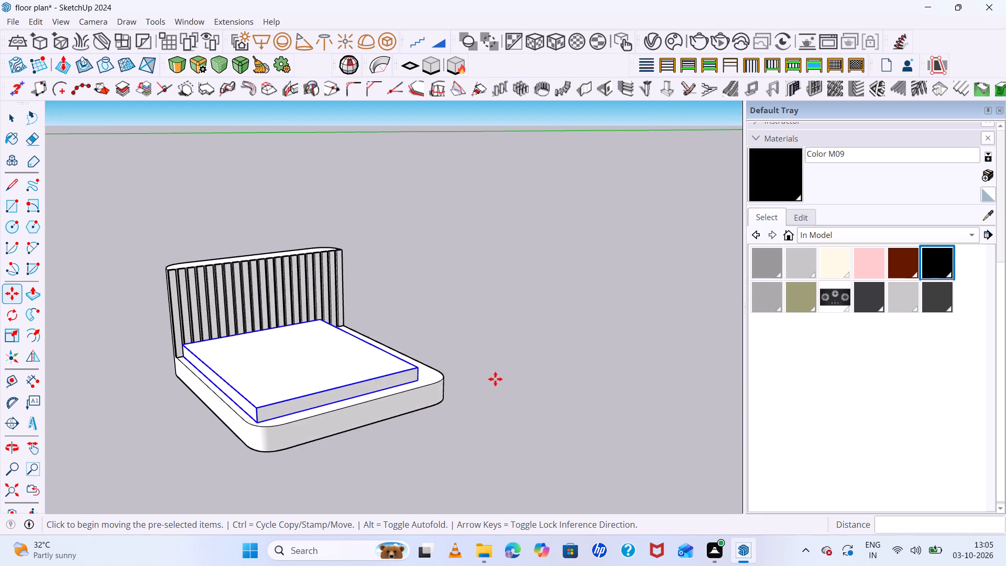
{"action": "middle_click_drag", "start_coordinate": [495, 380], "coordinate": [194, 476]}
{"action": "middle_click", "coordinate": [194, 476]}
{"action": "middle_click", "coordinate": [191, 475]}
{"action": "scroll", "coordinate": [567, 227], "scroll_direction": "up", "scroll_amount": 6}
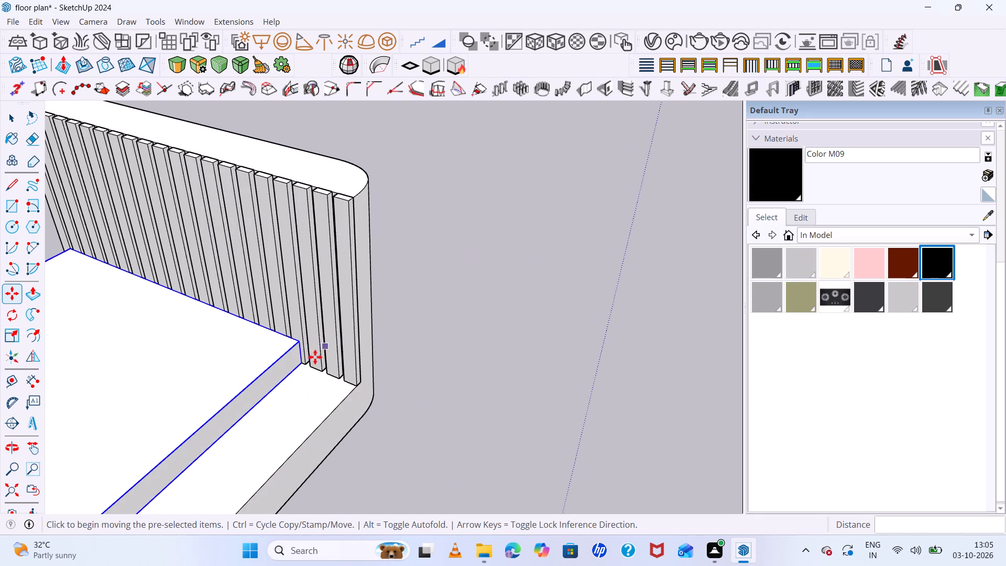
{"action": "double_click", "coordinate": [301, 362]}
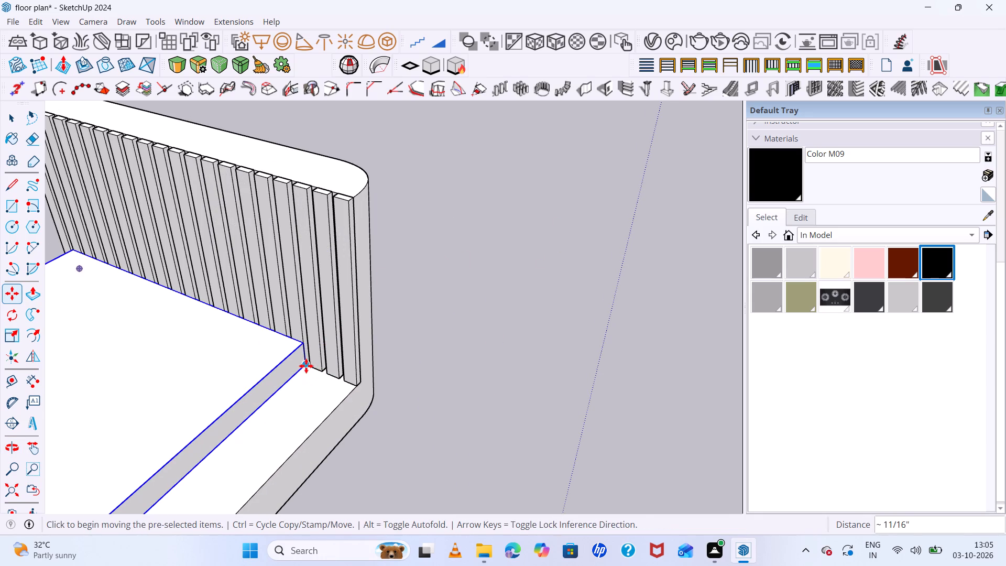
{"action": "left_click", "coordinate": [305, 365]}
{"action": "left_click", "coordinate": [326, 380]}
Examine the assembled bed from several angles, together with the house model and the floor plans beside it.
{"action": "scroll", "coordinate": [465, 227], "scroll_direction": "down", "scroll_amount": 9}
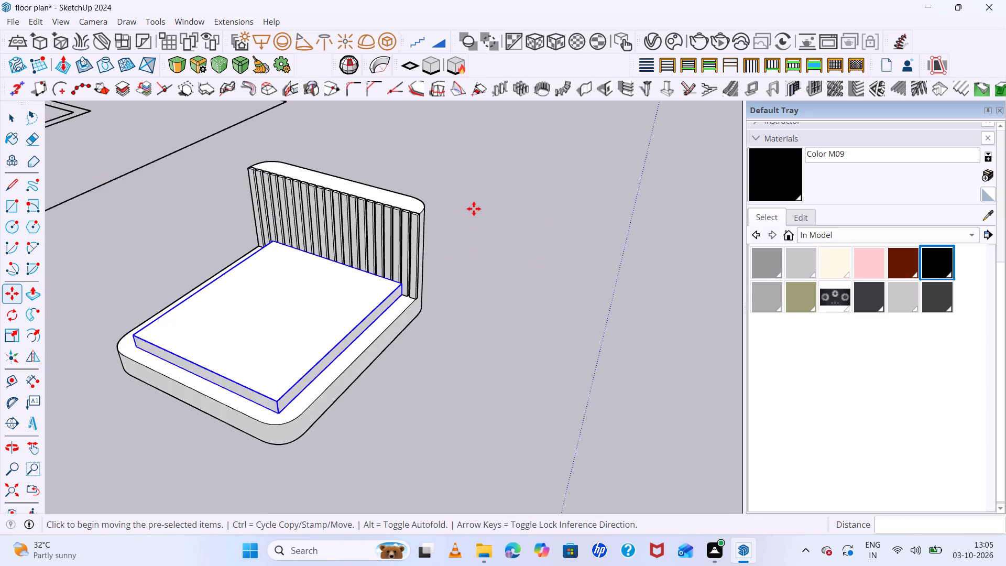
{"action": "scroll", "coordinate": [474, 209], "scroll_direction": "down", "scroll_amount": 4}
{"action": "scroll", "coordinate": [460, 309], "scroll_direction": "up", "scroll_amount": 1}
{"action": "middle_click_drag", "start_coordinate": [476, 319], "coordinate": [530, 177]}
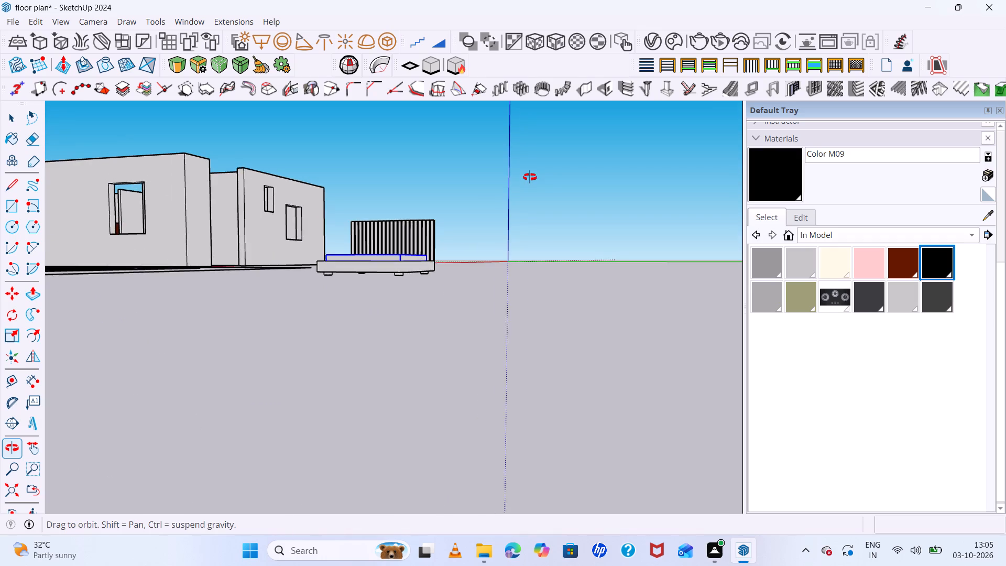
{"action": "middle_click_drag", "start_coordinate": [530, 177], "coordinate": [528, 177]}
{"action": "scroll", "coordinate": [349, 249], "scroll_direction": "up", "scroll_amount": 10}
{"action": "scroll", "coordinate": [351, 246], "scroll_direction": "down", "scroll_amount": 13}
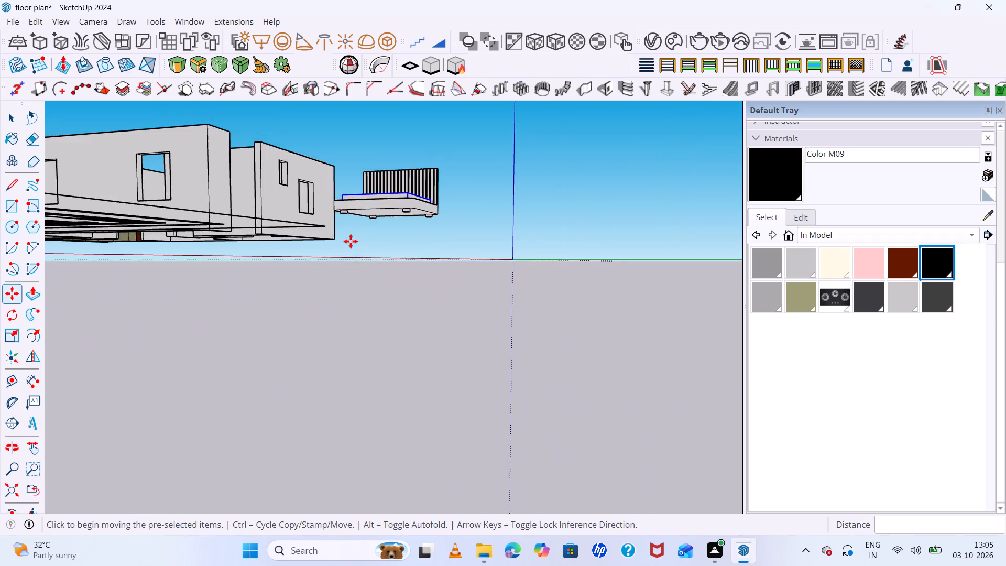
{"action": "scroll", "coordinate": [351, 241], "scroll_direction": "down", "scroll_amount": 7}
{"action": "scroll", "coordinate": [367, 241], "scroll_direction": "up", "scroll_amount": 1}
{"action": "middle_click_drag", "start_coordinate": [371, 248], "coordinate": [446, 316]}
{"action": "middle_click", "coordinate": [449, 315]}
{"action": "scroll", "coordinate": [467, 306], "scroll_direction": "down", "scroll_amount": 1}
{"action": "scroll", "coordinate": [493, 300], "scroll_direction": "up", "scroll_amount": 7}
{"action": "scroll", "coordinate": [461, 251], "scroll_direction": "down", "scroll_amount": 6}
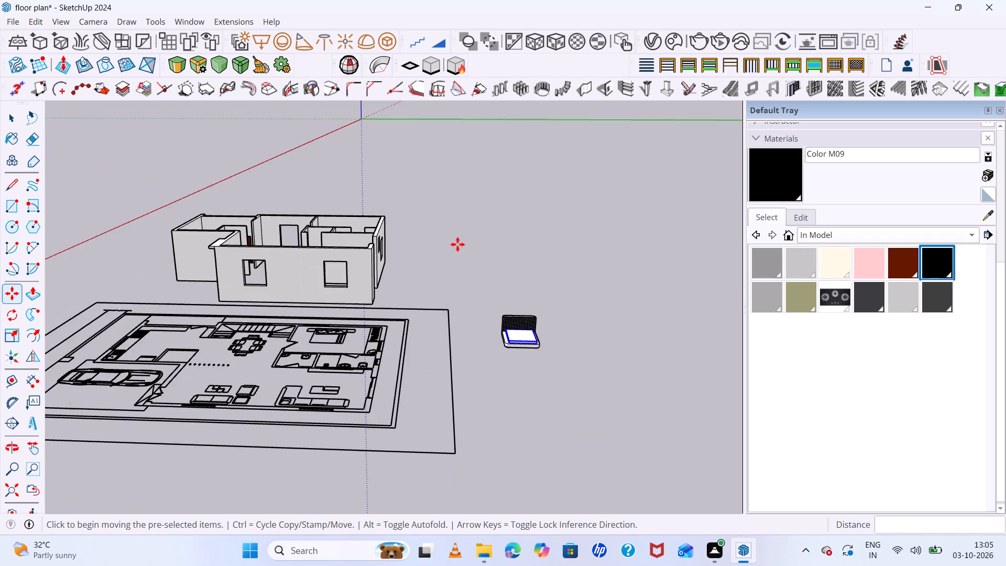
{"action": "middle_click_drag", "start_coordinate": [542, 319], "coordinate": [556, 353]}
{"action": "scroll", "coordinate": [556, 353], "scroll_direction": "up", "scroll_amount": 6}
{"action": "key", "text": "space"}
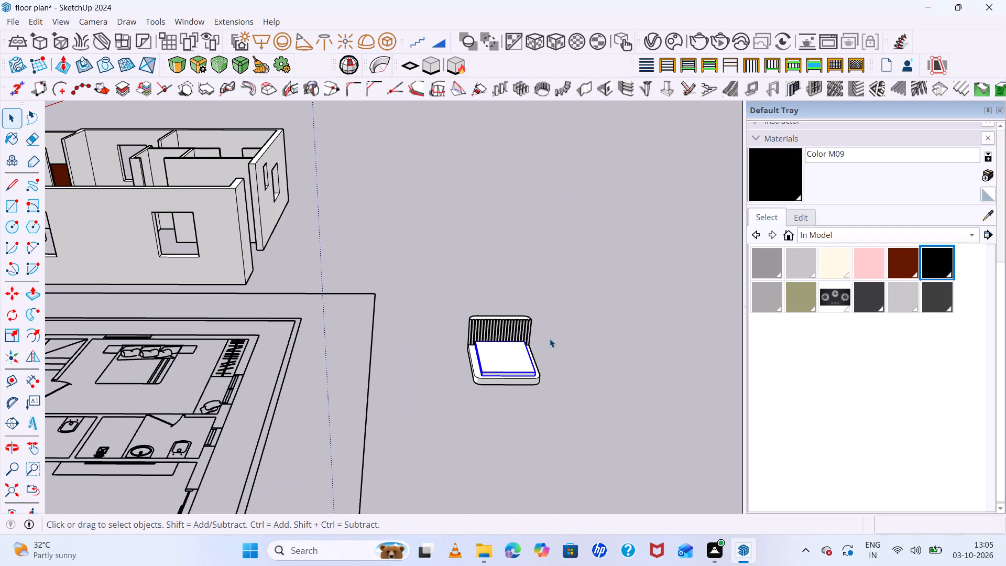
{"action": "left_click", "coordinate": [576, 324]}
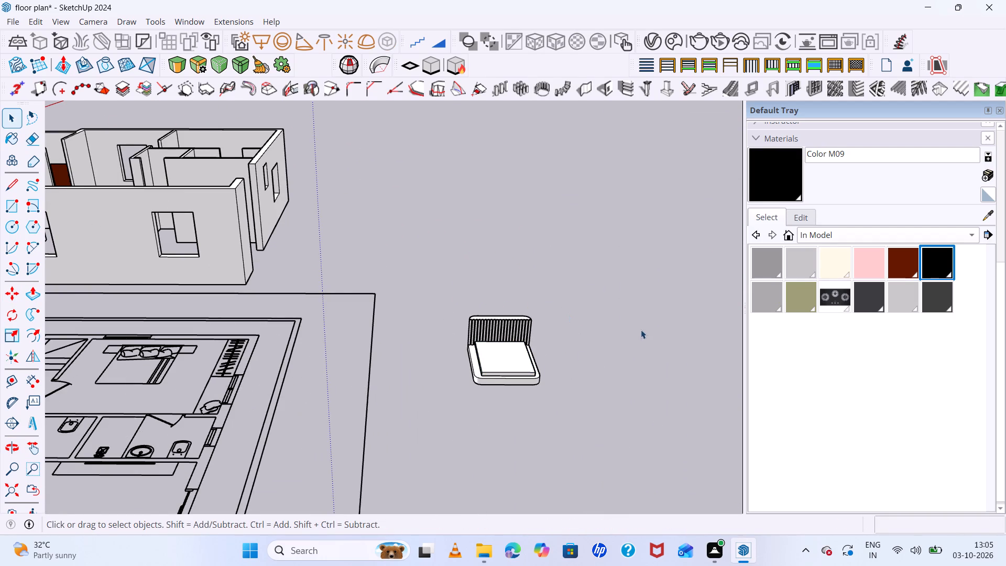
{"action": "middle_click_drag", "start_coordinate": [617, 330], "coordinate": [653, 338]}
{"action": "middle_click", "coordinate": [653, 338]}
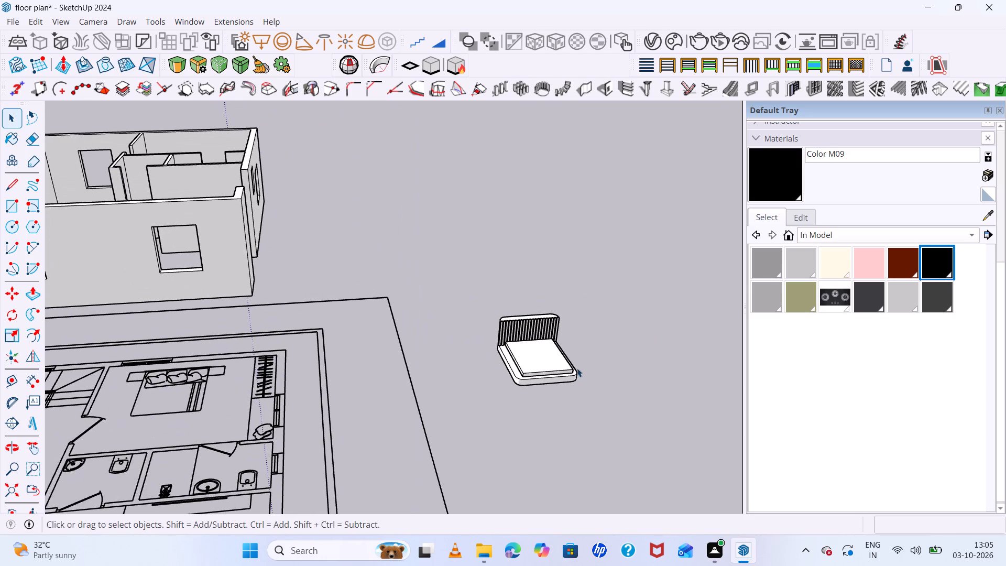
{"action": "scroll", "coordinate": [567, 370], "scroll_direction": "up", "scroll_amount": 6}
{"action": "middle_click_drag", "start_coordinate": [550, 350], "coordinate": [398, 231]}
{"action": "middle_click_drag", "start_coordinate": [395, 227], "coordinate": [383, 216]}
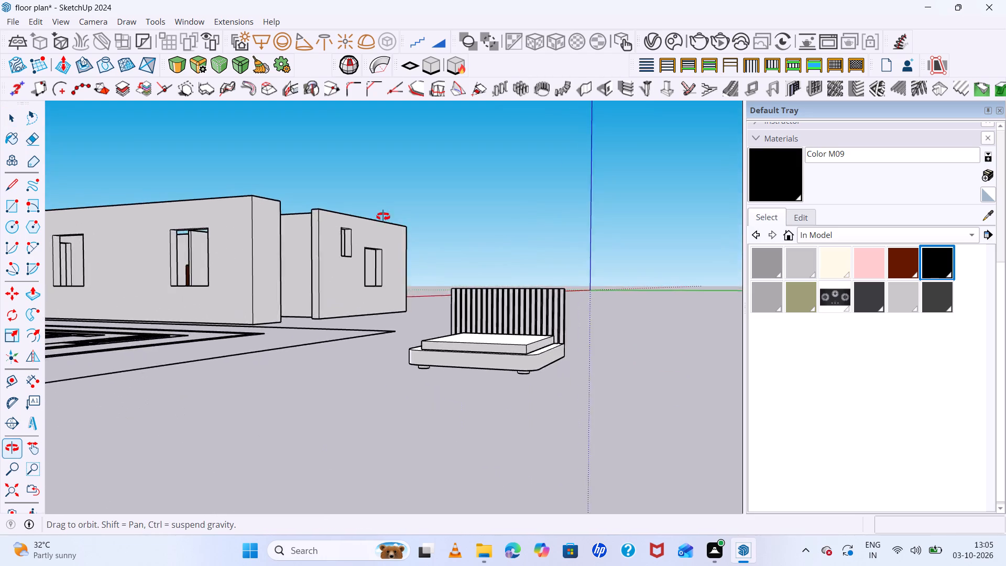
{"action": "middle_click_drag", "start_coordinate": [383, 216], "coordinate": [524, 269]}
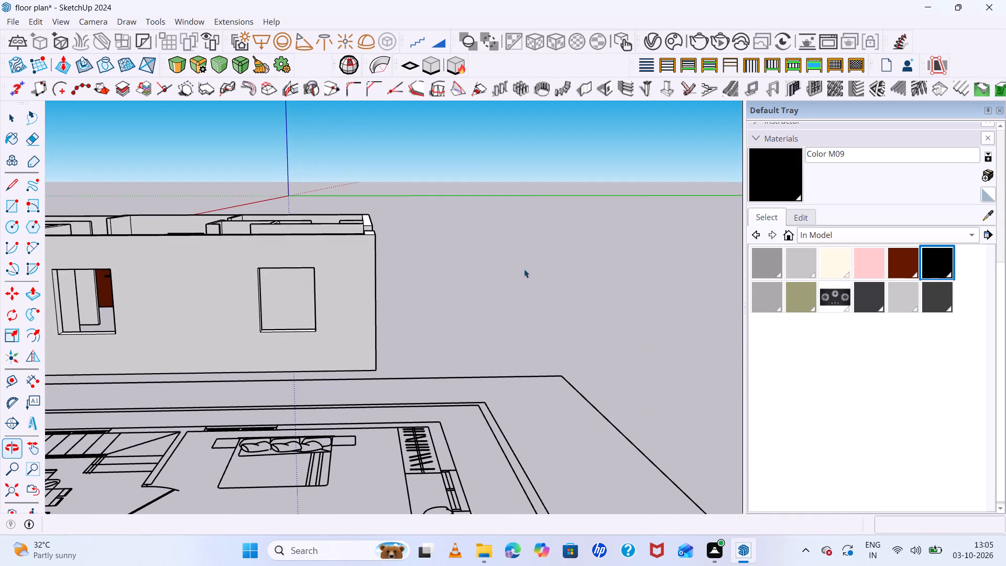
{"action": "scroll", "coordinate": [479, 242], "scroll_direction": "down", "scroll_amount": 10}
{"action": "middle_click_drag", "start_coordinate": [498, 268], "coordinate": [538, 369]}
{"action": "scroll", "coordinate": [568, 300], "scroll_direction": "up", "scroll_amount": 6}
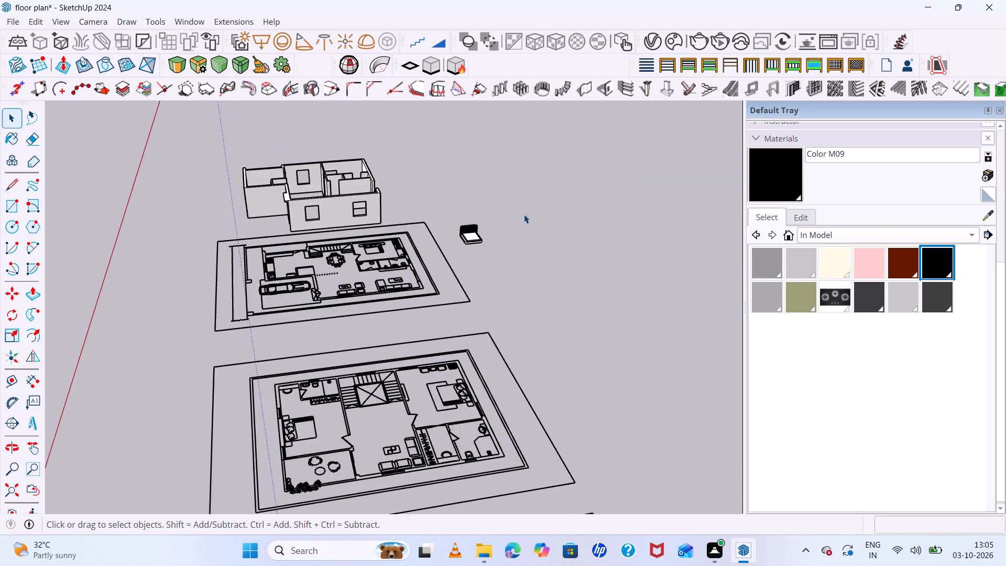
{"action": "scroll", "coordinate": [494, 213], "scroll_direction": "up", "scroll_amount": 6}
{"action": "scroll", "coordinate": [460, 245], "scroll_direction": "up", "scroll_amount": 5}
{"action": "scroll", "coordinate": [207, 276], "scroll_direction": "up", "scroll_amount": 4}
{"action": "middle_click_drag", "start_coordinate": [497, 329], "coordinate": [567, 400]}
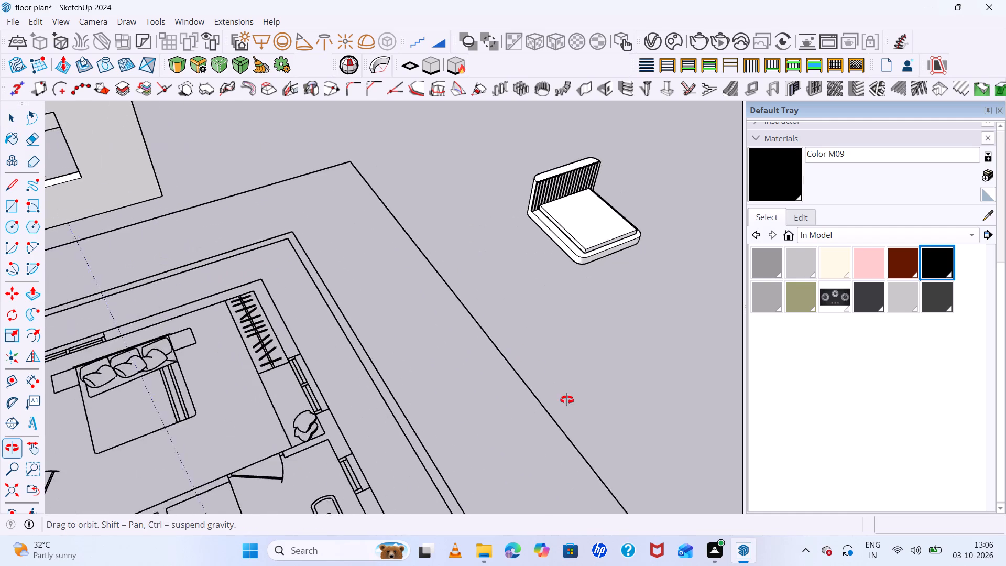
{"action": "middle_click_drag", "start_coordinate": [567, 400], "coordinate": [577, 421]}
{"action": "scroll", "coordinate": [546, 235], "scroll_direction": "up", "scroll_amount": 6}
{"action": "scroll", "coordinate": [457, 192], "scroll_direction": "up", "scroll_amount": 1}
{"action": "scroll", "coordinate": [442, 189], "scroll_direction": "down", "scroll_amount": 10}
{"action": "scroll", "coordinate": [482, 188], "scroll_direction": "up", "scroll_amount": 2}
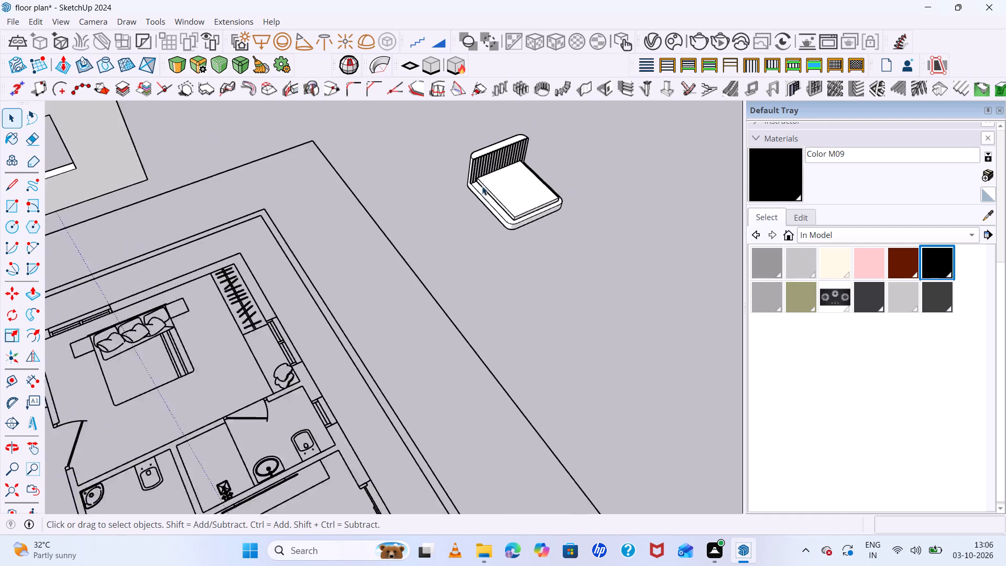
{"action": "scroll", "coordinate": [482, 186], "scroll_direction": "up", "scroll_amount": 3}
{"action": "scroll", "coordinate": [446, 160], "scroll_direction": "up", "scroll_amount": 7}
{"action": "scroll", "coordinate": [327, 214], "scroll_direction": "down", "scroll_amount": 12}
{"action": "middle_click_drag", "start_coordinate": [436, 244], "coordinate": [429, 170]}
{"action": "middle_click", "coordinate": [428, 167]}
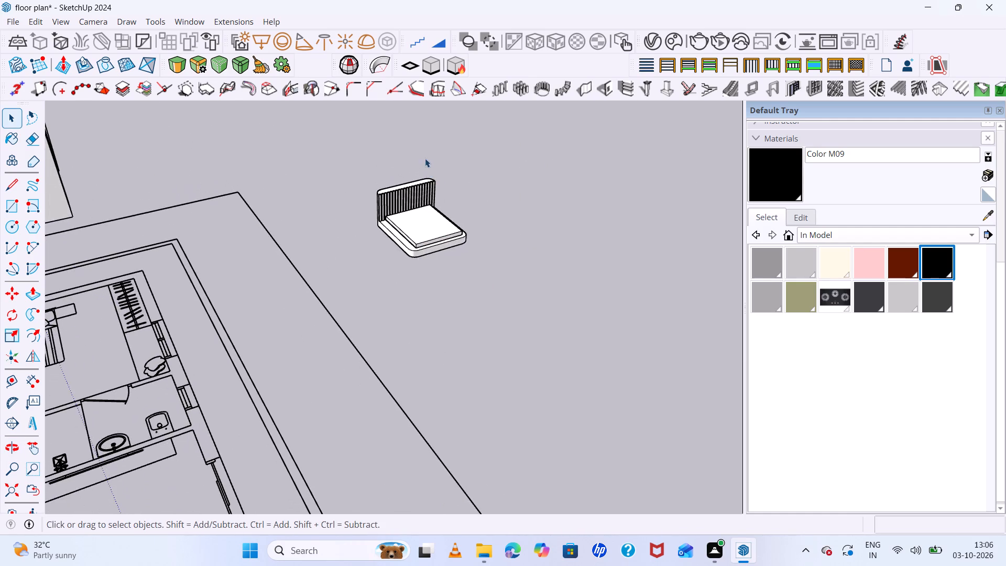
{"action": "scroll", "coordinate": [431, 195], "scroll_direction": "up", "scroll_amount": 13}
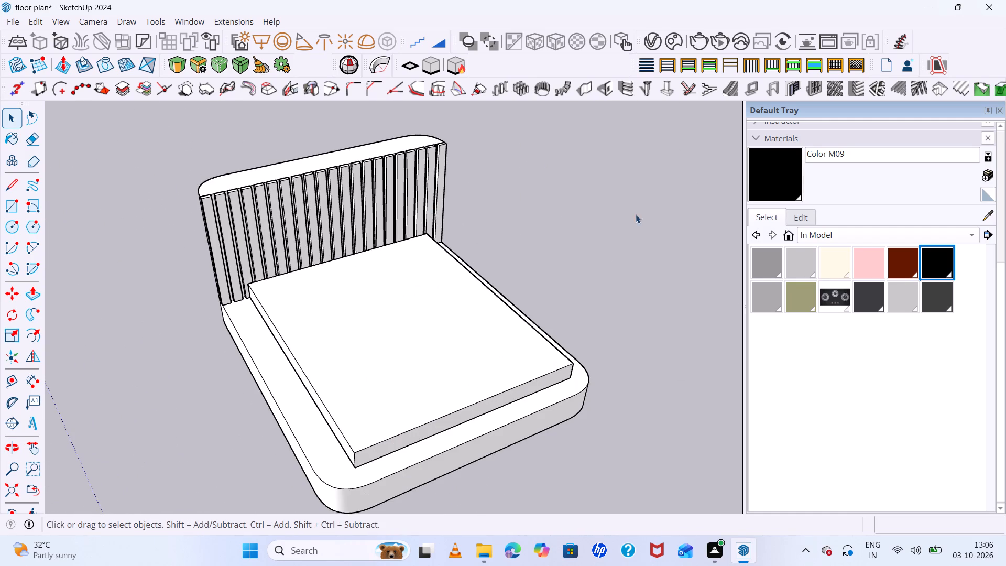
{"action": "scroll", "coordinate": [636, 213], "scroll_direction": "up", "scroll_amount": 1}
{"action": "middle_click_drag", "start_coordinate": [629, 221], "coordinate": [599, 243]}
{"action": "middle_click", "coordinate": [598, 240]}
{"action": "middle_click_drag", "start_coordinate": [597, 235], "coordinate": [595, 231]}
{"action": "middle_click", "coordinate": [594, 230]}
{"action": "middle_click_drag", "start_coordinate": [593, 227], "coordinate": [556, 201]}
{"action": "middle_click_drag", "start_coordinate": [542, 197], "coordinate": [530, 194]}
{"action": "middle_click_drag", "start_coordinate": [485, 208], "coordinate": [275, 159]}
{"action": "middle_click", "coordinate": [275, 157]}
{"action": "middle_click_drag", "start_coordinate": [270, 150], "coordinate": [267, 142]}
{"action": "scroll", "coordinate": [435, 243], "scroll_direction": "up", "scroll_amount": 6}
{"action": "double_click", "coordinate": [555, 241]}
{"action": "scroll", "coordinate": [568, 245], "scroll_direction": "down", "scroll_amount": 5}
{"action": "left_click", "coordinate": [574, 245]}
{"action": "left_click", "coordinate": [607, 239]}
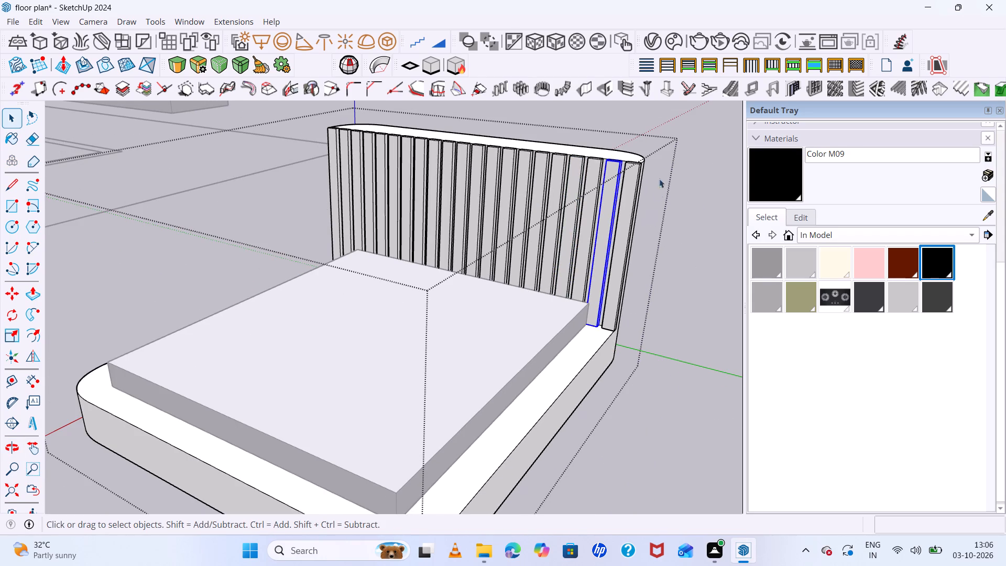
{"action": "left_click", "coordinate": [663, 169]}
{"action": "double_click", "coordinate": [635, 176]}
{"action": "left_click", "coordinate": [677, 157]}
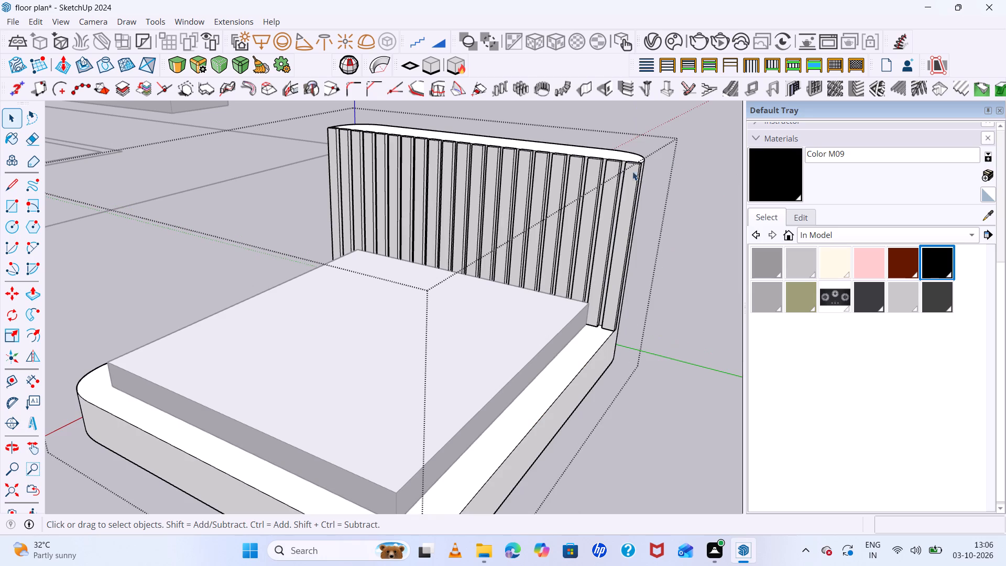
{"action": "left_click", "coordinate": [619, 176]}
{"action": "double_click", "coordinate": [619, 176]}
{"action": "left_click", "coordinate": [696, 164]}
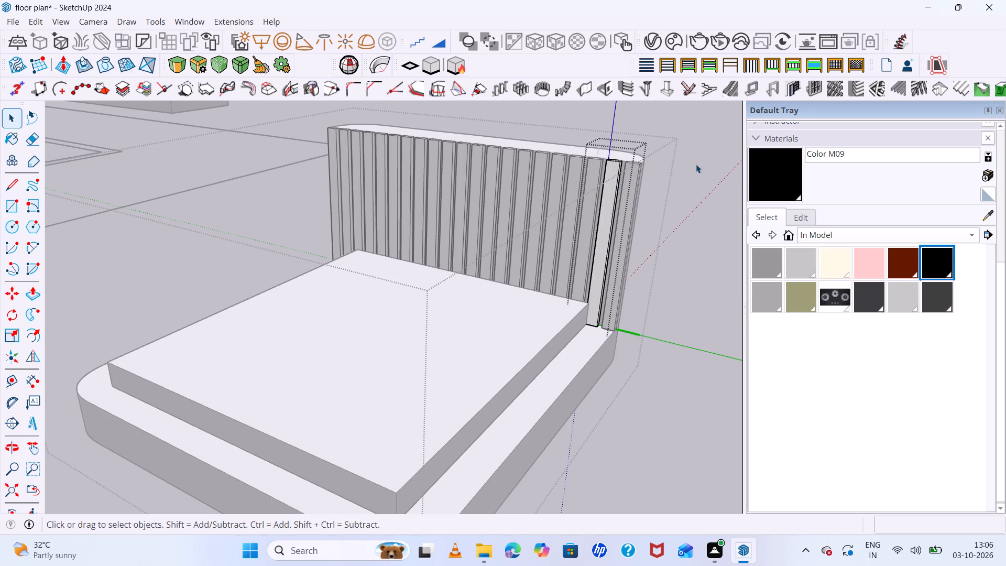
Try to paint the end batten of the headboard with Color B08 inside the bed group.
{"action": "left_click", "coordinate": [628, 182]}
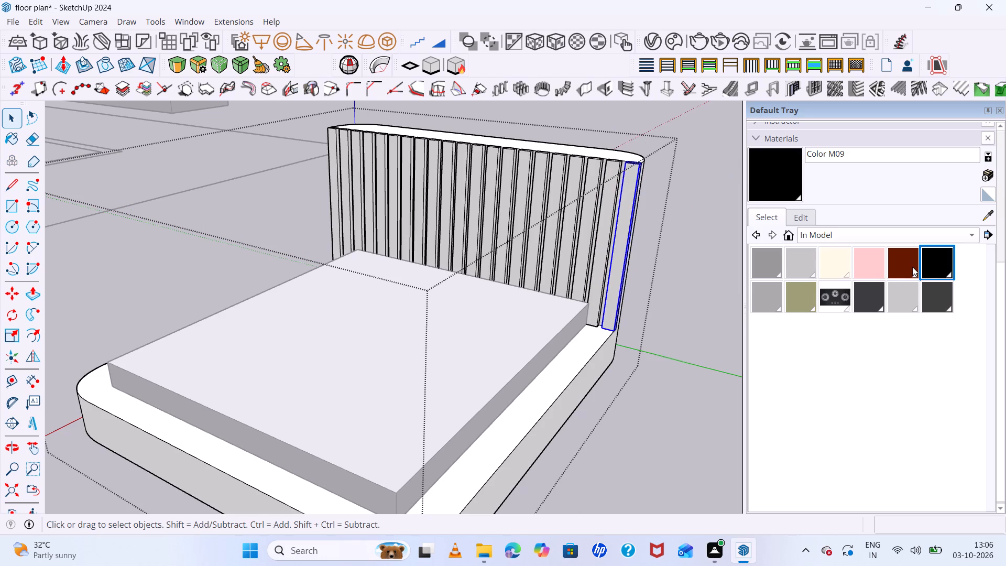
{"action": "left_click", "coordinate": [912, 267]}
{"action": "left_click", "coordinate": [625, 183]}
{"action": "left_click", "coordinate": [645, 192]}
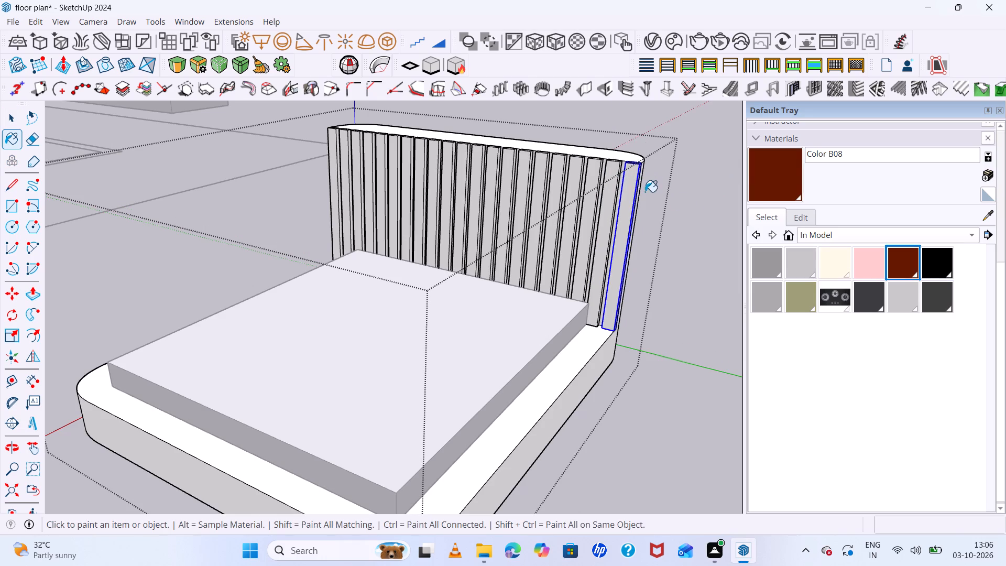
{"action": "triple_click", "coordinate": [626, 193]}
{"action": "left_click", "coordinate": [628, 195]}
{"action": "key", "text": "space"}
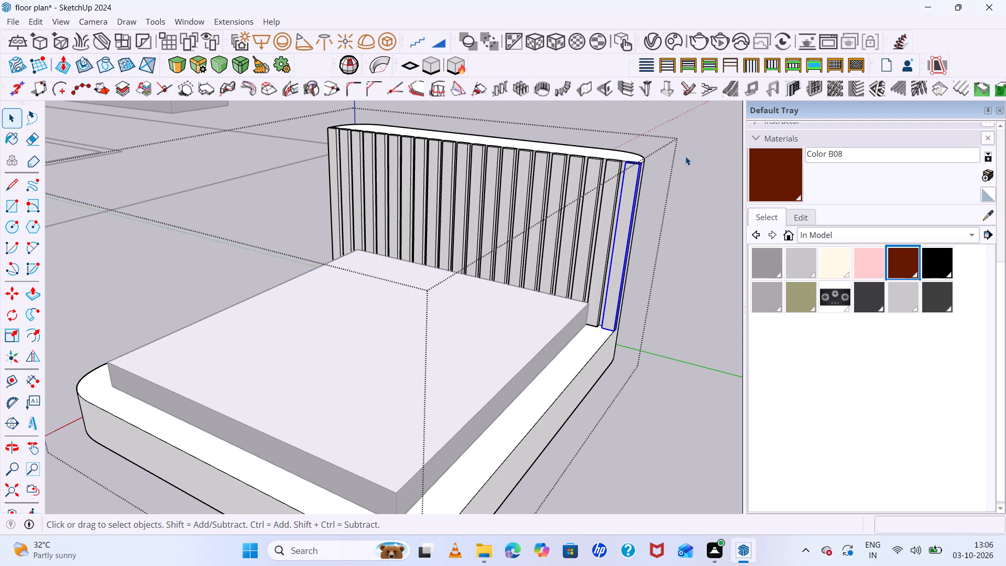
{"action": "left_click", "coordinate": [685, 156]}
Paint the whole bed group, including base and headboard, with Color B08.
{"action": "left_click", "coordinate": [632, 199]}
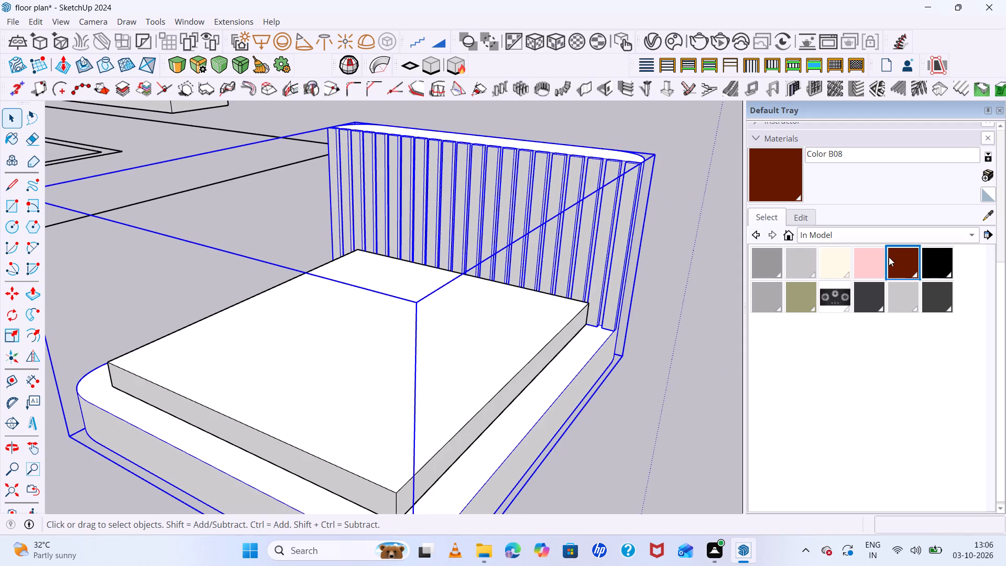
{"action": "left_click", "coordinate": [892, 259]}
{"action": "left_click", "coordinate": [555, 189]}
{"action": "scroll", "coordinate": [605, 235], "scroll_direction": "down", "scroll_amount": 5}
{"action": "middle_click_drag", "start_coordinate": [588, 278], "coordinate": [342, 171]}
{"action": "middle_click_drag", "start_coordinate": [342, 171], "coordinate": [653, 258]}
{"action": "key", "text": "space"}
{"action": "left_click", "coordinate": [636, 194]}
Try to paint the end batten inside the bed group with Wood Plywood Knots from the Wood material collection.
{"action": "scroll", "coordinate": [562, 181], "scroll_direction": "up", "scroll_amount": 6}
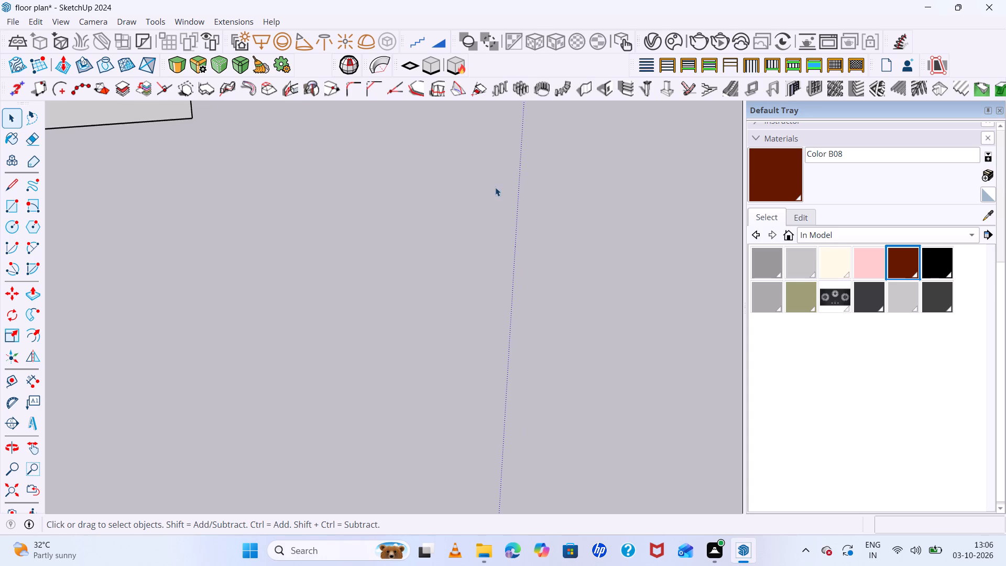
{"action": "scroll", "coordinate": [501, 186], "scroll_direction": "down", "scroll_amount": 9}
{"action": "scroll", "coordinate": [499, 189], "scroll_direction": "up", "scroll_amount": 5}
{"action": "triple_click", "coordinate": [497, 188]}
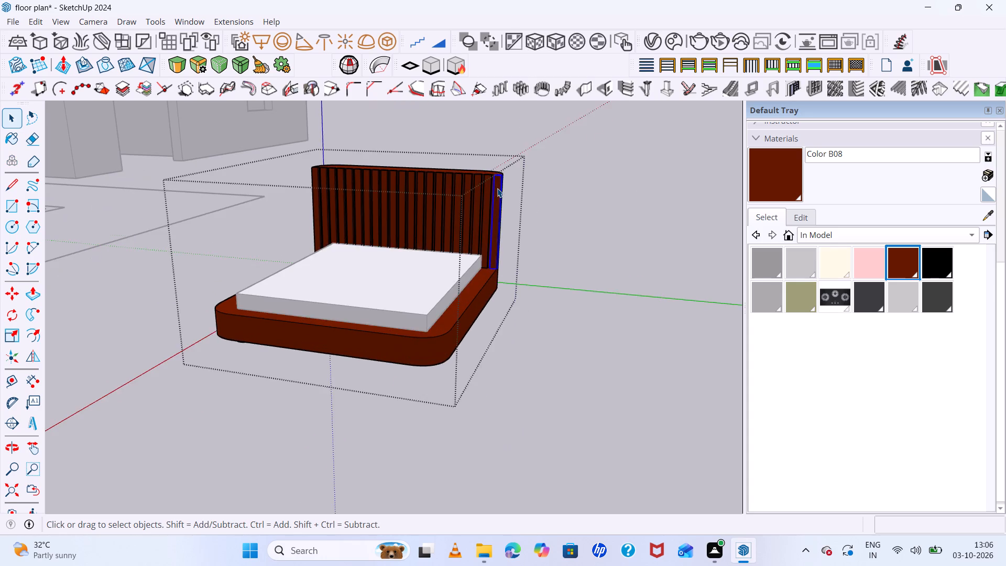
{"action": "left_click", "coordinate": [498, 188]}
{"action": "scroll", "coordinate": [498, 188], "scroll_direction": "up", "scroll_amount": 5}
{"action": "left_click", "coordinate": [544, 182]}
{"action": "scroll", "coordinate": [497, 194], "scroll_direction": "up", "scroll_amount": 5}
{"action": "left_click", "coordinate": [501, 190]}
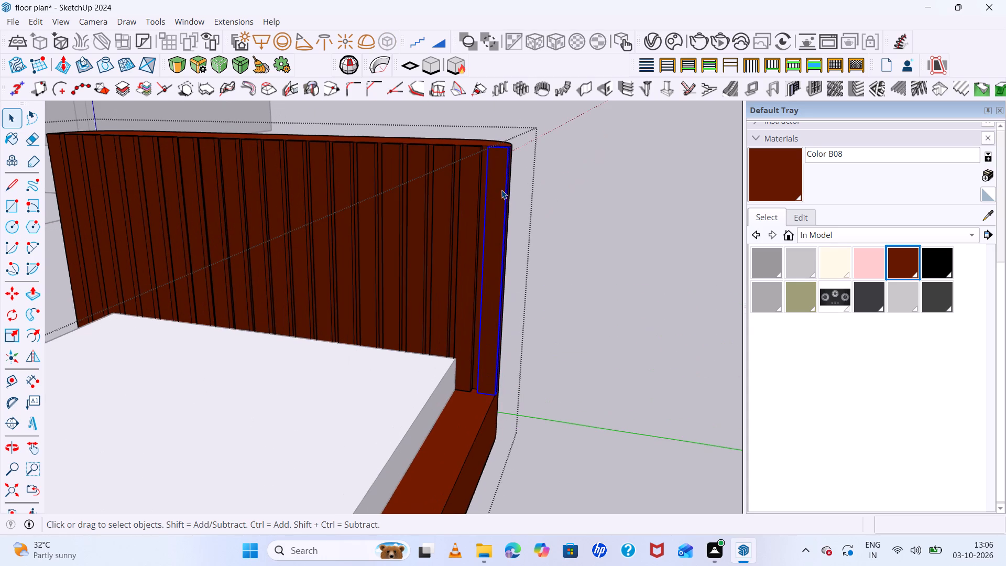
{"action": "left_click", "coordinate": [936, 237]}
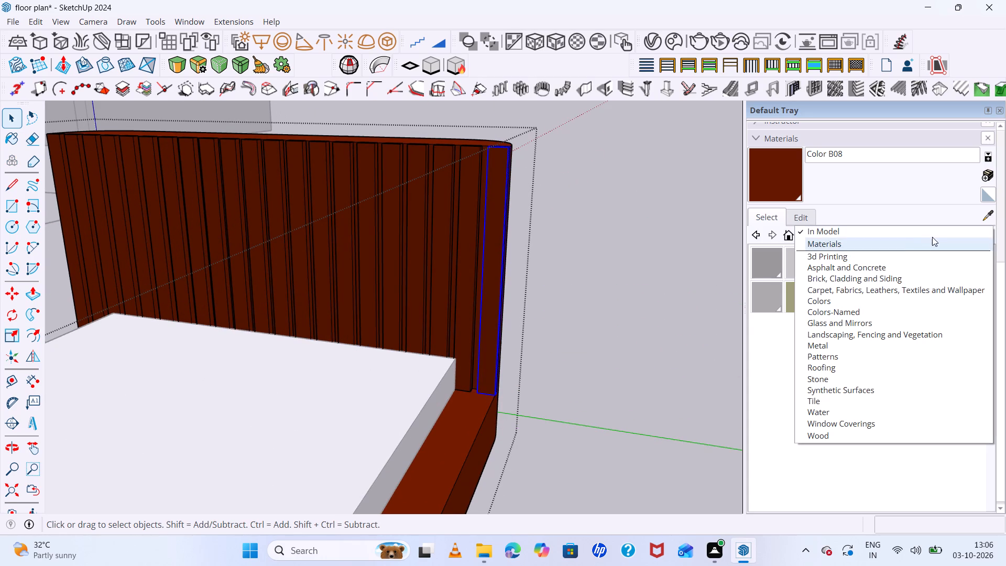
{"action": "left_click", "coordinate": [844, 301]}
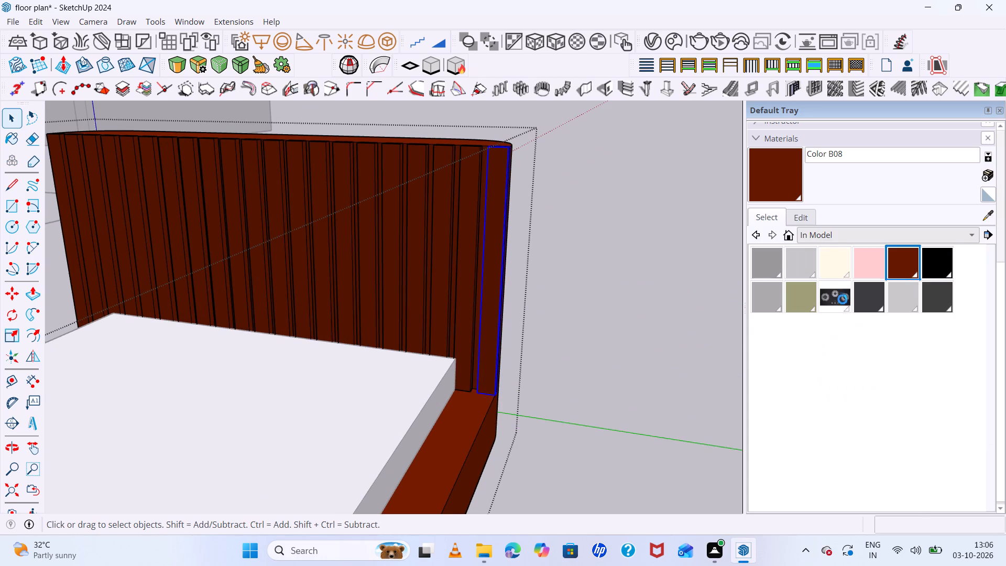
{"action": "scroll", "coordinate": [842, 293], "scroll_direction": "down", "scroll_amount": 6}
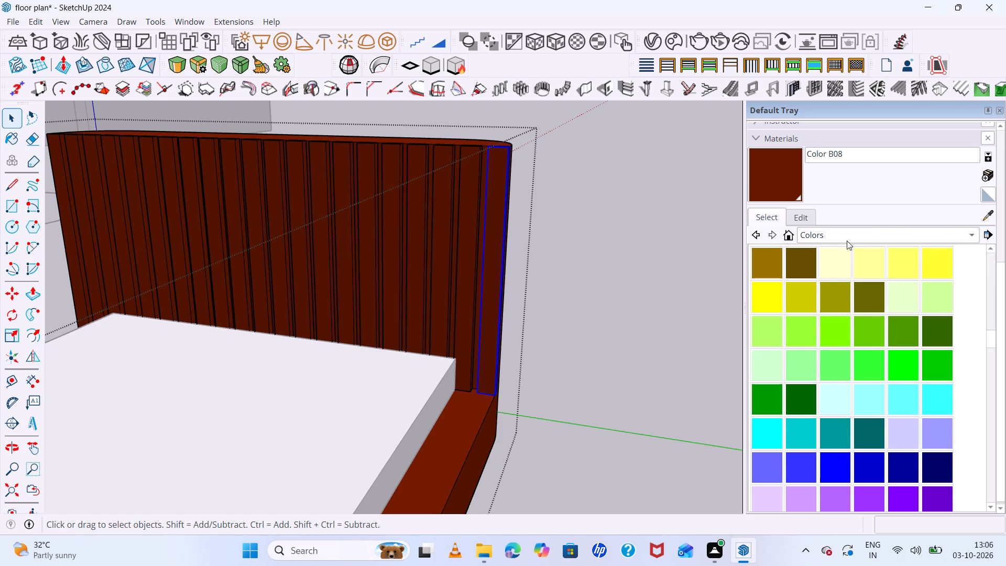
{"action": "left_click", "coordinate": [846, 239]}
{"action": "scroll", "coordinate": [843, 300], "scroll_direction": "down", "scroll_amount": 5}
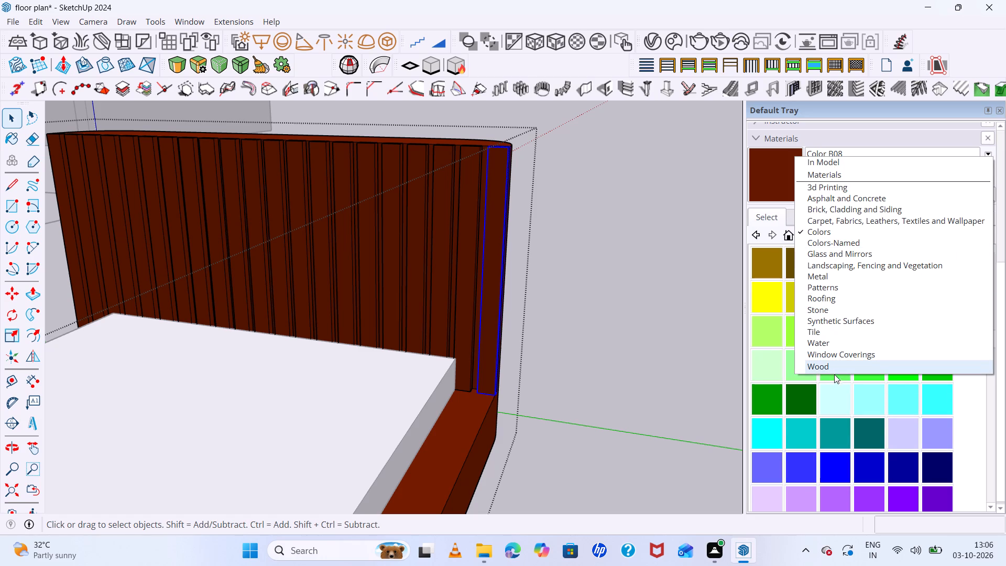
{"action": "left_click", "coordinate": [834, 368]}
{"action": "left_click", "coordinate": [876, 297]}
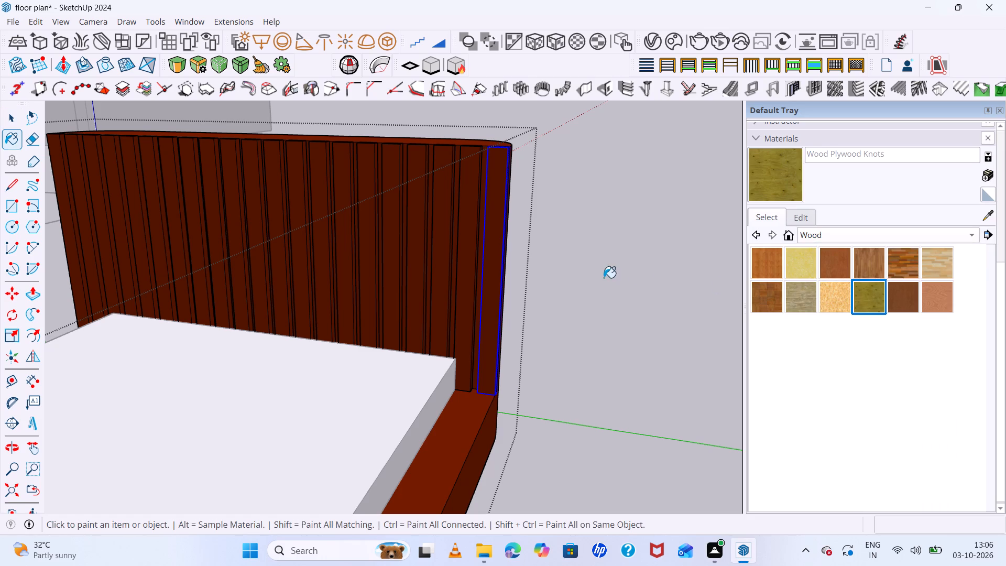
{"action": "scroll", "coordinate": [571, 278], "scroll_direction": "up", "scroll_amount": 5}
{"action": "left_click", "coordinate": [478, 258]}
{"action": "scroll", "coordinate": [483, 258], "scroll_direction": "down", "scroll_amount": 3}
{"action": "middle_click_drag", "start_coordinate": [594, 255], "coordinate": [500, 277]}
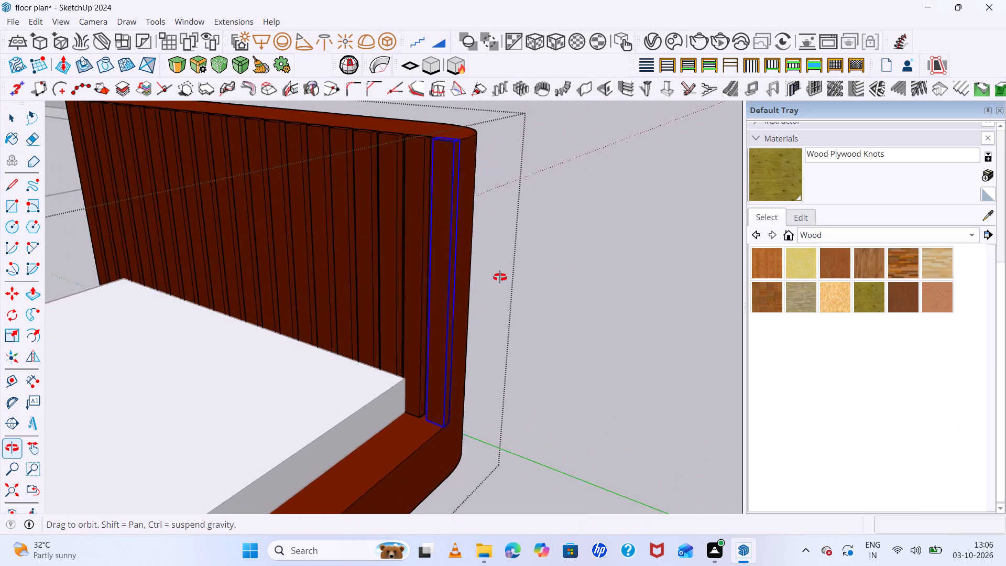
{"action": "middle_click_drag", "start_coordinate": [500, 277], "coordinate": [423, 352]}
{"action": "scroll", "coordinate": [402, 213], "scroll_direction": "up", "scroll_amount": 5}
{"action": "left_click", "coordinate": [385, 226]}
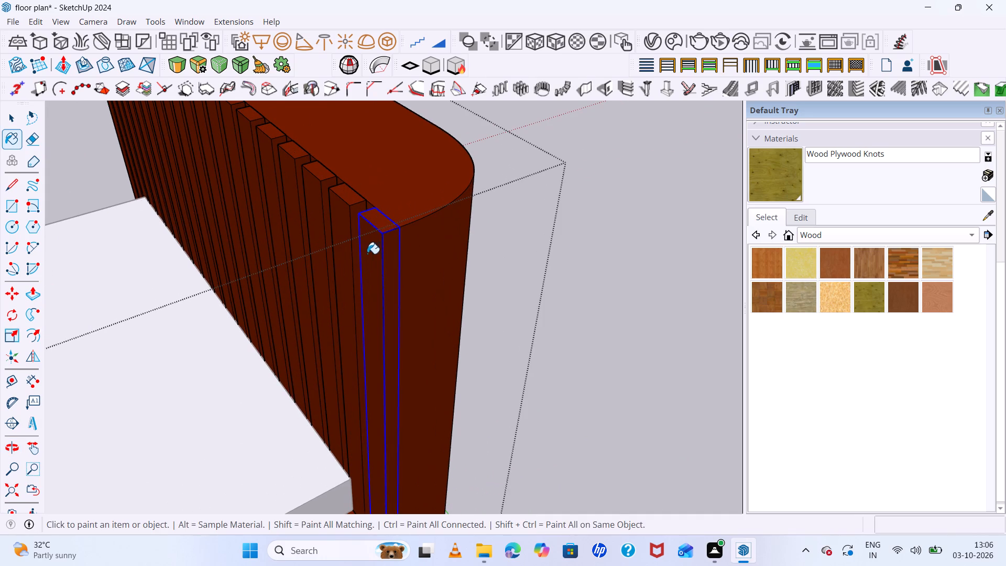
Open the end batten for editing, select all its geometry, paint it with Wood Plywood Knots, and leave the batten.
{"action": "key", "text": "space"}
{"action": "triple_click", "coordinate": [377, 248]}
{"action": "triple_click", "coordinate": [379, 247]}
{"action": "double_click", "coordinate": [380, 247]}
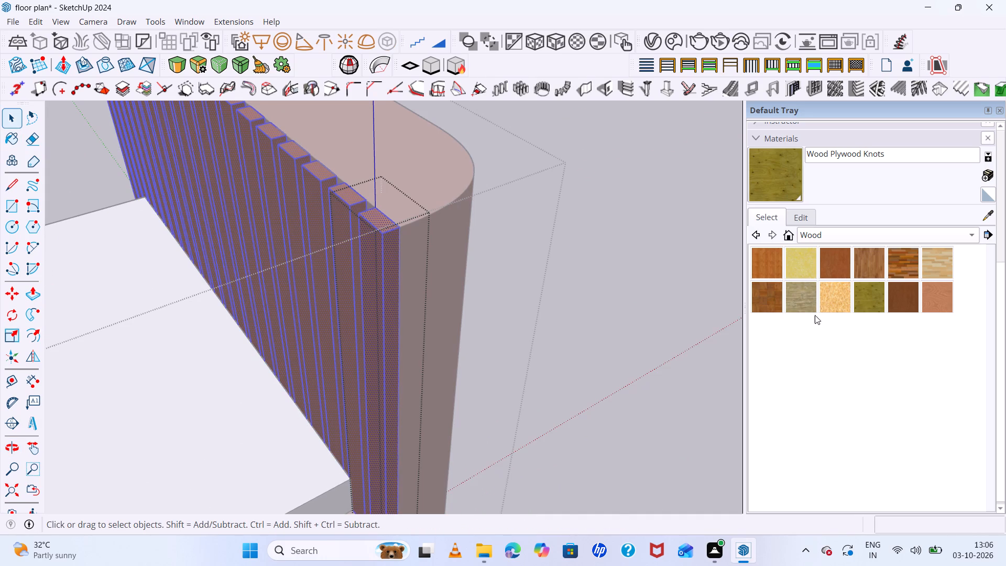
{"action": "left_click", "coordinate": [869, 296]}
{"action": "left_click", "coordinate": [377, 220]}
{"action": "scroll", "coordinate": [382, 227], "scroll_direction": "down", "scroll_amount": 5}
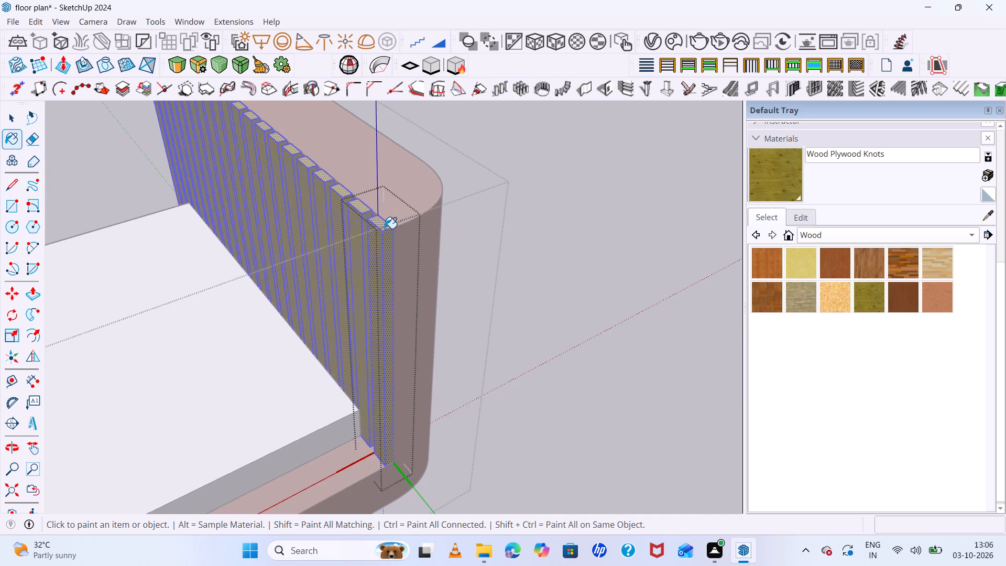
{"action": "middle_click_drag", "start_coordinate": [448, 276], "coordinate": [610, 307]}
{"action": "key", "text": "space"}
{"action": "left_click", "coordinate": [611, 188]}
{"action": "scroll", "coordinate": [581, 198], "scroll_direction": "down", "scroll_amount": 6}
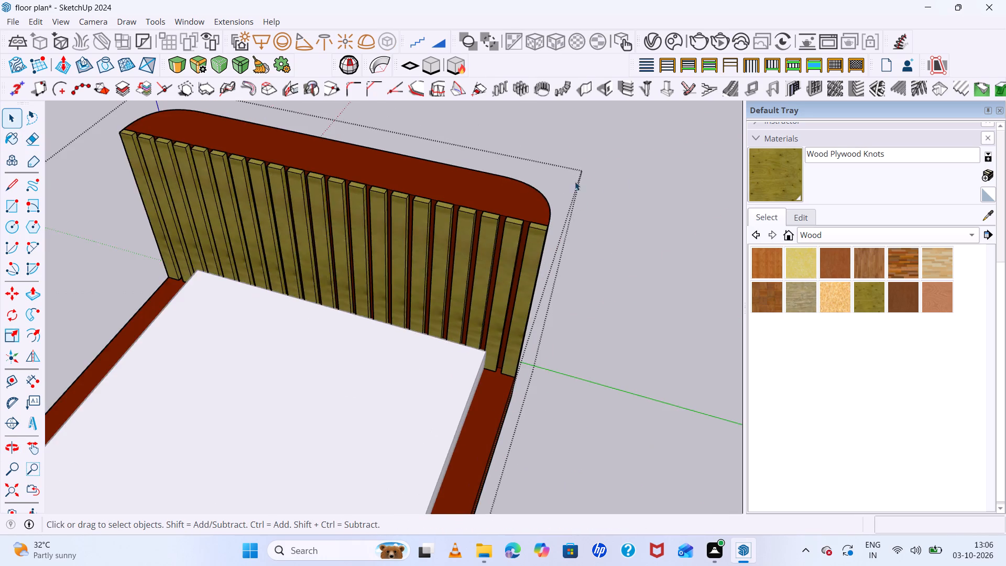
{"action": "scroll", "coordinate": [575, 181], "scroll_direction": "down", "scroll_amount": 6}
Examine the painted battens, base and legs of the bed from the side and front.
{"action": "middle_click_drag", "start_coordinate": [559, 273], "coordinate": [235, 102]}
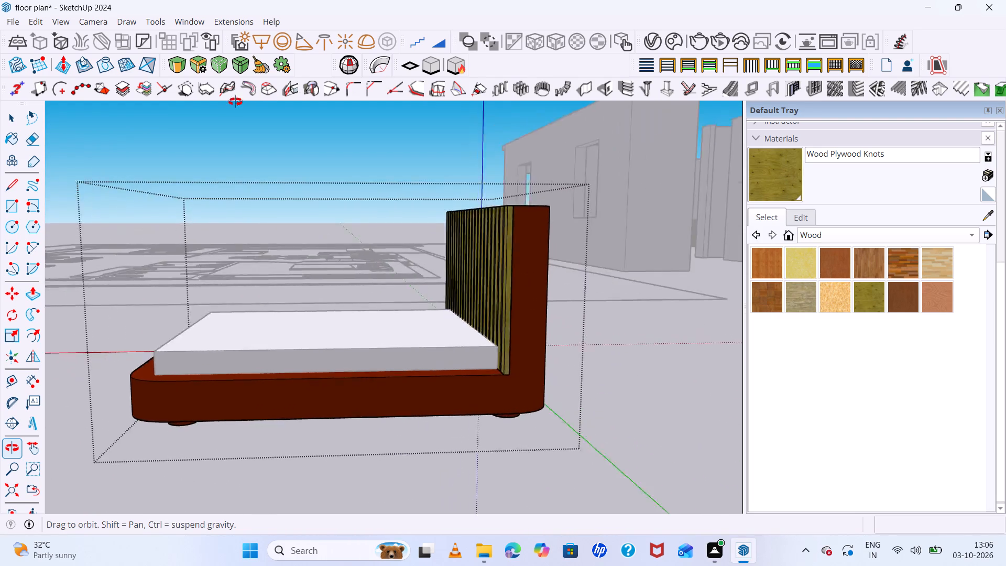
{"action": "middle_click_drag", "start_coordinate": [235, 102], "coordinate": [709, 121]}
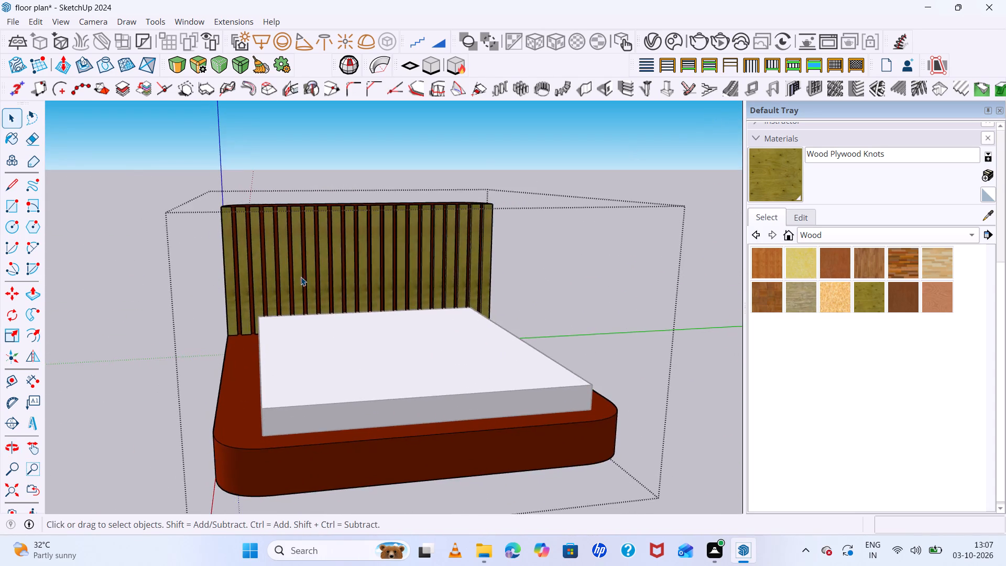
{"action": "scroll", "coordinate": [292, 281], "scroll_direction": "down", "scroll_amount": 6}
{"action": "middle_click_drag", "start_coordinate": [463, 376], "coordinate": [603, 383]}
{"action": "middle_click", "coordinate": [603, 383]}
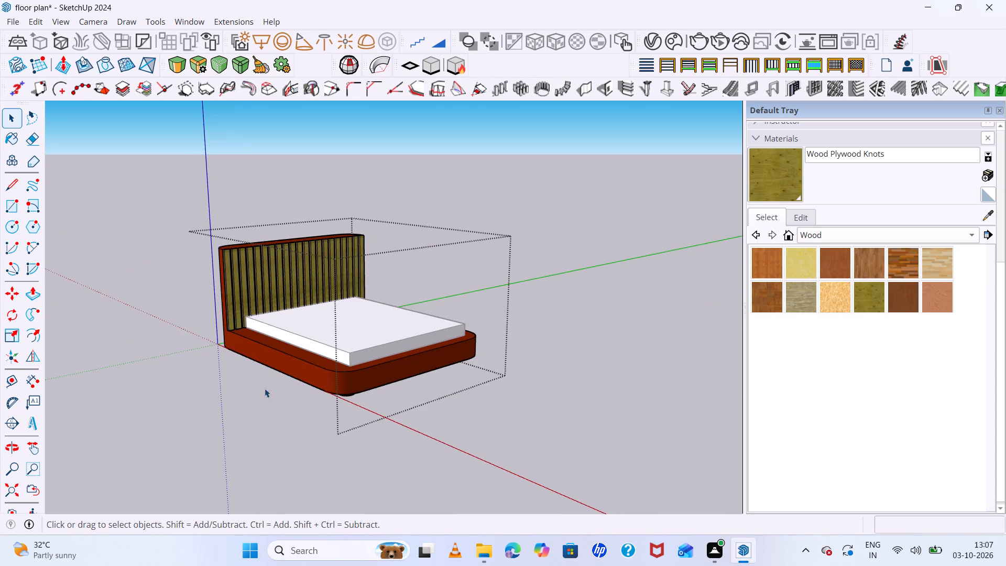
{"action": "scroll", "coordinate": [353, 388], "scroll_direction": "up", "scroll_amount": 6}
{"action": "left_click", "coordinate": [352, 384]}
{"action": "left_click", "coordinate": [352, 384]}
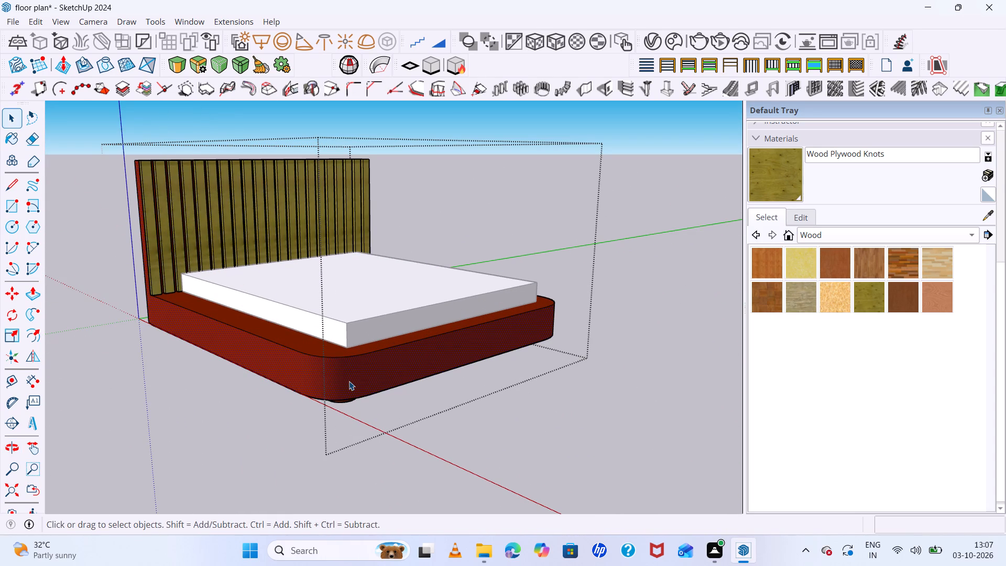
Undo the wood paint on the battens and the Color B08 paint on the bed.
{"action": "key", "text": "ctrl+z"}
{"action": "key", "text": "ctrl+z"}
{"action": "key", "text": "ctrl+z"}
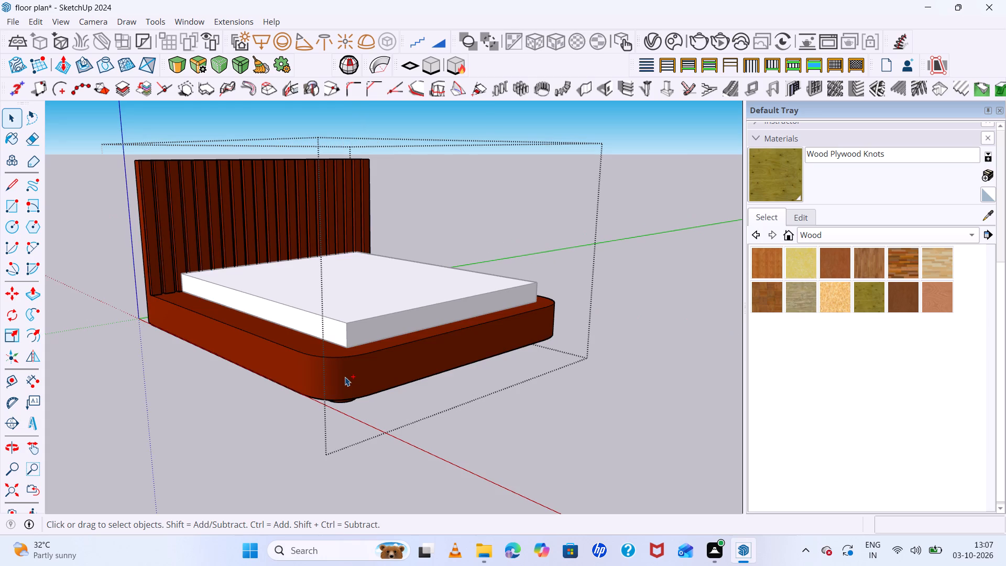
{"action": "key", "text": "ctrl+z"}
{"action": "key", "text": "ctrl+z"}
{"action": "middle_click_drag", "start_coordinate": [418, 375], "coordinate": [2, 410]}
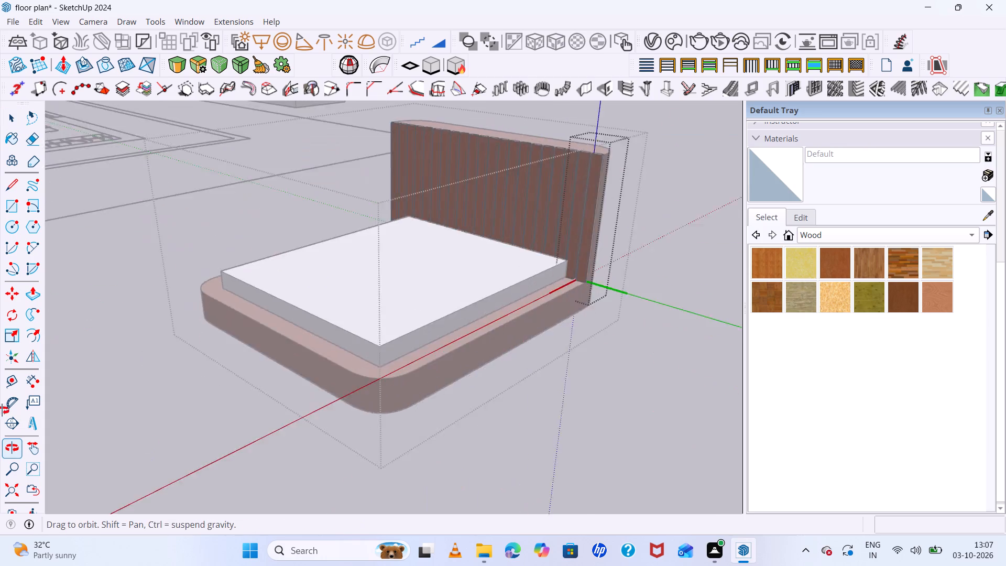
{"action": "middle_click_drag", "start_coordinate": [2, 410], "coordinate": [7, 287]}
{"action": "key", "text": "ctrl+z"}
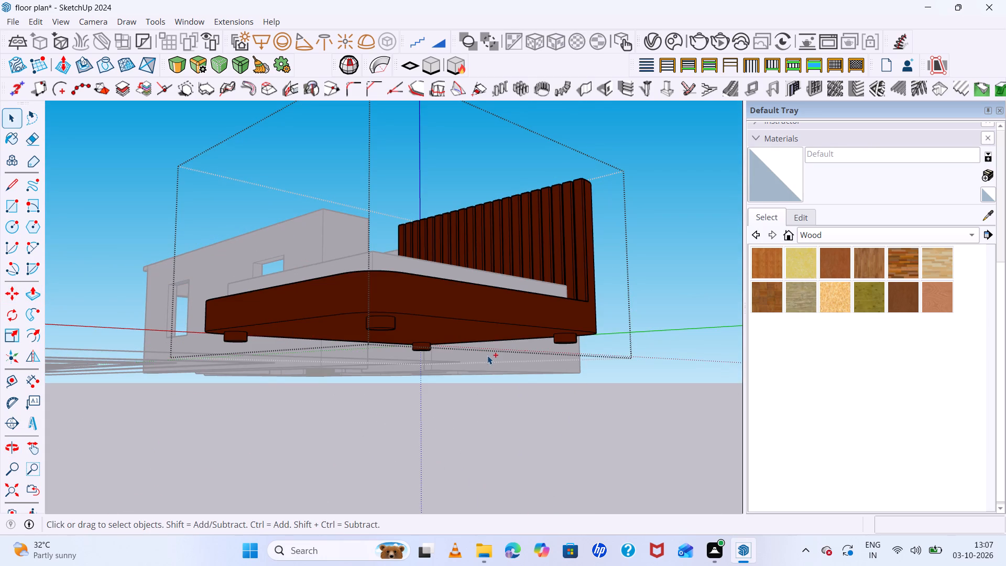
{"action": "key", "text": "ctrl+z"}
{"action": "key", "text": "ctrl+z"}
Select the bed group and create a material from Wood Cherry Original with its colour adjusted to about RGB 151, 100, 52.
{"action": "middle_click_drag", "start_coordinate": [440, 311], "coordinate": [446, 396]}
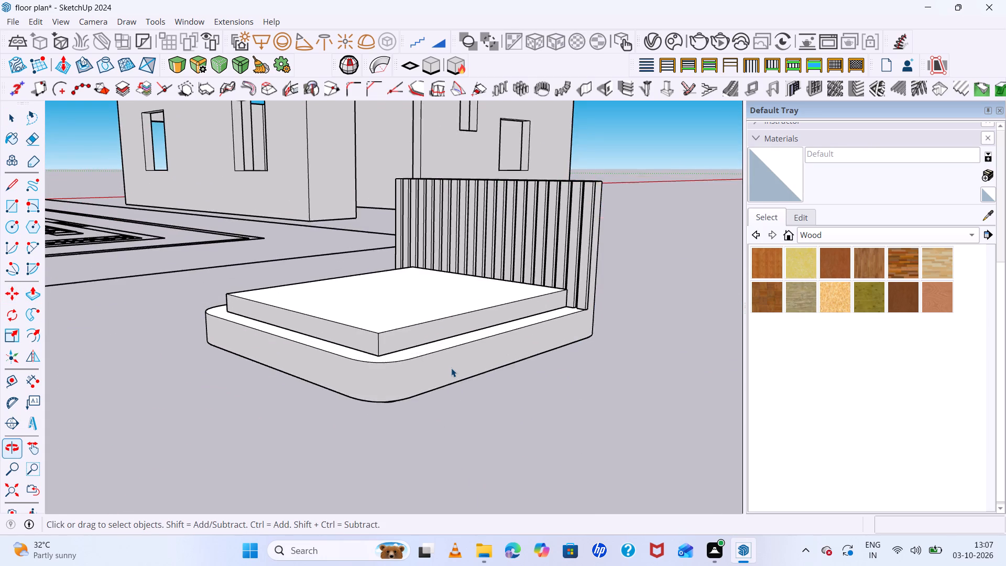
{"action": "scroll", "coordinate": [451, 367], "scroll_direction": "up", "scroll_amount": 5}
{"action": "left_click", "coordinate": [451, 365]}
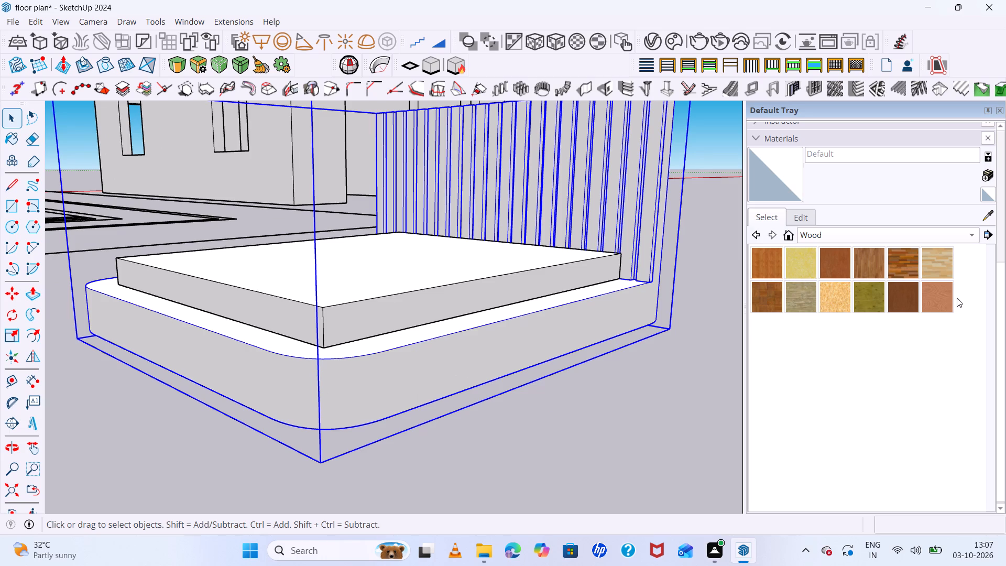
{"action": "left_click", "coordinate": [836, 267]}
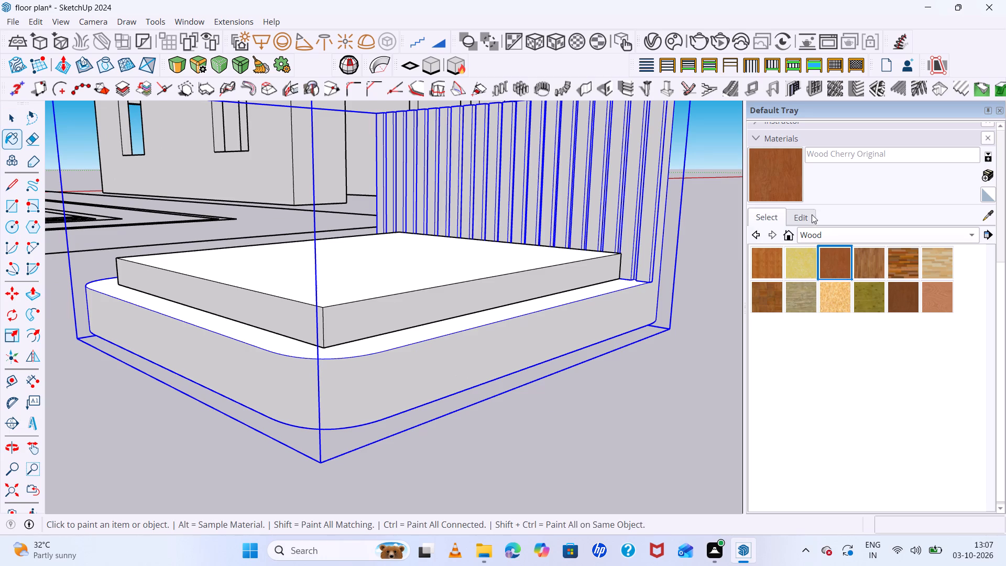
{"action": "left_click", "coordinate": [807, 221]}
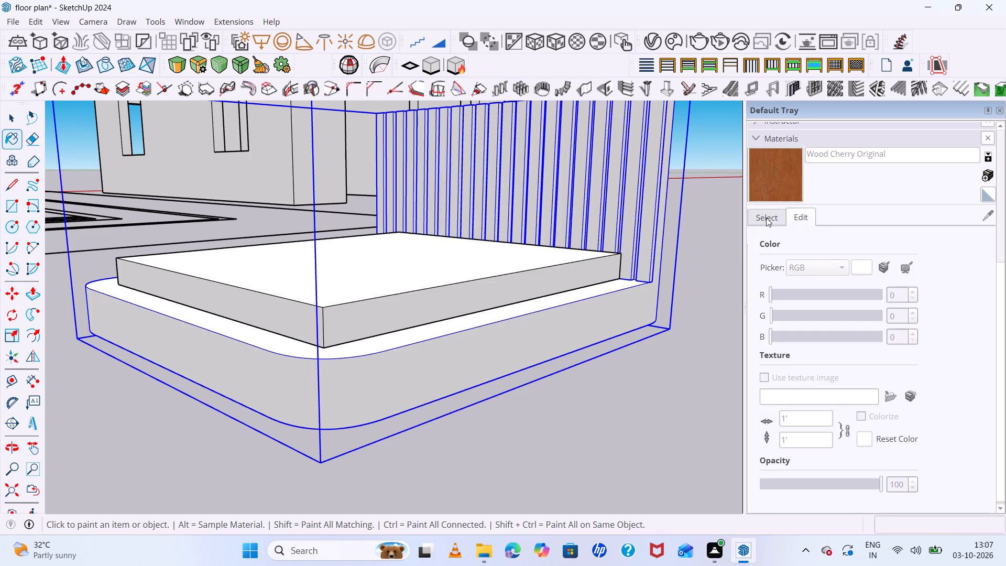
{"action": "left_click", "coordinate": [766, 217]}
{"action": "left_click", "coordinate": [987, 178]}
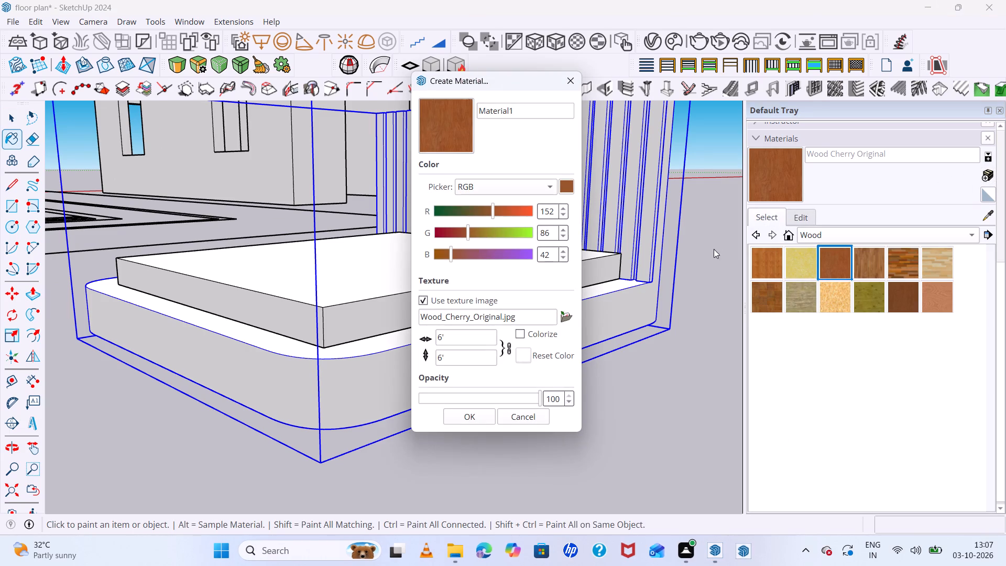
{"action": "left_click_drag", "start_coordinate": [494, 211], "coordinate": [485, 215]}
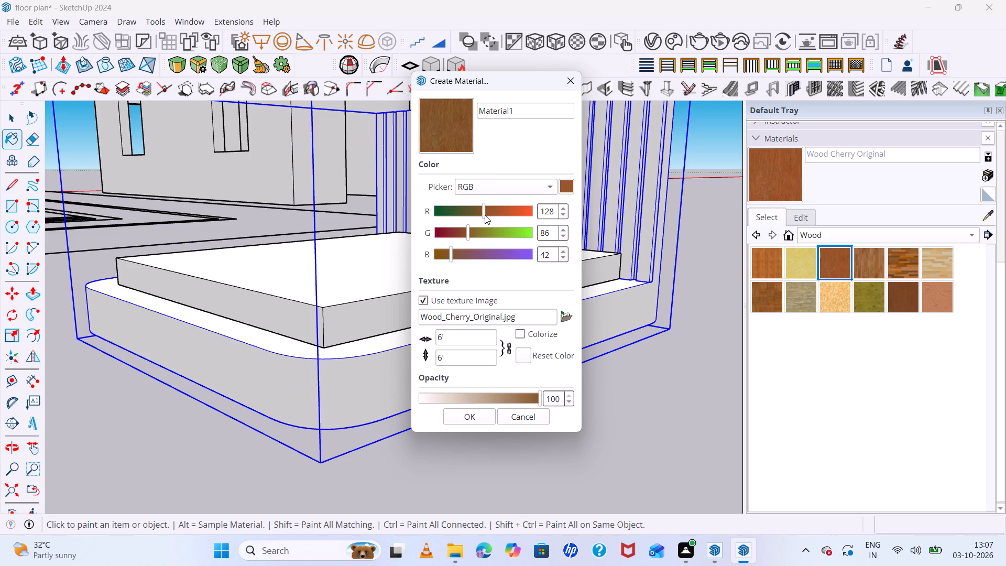
{"action": "left_click_drag", "start_coordinate": [485, 215], "coordinate": [471, 216]}
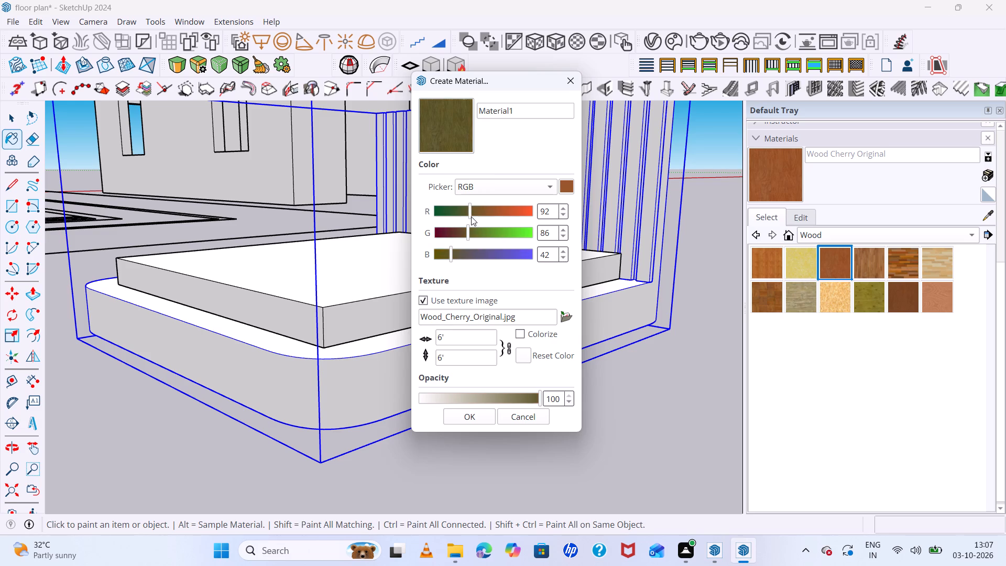
{"action": "left_click_drag", "start_coordinate": [471, 216], "coordinate": [493, 219]}
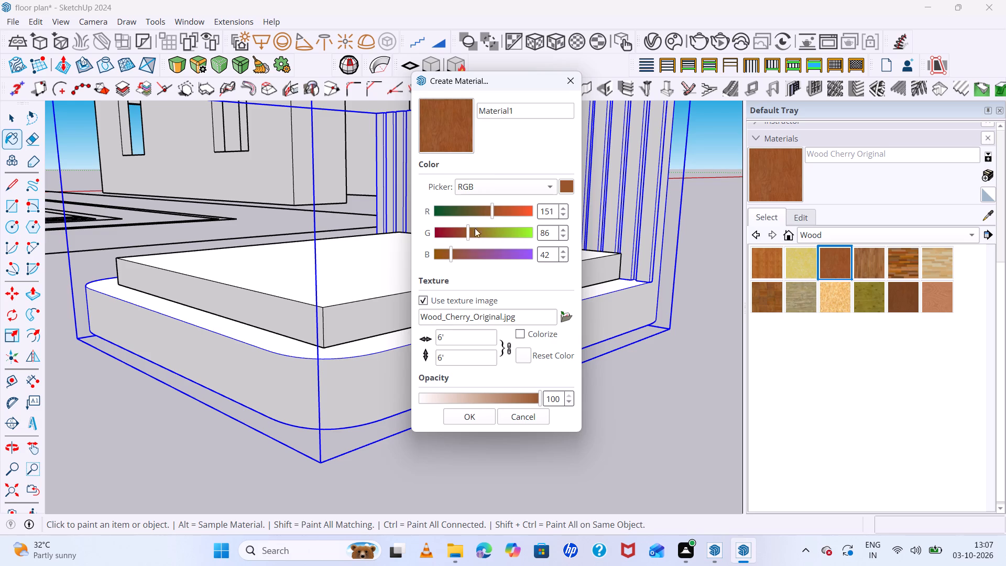
{"action": "left_click", "coordinate": [470, 236]}
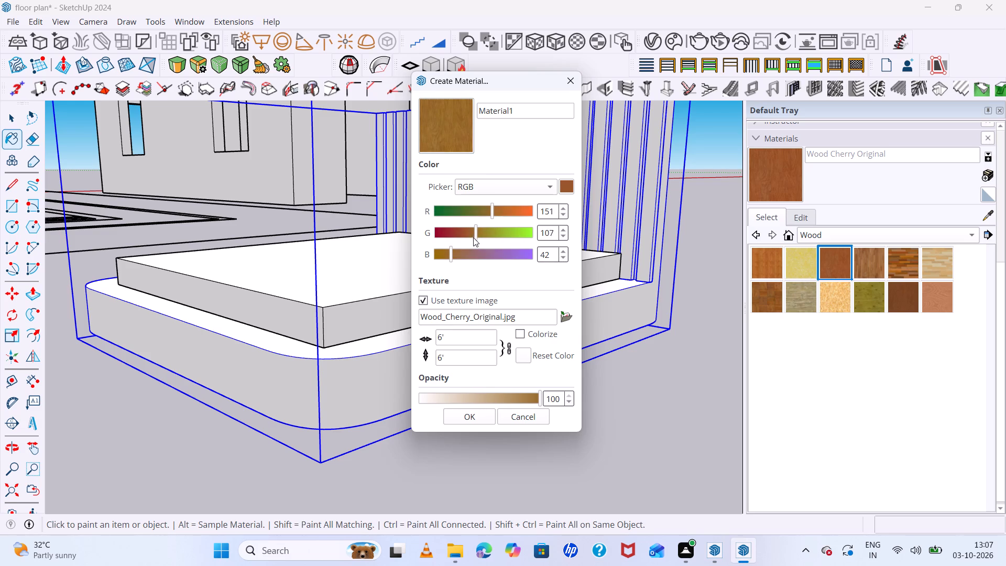
{"action": "left_click", "coordinate": [450, 257]}
{"action": "double_click", "coordinate": [471, 413]}
Paint the selected bed group with the new cherry wood material, check its underside, and clear the selection.
{"action": "left_click", "coordinate": [419, 387]}
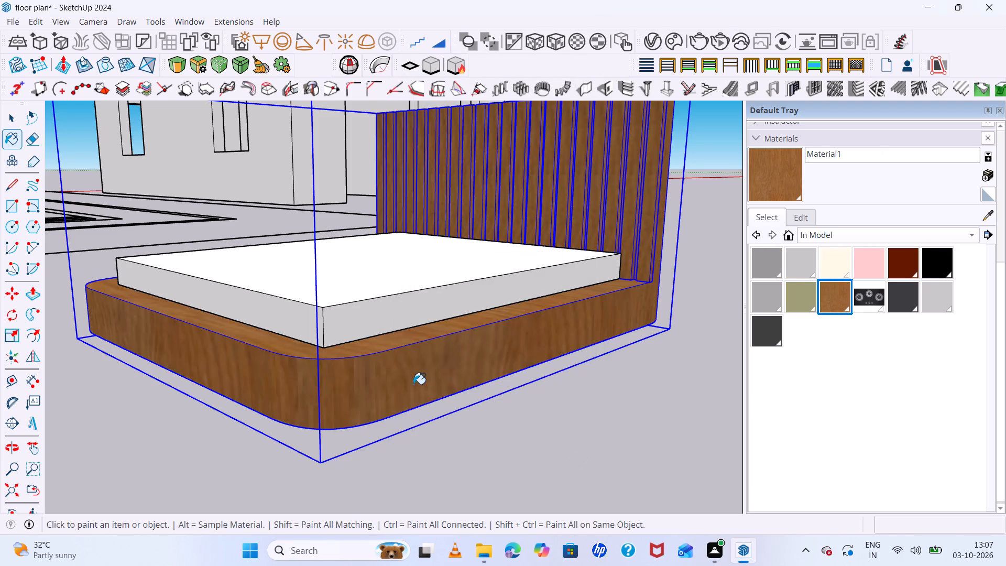
{"action": "middle_click_drag", "start_coordinate": [414, 385], "coordinate": [607, 244]}
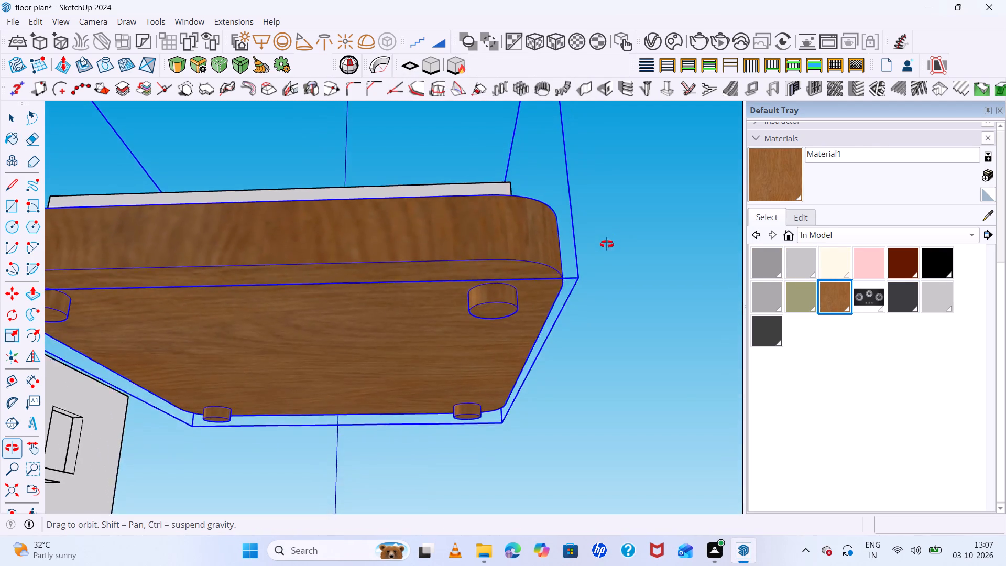
{"action": "middle_click_drag", "start_coordinate": [607, 244], "coordinate": [732, 445]}
{"action": "left_click", "coordinate": [732, 282]}
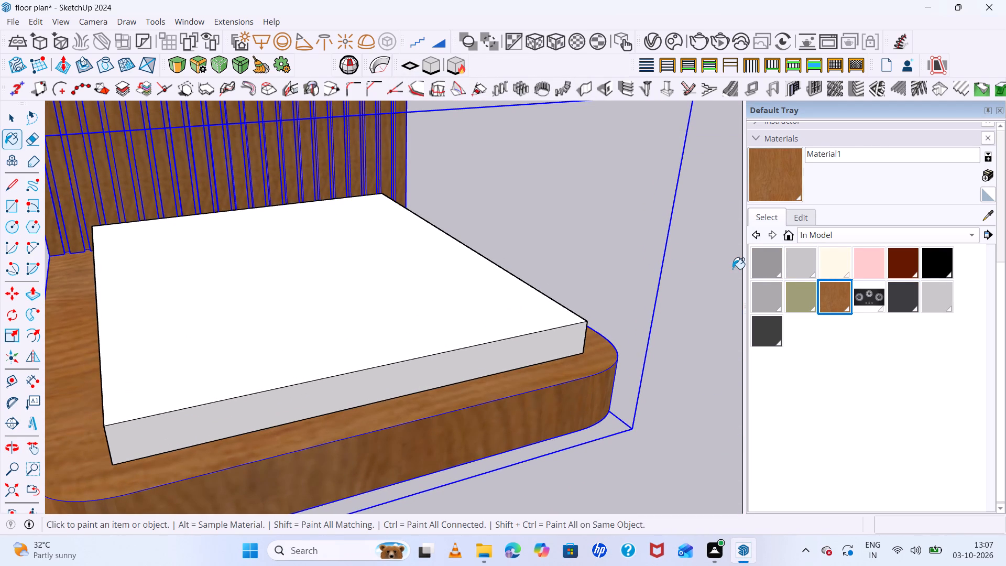
{"action": "key", "text": "space"}
{"action": "left_click", "coordinate": [719, 270]}
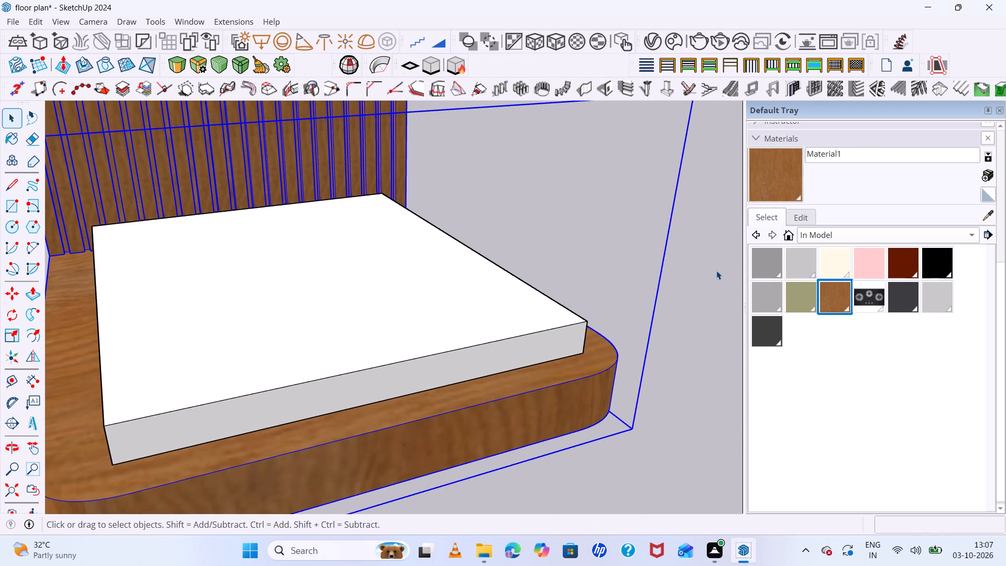
Open the end batten of the headboard inside the bed group and paint its visible faces with the olive in-model Material.
{"action": "scroll", "coordinate": [673, 302], "scroll_direction": "down", "scroll_amount": 5}
{"action": "middle_click_drag", "start_coordinate": [647, 288], "coordinate": [68, 244]}
{"action": "scroll", "coordinate": [381, 274], "scroll_direction": "up", "scroll_amount": 2}
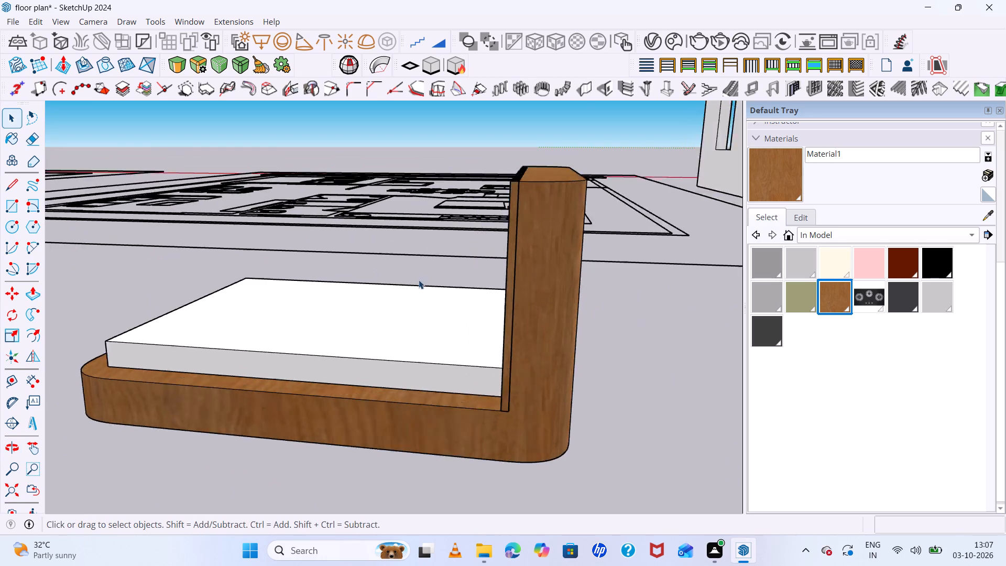
{"action": "scroll", "coordinate": [419, 280], "scroll_direction": "up", "scroll_amount": 2}
{"action": "scroll", "coordinate": [671, 284], "scroll_direction": "down", "scroll_amount": 6}
{"action": "scroll", "coordinate": [626, 276], "scroll_direction": "down", "scroll_amount": 5}
{"action": "scroll", "coordinate": [655, 281], "scroll_direction": "up", "scroll_amount": 6}
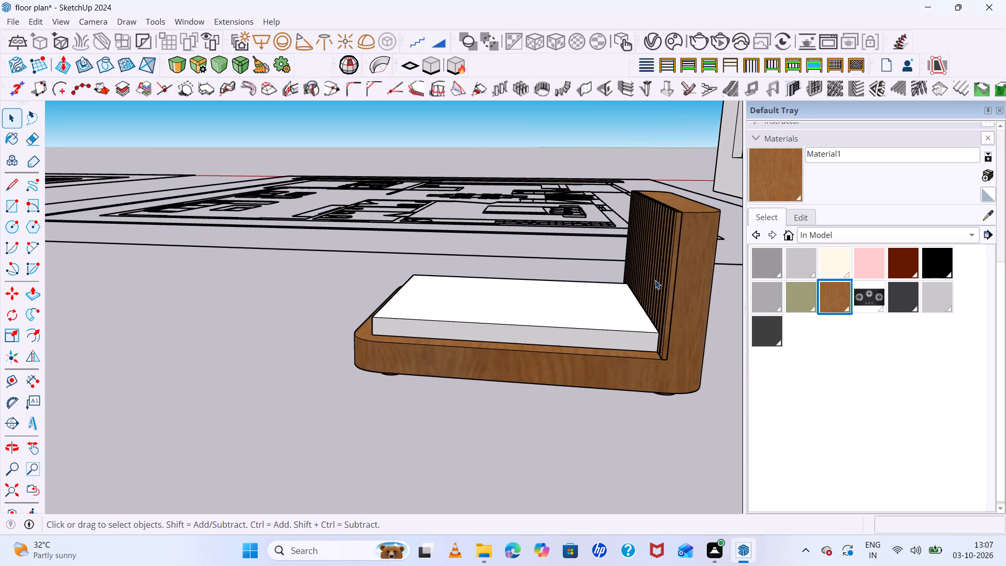
{"action": "scroll", "coordinate": [669, 284], "scroll_direction": "up", "scroll_amount": 5}
{"action": "double_click", "coordinate": [671, 282]}
{"action": "scroll", "coordinate": [671, 282], "scroll_direction": "up", "scroll_amount": 5}
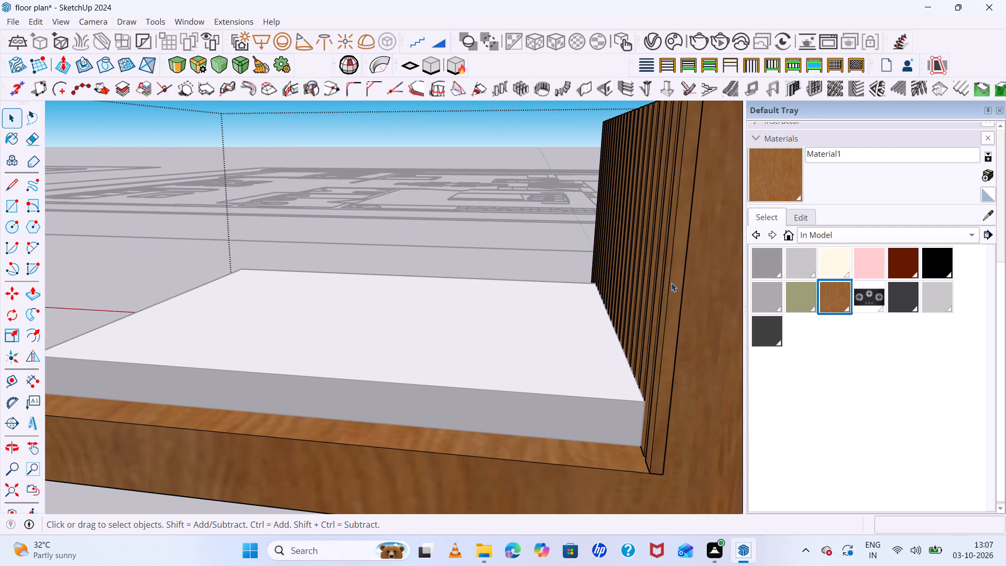
{"action": "left_click", "coordinate": [671, 282]}
{"action": "double_click", "coordinate": [671, 282]}
{"action": "triple_click", "coordinate": [671, 282]}
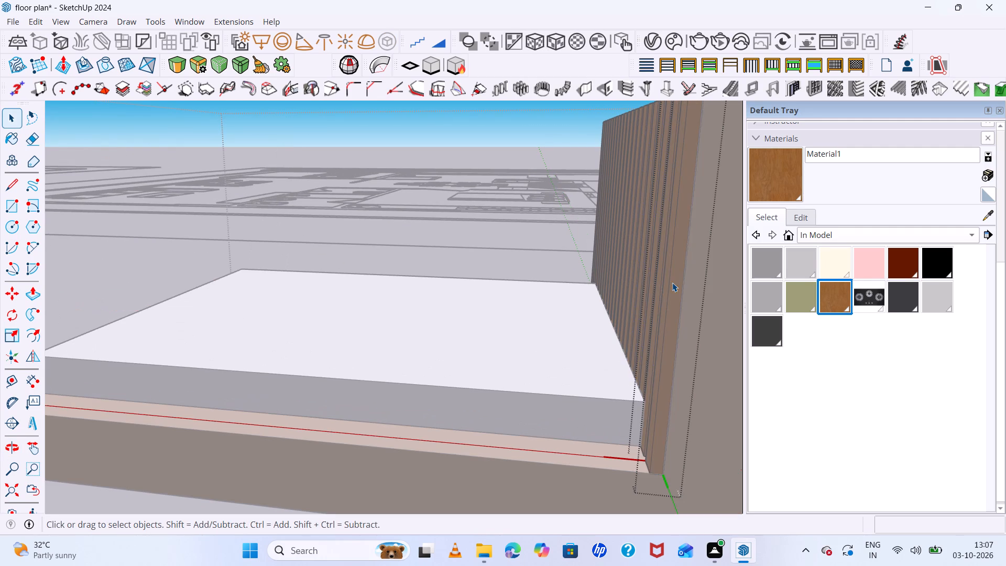
{"action": "scroll", "coordinate": [646, 283], "scroll_direction": "down", "scroll_amount": 13}
{"action": "left_click", "coordinate": [622, 245]}
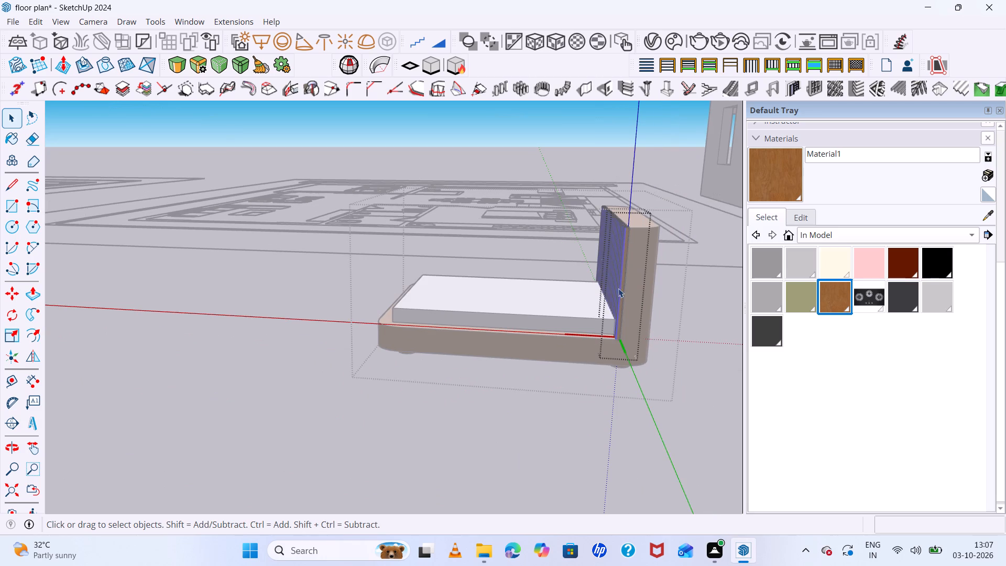
{"action": "middle_click_drag", "start_coordinate": [619, 291], "coordinate": [644, 331]}
{"action": "scroll", "coordinate": [822, 320], "scroll_direction": "up", "scroll_amount": 4}
{"action": "left_click", "coordinate": [790, 297]}
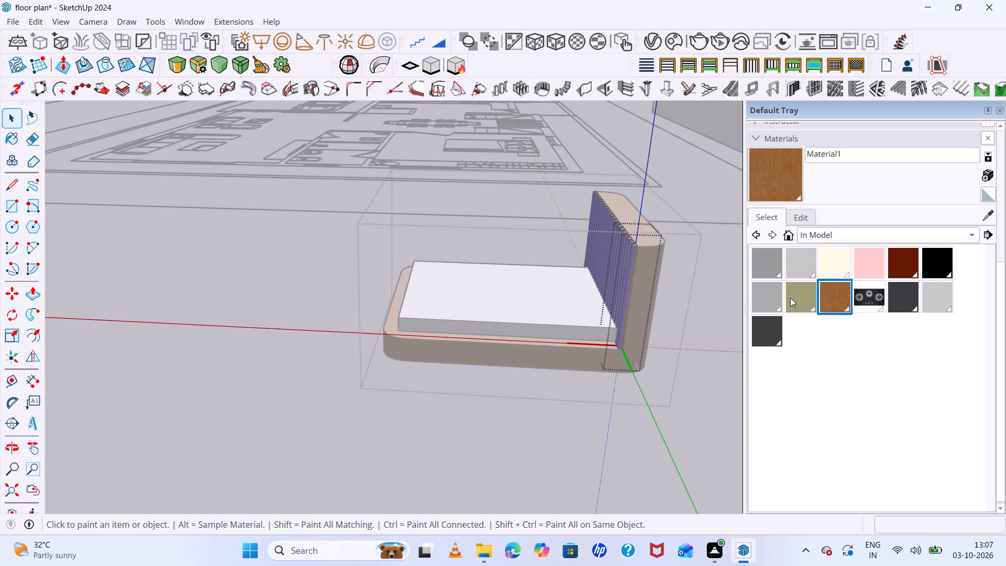
{"action": "scroll", "coordinate": [614, 264], "scroll_direction": "up", "scroll_amount": 12}
{"action": "left_click", "coordinate": [667, 236]}
{"action": "scroll", "coordinate": [666, 236], "scroll_direction": "down", "scroll_amount": 5}
{"action": "scroll", "coordinate": [657, 231], "scroll_direction": "up", "scroll_amount": 6}
{"action": "left_click", "coordinate": [660, 229]}
{"action": "double_click", "coordinate": [662, 211]}
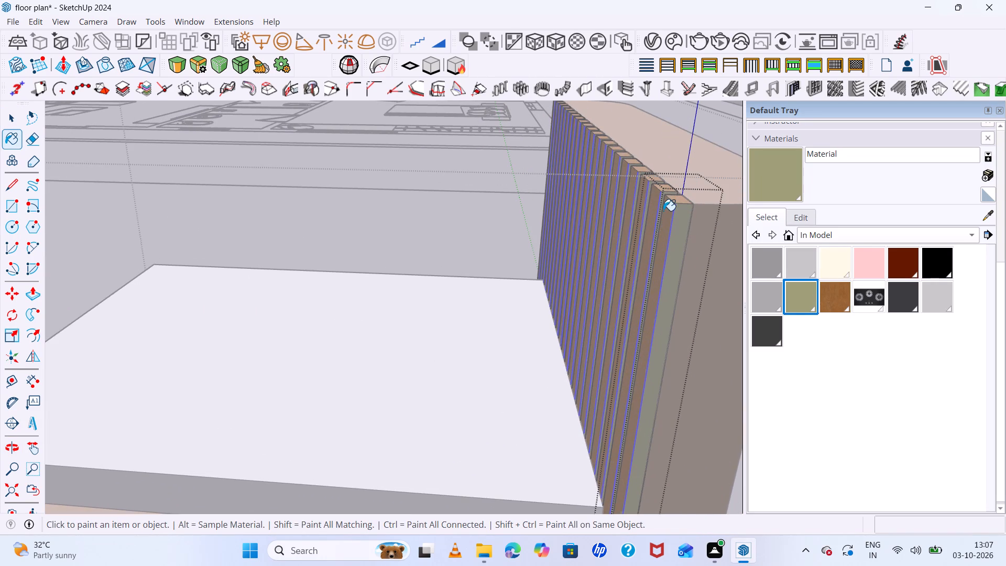
{"action": "left_click", "coordinate": [675, 200]}
Paint the batten's inner side face with the same olive Material and leave the batten.
{"action": "middle_click_drag", "start_coordinate": [673, 212], "coordinate": [699, 413]}
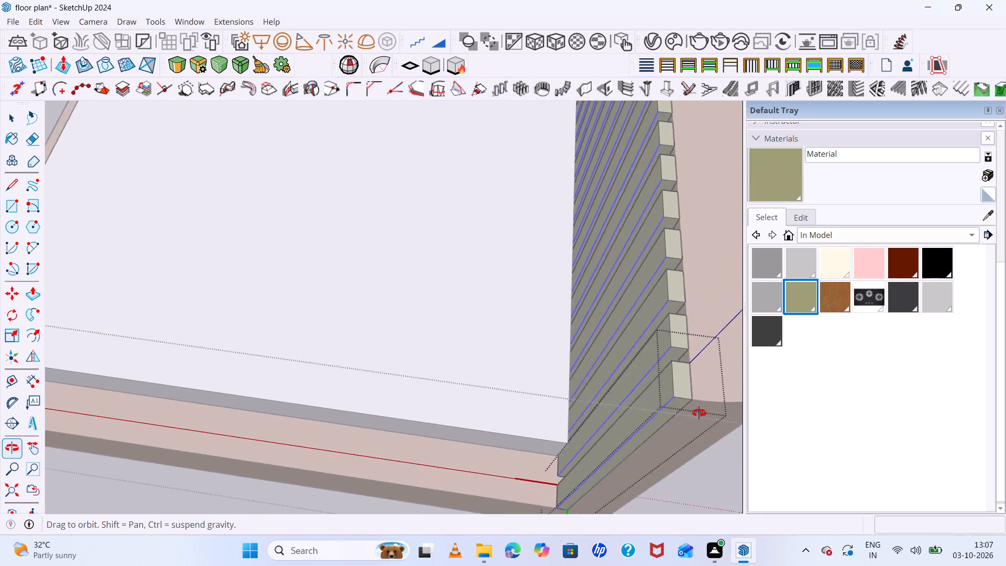
{"action": "middle_click_drag", "start_coordinate": [699, 413], "coordinate": [967, 456]}
{"action": "scroll", "coordinate": [642, 222], "scroll_direction": "up", "scroll_amount": 7}
{"action": "scroll", "coordinate": [544, 132], "scroll_direction": "up", "scroll_amount": 5}
{"action": "middle_click_drag", "start_coordinate": [542, 187], "coordinate": [591, 209]}
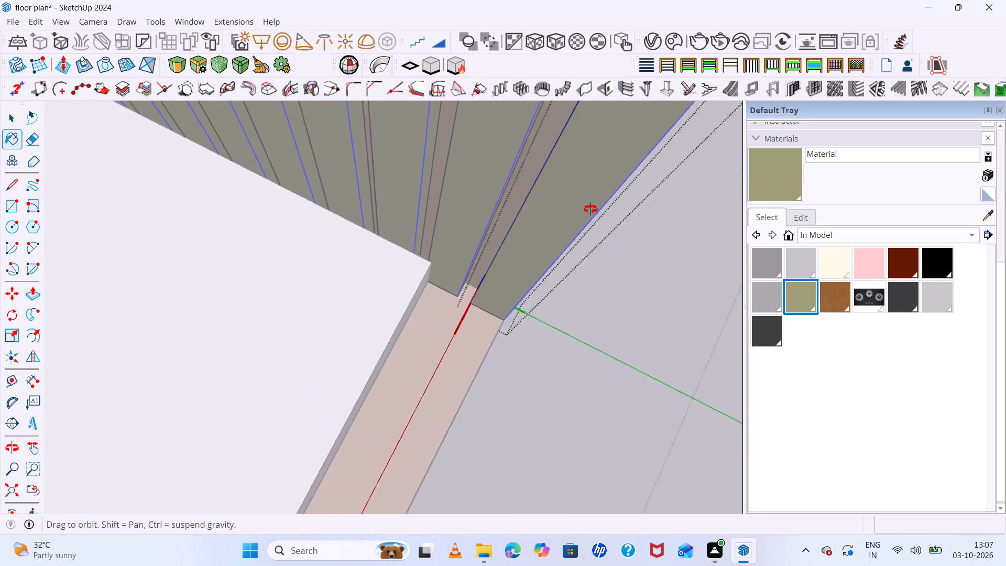
{"action": "middle_click_drag", "start_coordinate": [591, 209], "coordinate": [686, 226]}
{"action": "scroll", "coordinate": [560, 142], "scroll_direction": "up", "scroll_amount": 6}
{"action": "left_click", "coordinate": [494, 117]}
{"action": "scroll", "coordinate": [521, 164], "scroll_direction": "down", "scroll_amount": 7}
{"action": "middle_click_drag", "start_coordinate": [474, 171], "coordinate": [612, 188]}
{"action": "middle_click_drag", "start_coordinate": [603, 190], "coordinate": [462, 62]}
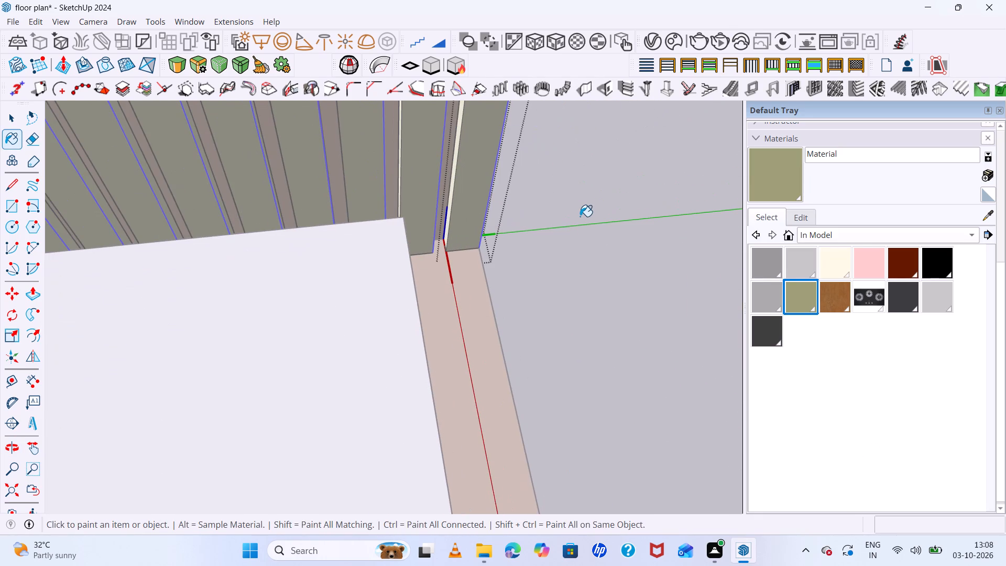
{"action": "key", "text": "space"}
{"action": "left_click", "coordinate": [648, 239]}
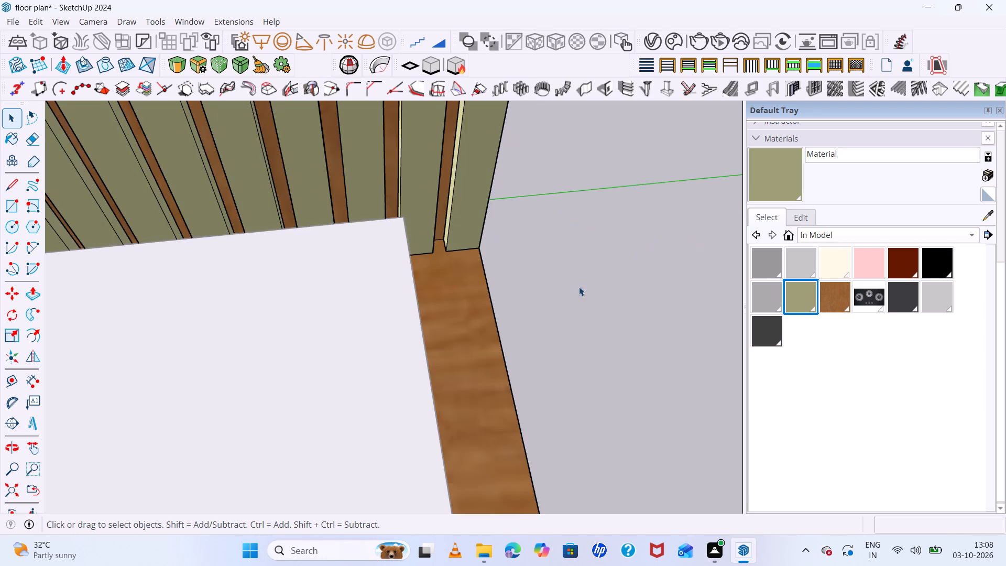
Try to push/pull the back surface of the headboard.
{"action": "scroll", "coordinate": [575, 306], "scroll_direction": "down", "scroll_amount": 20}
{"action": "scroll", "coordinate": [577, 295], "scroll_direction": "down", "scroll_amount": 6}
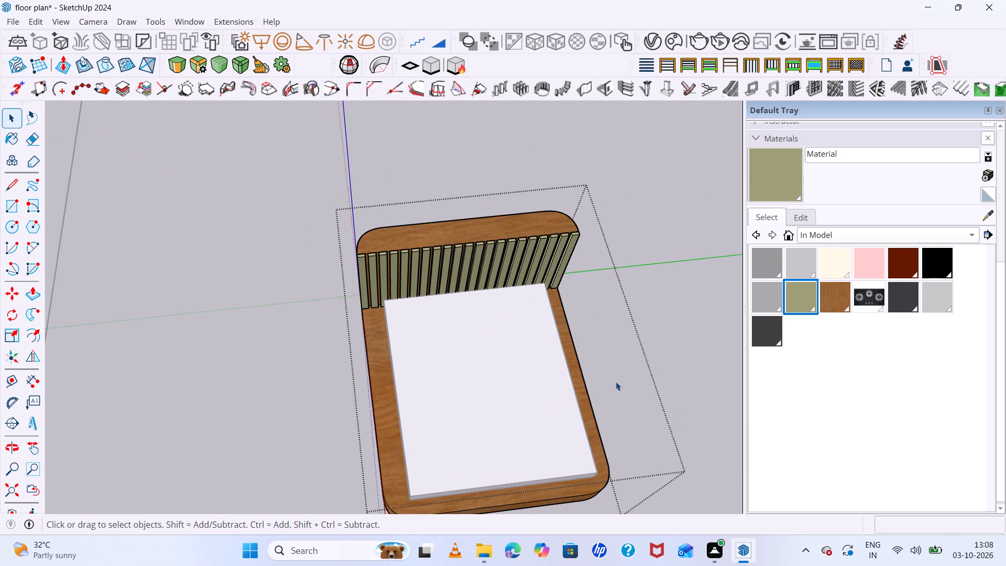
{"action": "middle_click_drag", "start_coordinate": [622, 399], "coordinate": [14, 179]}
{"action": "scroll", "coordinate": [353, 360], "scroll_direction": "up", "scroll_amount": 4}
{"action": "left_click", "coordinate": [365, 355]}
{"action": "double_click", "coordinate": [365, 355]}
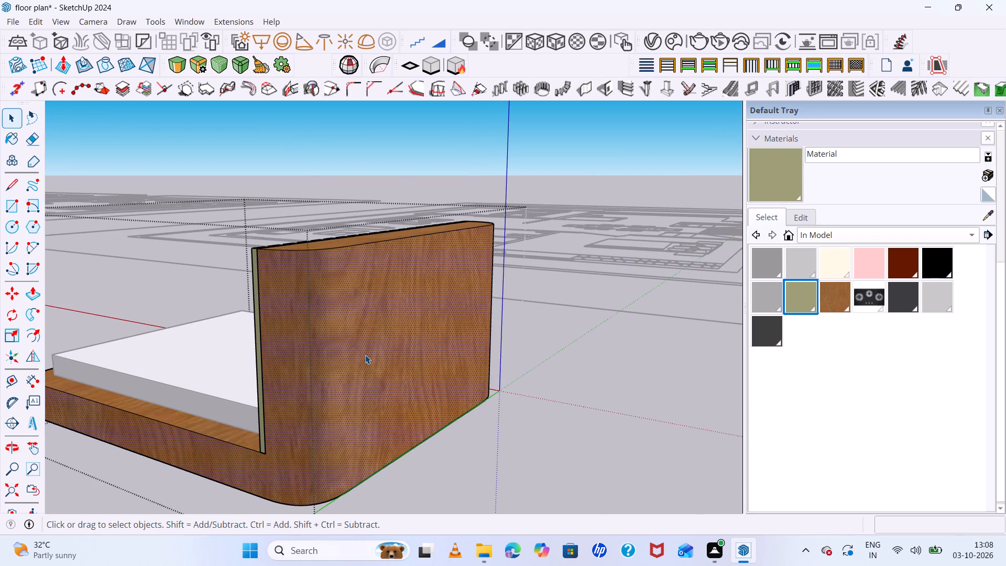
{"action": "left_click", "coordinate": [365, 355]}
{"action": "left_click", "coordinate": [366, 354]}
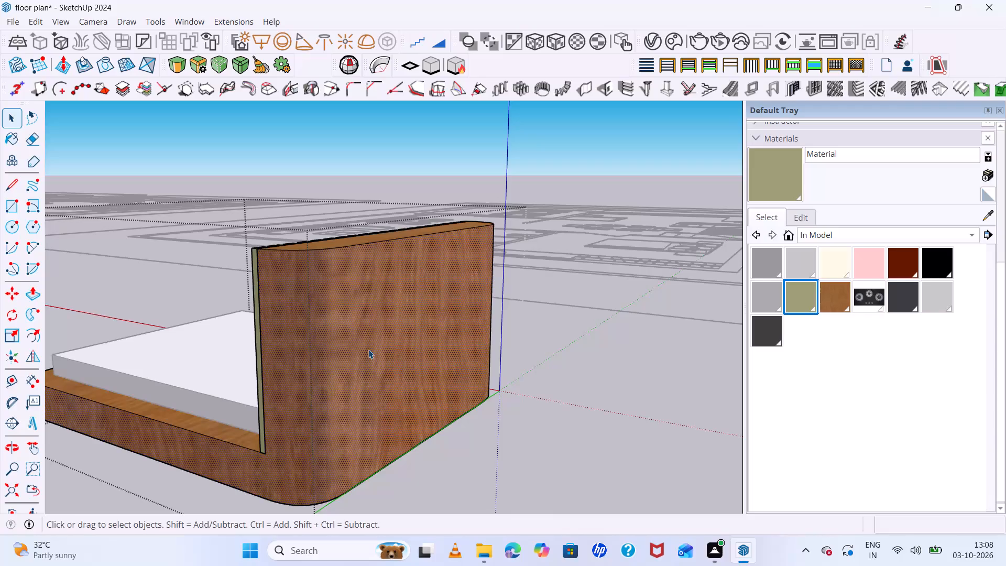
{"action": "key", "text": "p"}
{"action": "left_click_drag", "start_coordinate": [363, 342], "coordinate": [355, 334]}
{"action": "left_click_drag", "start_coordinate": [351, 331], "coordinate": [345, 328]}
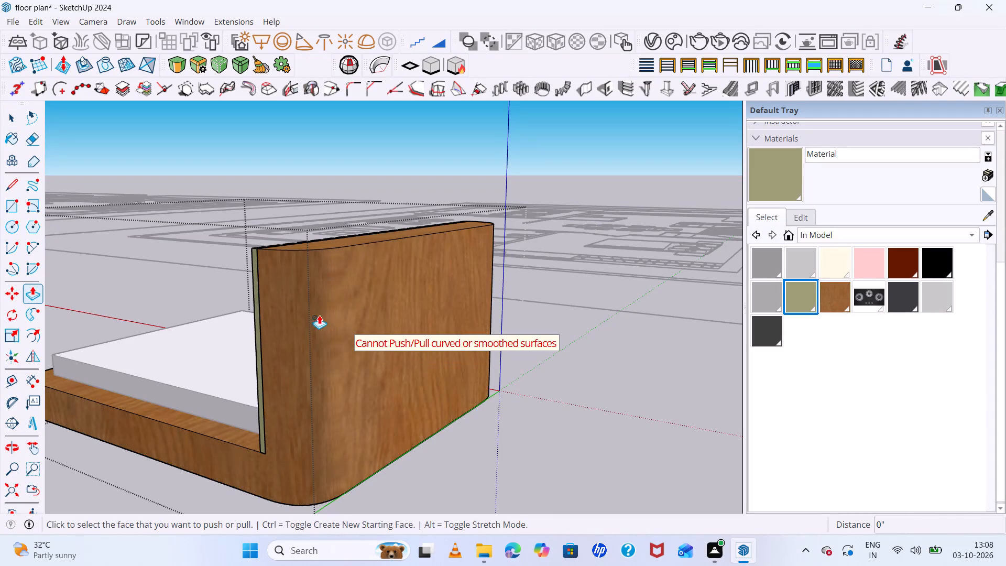
Examine the wood and olive finish of the bed from the front and side, and leave the bed group.
{"action": "scroll", "coordinate": [367, 370], "scroll_direction": "down", "scroll_amount": 5}
{"action": "scroll", "coordinate": [505, 324], "scroll_direction": "down", "scroll_amount": 4}
{"action": "middle_click_drag", "start_coordinate": [468, 355], "coordinate": [812, 373]}
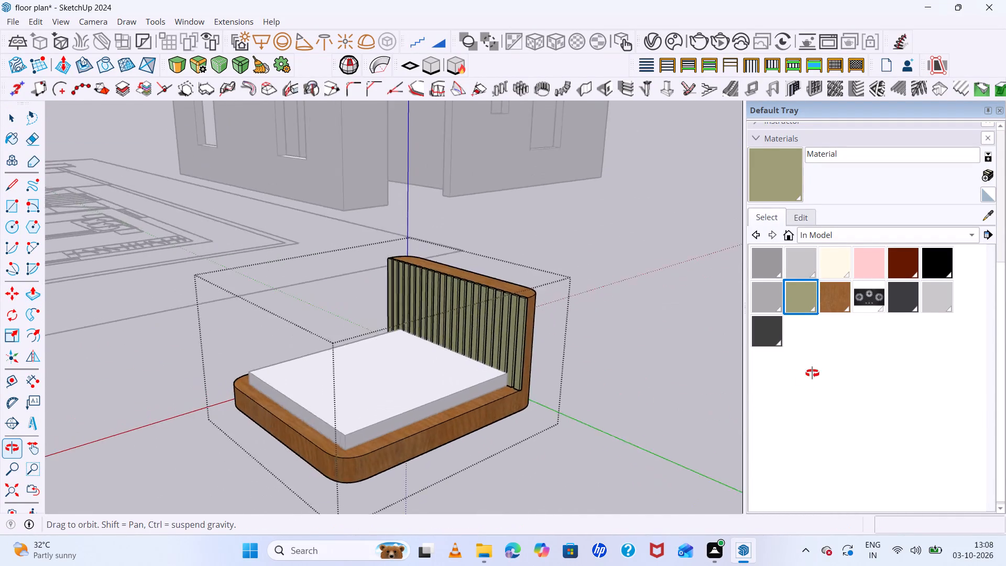
{"action": "middle_click_drag", "start_coordinate": [812, 373], "coordinate": [801, 345]}
{"action": "scroll", "coordinate": [419, 372], "scroll_direction": "down", "scroll_amount": 7}
{"action": "middle_click_drag", "start_coordinate": [483, 428], "coordinate": [466, 411]}
{"action": "scroll", "coordinate": [460, 401], "scroll_direction": "up", "scroll_amount": 1}
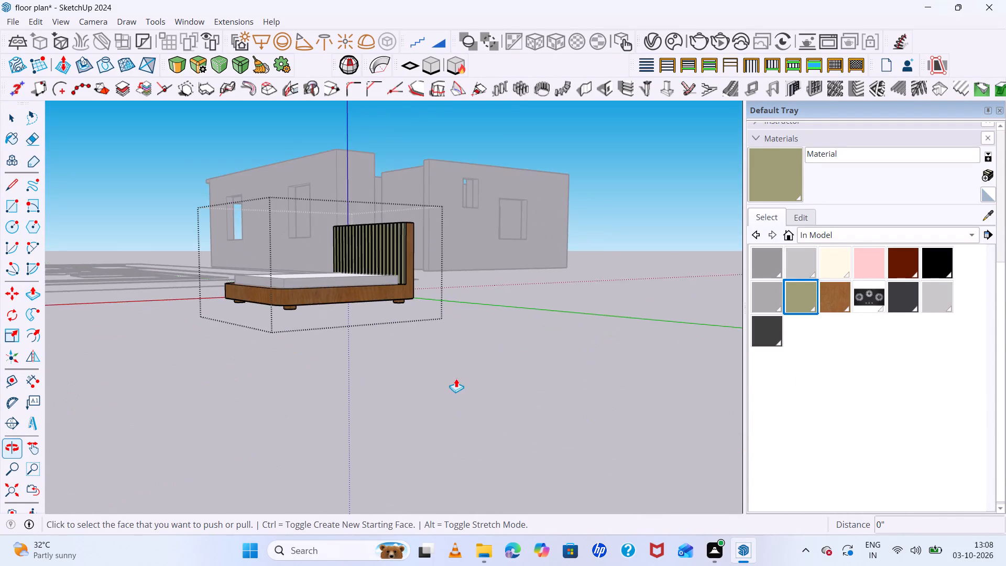
{"action": "scroll", "coordinate": [452, 363], "scroll_direction": "down", "scroll_amount": 6}
{"action": "middle_click_drag", "start_coordinate": [483, 385], "coordinate": [566, 431]}
{"action": "key", "text": "space"}
{"action": "left_click", "coordinate": [511, 255]}
Select the whole bed standing beside the floor plan and make it a group.
{"action": "scroll", "coordinate": [419, 317], "scroll_direction": "down", "scroll_amount": 5}
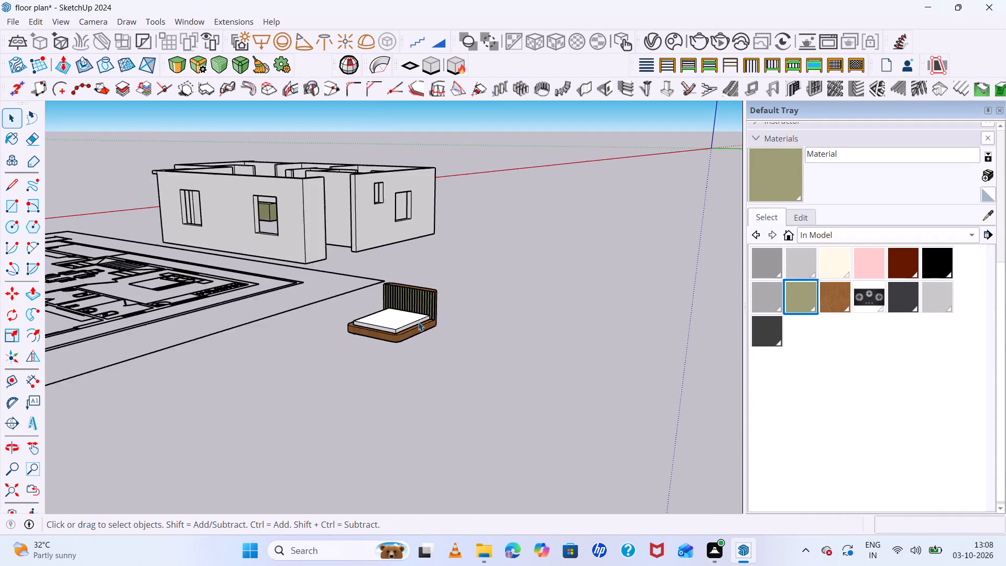
{"action": "middle_click_drag", "start_coordinate": [498, 353], "coordinate": [666, 399]}
{"action": "scroll", "coordinate": [665, 318], "scroll_direction": "up", "scroll_amount": 7}
{"action": "scroll", "coordinate": [631, 327], "scroll_direction": "down", "scroll_amount": 6}
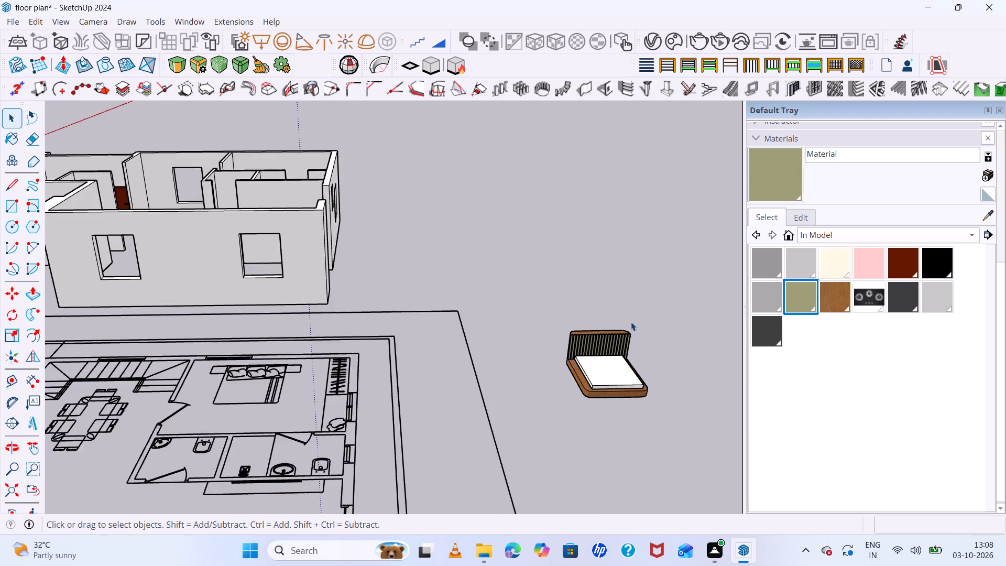
{"action": "scroll", "coordinate": [631, 322], "scroll_direction": "down", "scroll_amount": 5}
{"action": "middle_click", "coordinate": [658, 343]}
{"action": "left_click_drag", "start_coordinate": [649, 315], "coordinate": [586, 386]}
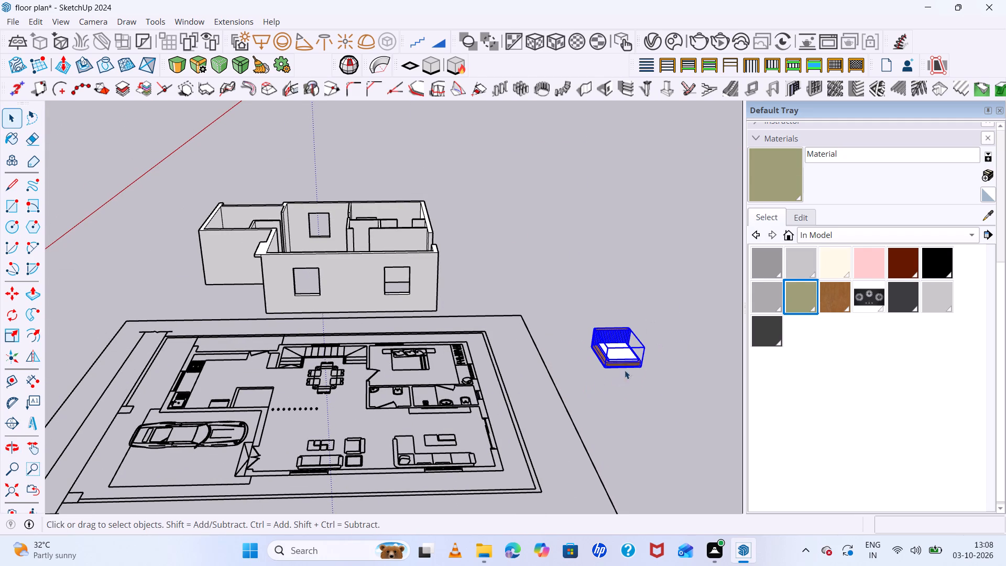
{"action": "right_click", "coordinate": [627, 352]}
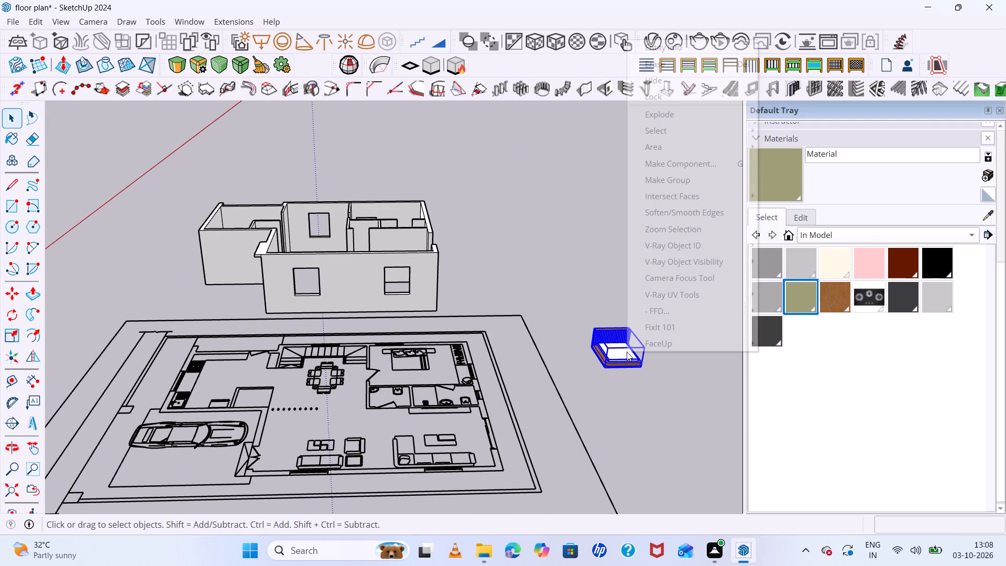
{"action": "left_click", "coordinate": [664, 173]}
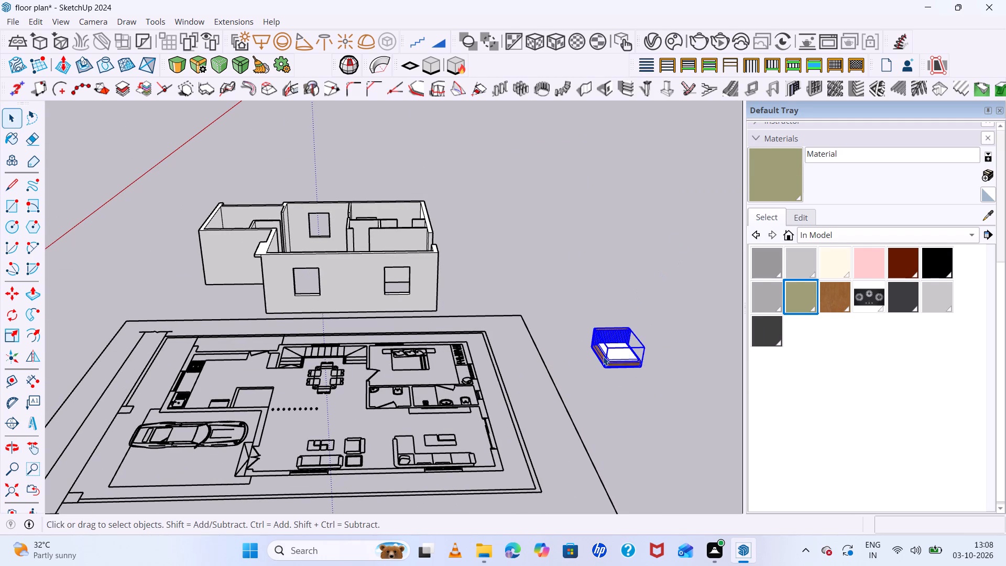
Examine the house walls and rooms from several sides and above to locate the bedroom for the bed.
{"action": "scroll", "coordinate": [604, 356], "scroll_direction": "up", "scroll_amount": 6}
{"action": "middle_click_drag", "start_coordinate": [614, 364], "coordinate": [614, 431]}
{"action": "scroll", "coordinate": [617, 427], "scroll_direction": "up", "scroll_amount": 6}
{"action": "scroll", "coordinate": [556, 321], "scroll_direction": "down", "scroll_amount": 14}
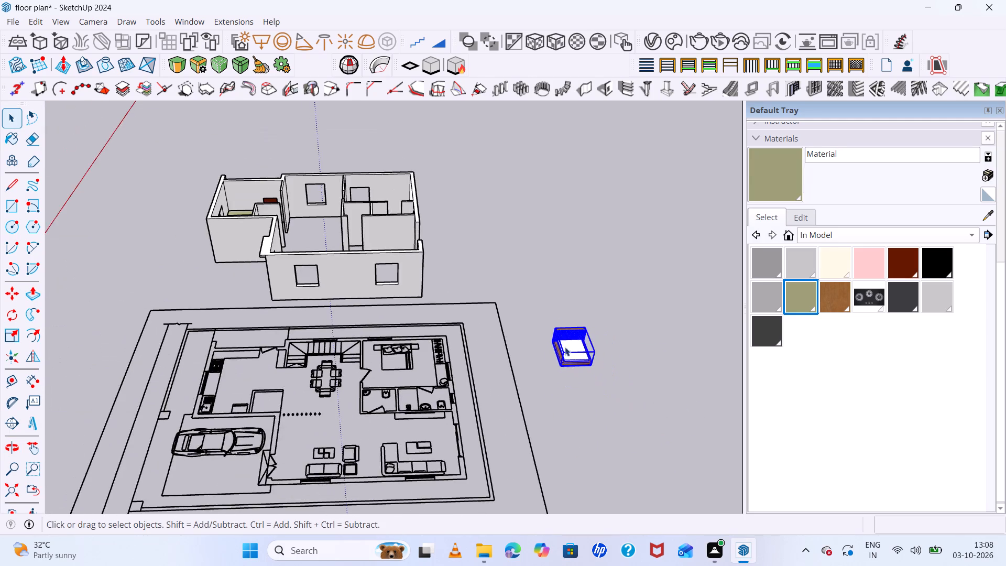
{"action": "middle_click_drag", "start_coordinate": [583, 389], "coordinate": [600, 444]}
{"action": "scroll", "coordinate": [609, 360], "scroll_direction": "up", "scroll_amount": 6}
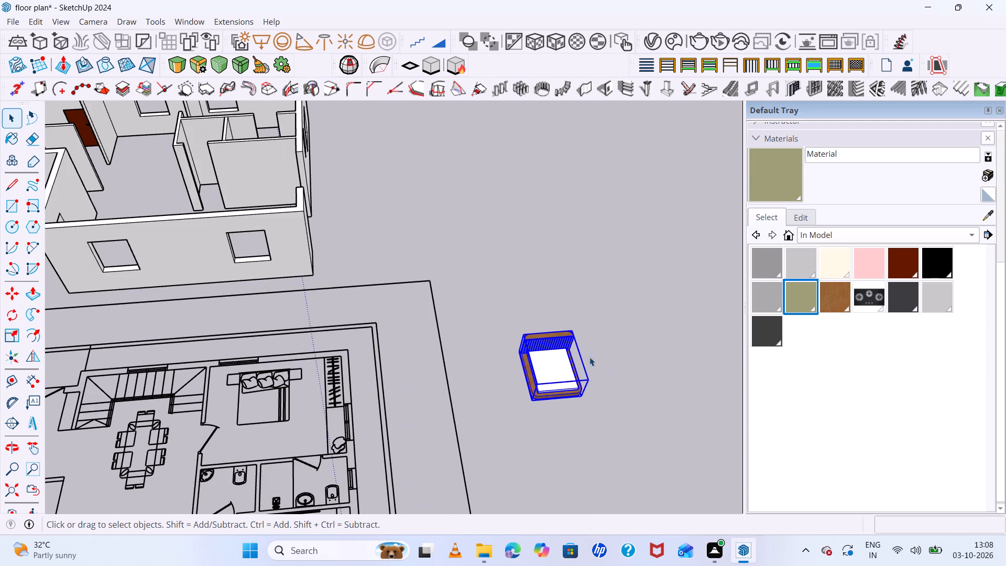
{"action": "scroll", "coordinate": [494, 342], "scroll_direction": "down", "scroll_amount": 6}
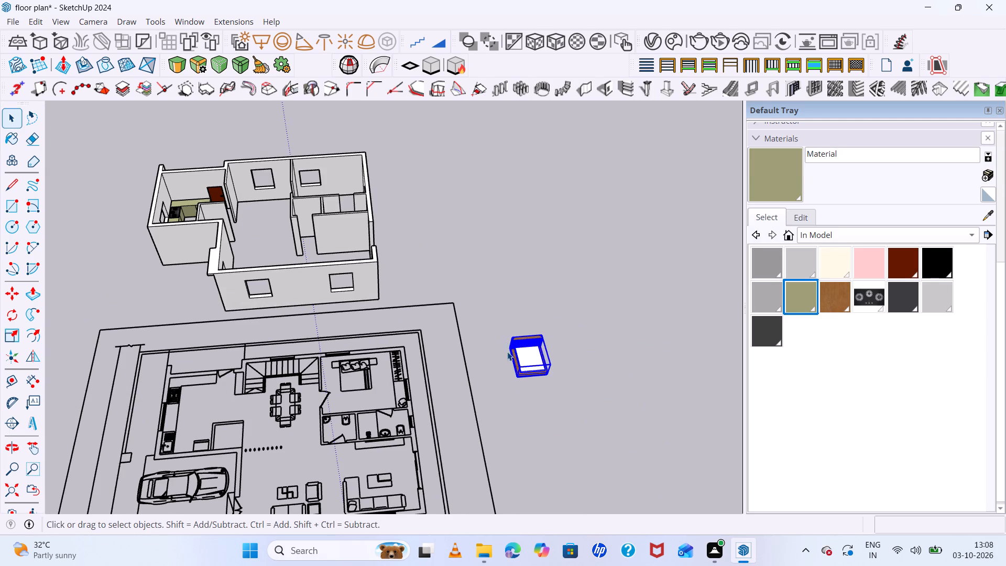
{"action": "middle_click_drag", "start_coordinate": [508, 356], "coordinate": [247, 286]}
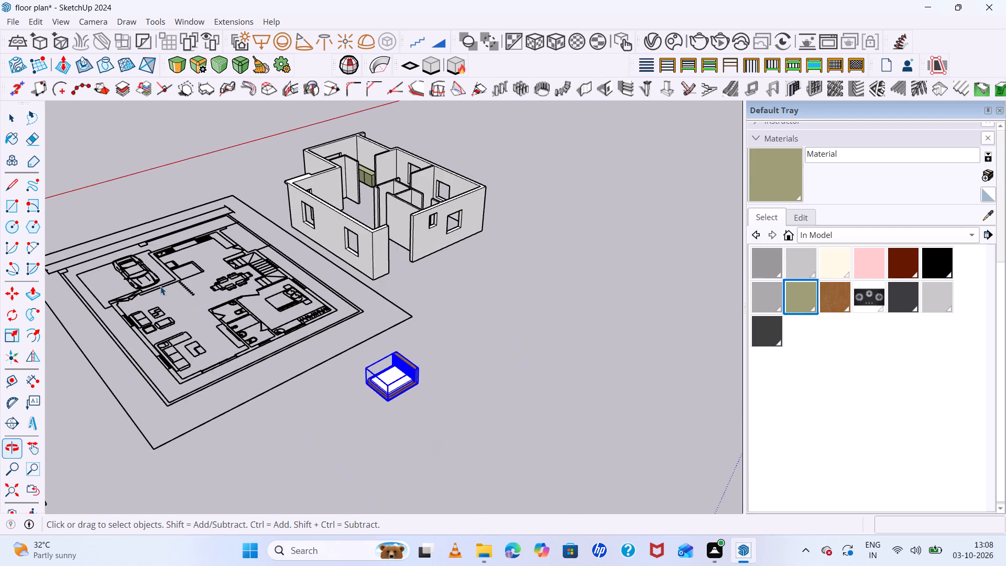
{"action": "scroll", "coordinate": [428, 340], "scroll_direction": "up", "scroll_amount": 5}
{"action": "scroll", "coordinate": [395, 215], "scroll_direction": "down", "scroll_amount": 14}
{"action": "scroll", "coordinate": [335, 83], "scroll_direction": "up", "scroll_amount": 6}
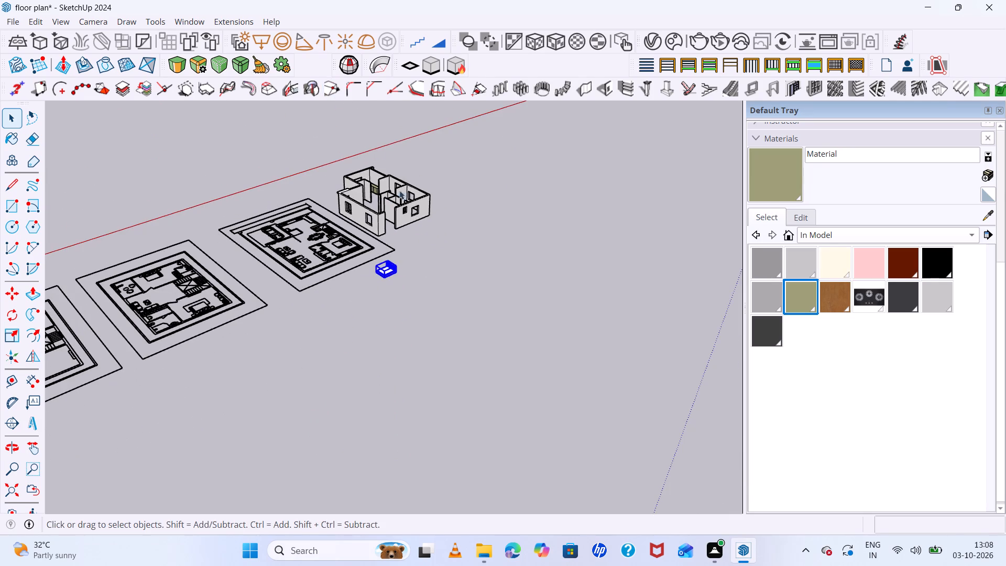
{"action": "scroll", "coordinate": [418, 233], "scroll_direction": "up", "scroll_amount": 12}
{"action": "middle_click_drag", "start_coordinate": [370, 220], "coordinate": [586, 324]}
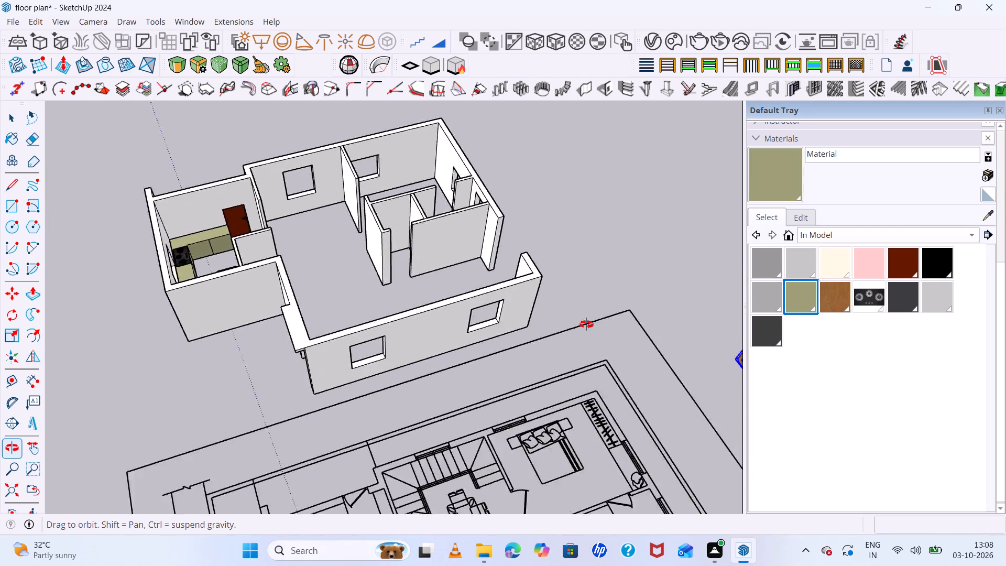
{"action": "middle_click_drag", "start_coordinate": [586, 324], "coordinate": [0, 285]}
{"action": "scroll", "coordinate": [195, 255], "scroll_direction": "down", "scroll_amount": 1}
{"action": "middle_click_drag", "start_coordinate": [516, 233], "coordinate": [319, 99]}
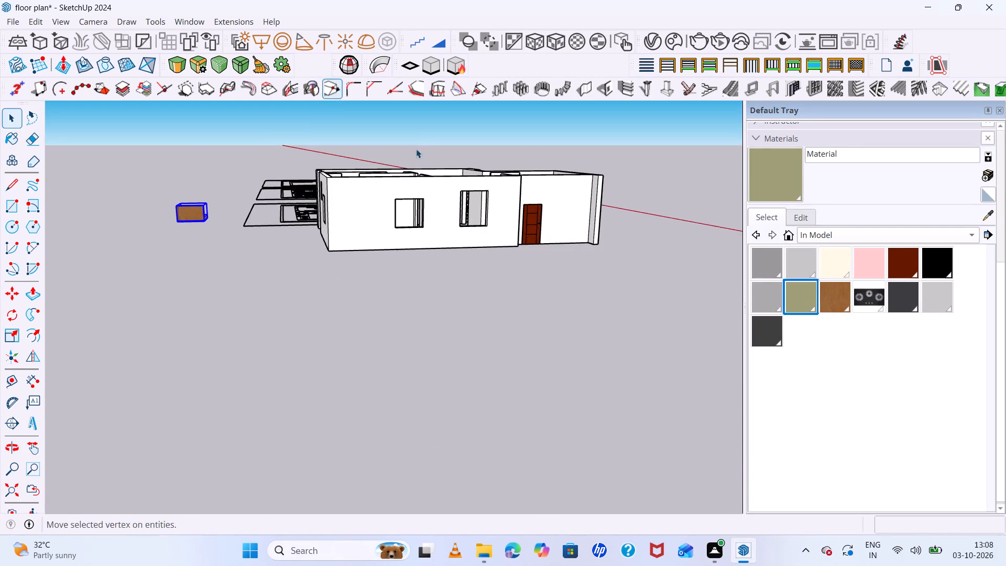
{"action": "scroll", "coordinate": [544, 226], "scroll_direction": "up", "scroll_amount": 12}
{"action": "middle_click_drag", "start_coordinate": [570, 244], "coordinate": [378, 290]}
{"action": "middle_click_drag", "start_coordinate": [378, 290], "coordinate": [349, 320]}
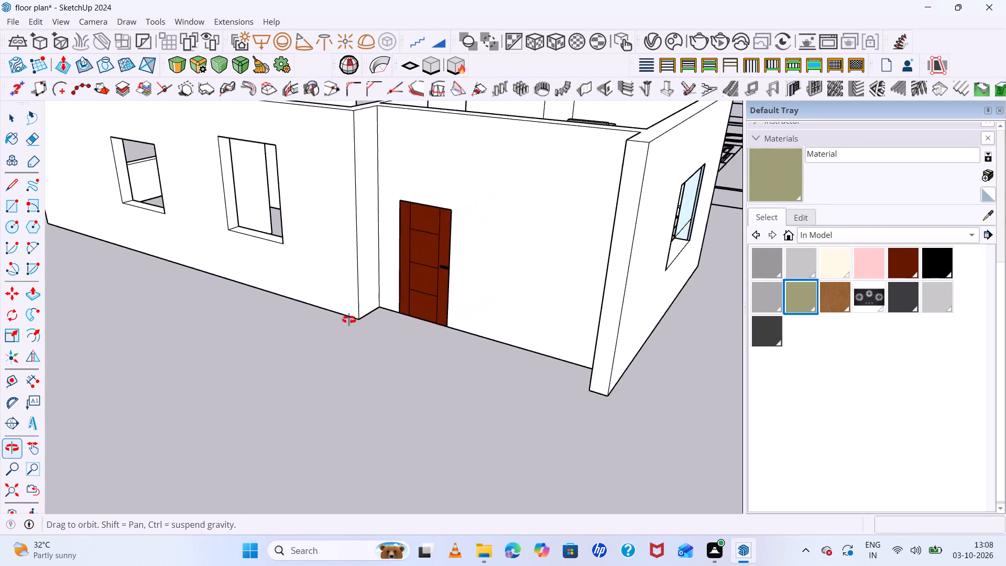
{"action": "middle_click_drag", "start_coordinate": [349, 320], "coordinate": [869, 428]}
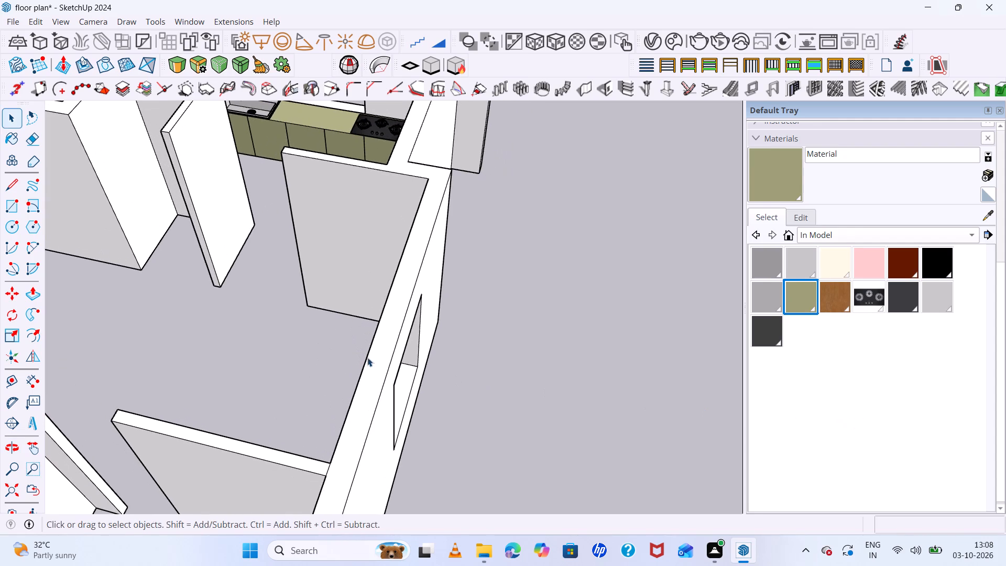
{"action": "middle_click_drag", "start_coordinate": [376, 348], "coordinate": [685, 257]}
{"action": "middle_click", "coordinate": [684, 257]}
{"action": "scroll", "coordinate": [540, 262], "scroll_direction": "down", "scroll_amount": 12}
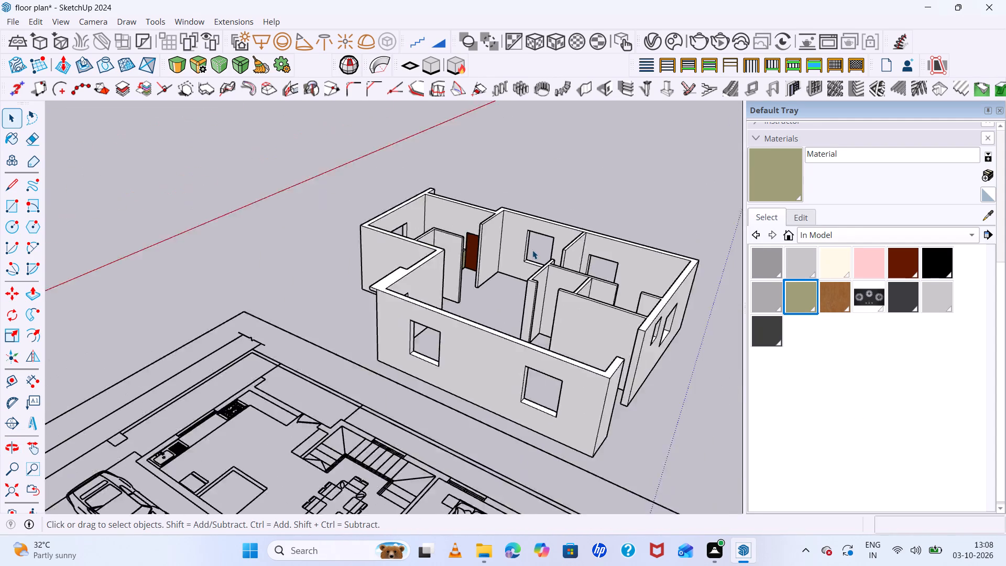
Move the bed group by the top of its headboard into the bedroom, with the headboard toward the window wall.
{"action": "scroll", "coordinate": [532, 250], "scroll_direction": "down", "scroll_amount": 1}
{"action": "scroll", "coordinate": [492, 289], "scroll_direction": "down", "scroll_amount": 5}
{"action": "middle_click_drag", "start_coordinate": [538, 414], "coordinate": [559, 454]}
{"action": "scroll", "coordinate": [655, 418], "scroll_direction": "up", "scroll_amount": 5}
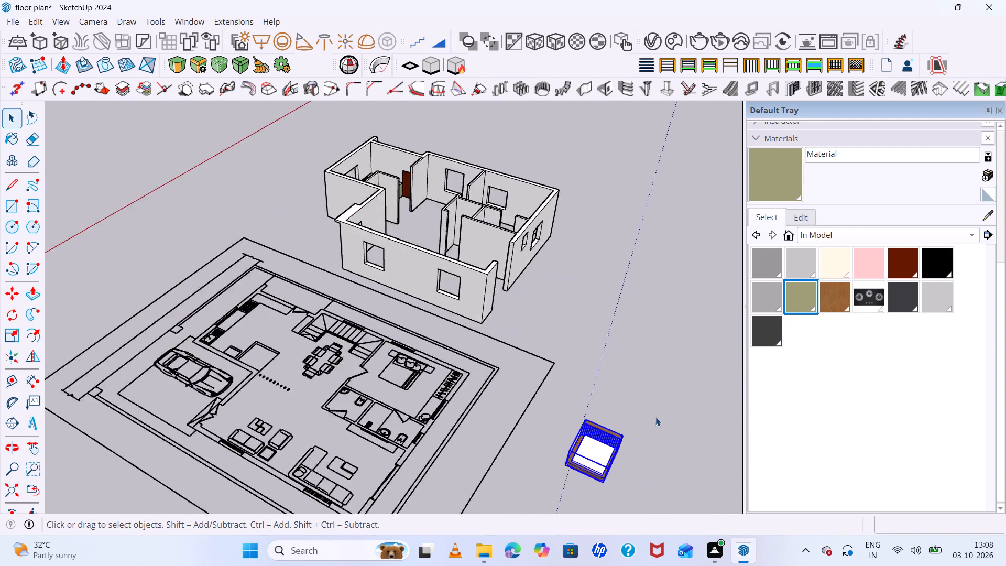
{"action": "scroll", "coordinate": [655, 417], "scroll_direction": "up", "scroll_amount": 2}
{"action": "scroll", "coordinate": [599, 439], "scroll_direction": "up", "scroll_amount": 5}
{"action": "key", "text": "l"}
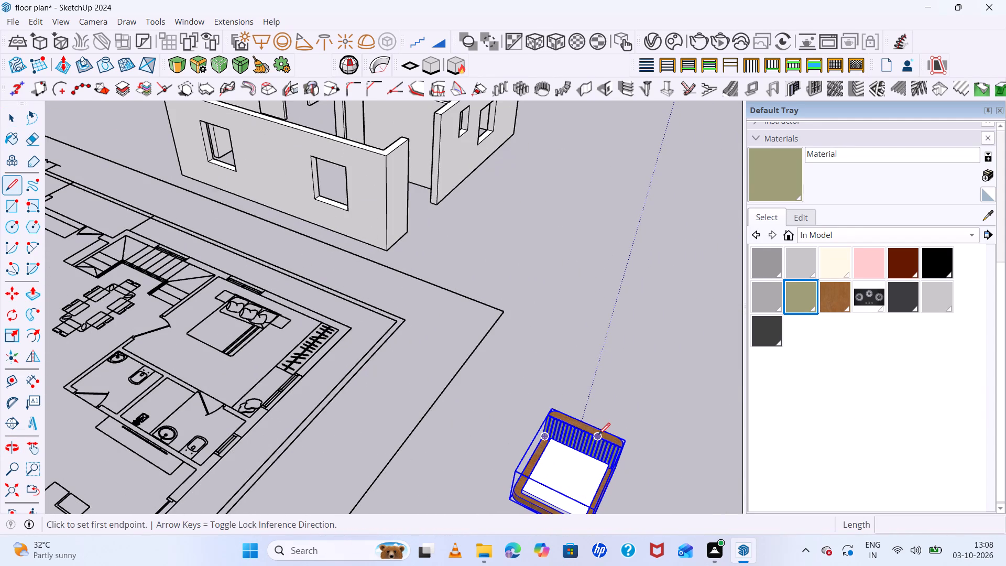
{"action": "key", "text": "m"}
{"action": "scroll", "coordinate": [602, 424], "scroll_direction": "up", "scroll_amount": 5}
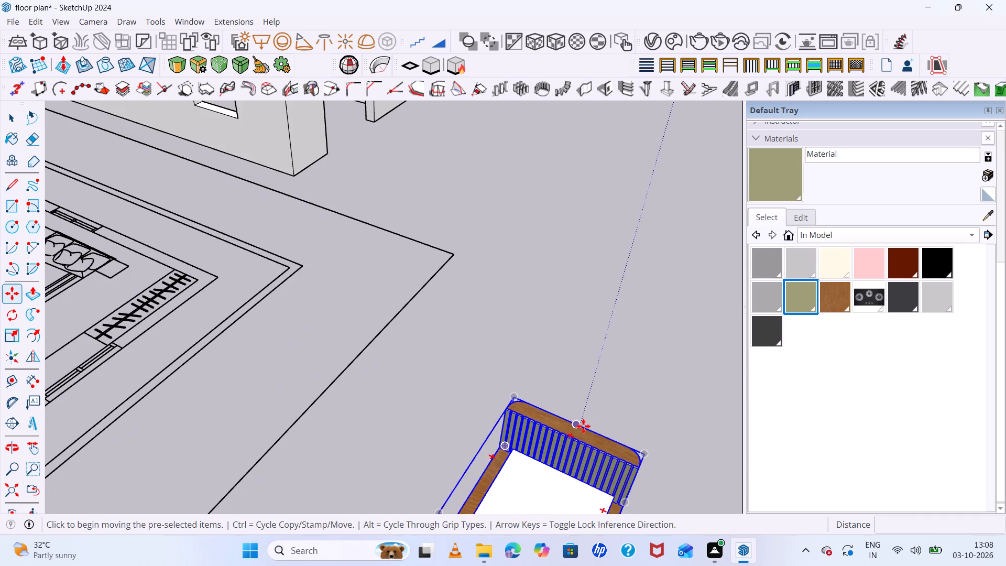
{"action": "left_click", "coordinate": [583, 426]}
{"action": "scroll", "coordinate": [511, 273], "scroll_direction": "down", "scroll_amount": 20}
{"action": "scroll", "coordinate": [511, 273], "scroll_direction": "down", "scroll_amount": 1}
{"action": "scroll", "coordinate": [486, 155], "scroll_direction": "up", "scroll_amount": 6}
{"action": "scroll", "coordinate": [452, 199], "scroll_direction": "up", "scroll_amount": 6}
{"action": "scroll", "coordinate": [473, 243], "scroll_direction": "up", "scroll_amount": 11}
{"action": "middle_click_drag", "start_coordinate": [520, 290], "coordinate": [530, 315]}
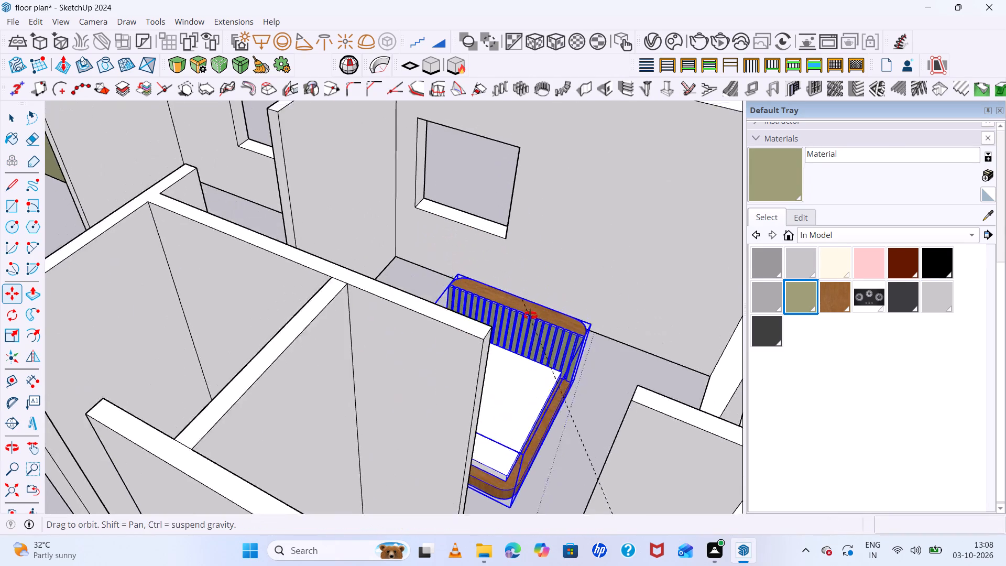
{"action": "middle_click_drag", "start_coordinate": [530, 315], "coordinate": [531, 355]}
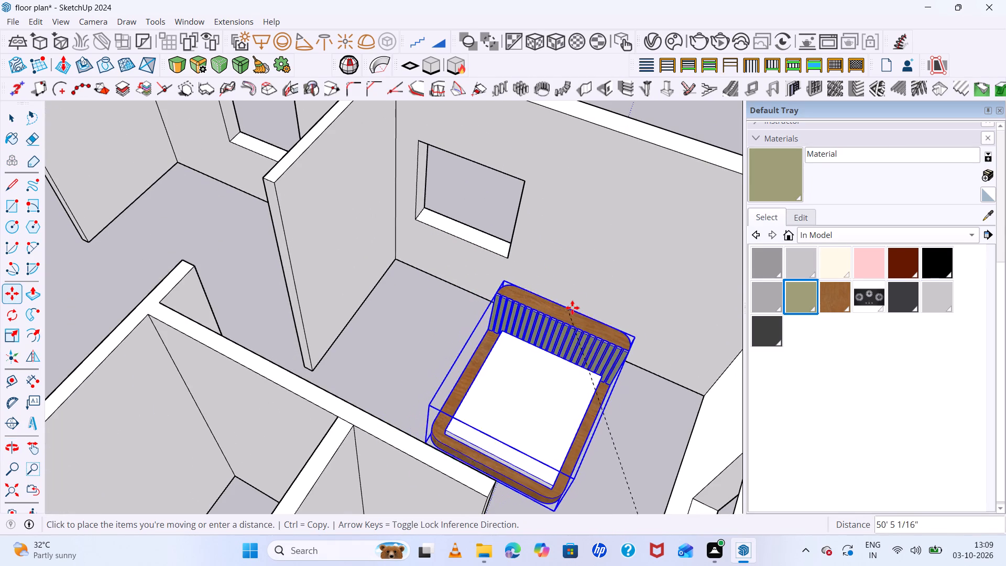
{"action": "left_click", "coordinate": [600, 281]}
Move the bed by the headboard's upper back corner about 3' 10" onto the base edge of the bedroom's window wall.
{"action": "scroll", "coordinate": [476, 312], "scroll_direction": "down", "scroll_amount": 7}
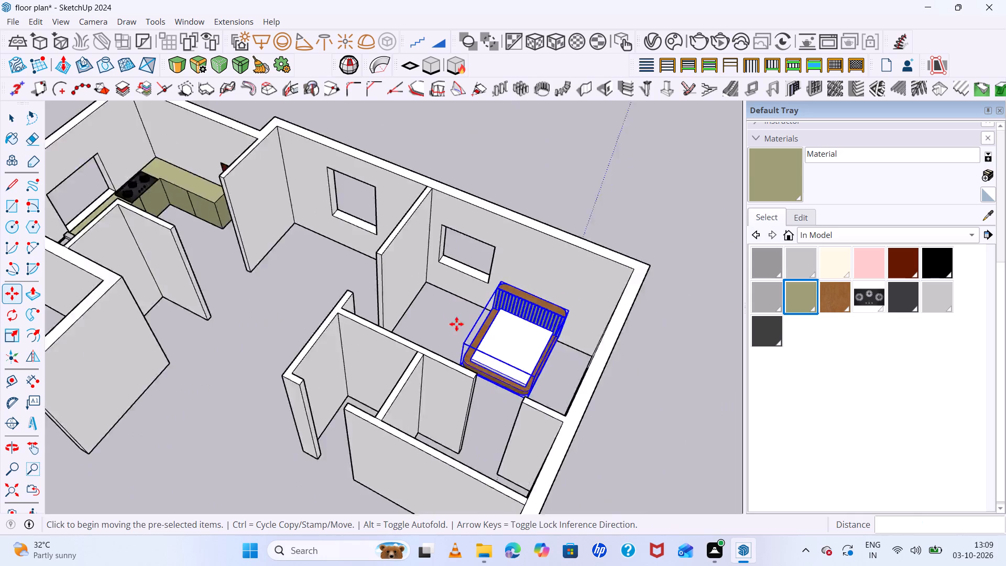
{"action": "scroll", "coordinate": [456, 324], "scroll_direction": "down", "scroll_amount": 2}
{"action": "middle_click_drag", "start_coordinate": [485, 352], "coordinate": [747, 437]}
{"action": "scroll", "coordinate": [559, 265], "scroll_direction": "up", "scroll_amount": 18}
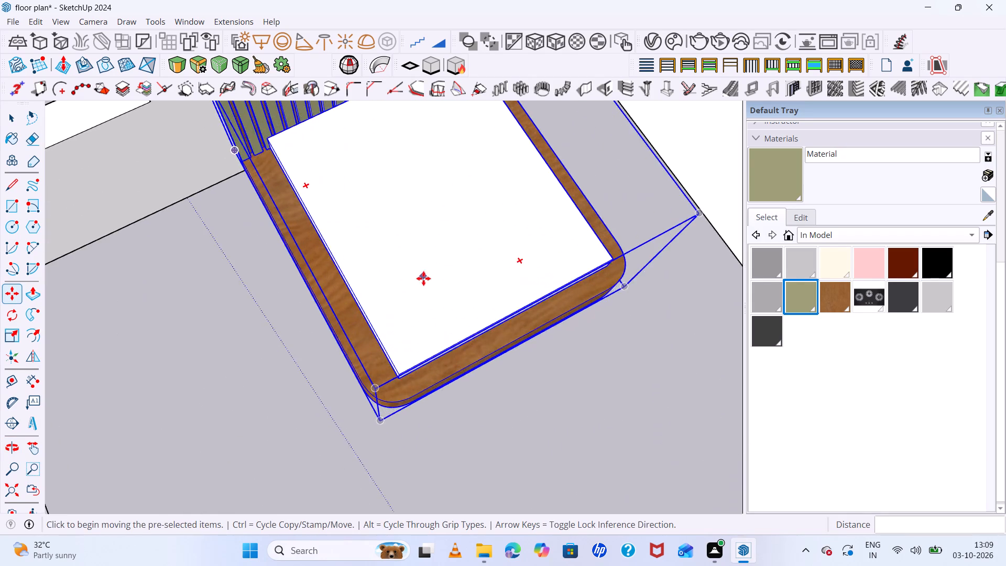
{"action": "middle_click_drag", "start_coordinate": [439, 329], "coordinate": [413, 294]}
{"action": "middle_click", "coordinate": [413, 296]}
{"action": "scroll", "coordinate": [413, 305], "scroll_direction": "up", "scroll_amount": 1}
{"action": "scroll", "coordinate": [414, 299], "scroll_direction": "down", "scroll_amount": 3}
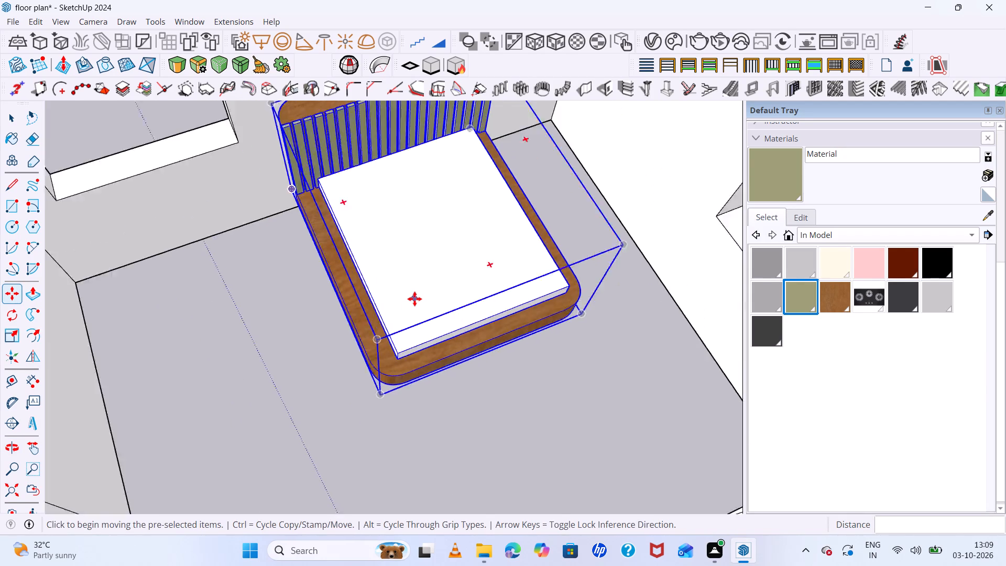
{"action": "scroll", "coordinate": [414, 299], "scroll_direction": "down", "scroll_amount": 10}
{"action": "middle_click_drag", "start_coordinate": [499, 269], "coordinate": [320, 249]}
{"action": "scroll", "coordinate": [519, 252], "scroll_direction": "up", "scroll_amount": 5}
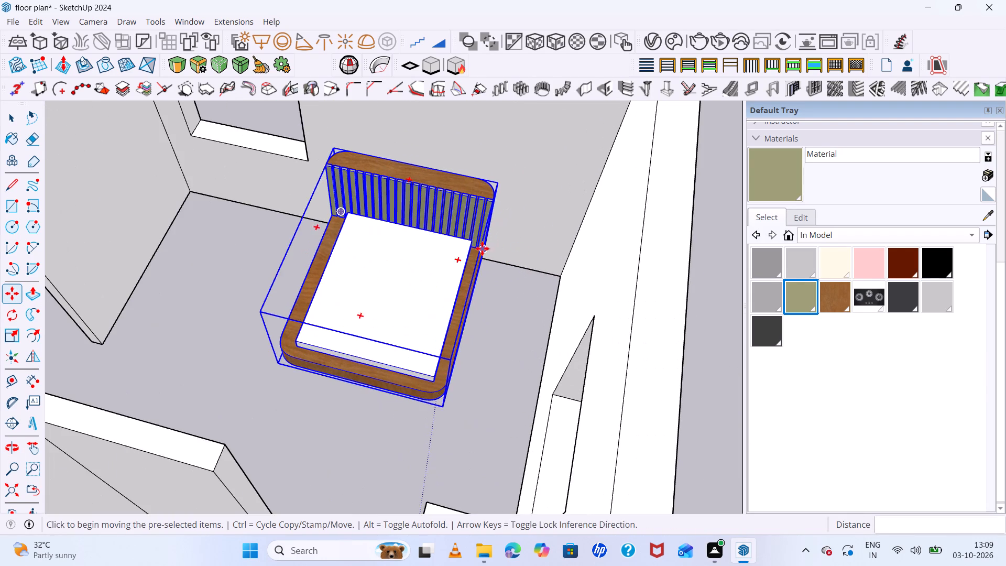
{"action": "middle_click_drag", "start_coordinate": [557, 251], "coordinate": [397, 252]}
{"action": "scroll", "coordinate": [498, 234], "scroll_direction": "up", "scroll_amount": 6}
{"action": "middle_click_drag", "start_coordinate": [493, 244], "coordinate": [494, 252]}
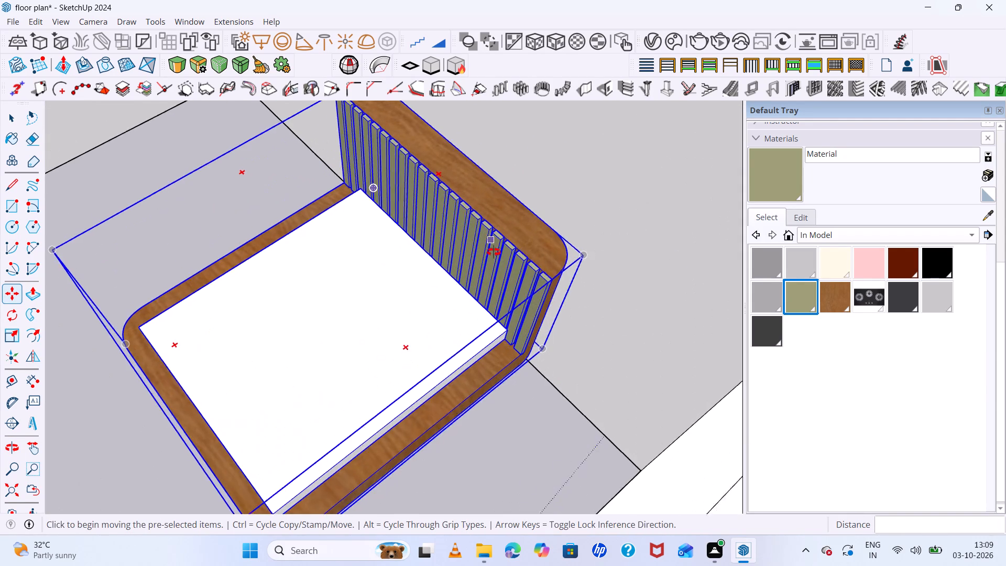
{"action": "middle_click_drag", "start_coordinate": [494, 252], "coordinate": [495, 258]}
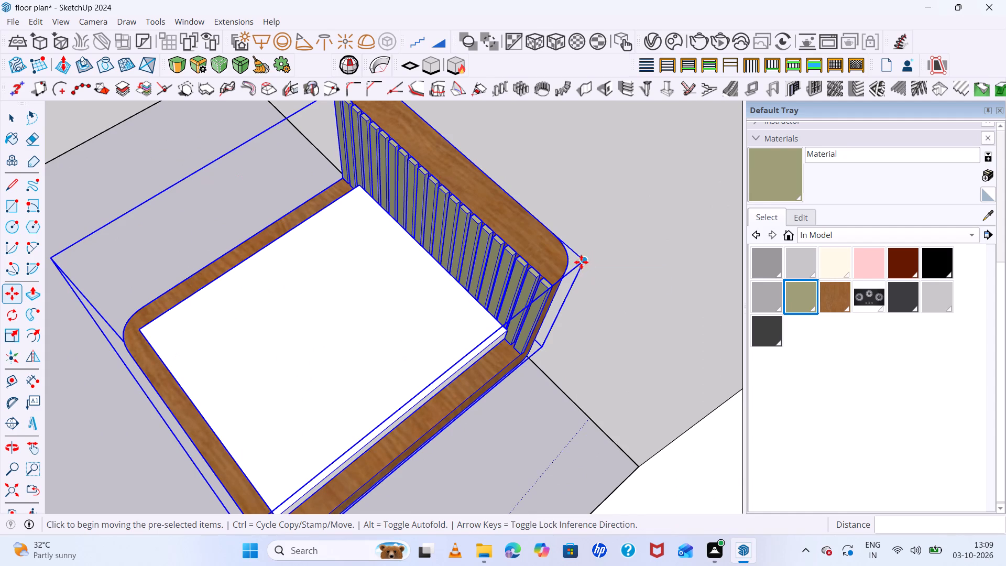
{"action": "left_click", "coordinate": [581, 262]}
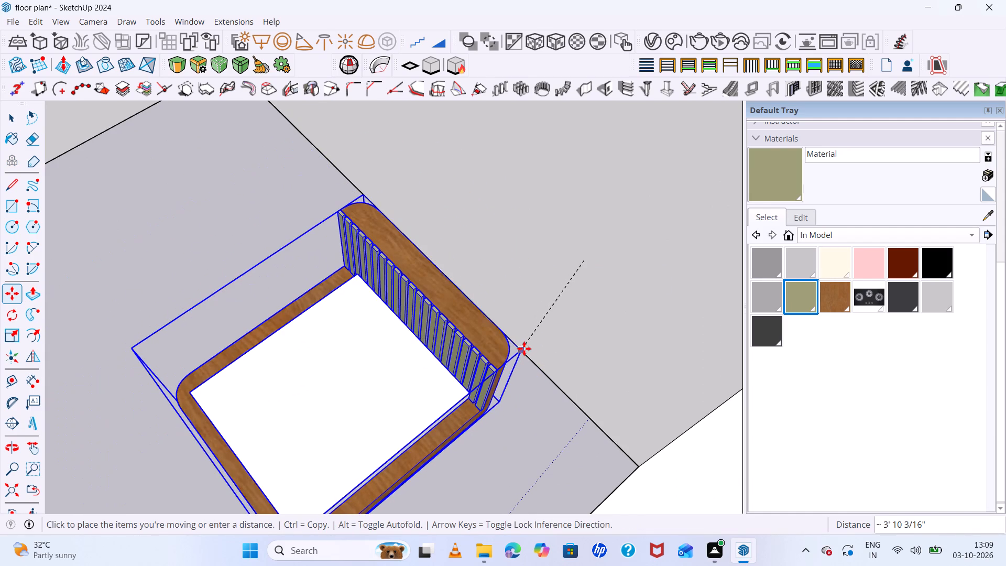
{"action": "left_click", "coordinate": [524, 349]}
Raise the bed straight up along the blue axis from that wall base edge.
{"action": "left_click", "coordinate": [522, 351]}
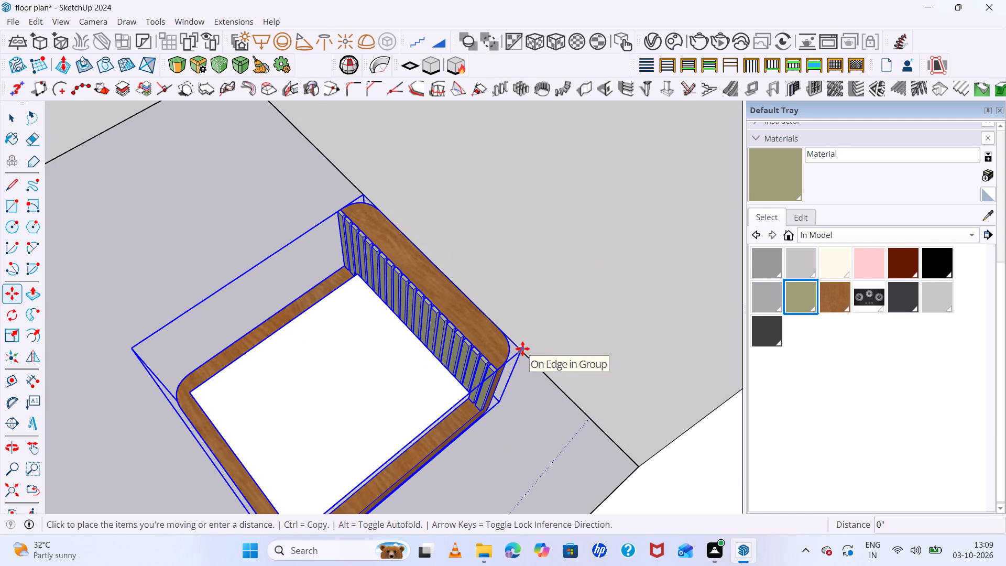
{"action": "key", "text": "Up"}
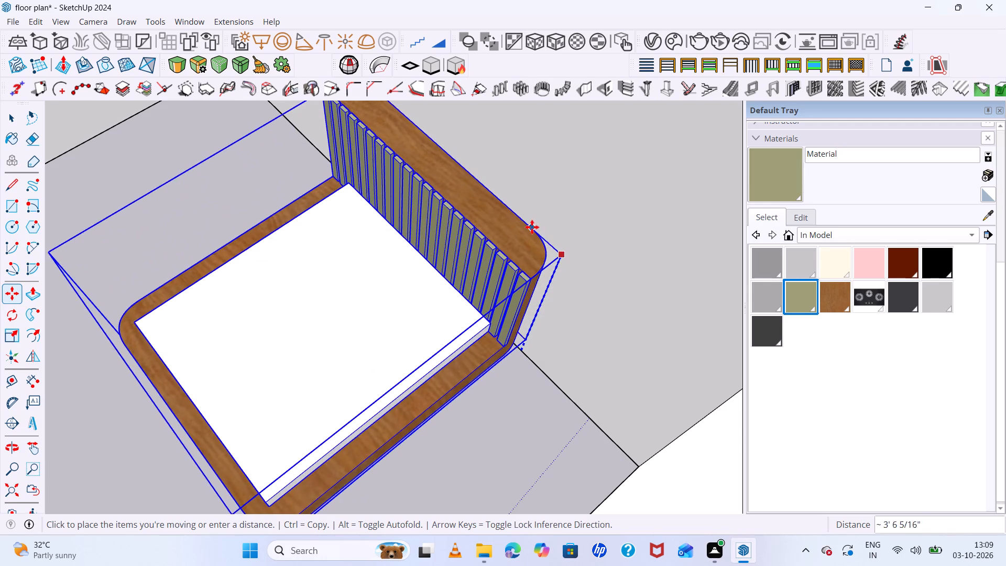
{"action": "left_click", "coordinate": [534, 215]}
Examine the bed's underside and legs from below the house to check its height against the bottom of the walls.
{"action": "scroll", "coordinate": [415, 262], "scroll_direction": "down", "scroll_amount": 13}
{"action": "middle_click_drag", "start_coordinate": [508, 289], "coordinate": [216, 0]}
{"action": "middle_click_drag", "start_coordinate": [465, 351], "coordinate": [484, 181]}
{"action": "middle_click", "coordinate": [484, 181]}
{"action": "scroll", "coordinate": [484, 185], "scroll_direction": "up", "scroll_amount": 4}
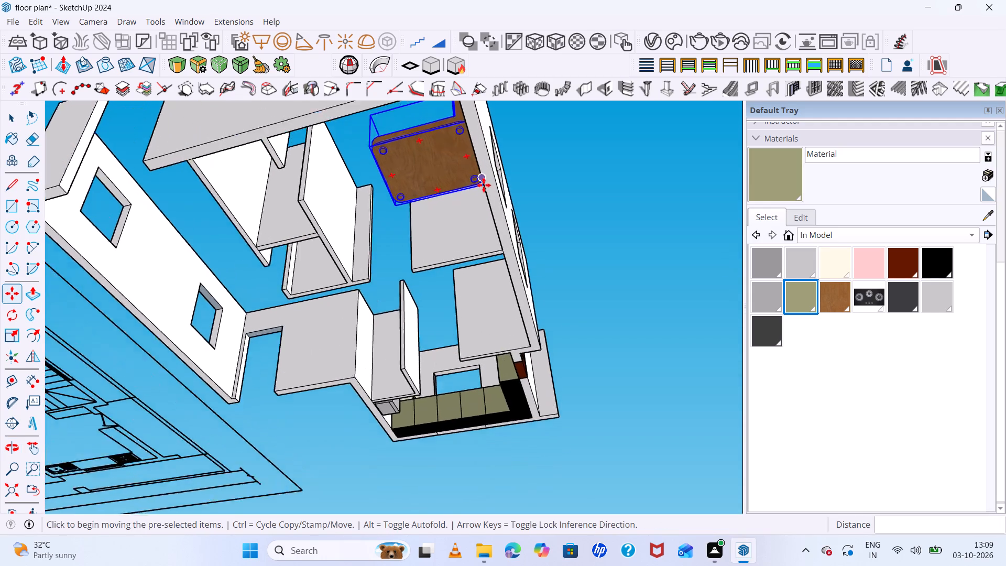
{"action": "scroll", "coordinate": [484, 185], "scroll_direction": "up", "scroll_amount": 10}
{"action": "scroll", "coordinate": [510, 153], "scroll_direction": "down", "scroll_amount": 6}
{"action": "middle_click_drag", "start_coordinate": [511, 186], "coordinate": [512, 275]}
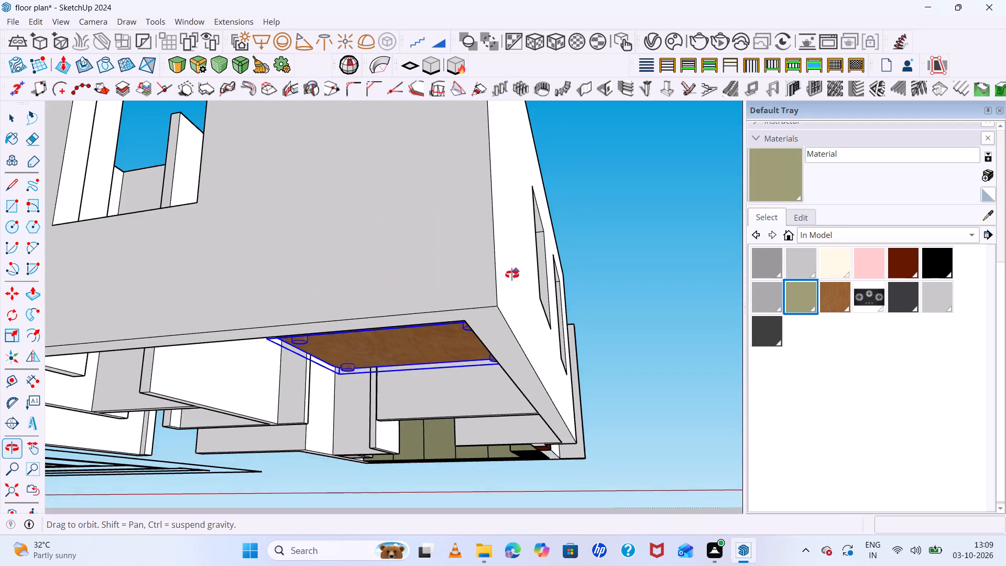
{"action": "middle_click_drag", "start_coordinate": [512, 275], "coordinate": [511, 255]}
{"action": "key", "text": "space"}
{"action": "left_click", "coordinate": [602, 280]}
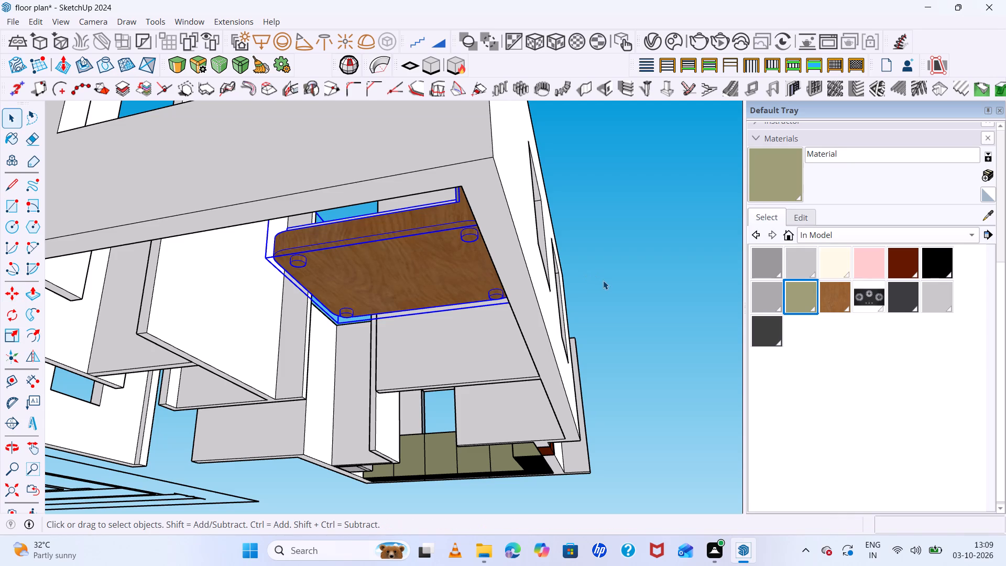
Move the bed by its lower corner at the headboard end about 1' straight up along the blue axis.
{"action": "scroll", "coordinate": [477, 201], "scroll_direction": "up", "scroll_amount": 6}
{"action": "left_click", "coordinate": [473, 234]}
{"action": "left_click", "coordinate": [457, 240]}
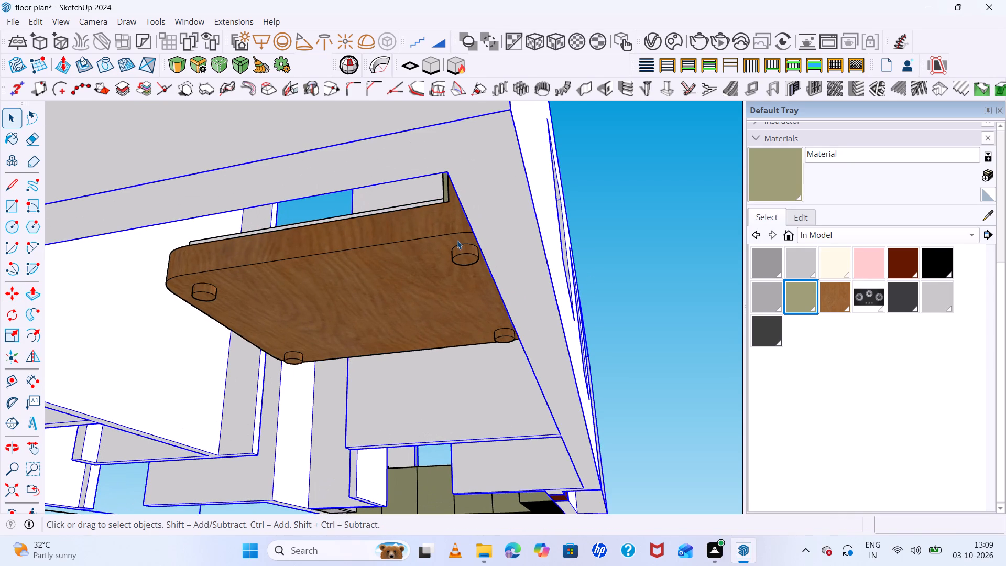
{"action": "key", "text": "Up"}
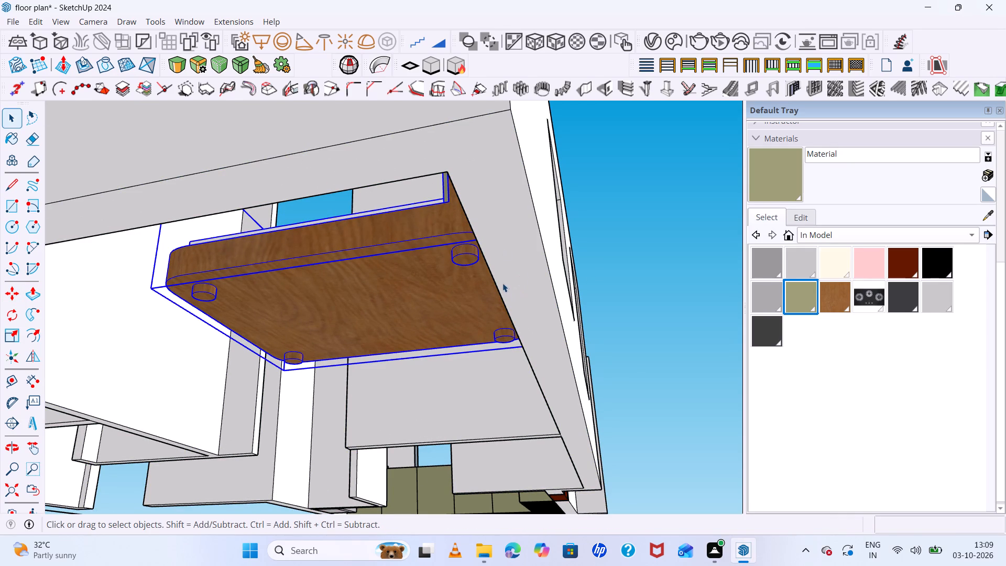
{"action": "scroll", "coordinate": [472, 243], "scroll_direction": "up", "scroll_amount": 6}
{"action": "key", "text": "m"}
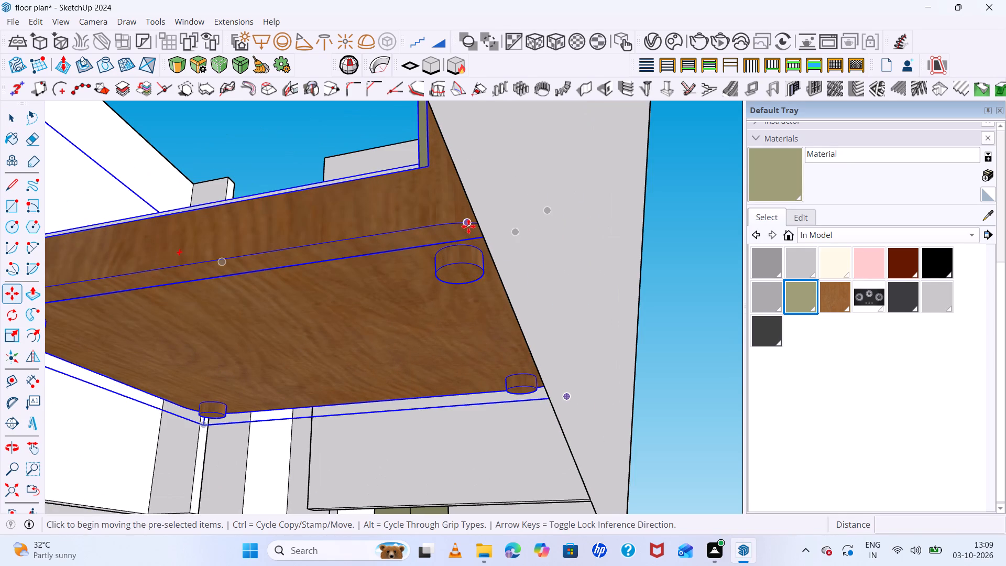
{"action": "left_click", "coordinate": [473, 226]}
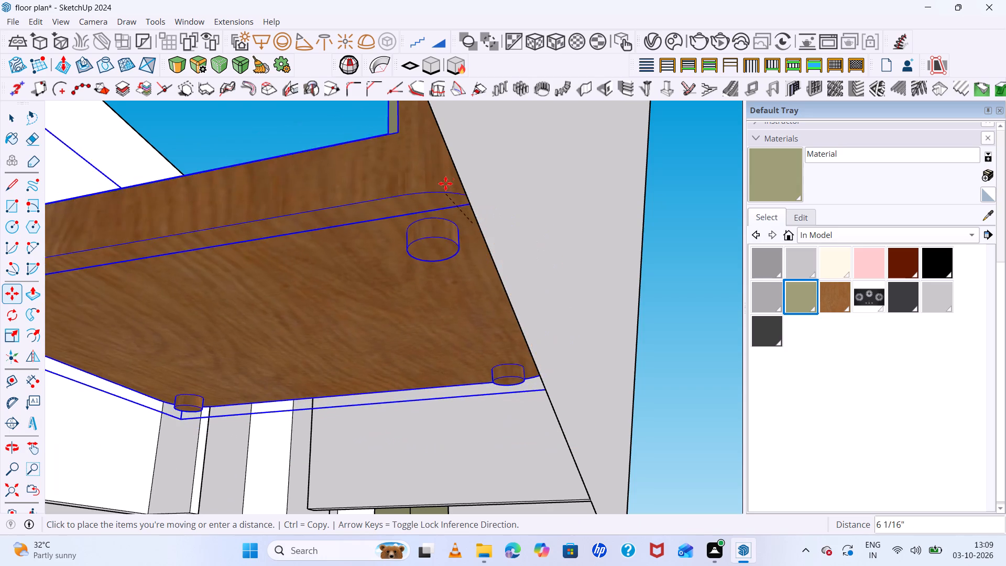
{"action": "key", "text": "Up"}
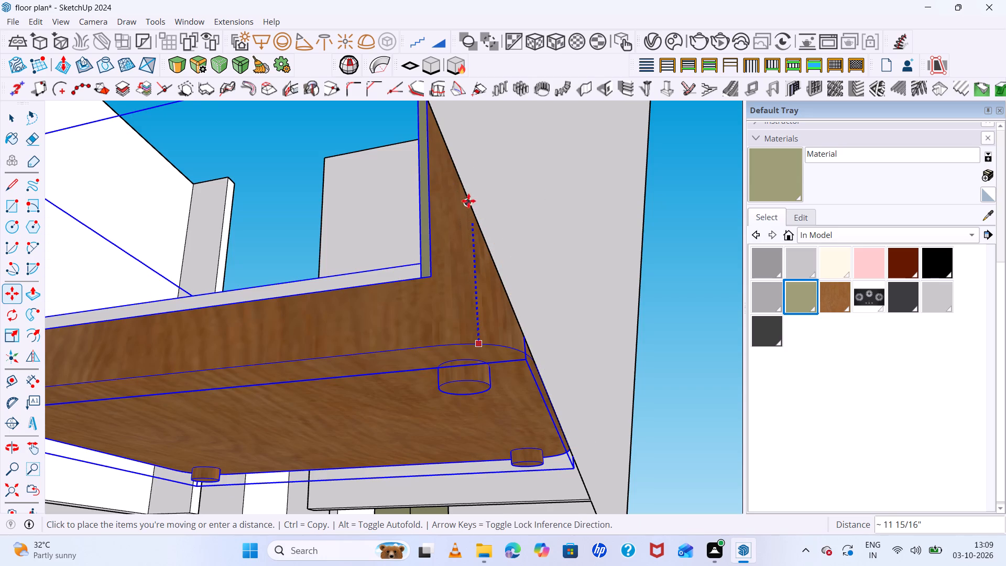
{"action": "scroll", "coordinate": [446, 247], "scroll_direction": "down", "scroll_amount": 6}
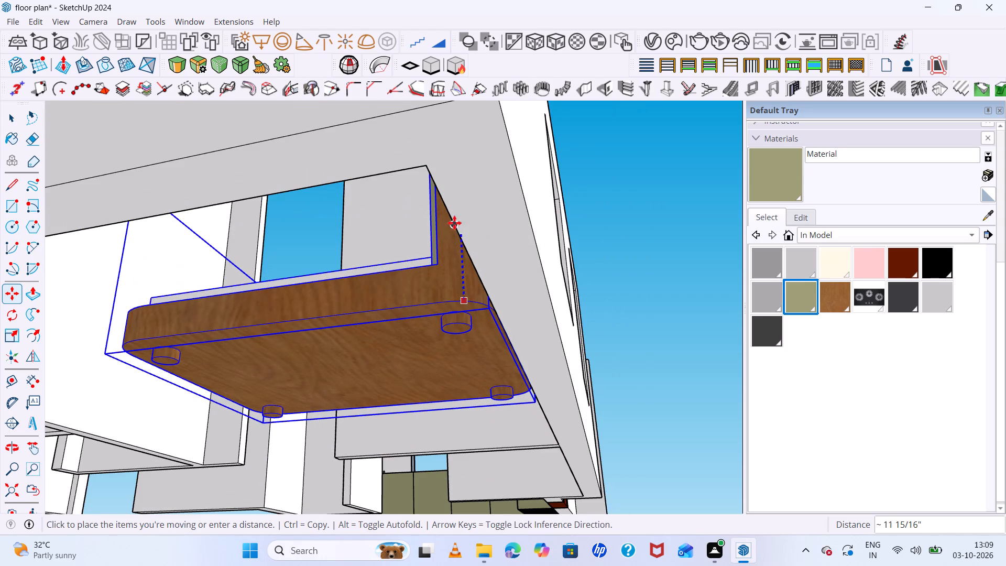
{"action": "middle_click_drag", "start_coordinate": [461, 243], "coordinate": [472, 269]}
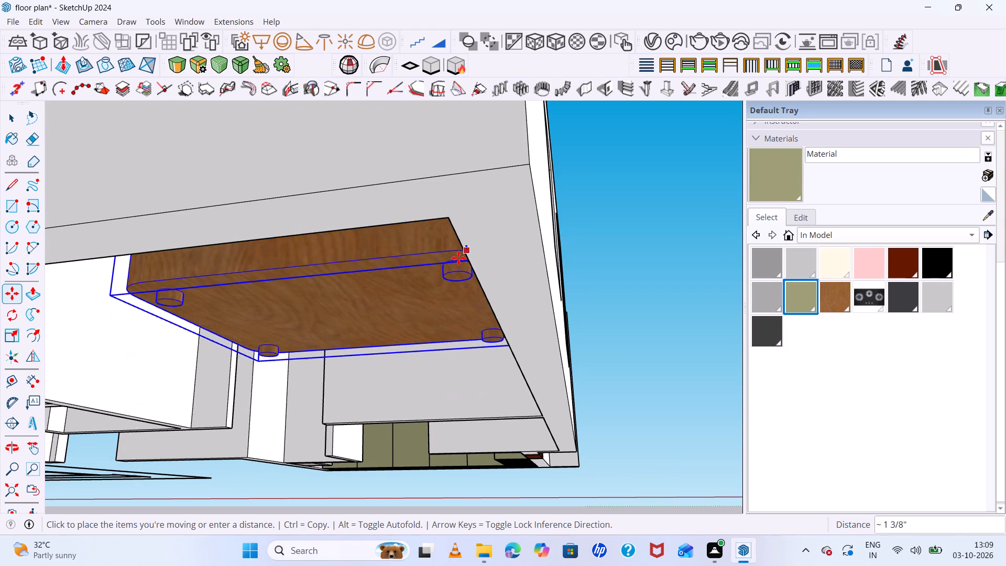
{"action": "scroll", "coordinate": [460, 258], "scroll_direction": "down", "scroll_amount": 1}
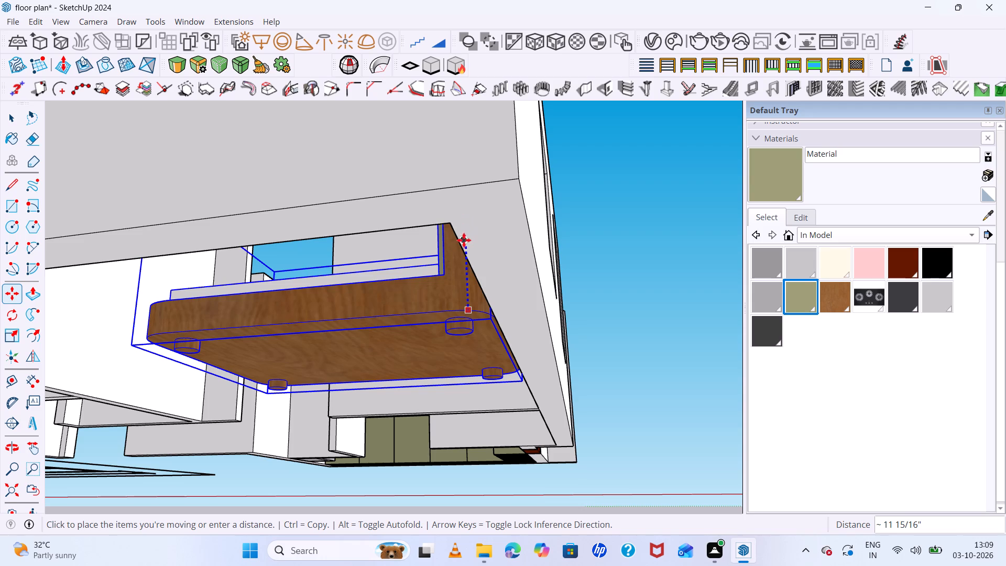
{"action": "scroll", "coordinate": [462, 257], "scroll_direction": "down", "scroll_amount": 5}
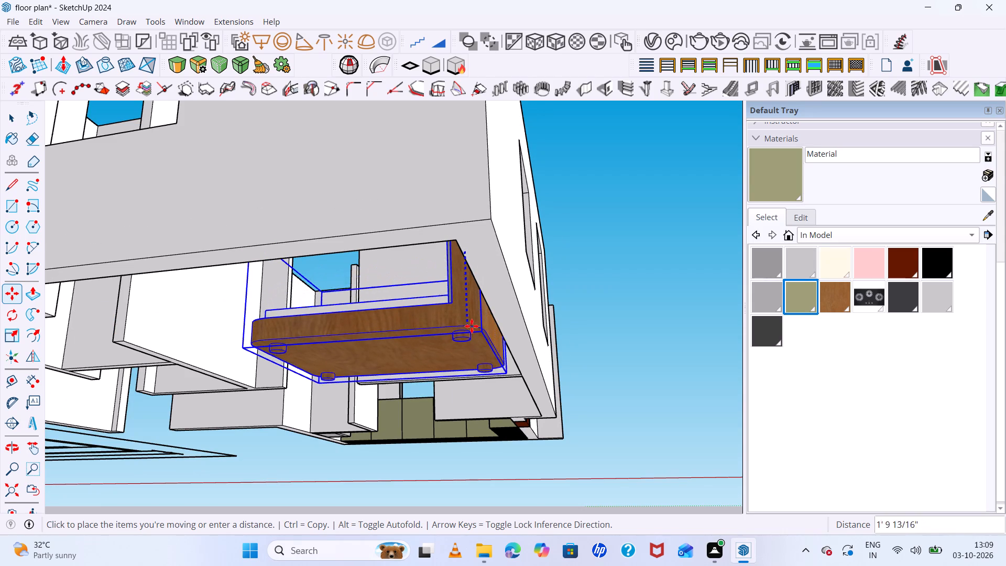
{"action": "left_click", "coordinate": [488, 149]}
Deselect the bed and inspect the house from inside and outside to check the bed's placement.
{"action": "middle_click_drag", "start_coordinate": [581, 347], "coordinate": [792, 556]}
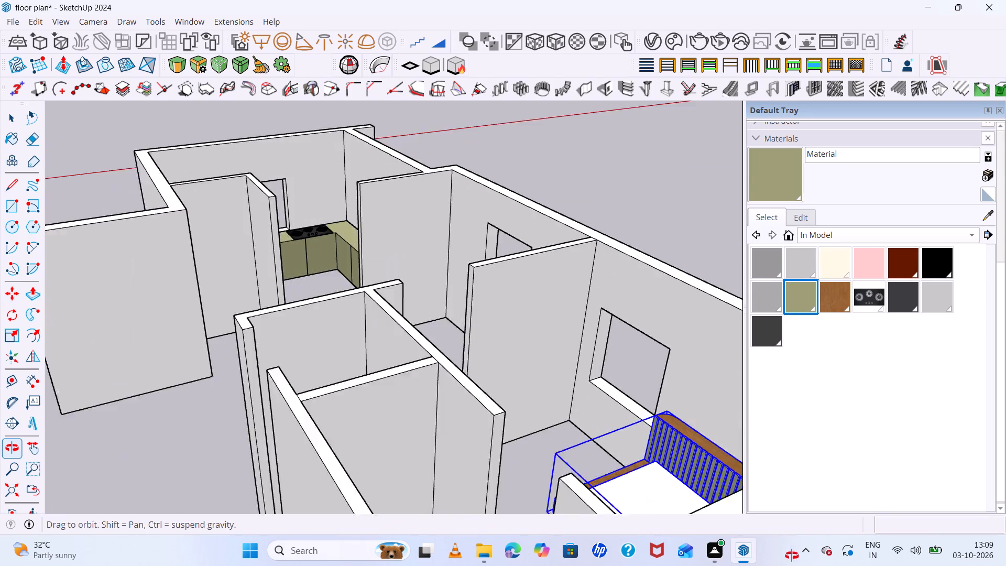
{"action": "middle_click_drag", "start_coordinate": [792, 556], "coordinate": [447, 397]}
{"action": "scroll", "coordinate": [447, 396], "scroll_direction": "down", "scroll_amount": 1}
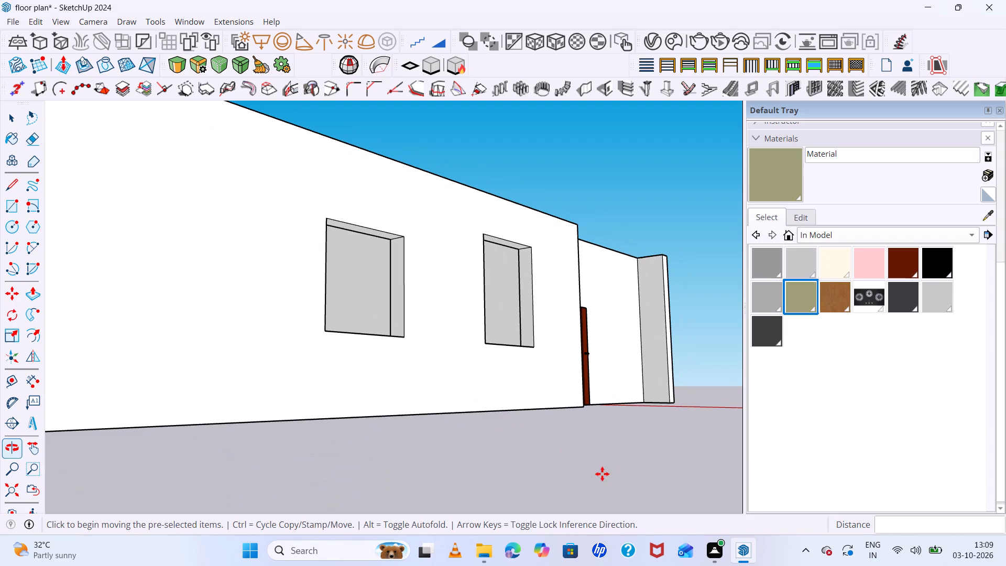
{"action": "key", "text": "space"}
{"action": "left_click", "coordinate": [609, 472]}
{"action": "scroll", "coordinate": [617, 432], "scroll_direction": "down", "scroll_amount": 7}
{"action": "middle_click_drag", "start_coordinate": [685, 419], "coordinate": [502, 525]}
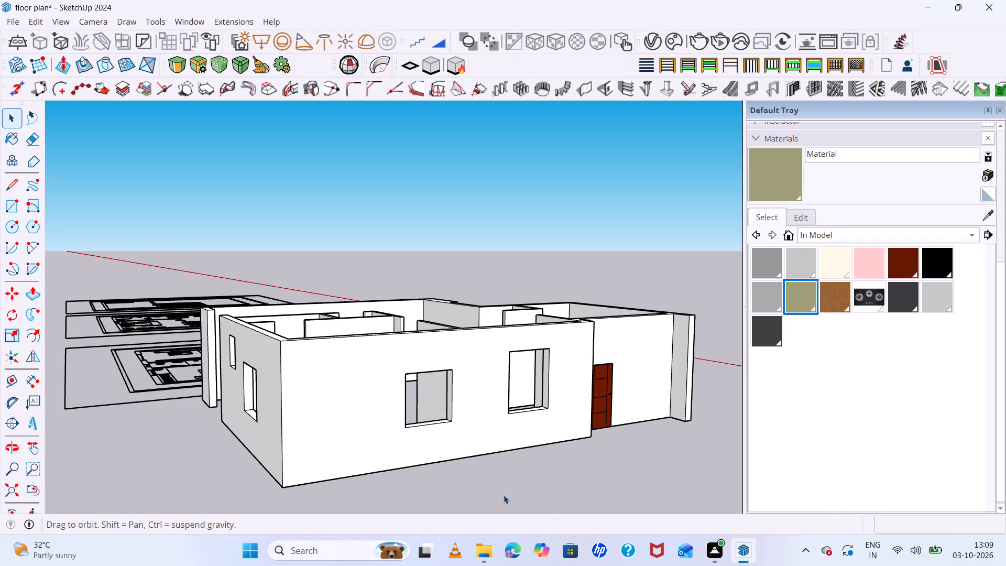
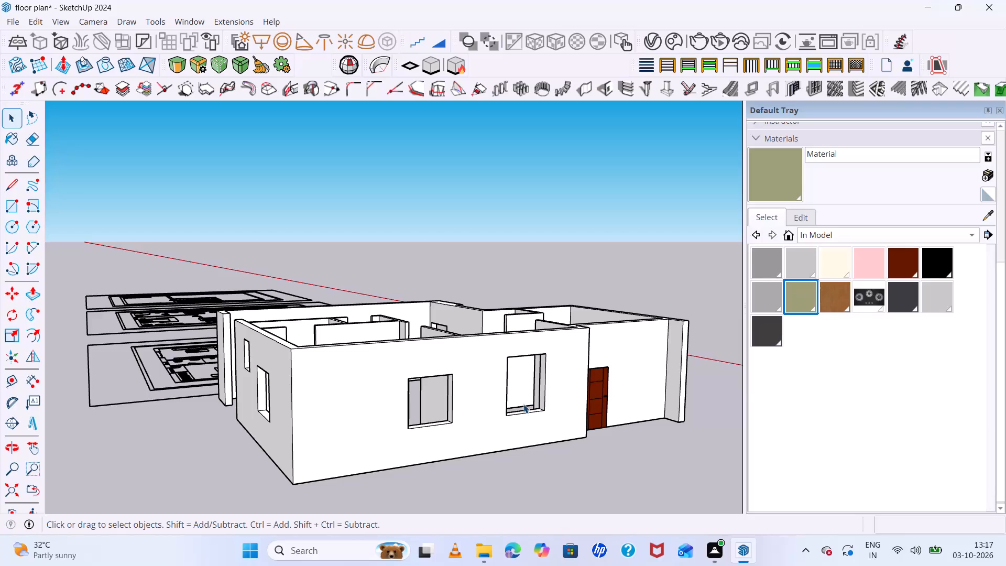
Inspect the house model from the front door side, the end wall and above to review the exterior and room layout.
{"action": "scroll", "coordinate": [523, 404], "scroll_direction": "down", "scroll_amount": 3}
{"action": "scroll", "coordinate": [523, 404], "scroll_direction": "up", "scroll_amount": 2}
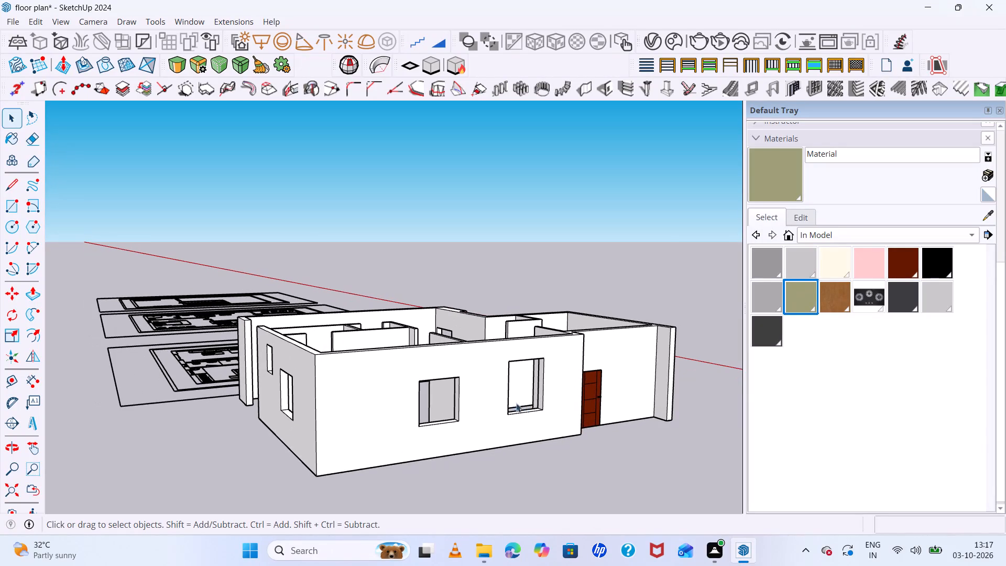
{"action": "middle_click_drag", "start_coordinate": [471, 393], "coordinate": [351, 355]}
{"action": "middle_click_drag", "start_coordinate": [349, 354], "coordinate": [253, 317]}
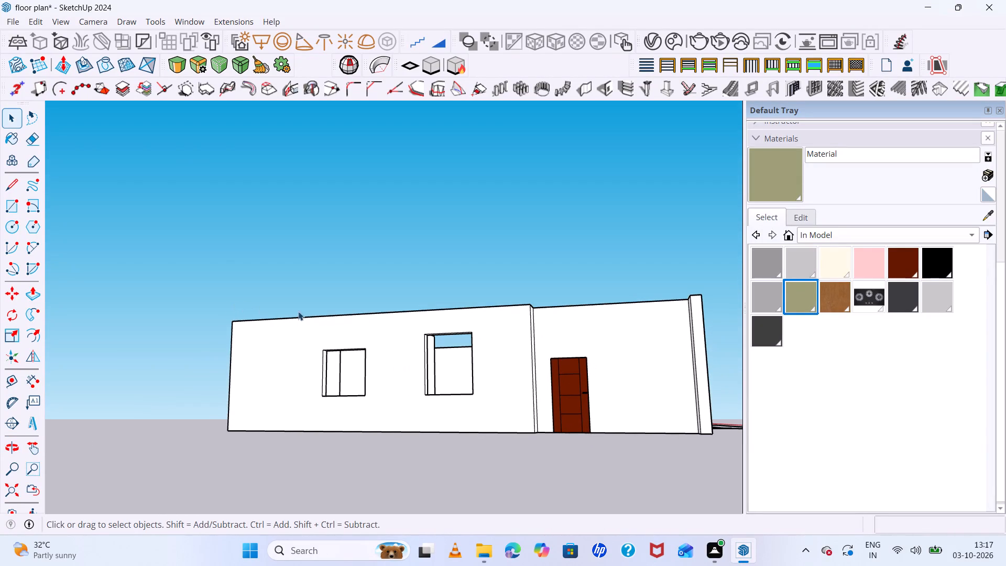
{"action": "middle_click_drag", "start_coordinate": [374, 326], "coordinate": [868, 362]}
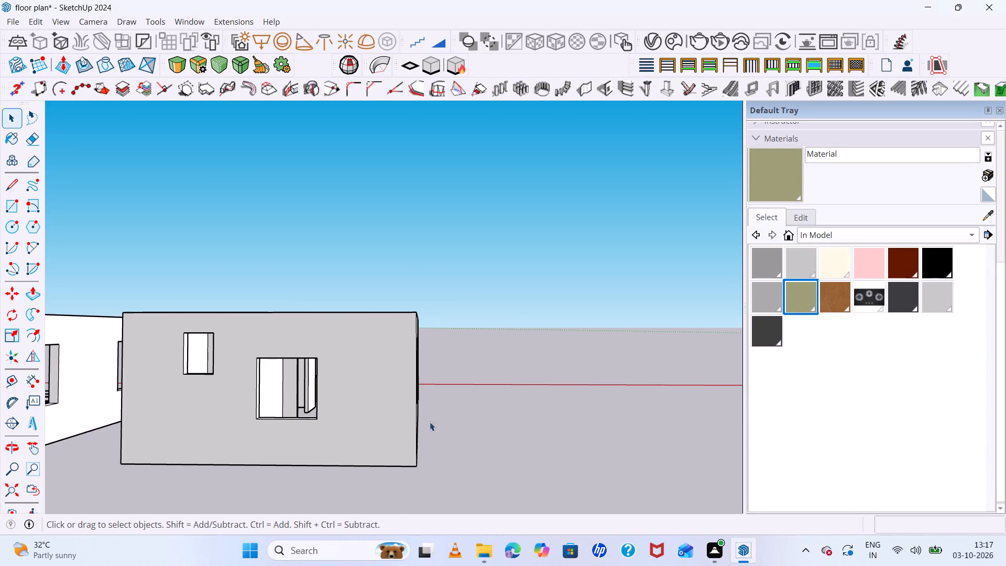
{"action": "middle_click_drag", "start_coordinate": [51, 465], "coordinate": [58, 565]}
{"action": "scroll", "coordinate": [56, 526], "scroll_direction": "down", "scroll_amount": 5}
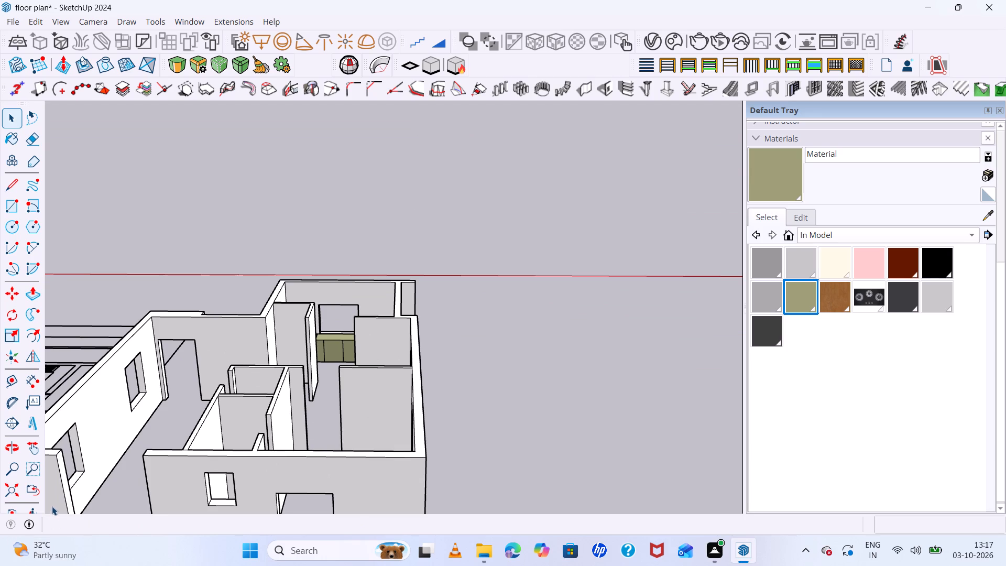
{"action": "scroll", "coordinate": [51, 501], "scroll_direction": "up", "scroll_amount": 6}
{"action": "scroll", "coordinate": [51, 498], "scroll_direction": "down", "scroll_amount": 3}
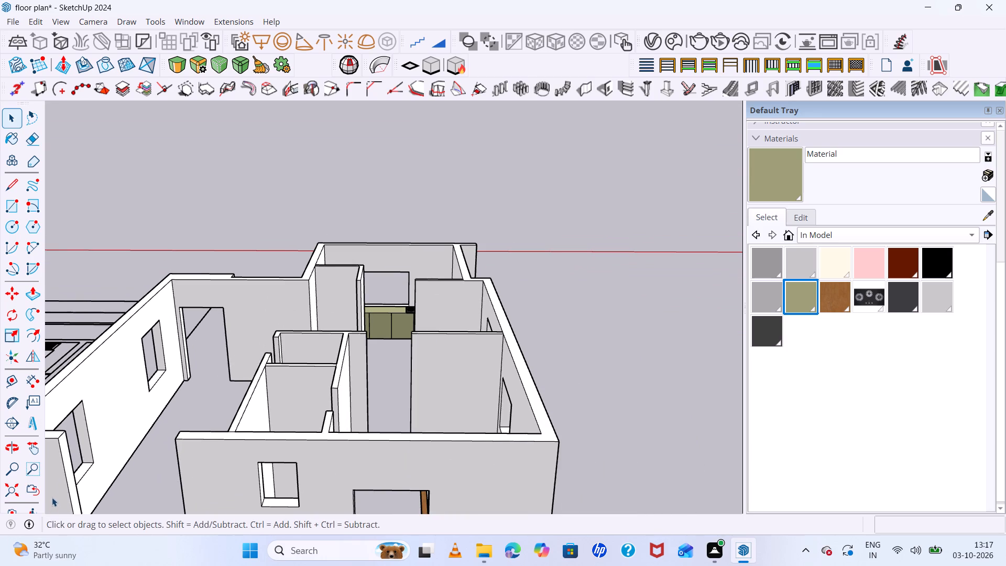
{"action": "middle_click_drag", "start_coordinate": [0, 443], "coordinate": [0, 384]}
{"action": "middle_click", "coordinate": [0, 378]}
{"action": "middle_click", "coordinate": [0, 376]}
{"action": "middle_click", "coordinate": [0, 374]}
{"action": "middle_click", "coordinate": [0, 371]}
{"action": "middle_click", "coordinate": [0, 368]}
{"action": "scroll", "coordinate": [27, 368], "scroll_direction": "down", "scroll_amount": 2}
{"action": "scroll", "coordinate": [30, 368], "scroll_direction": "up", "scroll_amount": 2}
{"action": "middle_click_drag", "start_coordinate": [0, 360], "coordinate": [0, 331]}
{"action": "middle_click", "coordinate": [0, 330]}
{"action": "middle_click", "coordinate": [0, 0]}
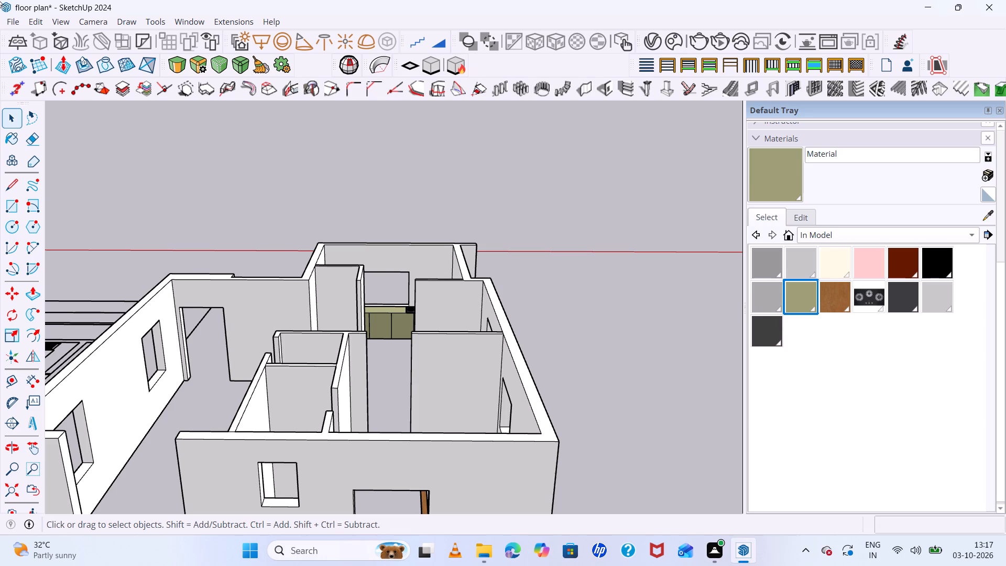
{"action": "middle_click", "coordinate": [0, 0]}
Examine the end wall with its two windows, the bed behind it and the interior rooms from above.
{"action": "middle_click_drag", "start_coordinate": [237, 301], "coordinate": [302, 291]}
{"action": "scroll", "coordinate": [242, 297], "scroll_direction": "down", "scroll_amount": 1}
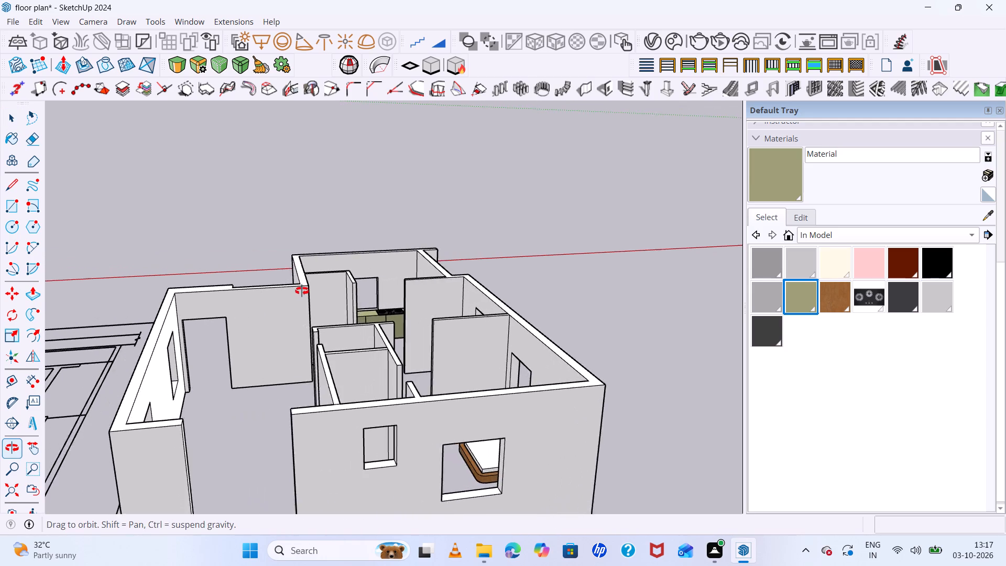
{"action": "middle_click_drag", "start_coordinate": [302, 291], "coordinate": [203, 251]}
{"action": "middle_click", "coordinate": [202, 251]}
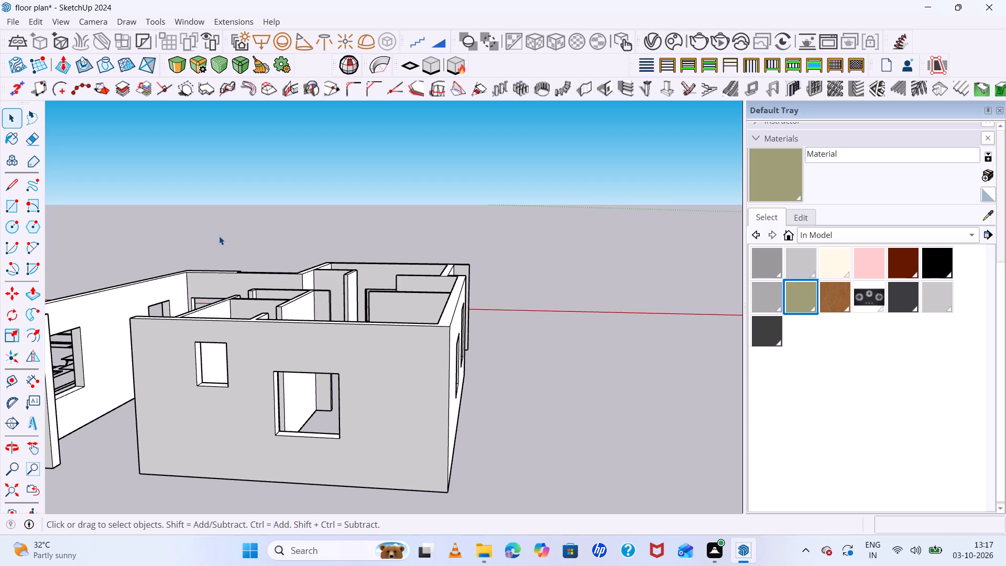
{"action": "middle_click_drag", "start_coordinate": [220, 235], "coordinate": [302, 267]}
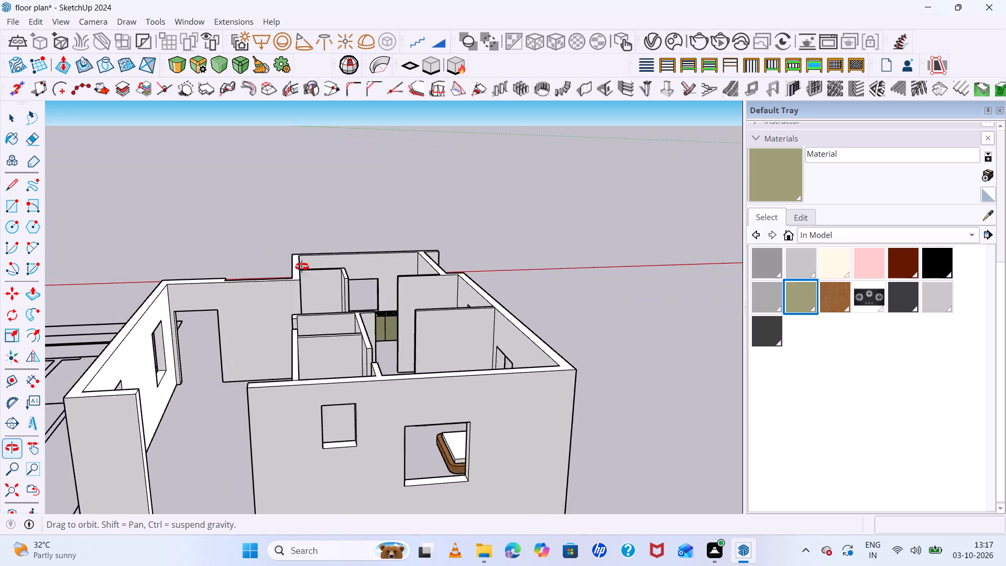
{"action": "middle_click_drag", "start_coordinate": [302, 267], "coordinate": [353, 282]}
{"action": "scroll", "coordinate": [346, 273], "scroll_direction": "down", "scroll_amount": 3}
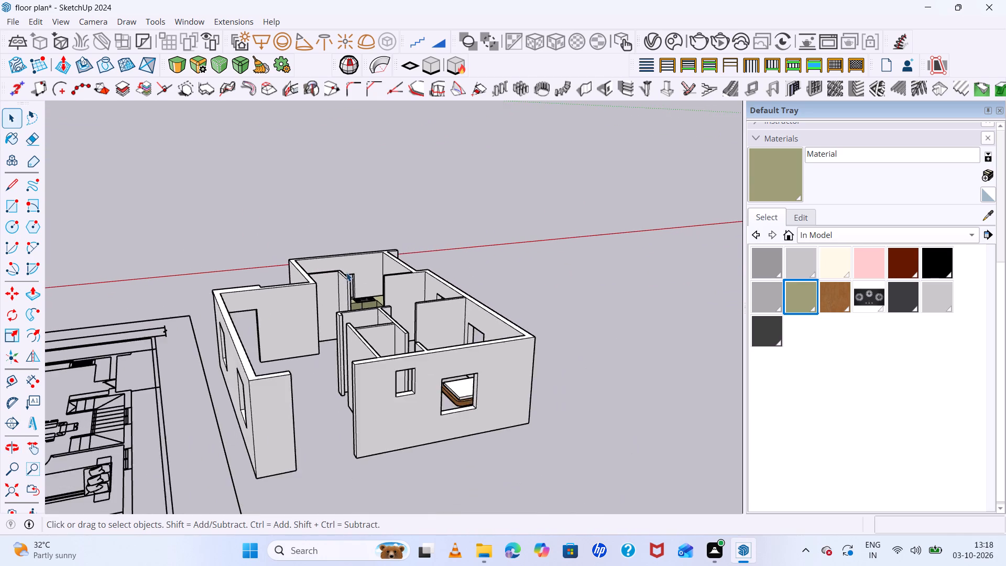
{"action": "scroll", "coordinate": [346, 272], "scroll_direction": "up", "scroll_amount": 3}
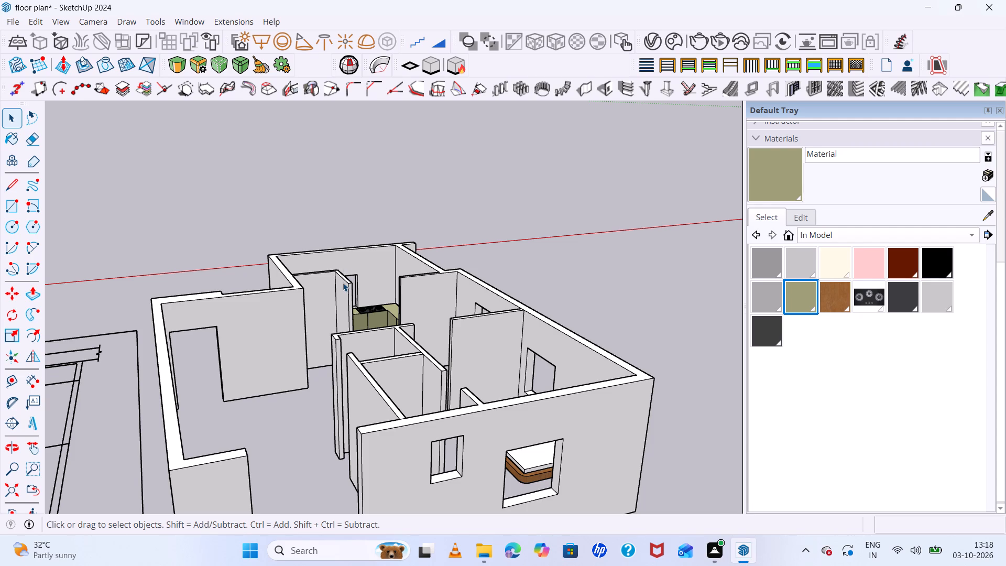
{"action": "scroll", "coordinate": [204, 375], "scroll_direction": "down", "scroll_amount": 1}
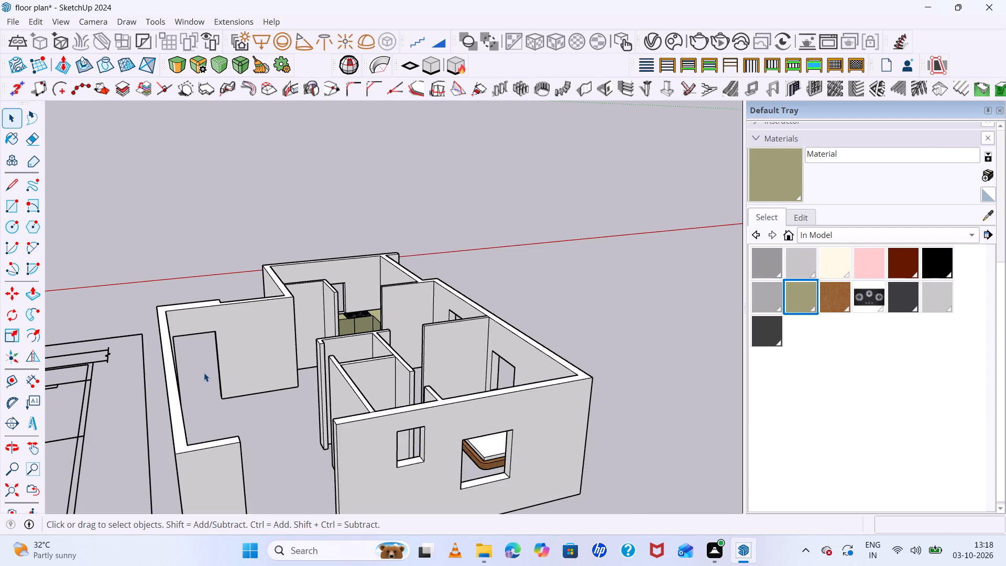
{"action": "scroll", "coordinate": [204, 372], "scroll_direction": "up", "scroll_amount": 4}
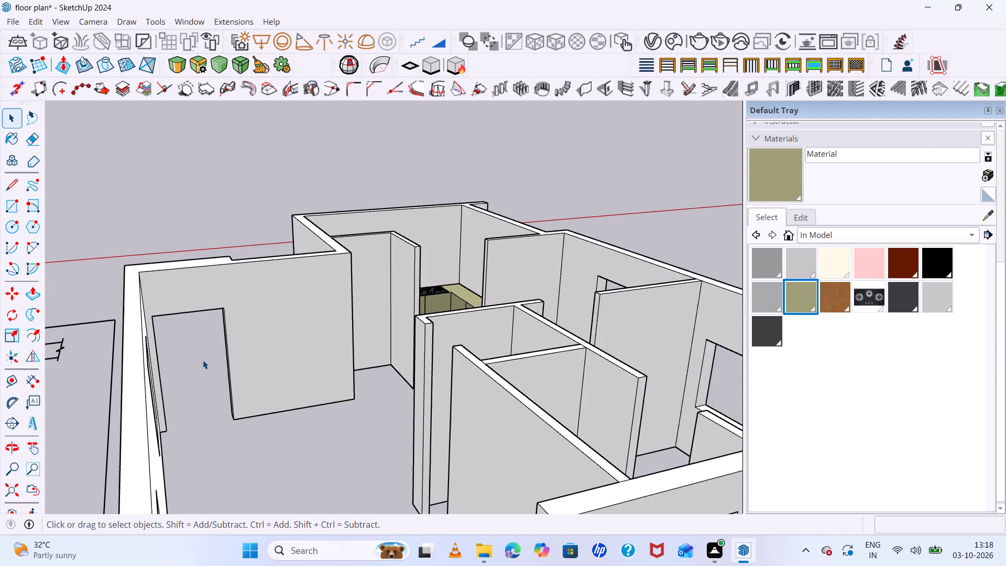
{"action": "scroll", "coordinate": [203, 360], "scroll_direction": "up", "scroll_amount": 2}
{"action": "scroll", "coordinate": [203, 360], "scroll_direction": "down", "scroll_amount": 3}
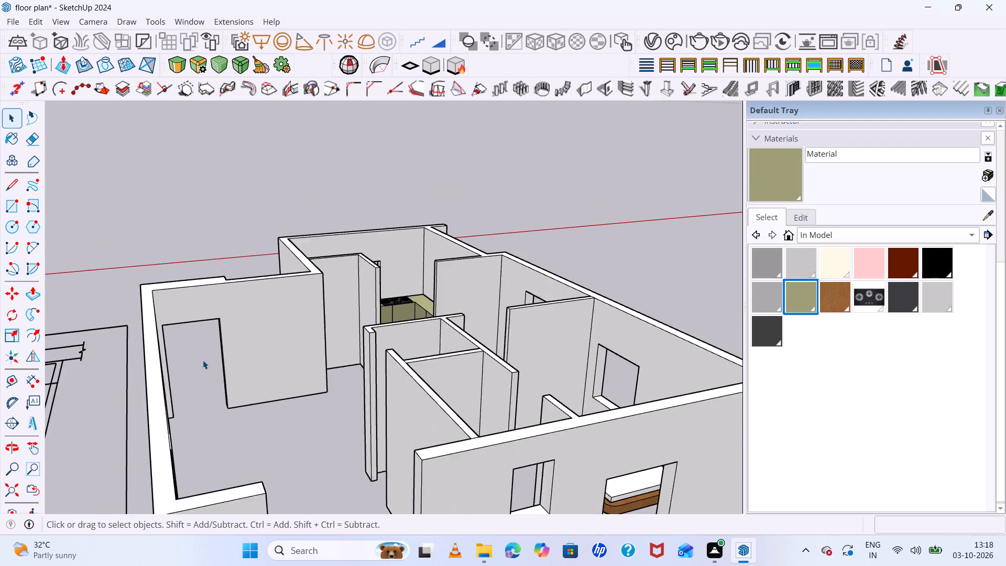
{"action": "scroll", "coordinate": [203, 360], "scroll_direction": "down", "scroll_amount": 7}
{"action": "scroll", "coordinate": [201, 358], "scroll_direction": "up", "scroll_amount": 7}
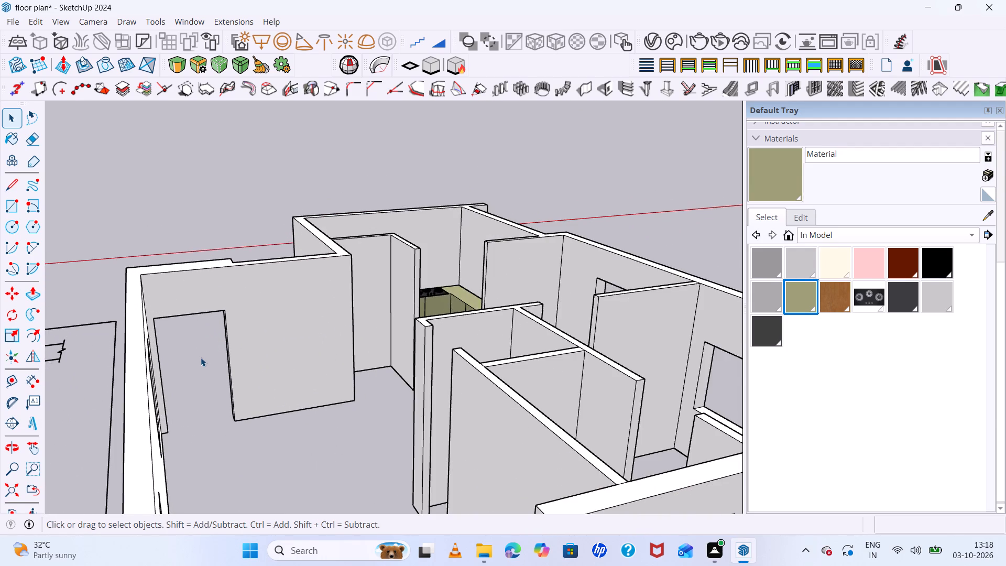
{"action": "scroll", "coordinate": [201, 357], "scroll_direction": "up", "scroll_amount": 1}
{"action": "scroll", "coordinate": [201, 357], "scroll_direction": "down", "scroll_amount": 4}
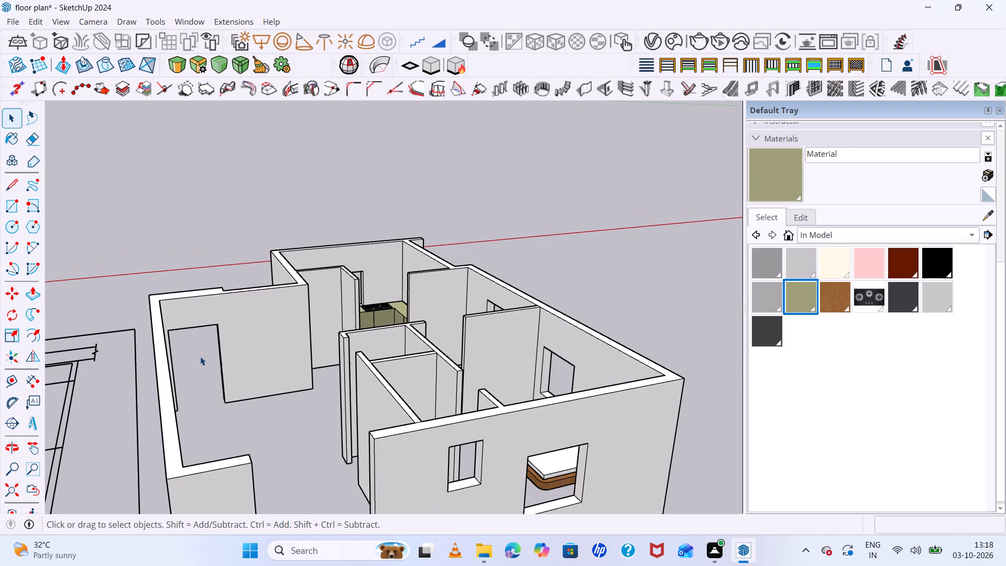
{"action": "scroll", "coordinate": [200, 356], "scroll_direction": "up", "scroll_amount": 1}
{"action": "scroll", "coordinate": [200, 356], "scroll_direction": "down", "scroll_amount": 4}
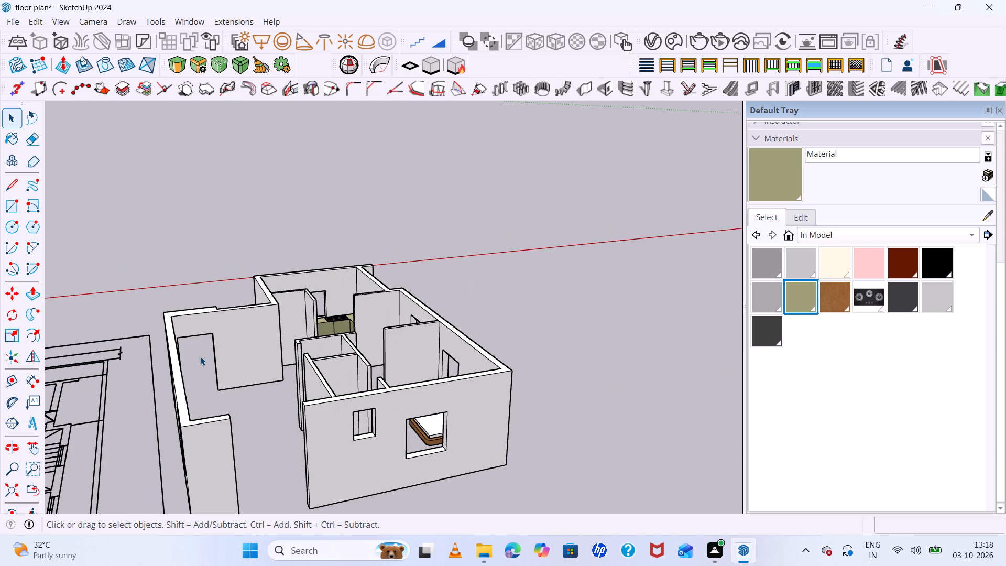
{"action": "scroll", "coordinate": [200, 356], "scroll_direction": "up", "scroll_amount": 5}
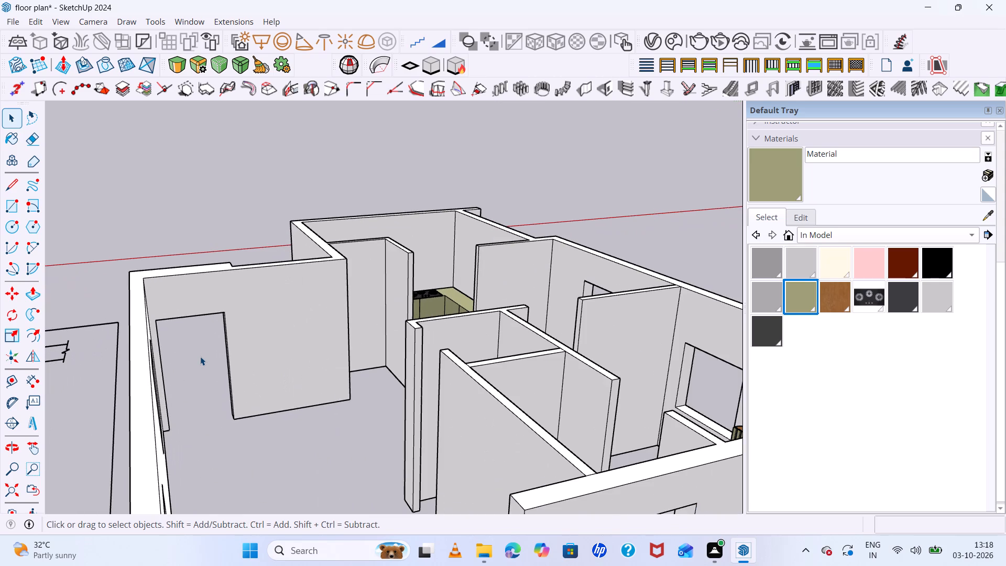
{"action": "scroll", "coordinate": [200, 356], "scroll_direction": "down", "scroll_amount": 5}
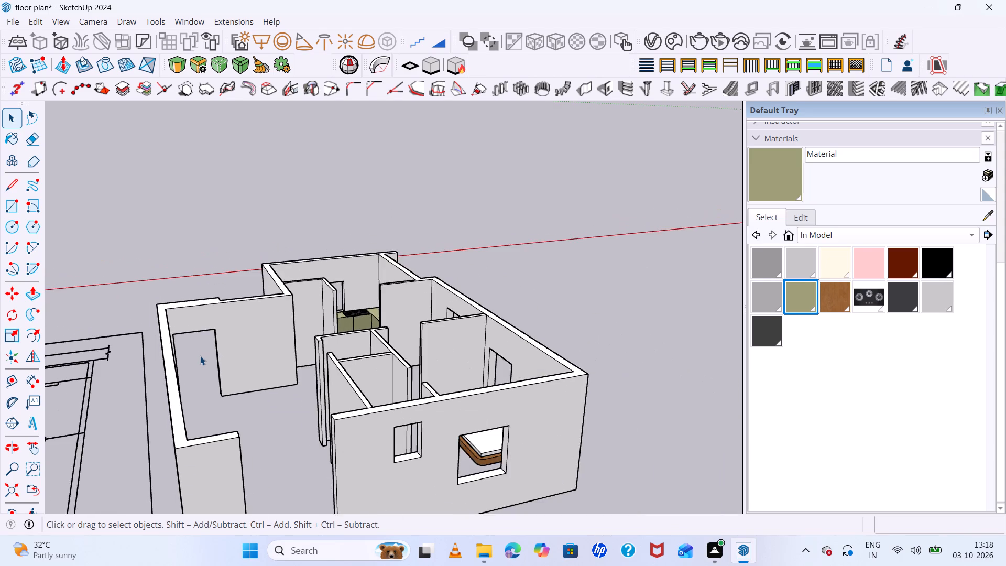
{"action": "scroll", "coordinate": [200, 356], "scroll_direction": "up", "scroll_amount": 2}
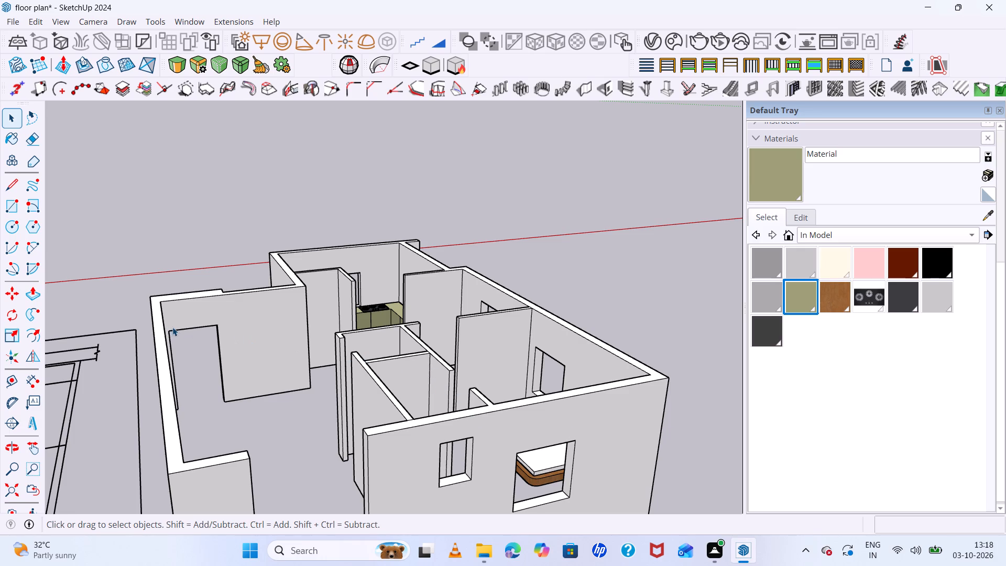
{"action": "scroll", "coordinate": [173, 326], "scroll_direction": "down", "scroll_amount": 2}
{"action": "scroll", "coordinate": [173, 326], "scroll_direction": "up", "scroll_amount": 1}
Examine the house from all sides, above and below, checking the walls, window openings, entrance and room interiors.
{"action": "middle_click_drag", "start_coordinate": [180, 330], "coordinate": [194, 334]}
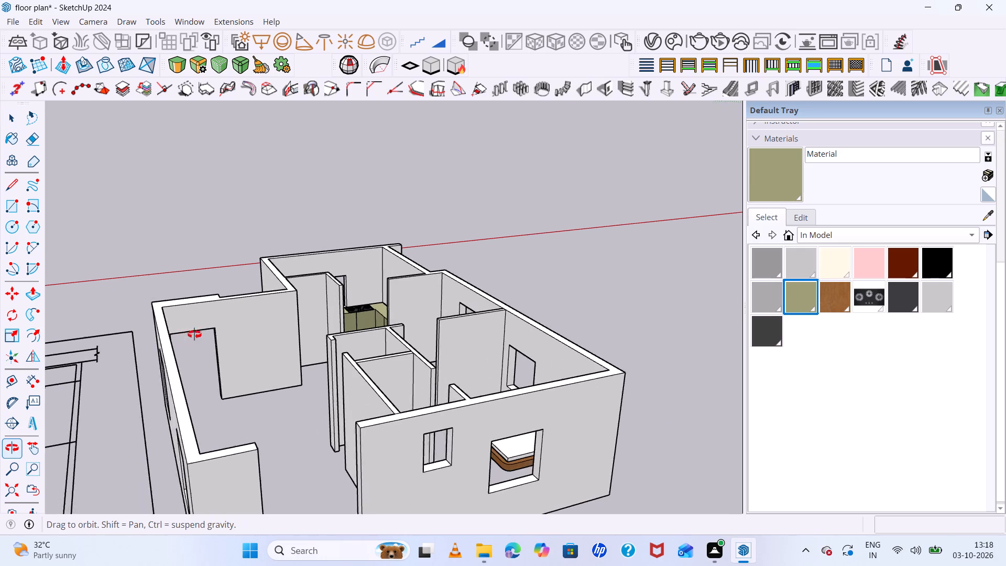
{"action": "middle_click_drag", "start_coordinate": [194, 334], "coordinate": [508, 345]}
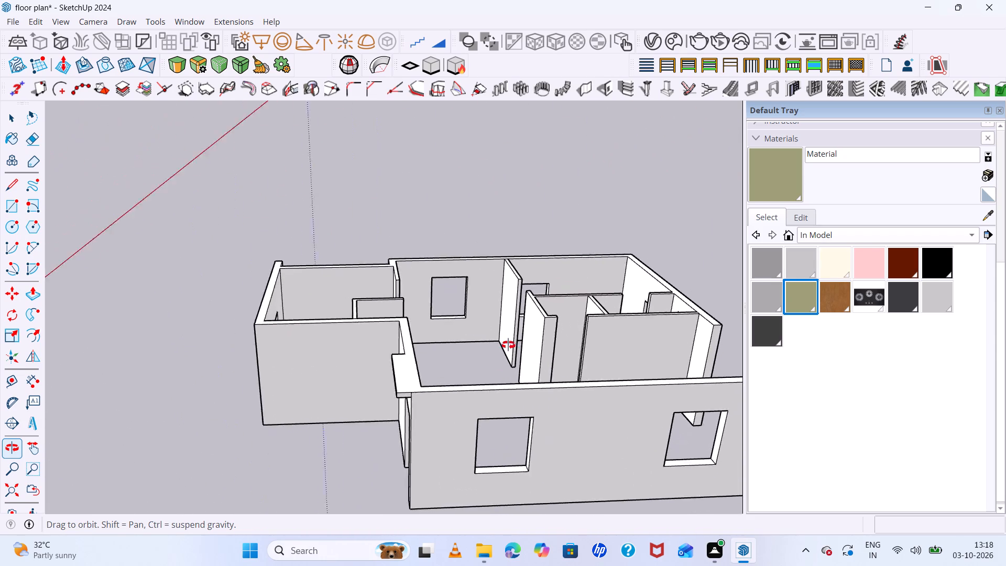
{"action": "middle_click_drag", "start_coordinate": [508, 345], "coordinate": [396, 173]}
{"action": "middle_click", "coordinate": [396, 173]}
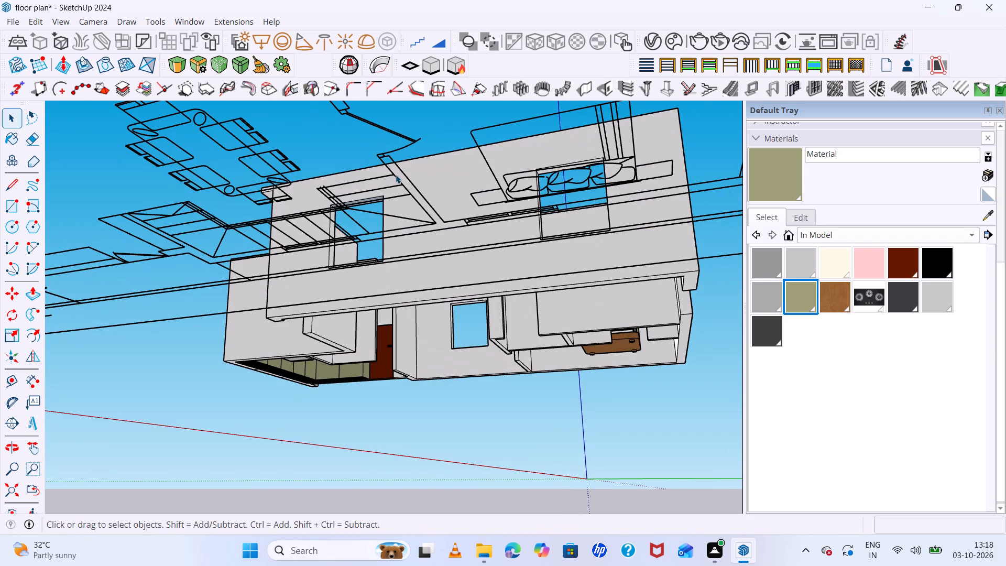
{"action": "middle_click_drag", "start_coordinate": [405, 204], "coordinate": [453, 335]}
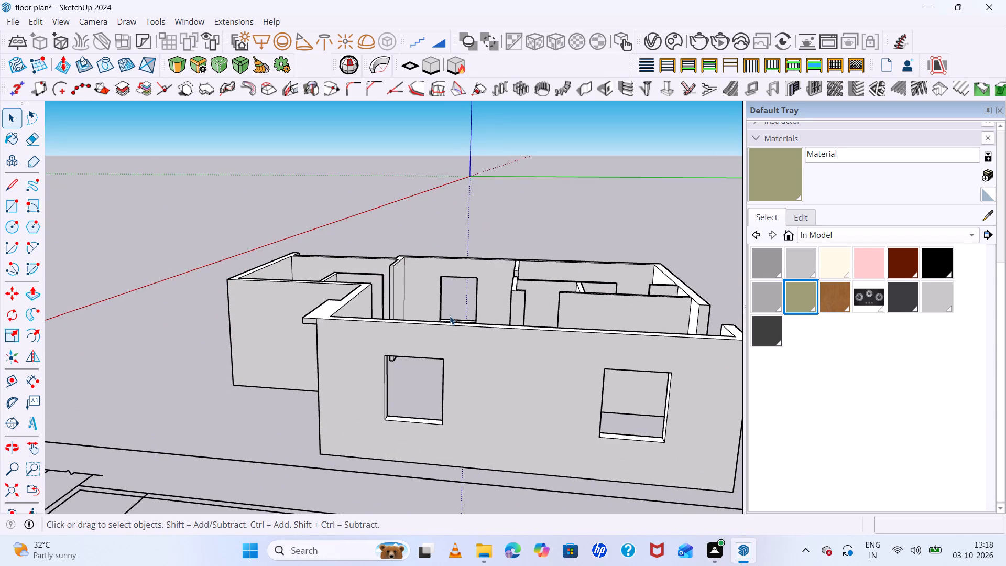
{"action": "middle_click_drag", "start_coordinate": [446, 304], "coordinate": [455, 304]}
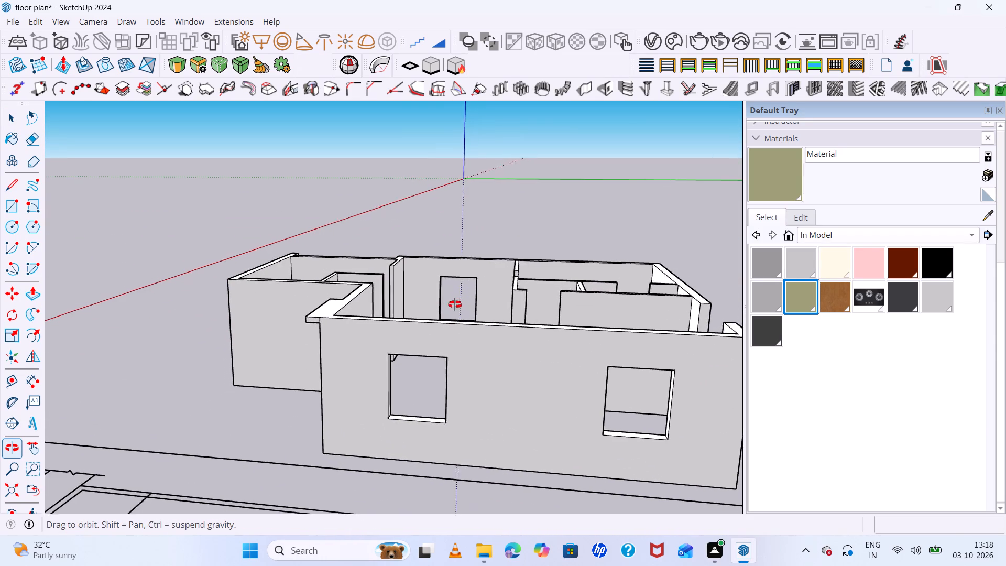
{"action": "middle_click_drag", "start_coordinate": [455, 304], "coordinate": [557, 321]}
{"action": "middle_click_drag", "start_coordinate": [369, 289], "coordinate": [436, 246]}
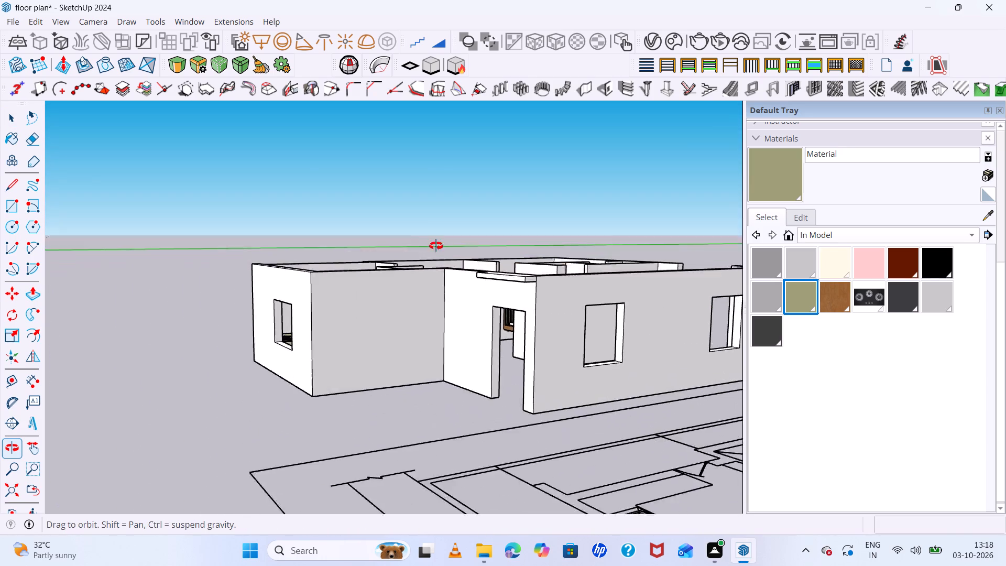
{"action": "middle_click_drag", "start_coordinate": [436, 246], "coordinate": [90, 232]}
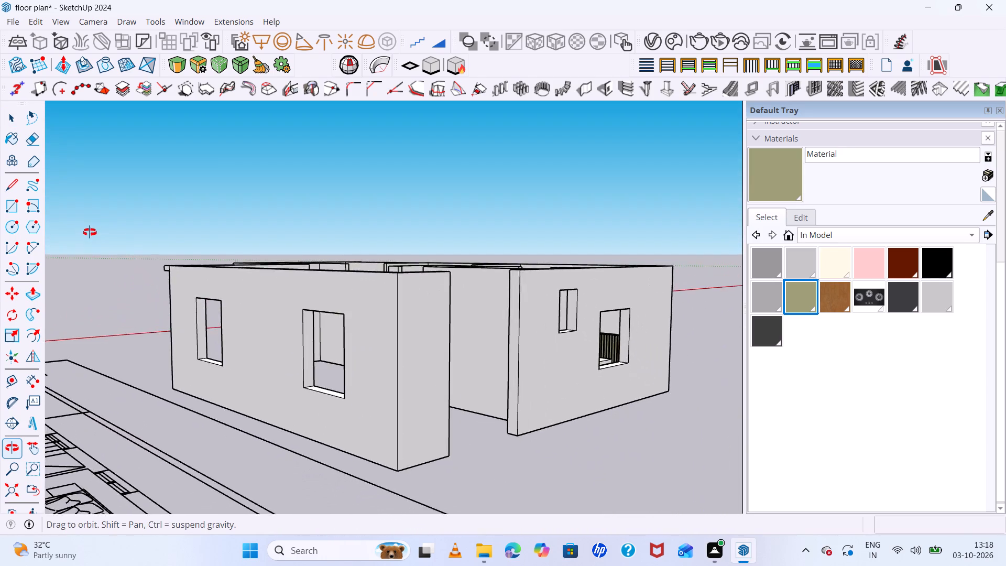
{"action": "middle_click_drag", "start_coordinate": [90, 232], "coordinate": [242, 228]}
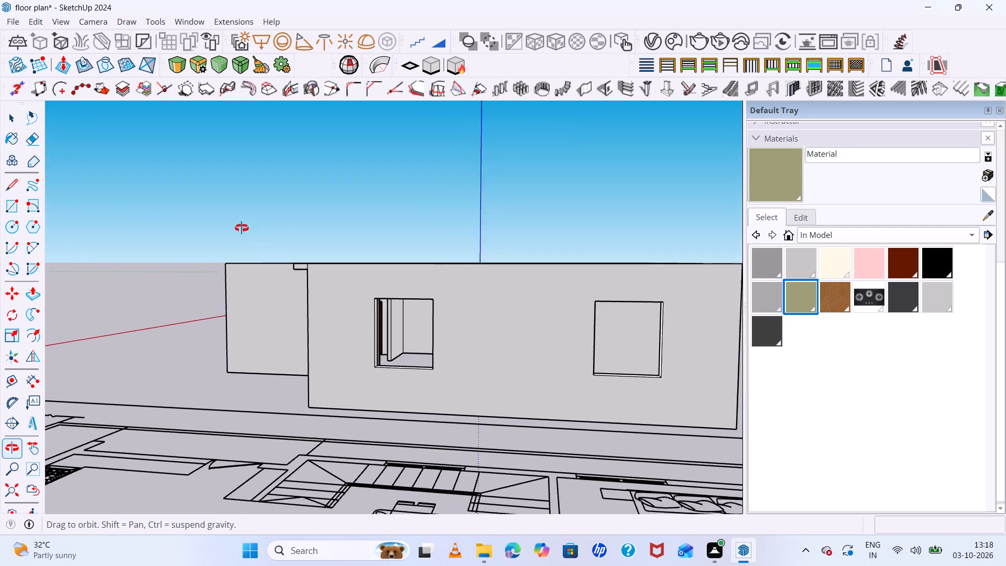
{"action": "middle_click_drag", "start_coordinate": [242, 228], "coordinate": [168, 284]}
{"action": "middle_click", "coordinate": [168, 282]}
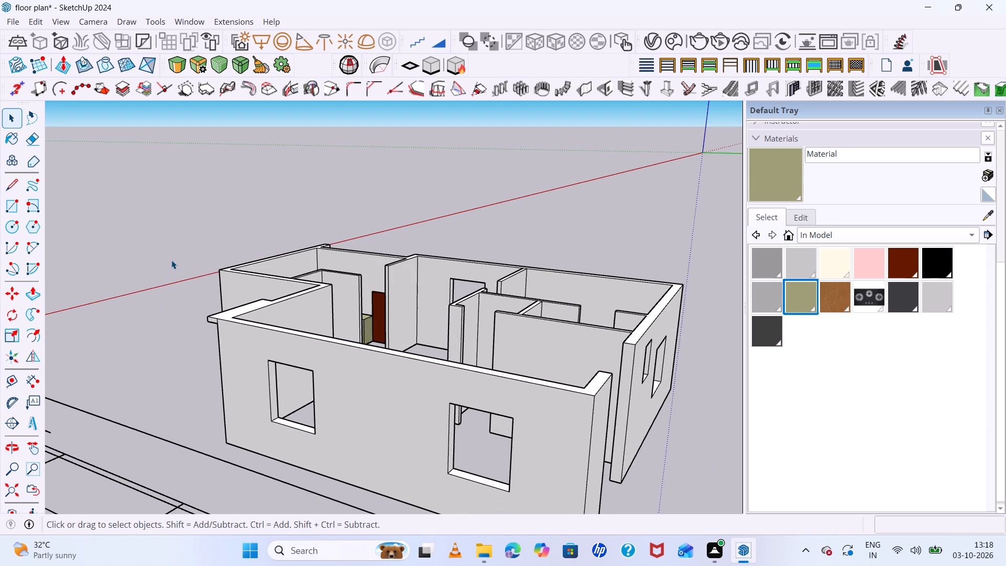
{"action": "middle_click_drag", "start_coordinate": [171, 260], "coordinate": [203, 268]}
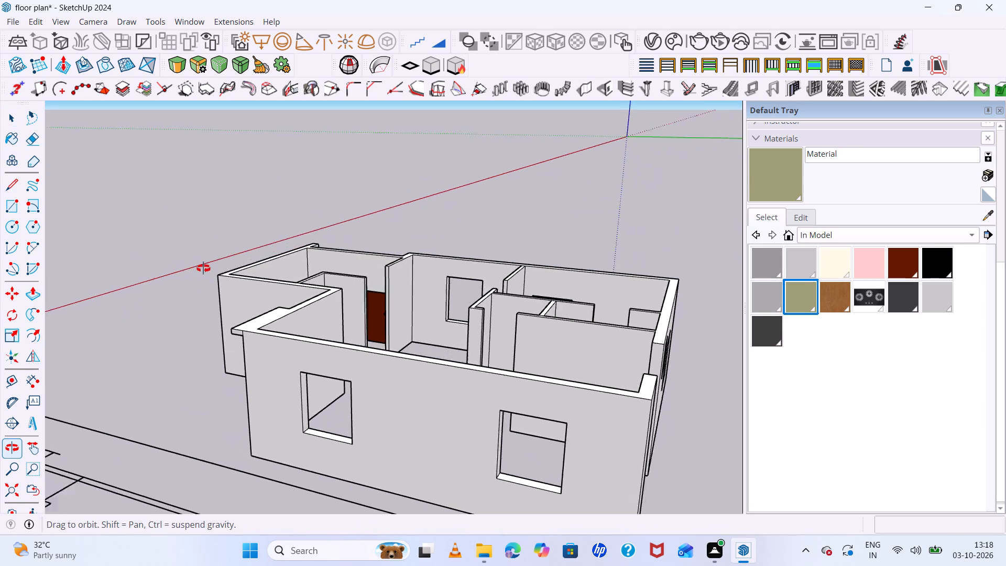
{"action": "middle_click_drag", "start_coordinate": [203, 268], "coordinate": [402, 315]}
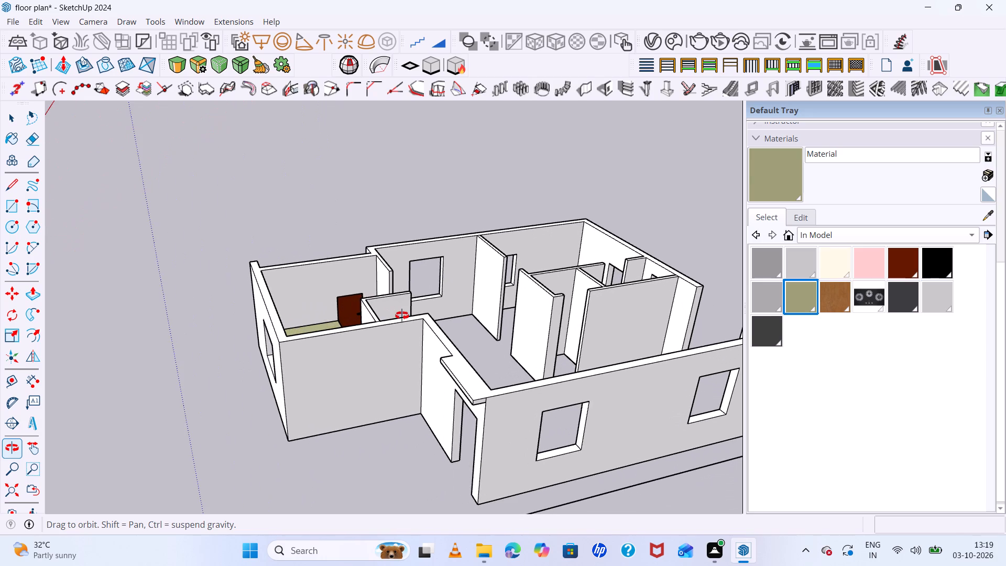
Examine the long wall with two windows and the rooms behind it from above, at eye level and below.
{"action": "middle_click_drag", "start_coordinate": [402, 315], "coordinate": [402, 314]}
{"action": "middle_click", "coordinate": [401, 312]}
{"action": "middle_click_drag", "start_coordinate": [365, 287], "coordinate": [175, 223]}
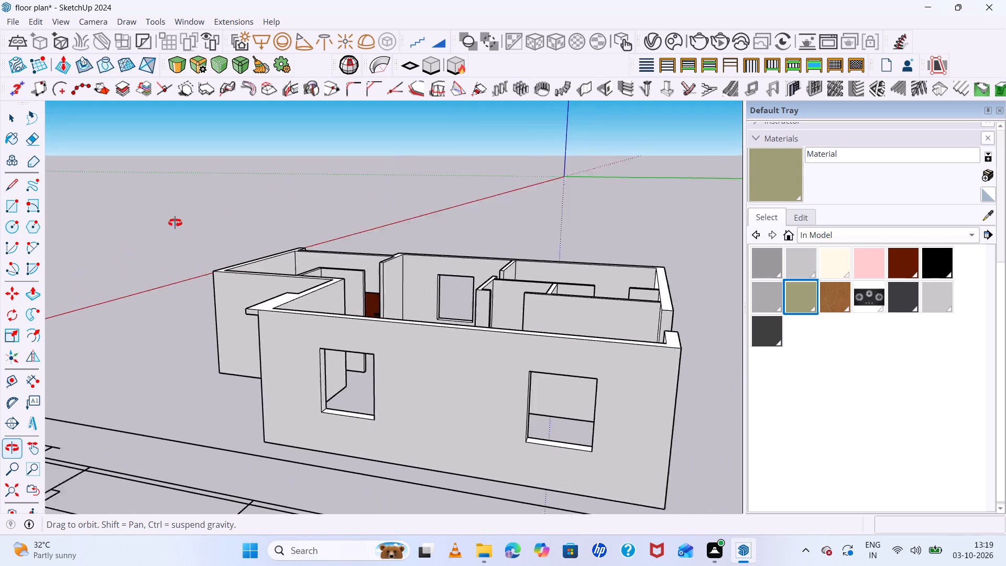
{"action": "middle_click_drag", "start_coordinate": [175, 223], "coordinate": [150, 219]}
{"action": "middle_click", "coordinate": [150, 219]}
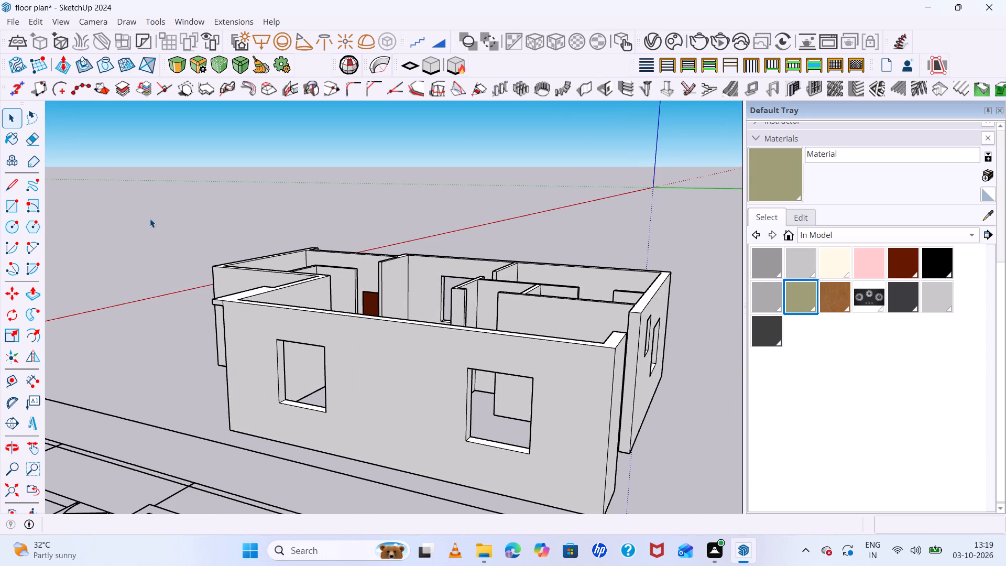
{"action": "middle_click_drag", "start_coordinate": [151, 219], "coordinate": [381, 296]}
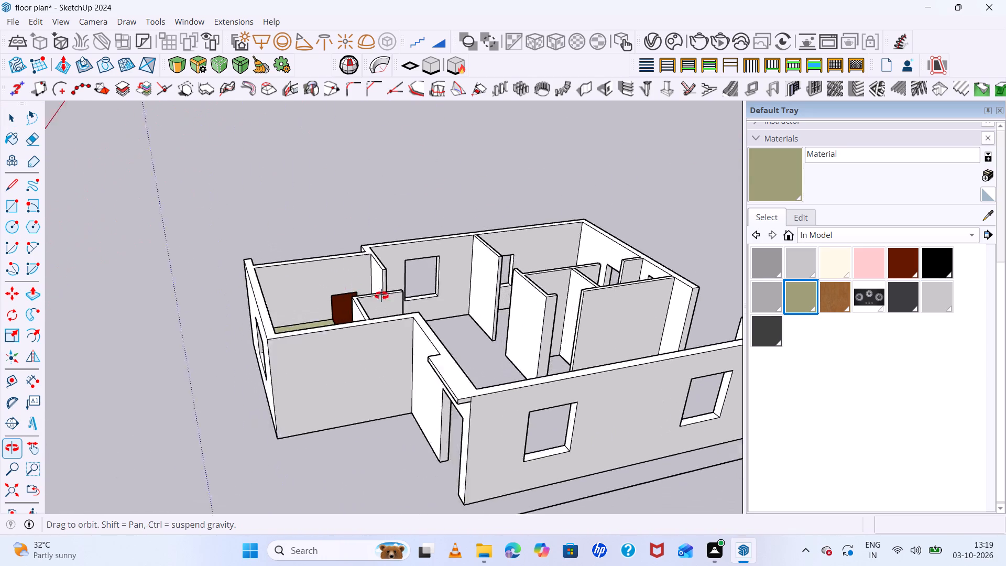
{"action": "middle_click_drag", "start_coordinate": [381, 296], "coordinate": [151, 139]}
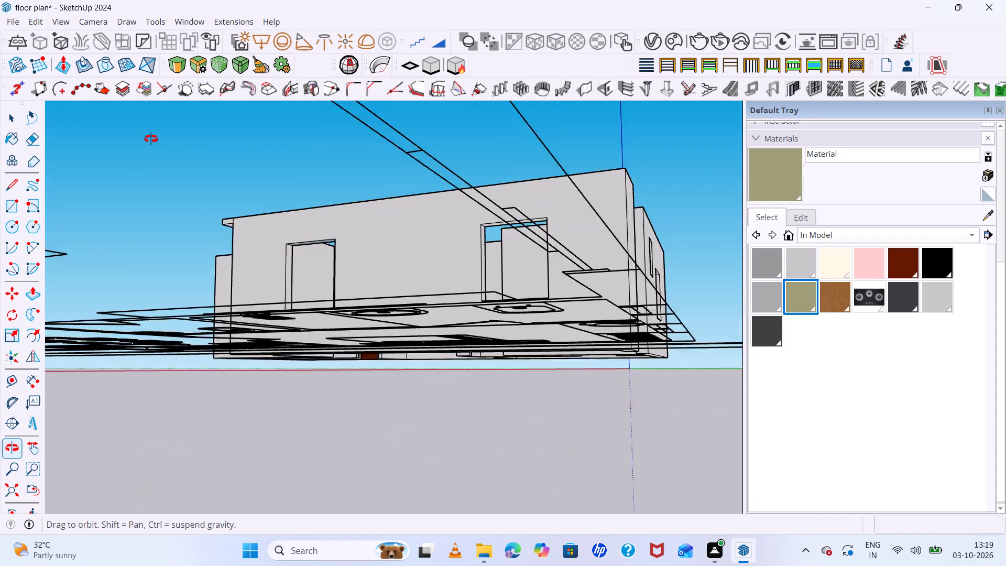
{"action": "middle_click_drag", "start_coordinate": [151, 139], "coordinate": [152, 189]}
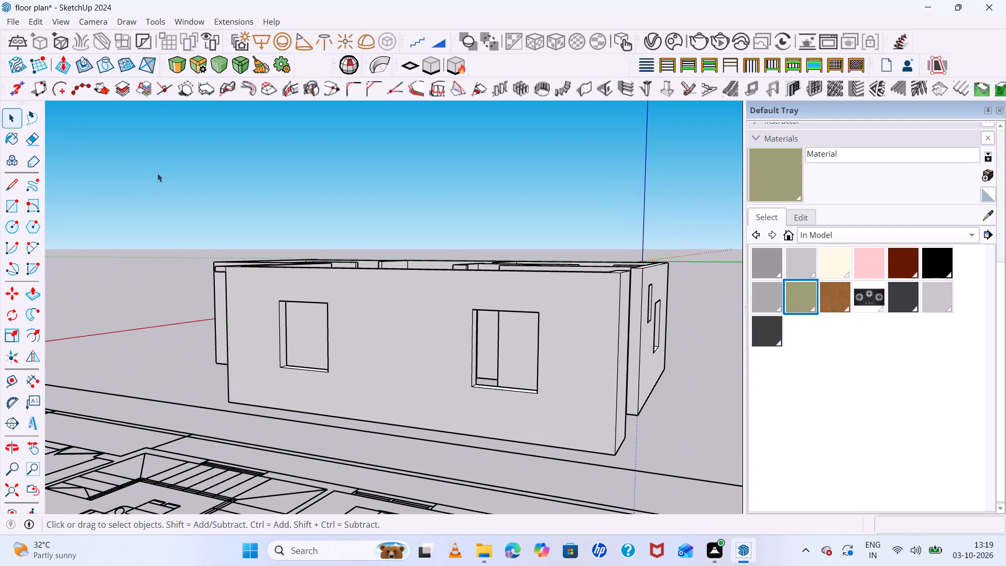
{"action": "scroll", "coordinate": [159, 170], "scroll_direction": "up", "scroll_amount": 1}
{"action": "scroll", "coordinate": [159, 170], "scroll_direction": "down", "scroll_amount": 1}
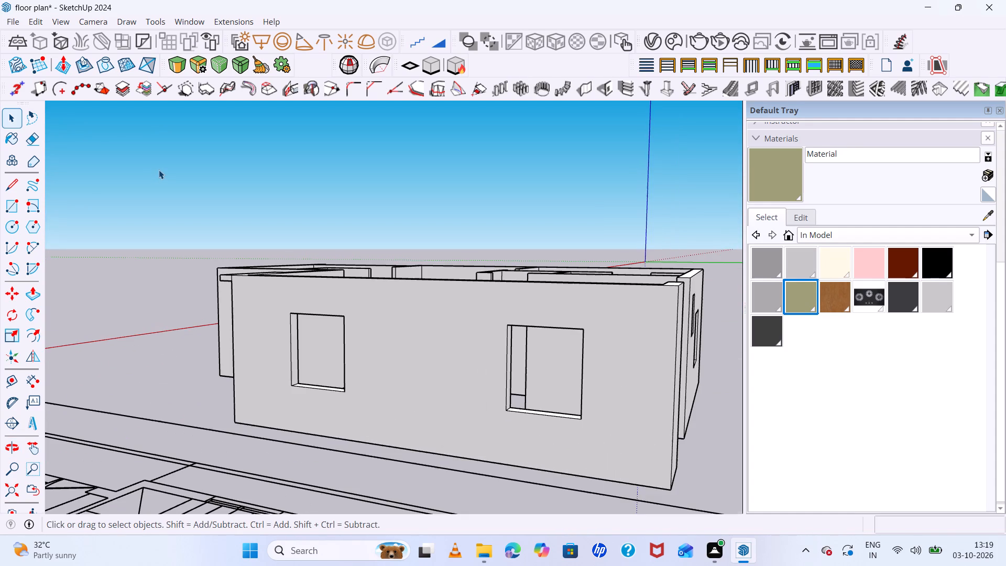
{"action": "middle_click_drag", "start_coordinate": [159, 170], "coordinate": [231, 260]}
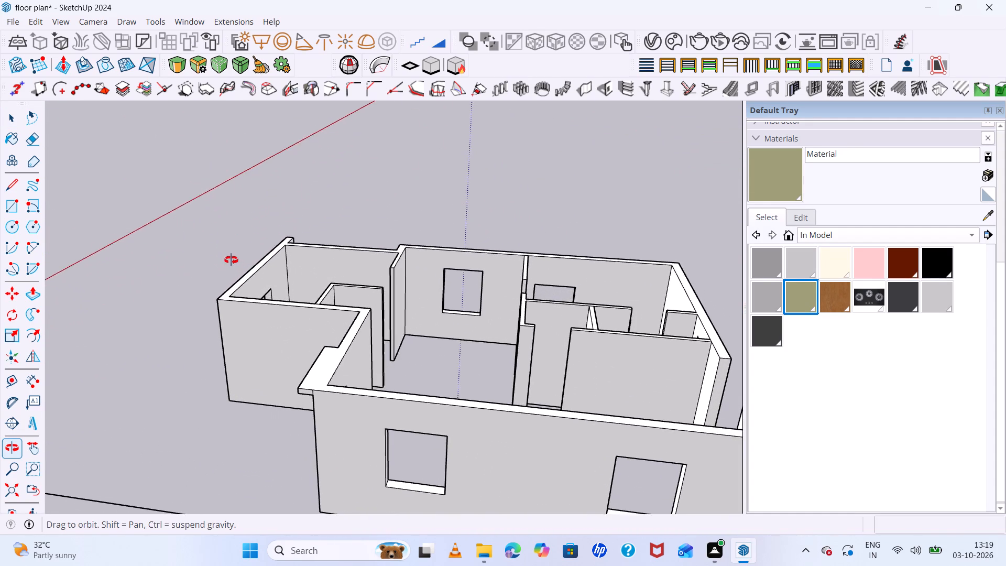
{"action": "middle_click_drag", "start_coordinate": [231, 260], "coordinate": [230, 258]}
{"action": "middle_click_drag", "start_coordinate": [229, 257], "coordinate": [226, 248]}
{"action": "middle_click", "coordinate": [220, 237]}
{"action": "middle_click_drag", "start_coordinate": [217, 225], "coordinate": [214, 177]}
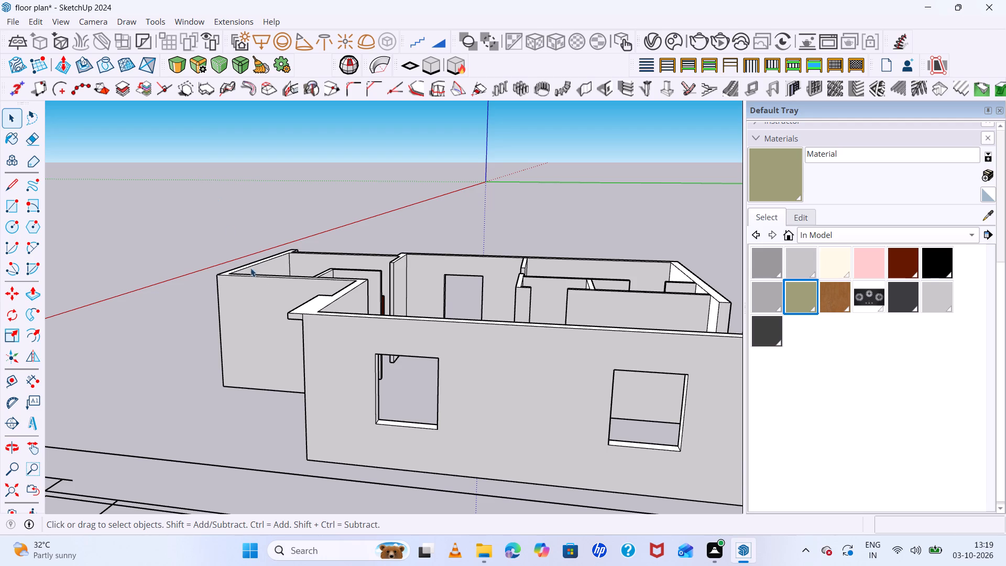
Examine the outer corners, the recessed entrance side and the partition walls around the long two-window wall.
{"action": "middle_click_drag", "start_coordinate": [288, 276], "coordinate": [207, 231]}
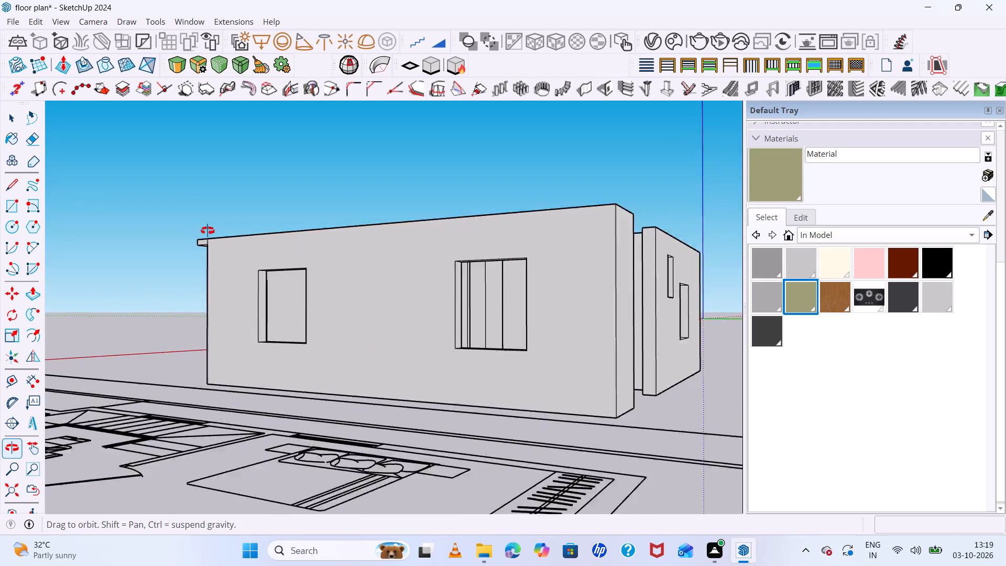
{"action": "middle_click_drag", "start_coordinate": [207, 231], "coordinate": [229, 310]}
{"action": "middle_click_drag", "start_coordinate": [248, 293], "coordinate": [422, 317]}
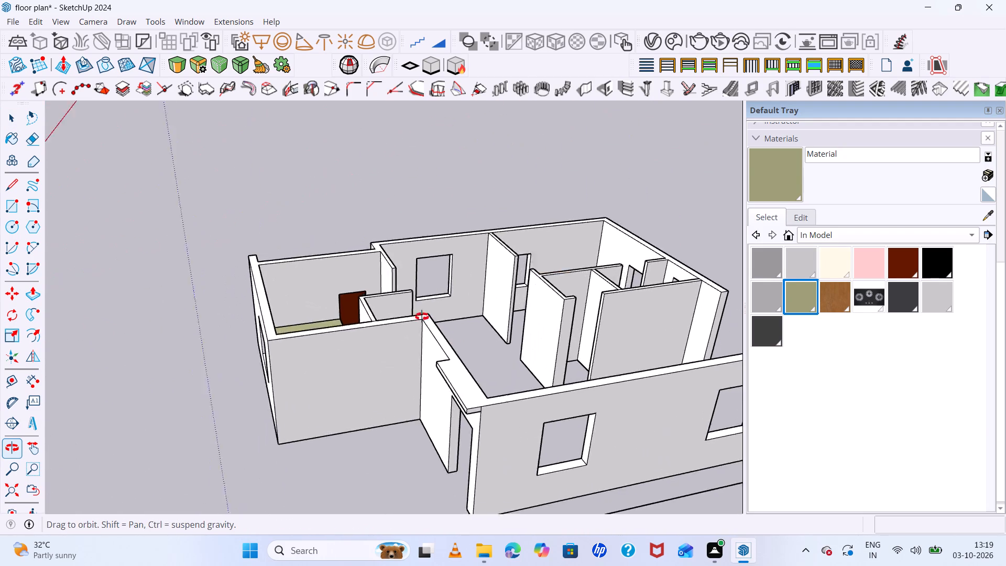
{"action": "middle_click_drag", "start_coordinate": [422, 317], "coordinate": [224, 279]}
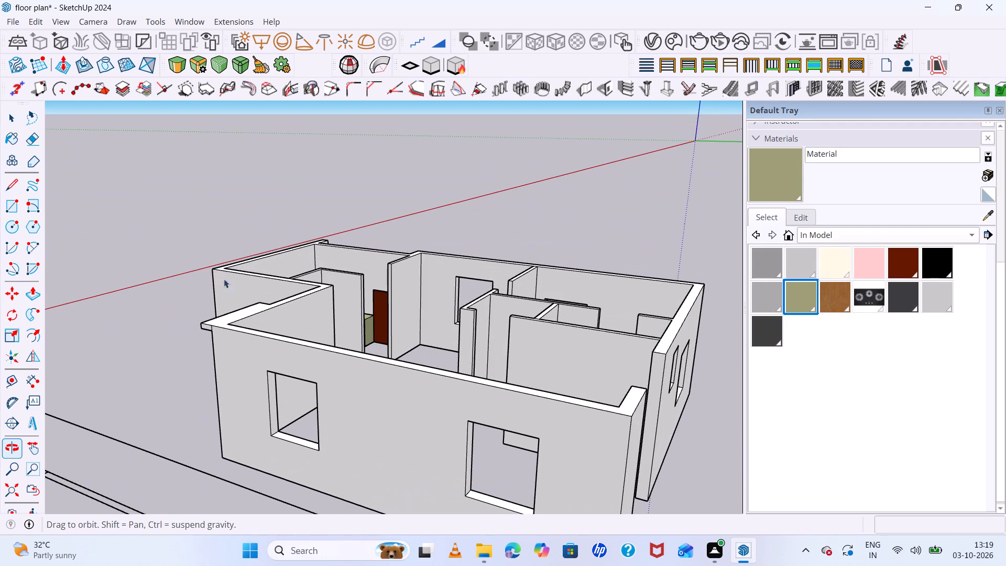
{"action": "middle_click_drag", "start_coordinate": [224, 279], "coordinate": [225, 279]}
{"action": "scroll", "coordinate": [202, 227], "scroll_direction": "up", "scroll_amount": 1}
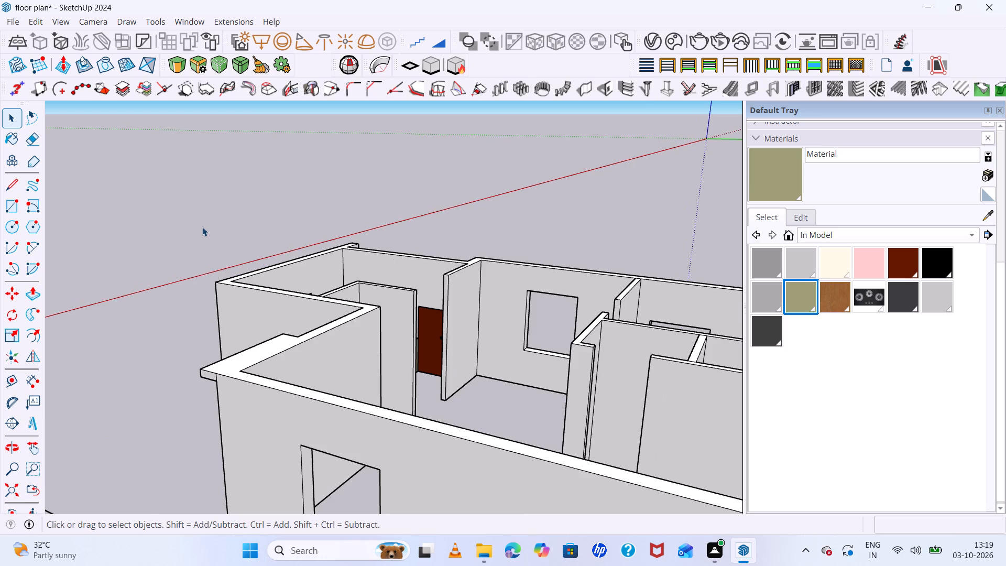
{"action": "scroll", "coordinate": [203, 226], "scroll_direction": "down", "scroll_amount": 2}
{"action": "middle_click_drag", "start_coordinate": [203, 226], "coordinate": [216, 191]}
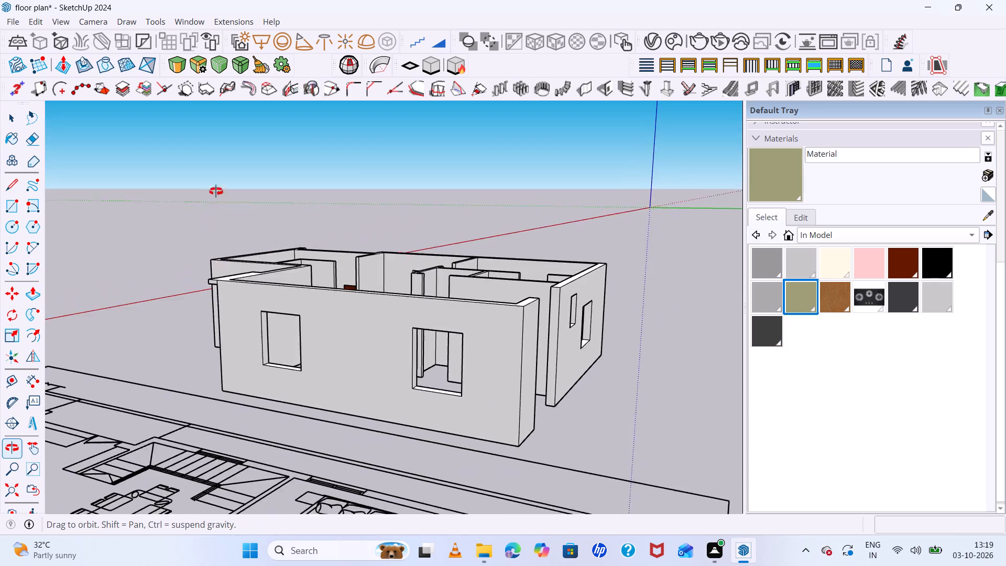
{"action": "middle_click_drag", "start_coordinate": [216, 191], "coordinate": [218, 182]}
{"action": "middle_click_drag", "start_coordinate": [218, 182], "coordinate": [219, 164]}
{"action": "middle_click", "coordinate": [217, 143]}
{"action": "middle_click", "coordinate": [217, 138]}
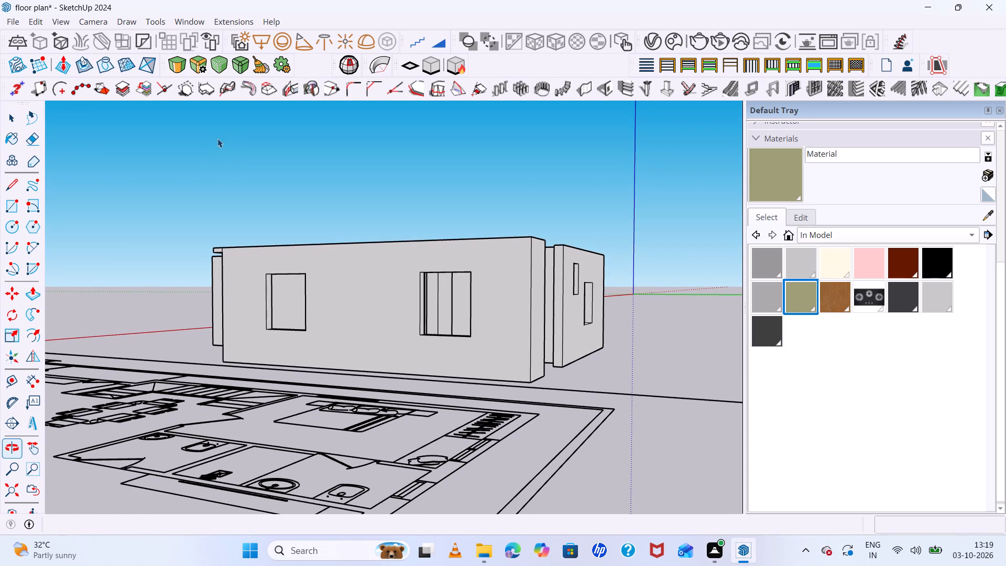
Examine the kitchen end wall, the entrance opening and the red front door side, including the view through the windows.
{"action": "middle_click_drag", "start_coordinate": [217, 139], "coordinate": [571, 225]}
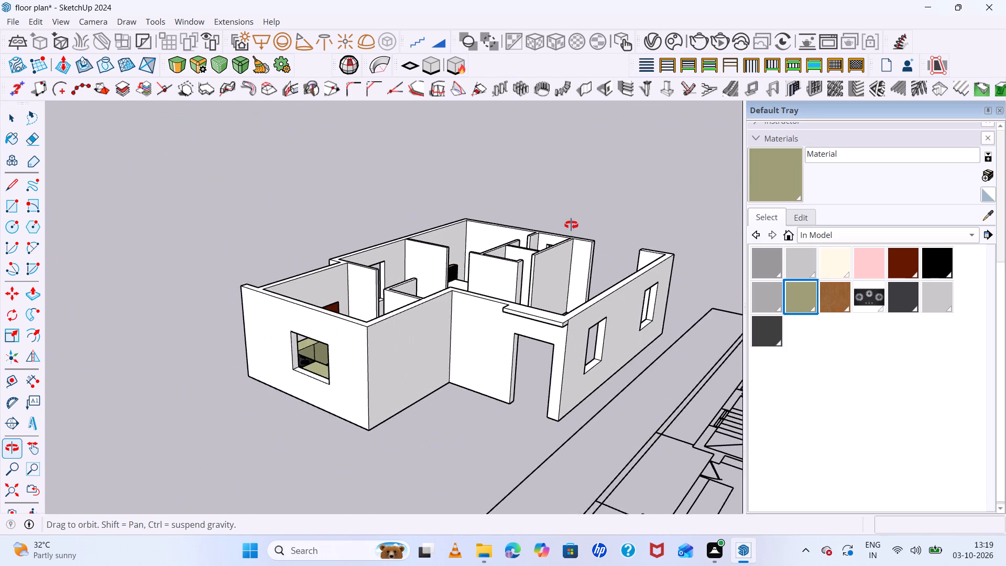
{"action": "middle_click_drag", "start_coordinate": [571, 225], "coordinate": [629, 209]}
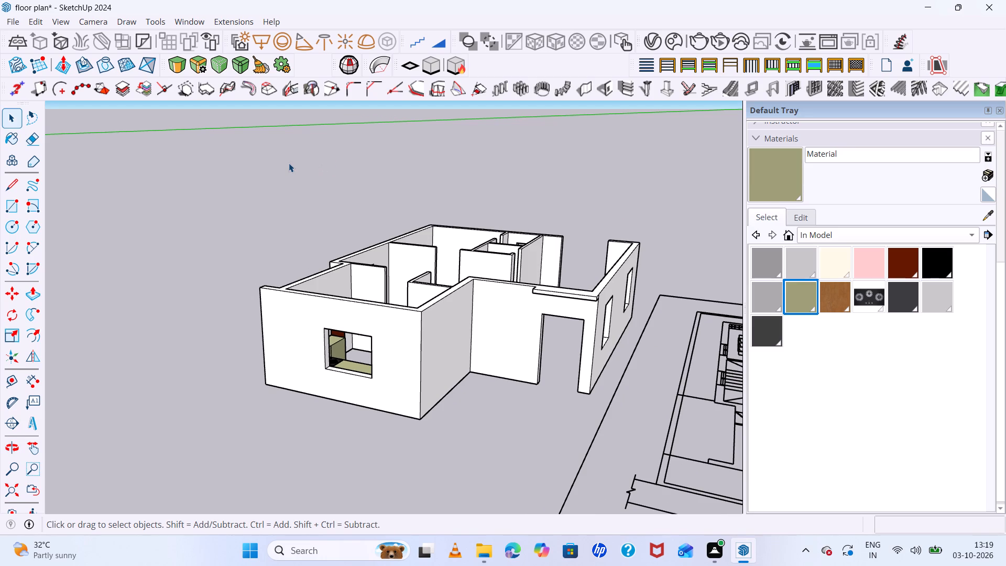
{"action": "middle_click_drag", "start_coordinate": [289, 163], "coordinate": [539, 201]}
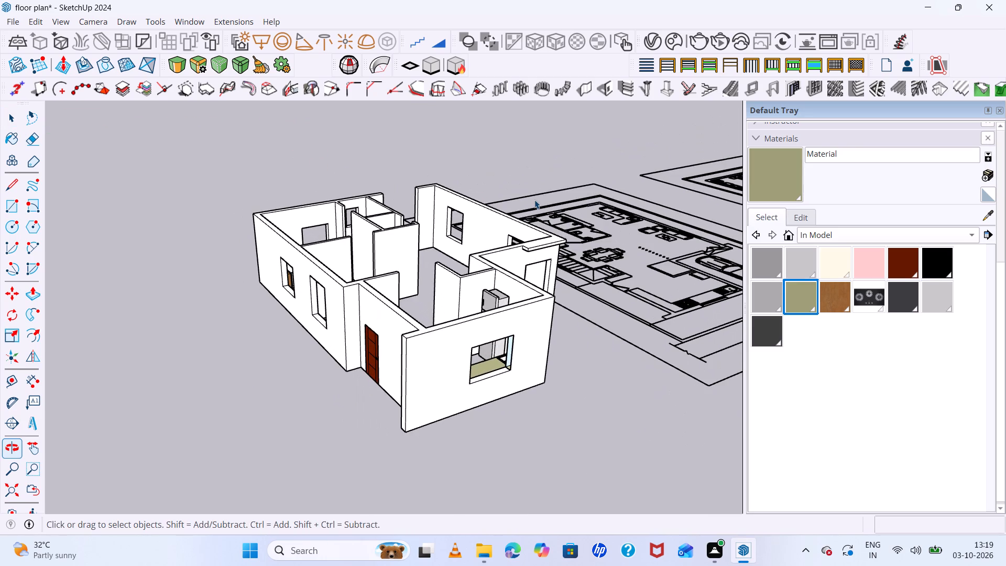
{"action": "middle_click_drag", "start_coordinate": [421, 176], "coordinate": [608, 219]}
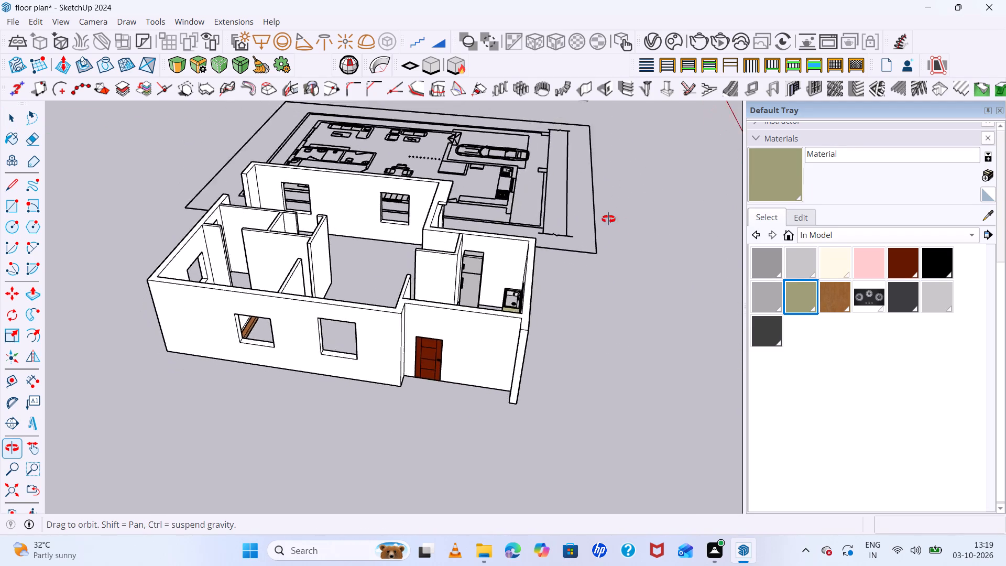
{"action": "middle_click_drag", "start_coordinate": [608, 219], "coordinate": [548, 182]}
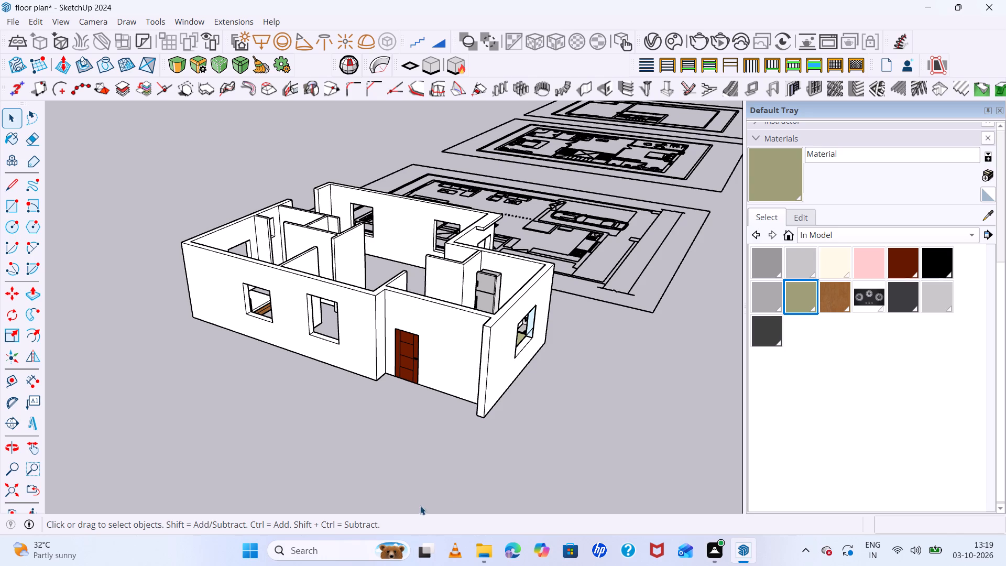
{"action": "middle_click_drag", "start_coordinate": [419, 500], "coordinate": [456, 313]}
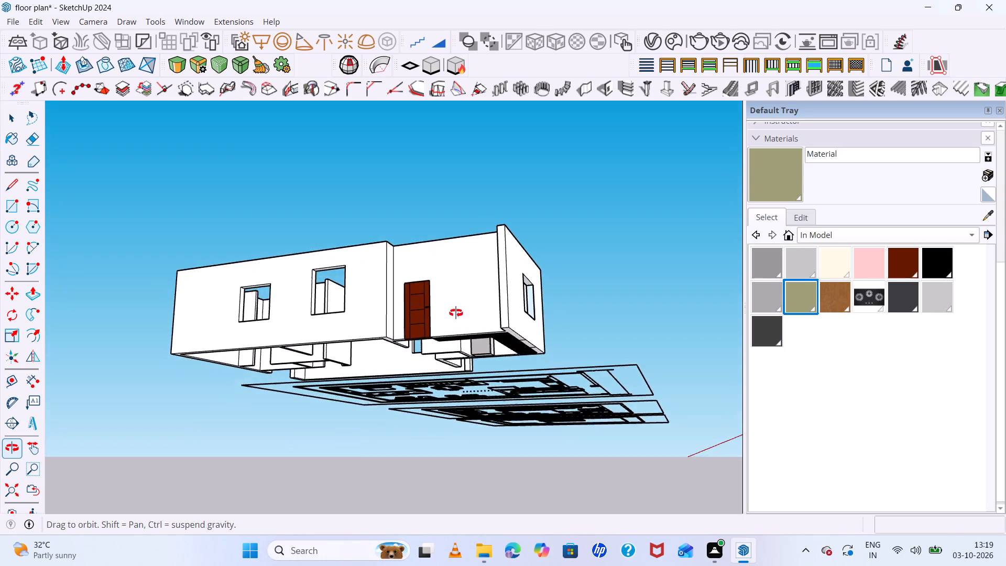
{"action": "middle_click_drag", "start_coordinate": [456, 313], "coordinate": [456, 309]}
{"action": "middle_click_drag", "start_coordinate": [457, 311], "coordinate": [474, 525]}
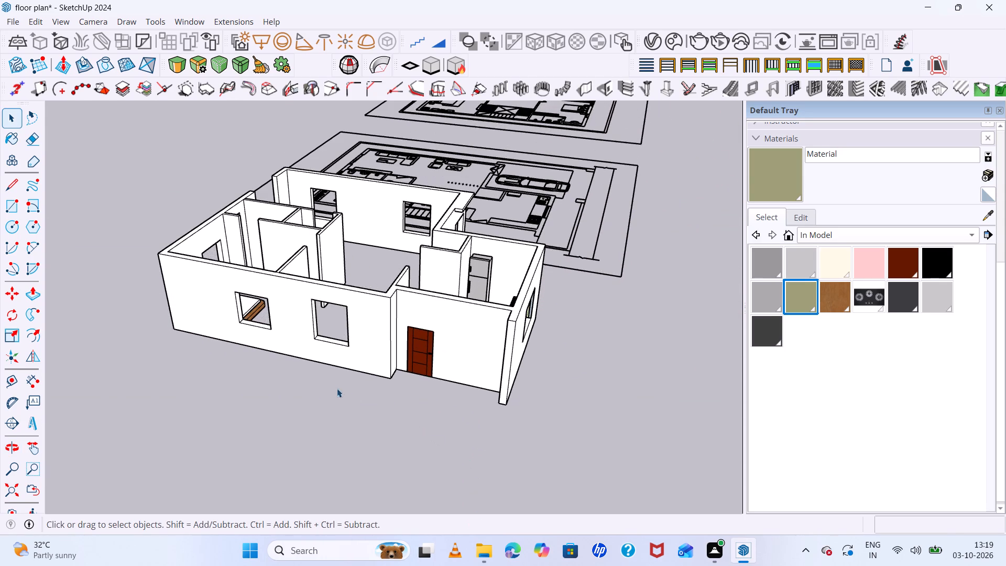
{"action": "scroll", "coordinate": [325, 359], "scroll_direction": "up", "scroll_amount": 2}
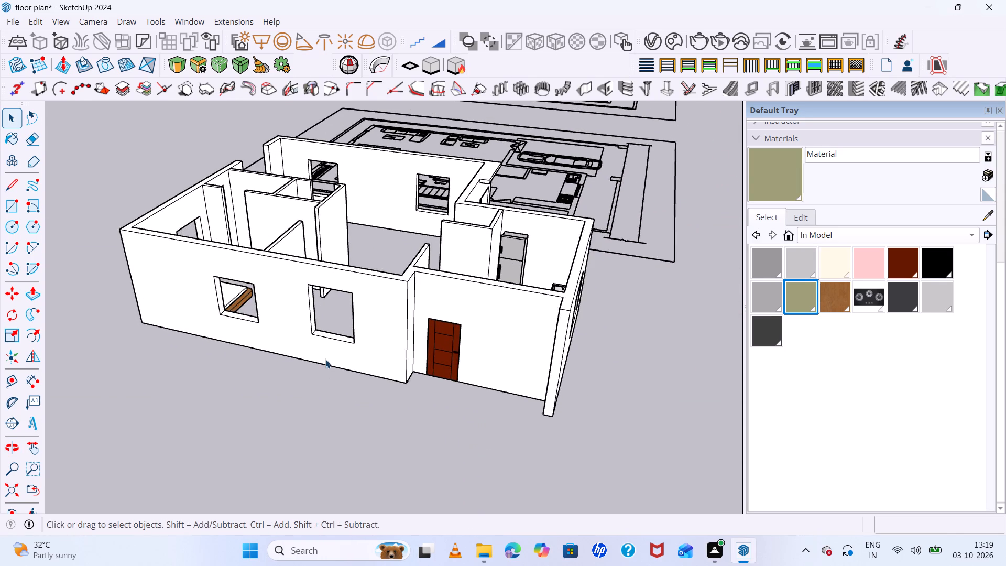
{"action": "scroll", "coordinate": [325, 359], "scroll_direction": "up", "scroll_amount": 2}
{"action": "scroll", "coordinate": [325, 359], "scroll_direction": "down", "scroll_amount": 4}
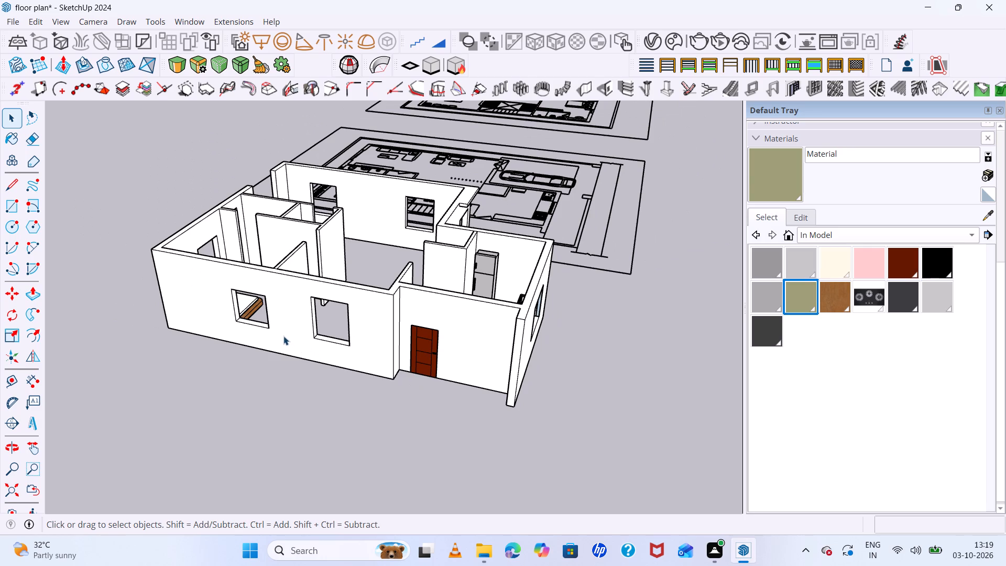
{"action": "scroll", "coordinate": [243, 309], "scroll_direction": "up", "scroll_amount": 5}
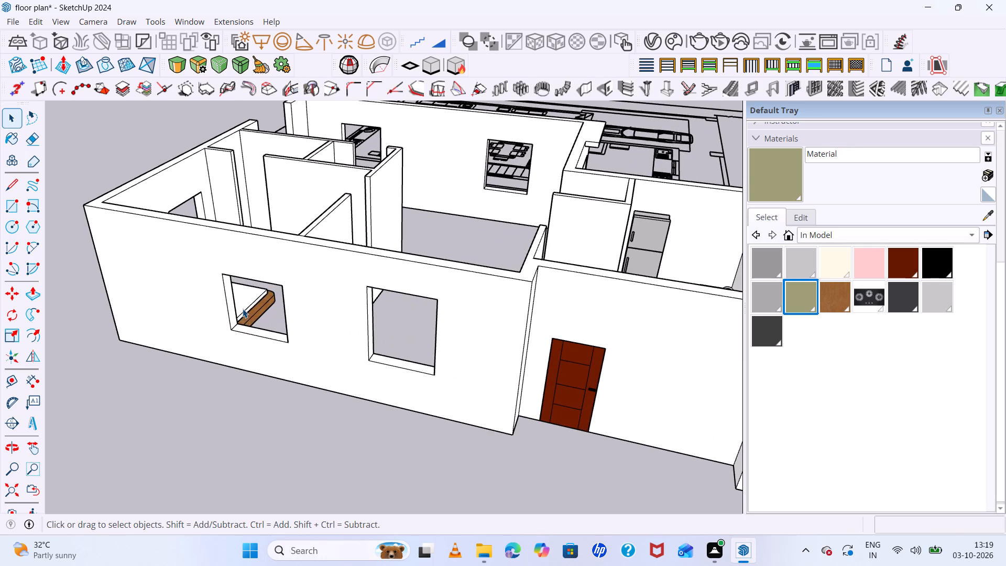
{"action": "scroll", "coordinate": [243, 309], "scroll_direction": "down", "scroll_amount": 4}
Examine the room interiors from above, from the kitchen counter across the partitions to the bed.
{"action": "middle_click_drag", "start_coordinate": [249, 312], "coordinate": [601, 437]}
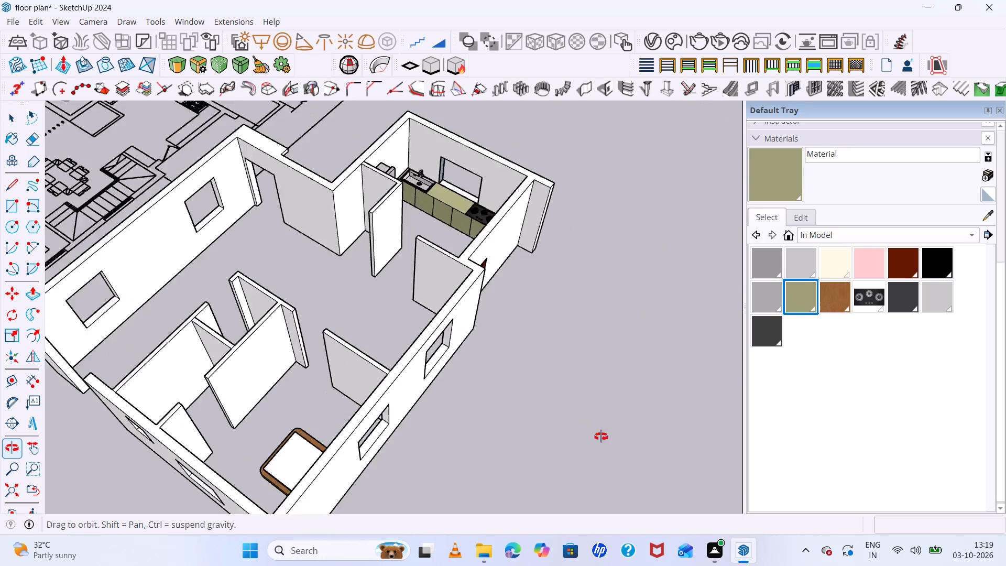
{"action": "middle_click_drag", "start_coordinate": [601, 437], "coordinate": [654, 346]}
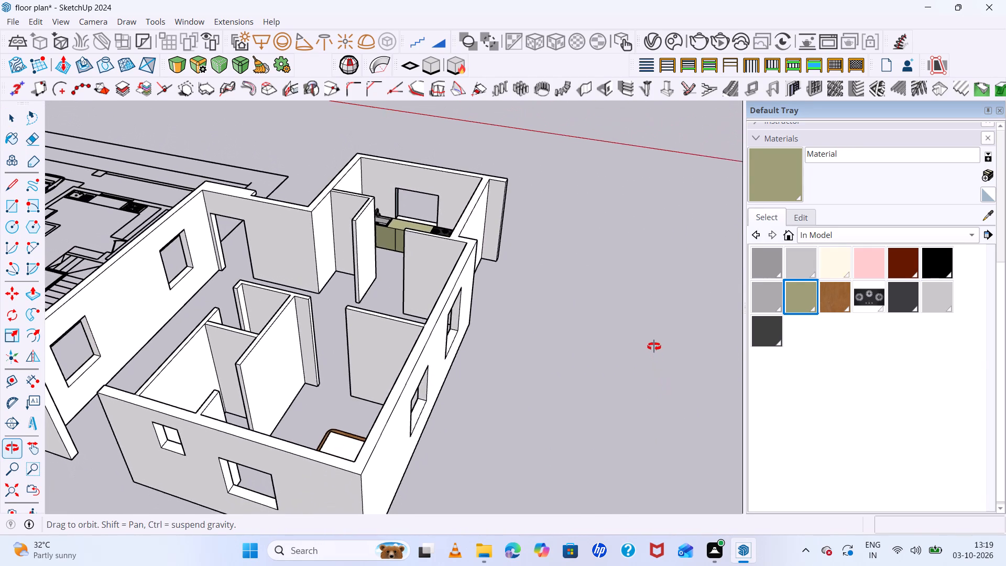
{"action": "middle_click_drag", "start_coordinate": [654, 346], "coordinate": [651, 334]}
{"action": "middle_click_drag", "start_coordinate": [645, 334], "coordinate": [643, 333]}
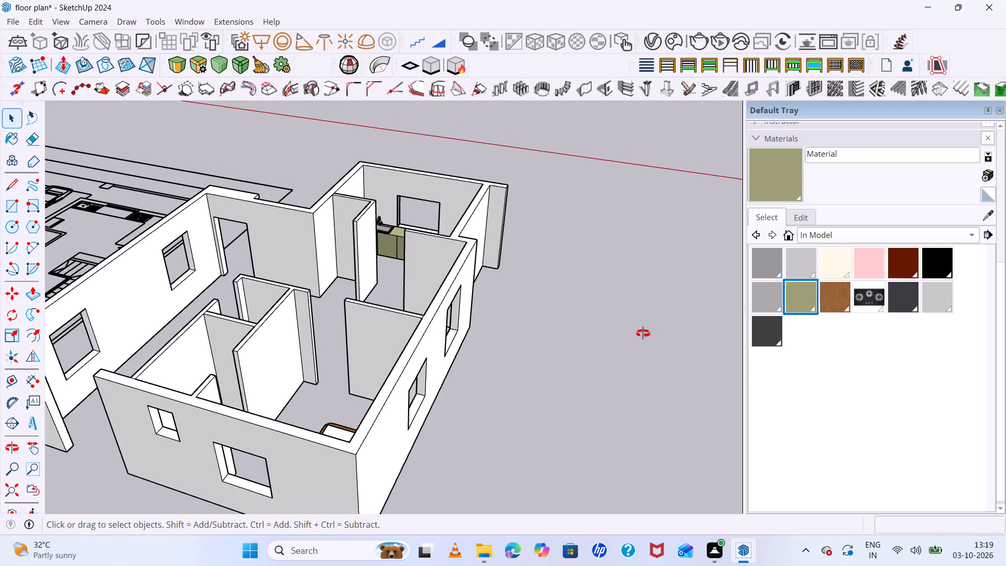
{"action": "middle_click_drag", "start_coordinate": [643, 333], "coordinate": [665, 340]}
{"action": "middle_click", "coordinate": [665, 340]}
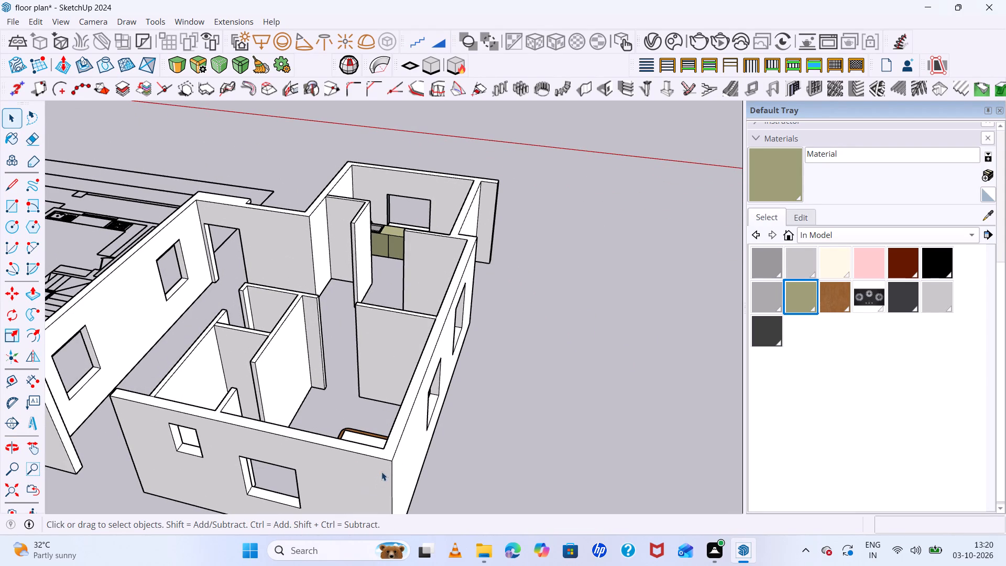
{"action": "middle_click_drag", "start_coordinate": [303, 409], "coordinate": [655, 435]}
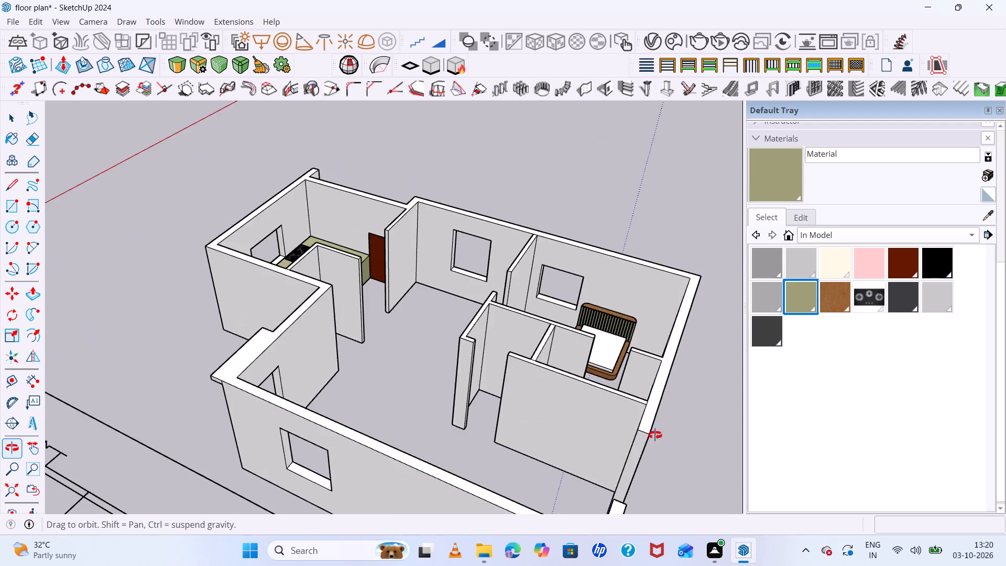
{"action": "middle_click_drag", "start_coordinate": [655, 435], "coordinate": [643, 424]}
{"action": "middle_click_drag", "start_coordinate": [639, 422], "coordinate": [573, 401]}
{"action": "middle_click_drag", "start_coordinate": [571, 400], "coordinate": [550, 391]}
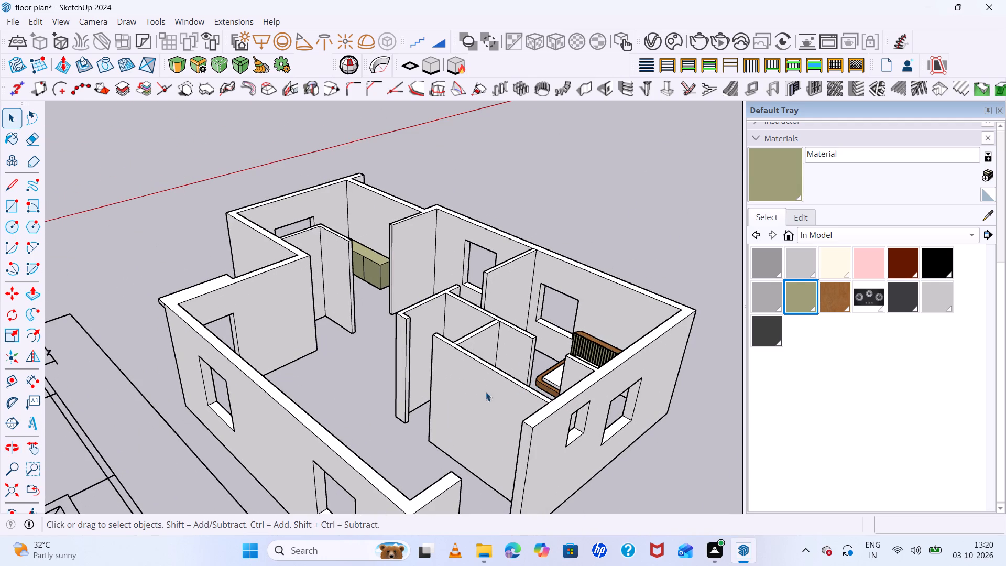
Examine the bedroom end wall windows, the bed's placement and the overall room layout from outside and above.
{"action": "middle_click_drag", "start_coordinate": [484, 392], "coordinate": [442, 291]}
{"action": "middle_click_drag", "start_coordinate": [447, 297], "coordinate": [471, 320]}
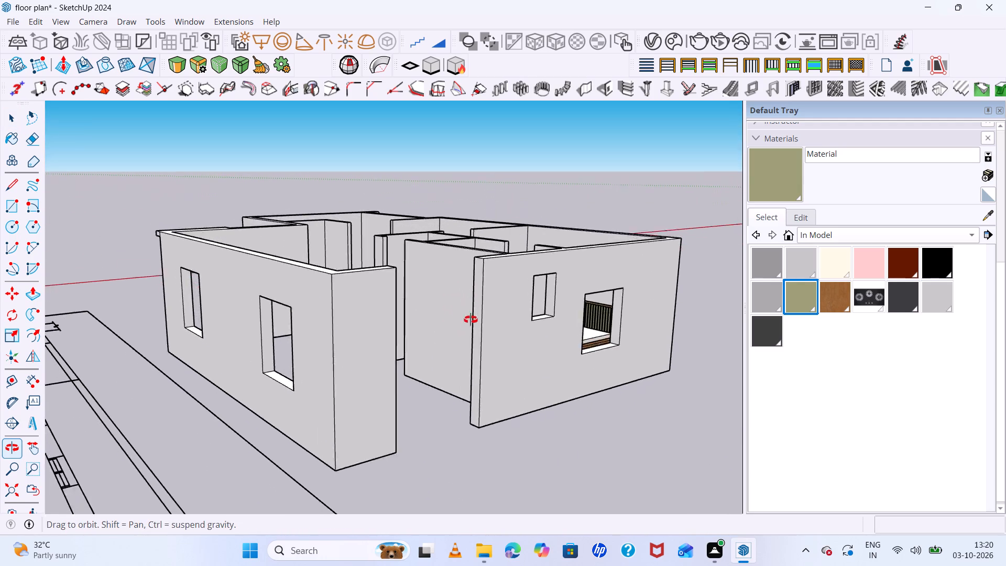
{"action": "middle_click_drag", "start_coordinate": [471, 320], "coordinate": [503, 445]}
{"action": "middle_click", "coordinate": [503, 445]}
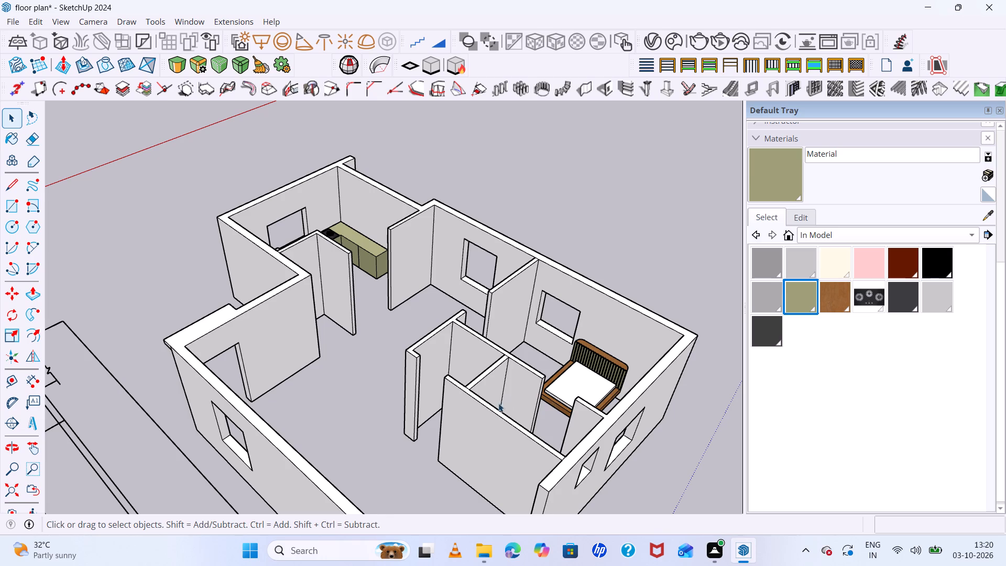
{"action": "middle_click_drag", "start_coordinate": [497, 405], "coordinate": [532, 365]}
{"action": "middle_click", "coordinate": [532, 364]}
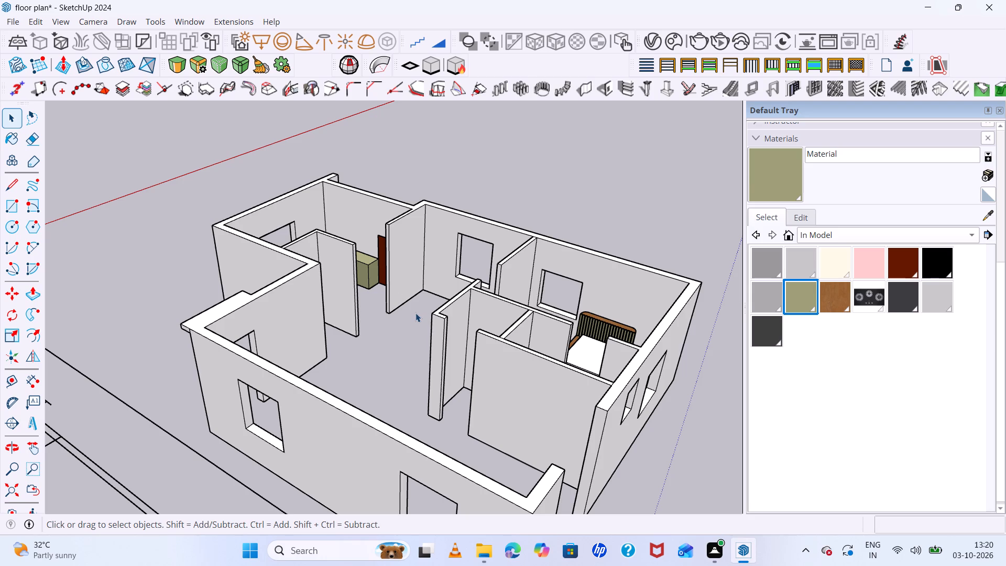
{"action": "middle_click_drag", "start_coordinate": [411, 282], "coordinate": [407, 230]}
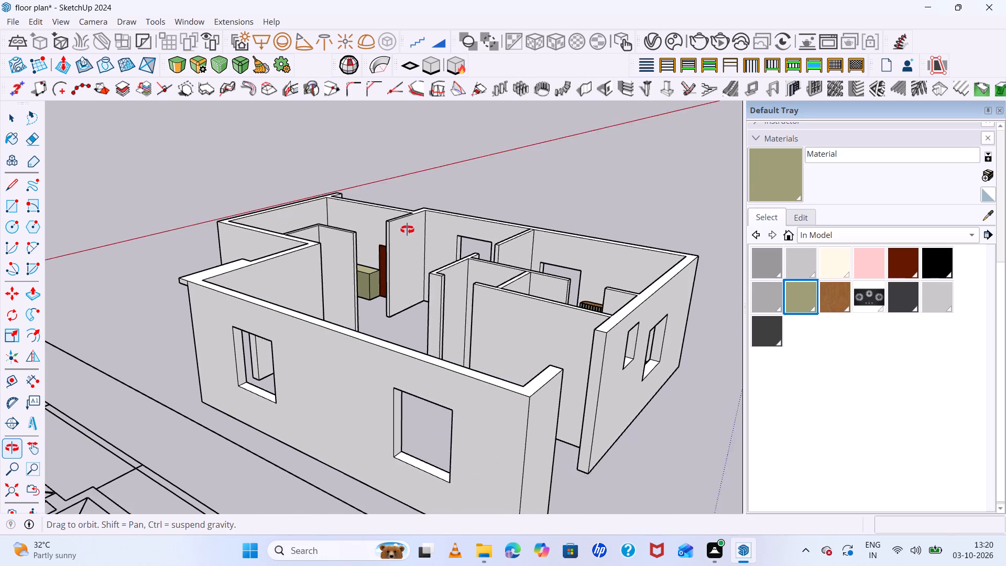
{"action": "middle_click_drag", "start_coordinate": [407, 230], "coordinate": [371, 311]}
{"action": "scroll", "coordinate": [371, 307], "scroll_direction": "down", "scroll_amount": 4}
{"action": "middle_click_drag", "start_coordinate": [377, 246], "coordinate": [382, 211]}
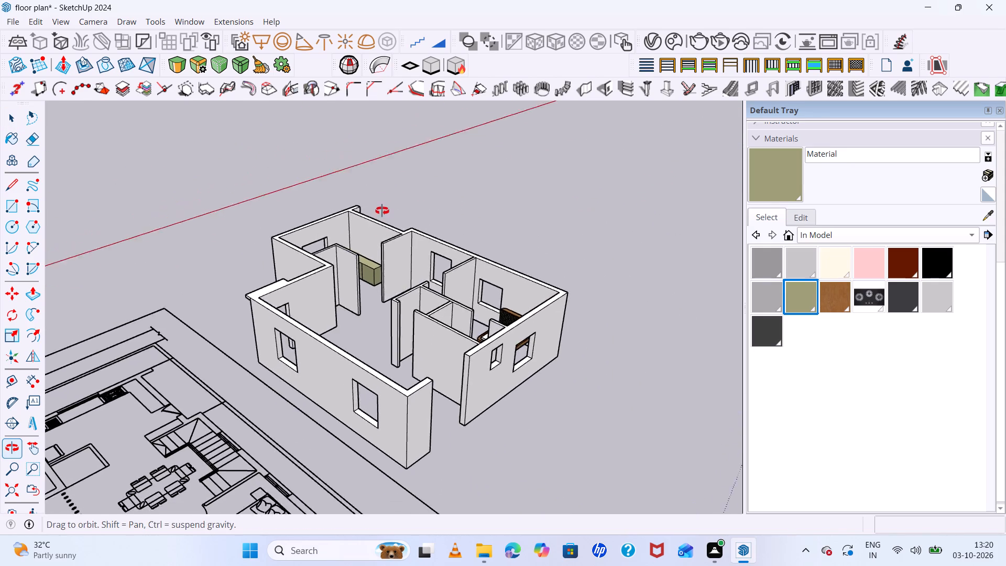
Examine the house exterior from above and near ground level, from the two-window wall around to the recessed entrance and end window.
{"action": "middle_click_drag", "start_coordinate": [382, 211], "coordinate": [388, 149]}
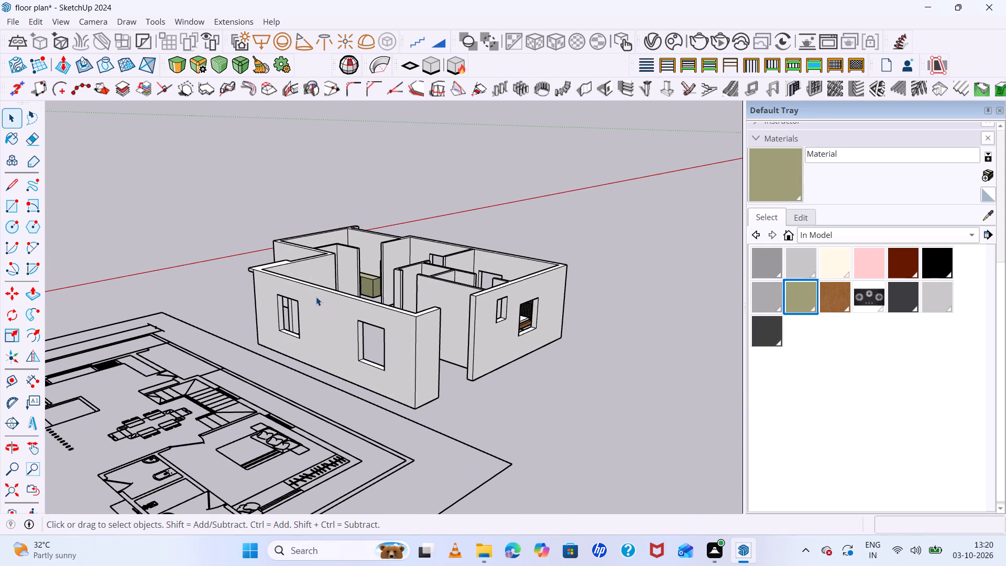
{"action": "middle_click_drag", "start_coordinate": [321, 307], "coordinate": [633, 253]}
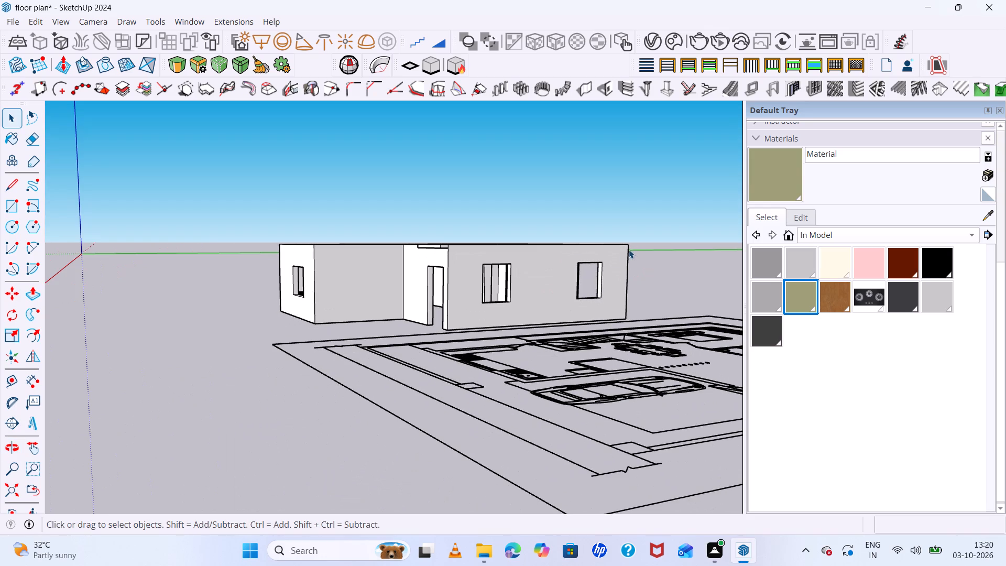
{"action": "middle_click_drag", "start_coordinate": [325, 442], "coordinate": [323, 405]}
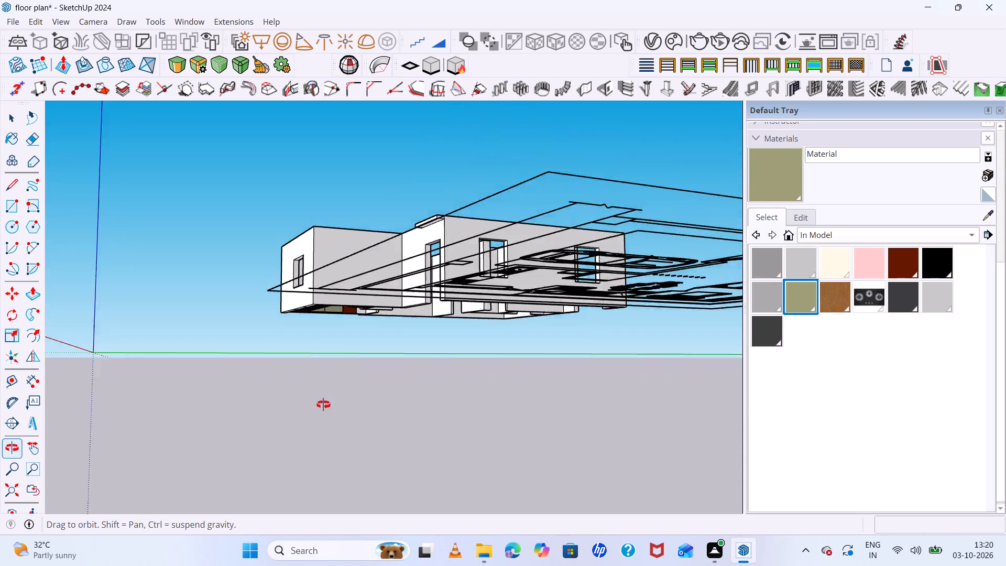
{"action": "middle_click_drag", "start_coordinate": [323, 405], "coordinate": [335, 447]}
{"action": "scroll", "coordinate": [156, 373], "scroll_direction": "up", "scroll_amount": 5}
{"action": "scroll", "coordinate": [157, 371], "scroll_direction": "down", "scroll_amount": 5}
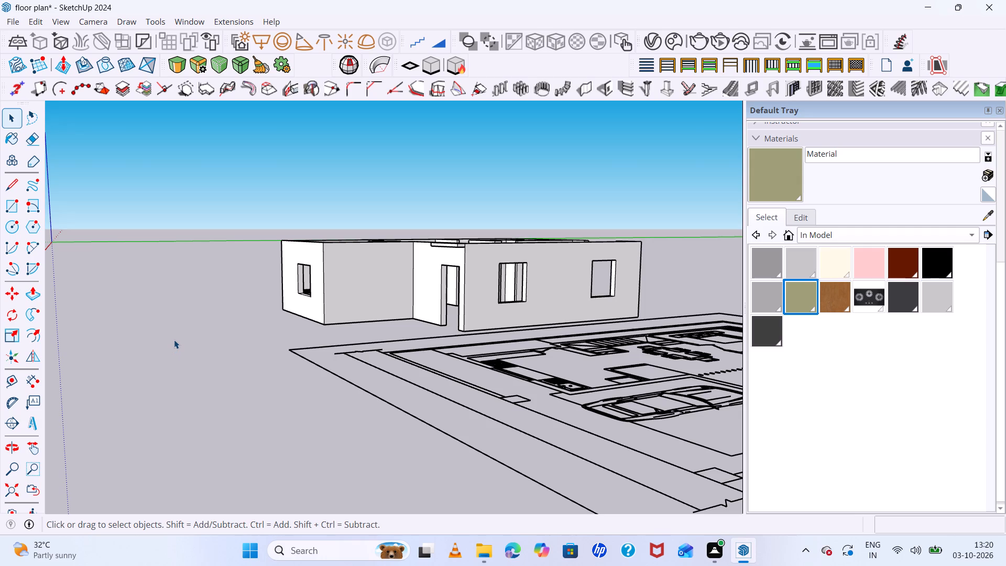
{"action": "scroll", "coordinate": [174, 340], "scroll_direction": "up", "scroll_amount": 5}
{"action": "scroll", "coordinate": [174, 340], "scroll_direction": "down", "scroll_amount": 2}
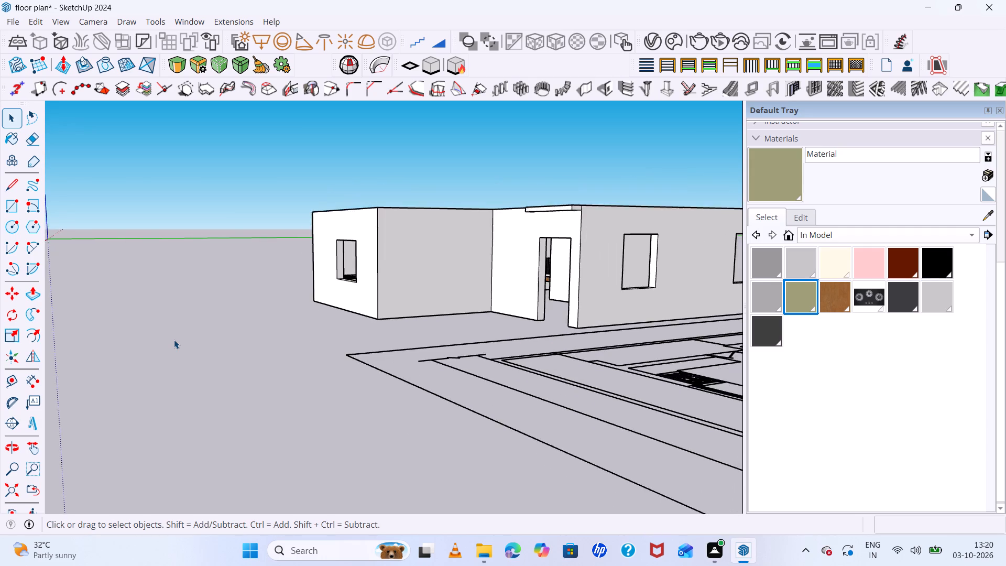
{"action": "scroll", "coordinate": [174, 340], "scroll_direction": "down", "scroll_amount": 4}
{"action": "scroll", "coordinate": [174, 339], "scroll_direction": "up", "scroll_amount": 1}
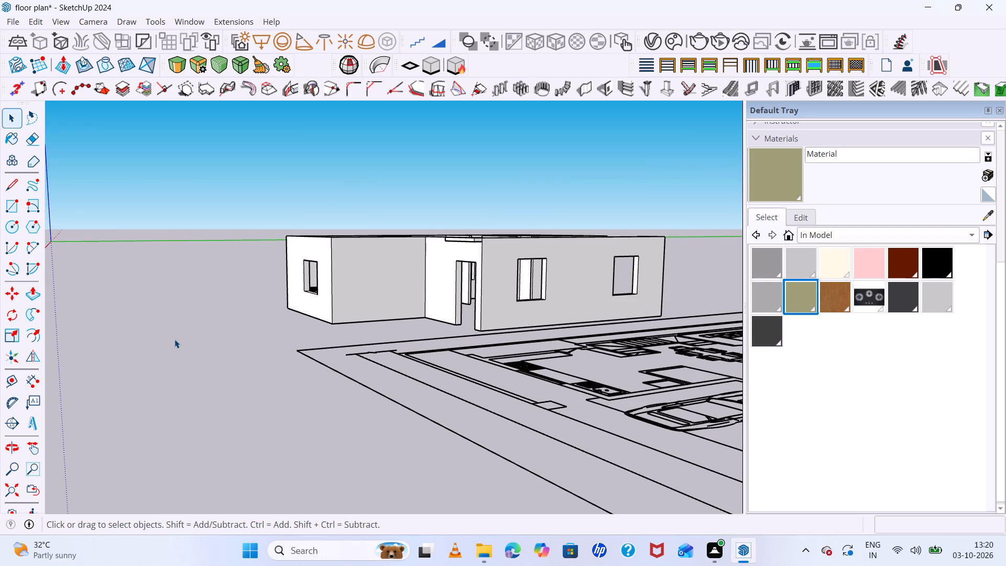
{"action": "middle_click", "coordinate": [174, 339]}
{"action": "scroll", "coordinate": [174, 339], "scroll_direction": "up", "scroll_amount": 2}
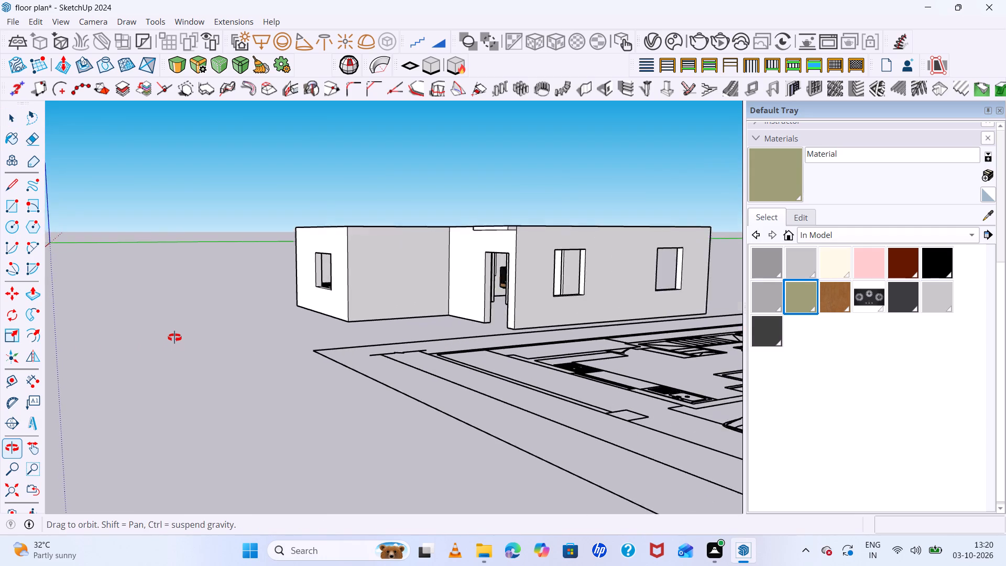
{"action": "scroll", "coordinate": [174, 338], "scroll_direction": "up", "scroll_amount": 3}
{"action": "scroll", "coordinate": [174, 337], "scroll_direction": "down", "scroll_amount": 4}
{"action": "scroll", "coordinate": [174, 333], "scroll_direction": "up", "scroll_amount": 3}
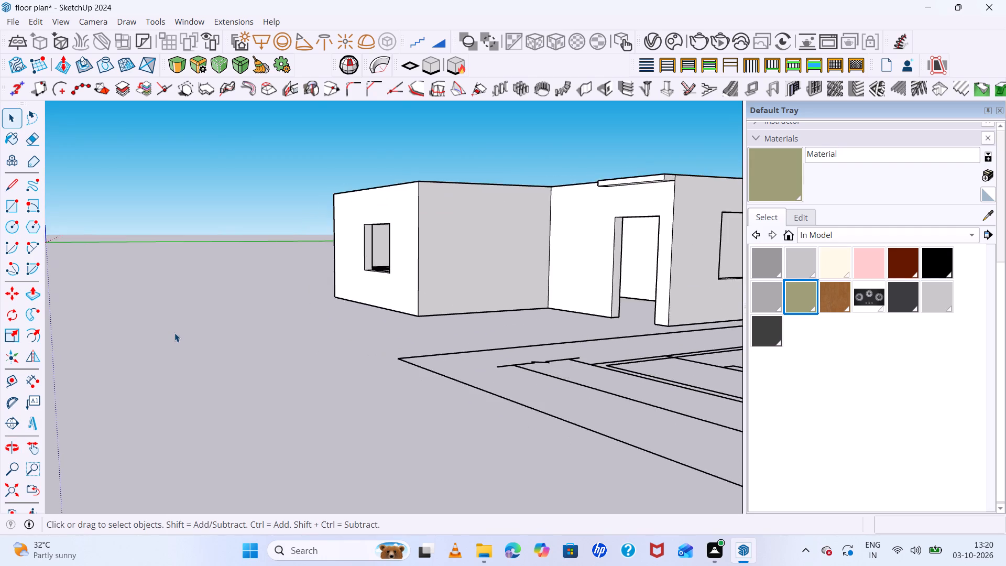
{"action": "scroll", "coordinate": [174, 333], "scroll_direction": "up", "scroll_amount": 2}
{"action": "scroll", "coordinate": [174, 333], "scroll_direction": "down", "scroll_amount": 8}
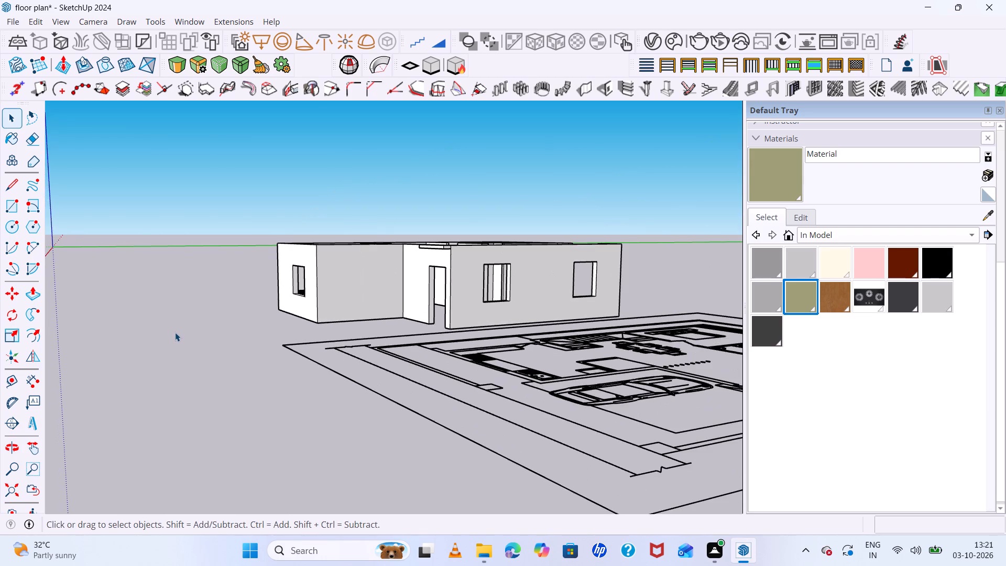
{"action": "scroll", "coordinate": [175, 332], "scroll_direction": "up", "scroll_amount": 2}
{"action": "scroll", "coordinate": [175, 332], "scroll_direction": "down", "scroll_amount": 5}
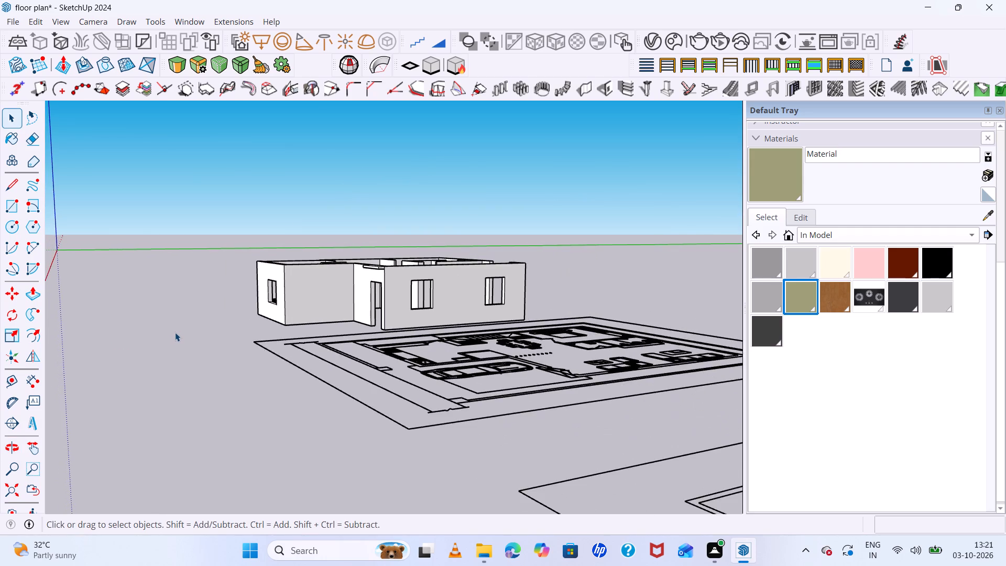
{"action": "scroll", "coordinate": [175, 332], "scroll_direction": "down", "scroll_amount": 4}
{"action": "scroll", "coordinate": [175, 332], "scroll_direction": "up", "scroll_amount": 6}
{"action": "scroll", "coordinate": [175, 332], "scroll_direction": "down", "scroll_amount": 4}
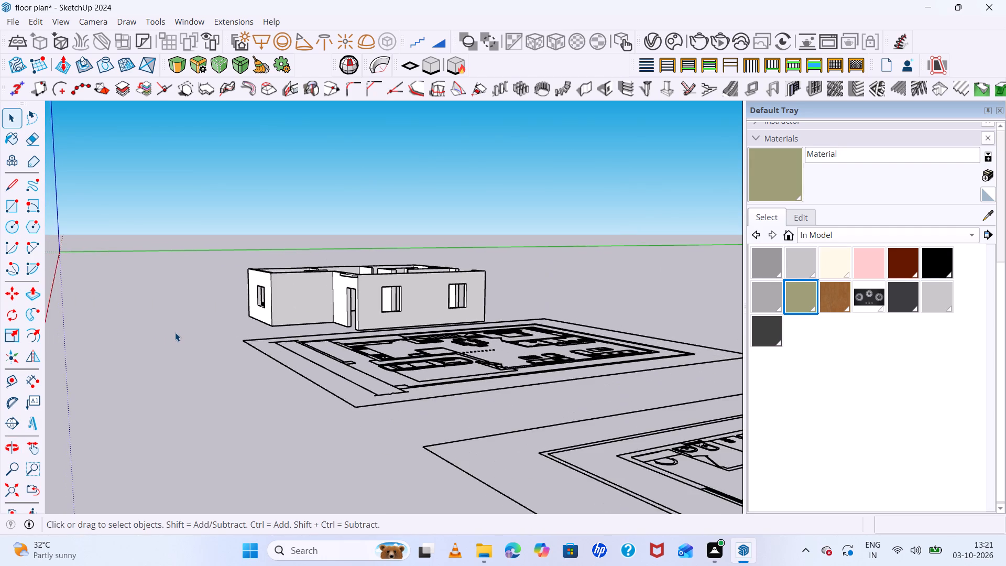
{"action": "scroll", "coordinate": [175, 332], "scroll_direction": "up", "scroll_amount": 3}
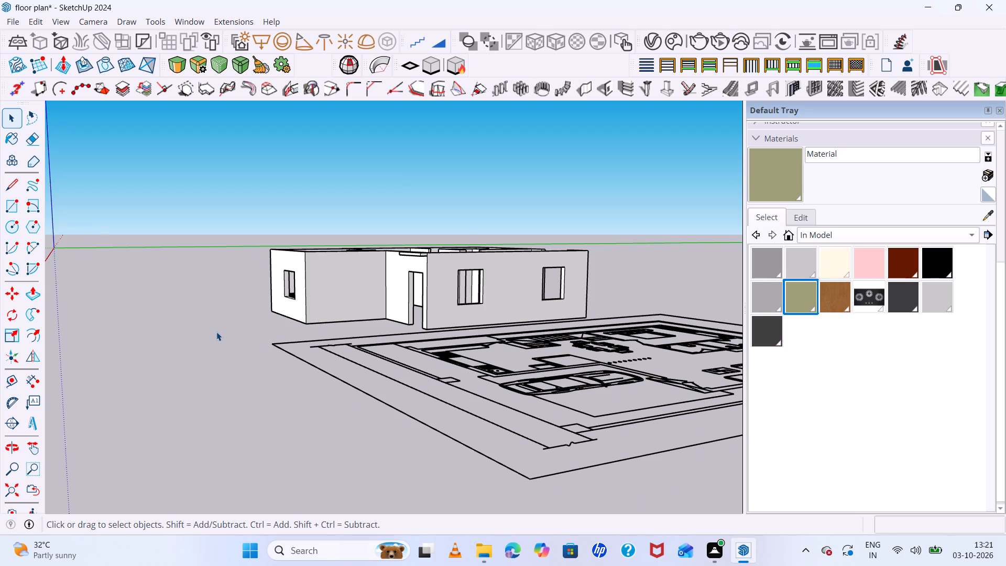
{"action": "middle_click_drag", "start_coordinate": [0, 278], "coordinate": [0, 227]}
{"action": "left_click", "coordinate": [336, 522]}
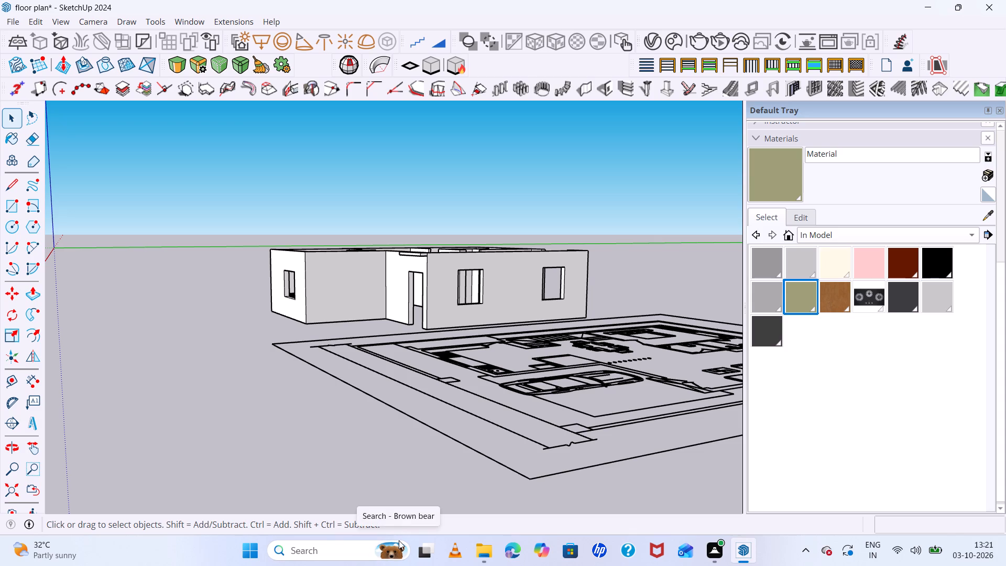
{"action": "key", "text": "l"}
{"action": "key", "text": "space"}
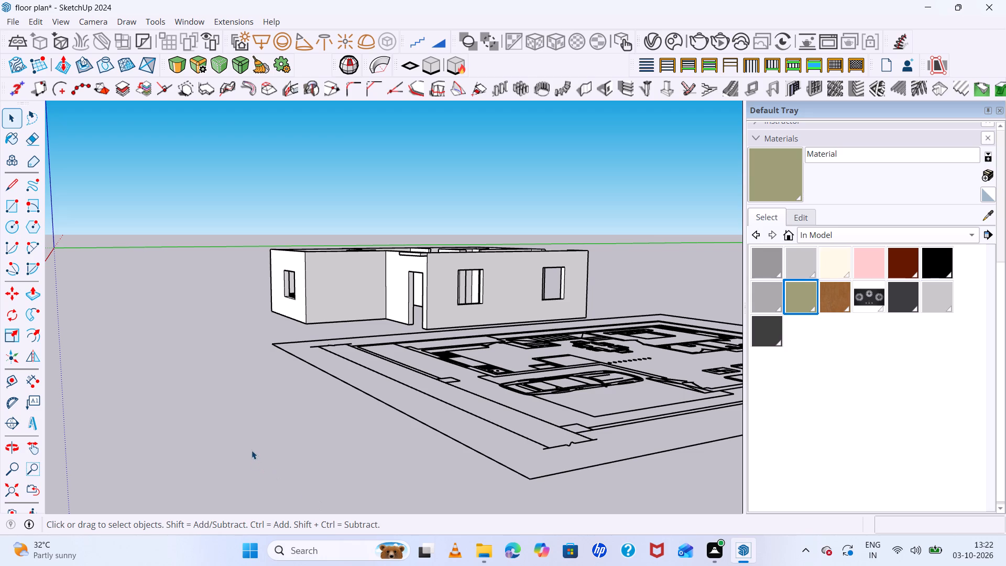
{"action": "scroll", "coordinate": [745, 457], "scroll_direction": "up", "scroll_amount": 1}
Examine the kitchen end wall, recessed entrance and two-window wall from ground level, from above and from below.
{"action": "middle_click_drag", "start_coordinate": [69, 486], "coordinate": [134, 473]}
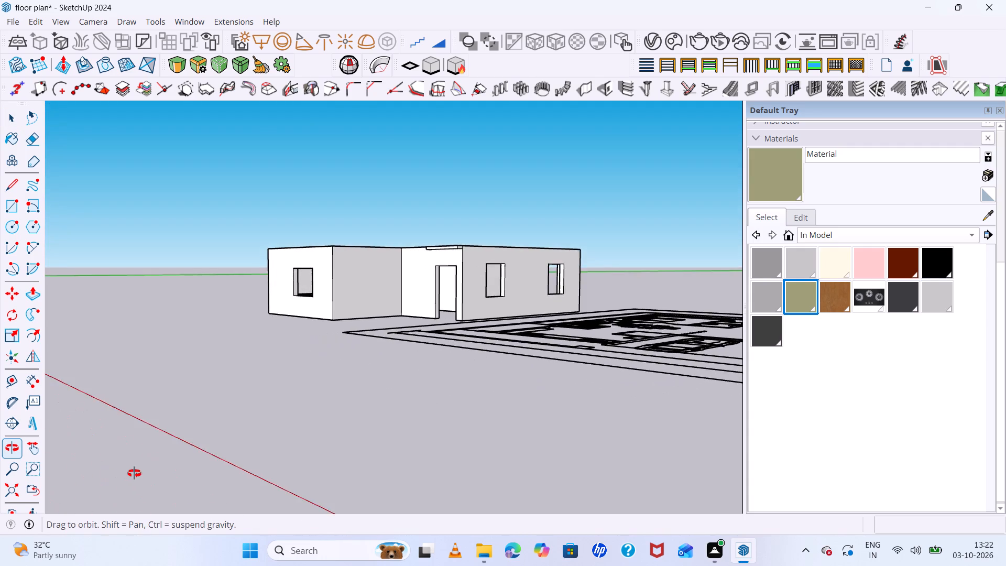
{"action": "middle_click_drag", "start_coordinate": [134, 473], "coordinate": [54, 565]}
{"action": "middle_click_drag", "start_coordinate": [50, 565], "coordinate": [46, 565]}
{"action": "middle_click_drag", "start_coordinate": [42, 565], "coordinate": [0, 565]}
{"action": "scroll", "coordinate": [13, 493], "scroll_direction": "up", "scroll_amount": 3}
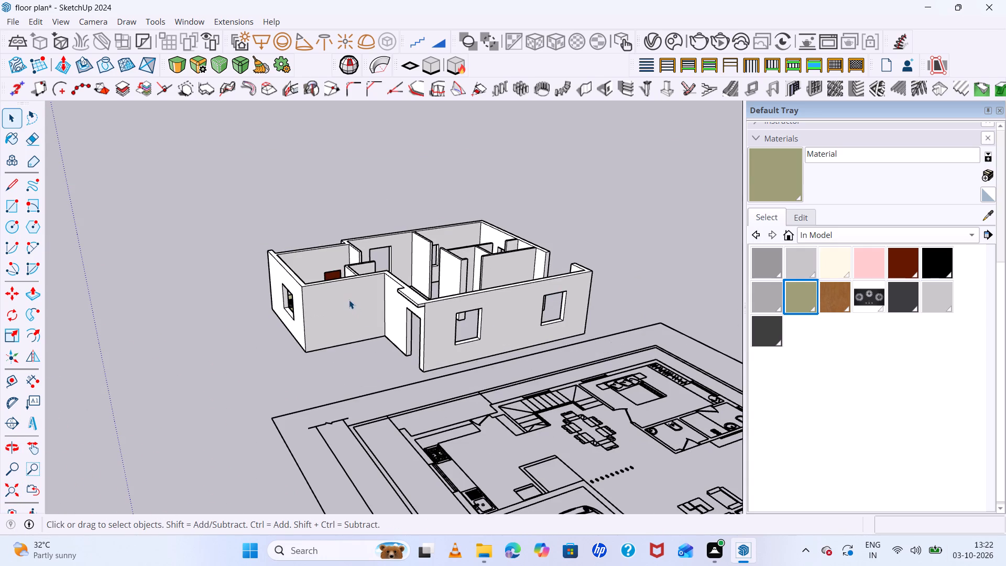
{"action": "scroll", "coordinate": [348, 298], "scroll_direction": "up", "scroll_amount": 5}
{"action": "scroll", "coordinate": [347, 295], "scroll_direction": "down", "scroll_amount": 4}
{"action": "scroll", "coordinate": [347, 295], "scroll_direction": "up", "scroll_amount": 2}
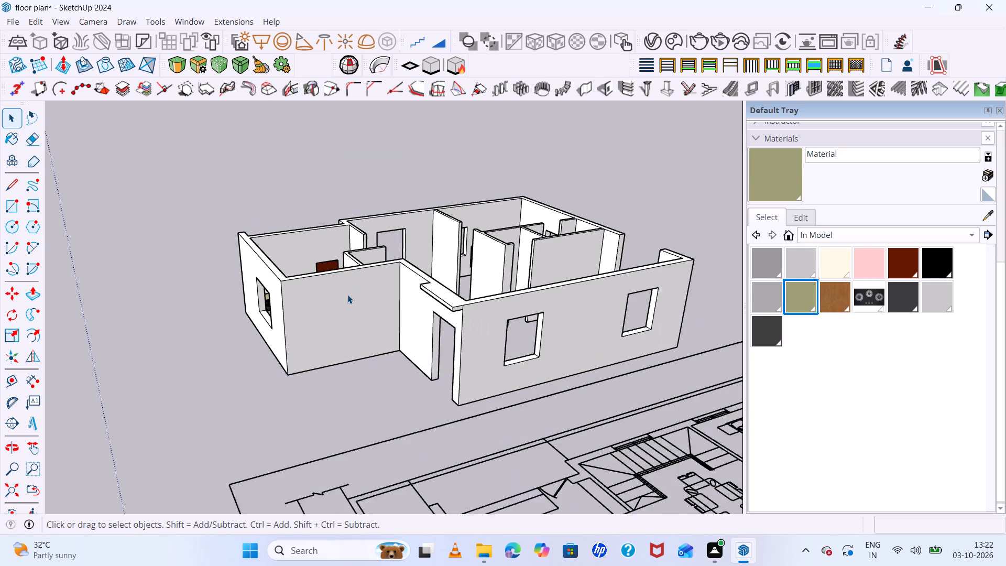
{"action": "scroll", "coordinate": [347, 295], "scroll_direction": "up", "scroll_amount": 1}
{"action": "middle_click_drag", "start_coordinate": [353, 279], "coordinate": [361, 158]}
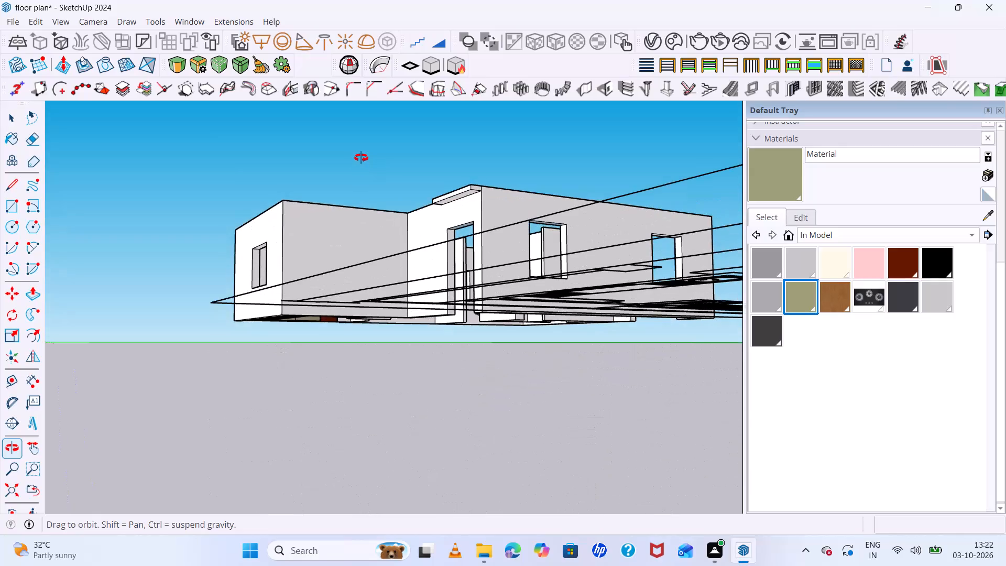
{"action": "middle_click_drag", "start_coordinate": [361, 158], "coordinate": [333, 278]}
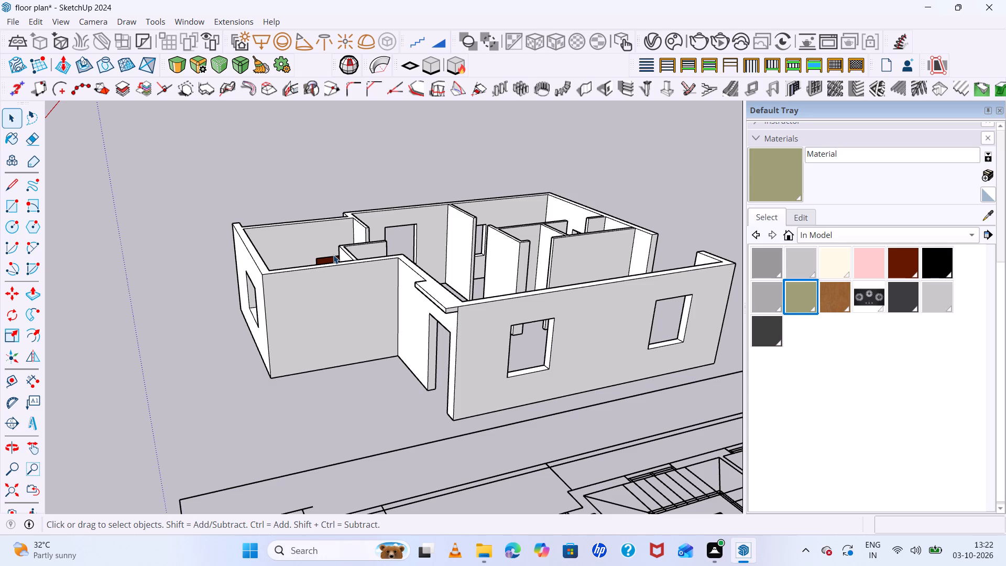
Examine the rooms over the entrance-side walls, including the kitchen counter, red door, partitions and bed, and the underside of the model.
{"action": "scroll", "coordinate": [330, 247], "scroll_direction": "up", "scroll_amount": 5}
{"action": "scroll", "coordinate": [330, 243], "scroll_direction": "down", "scroll_amount": 3}
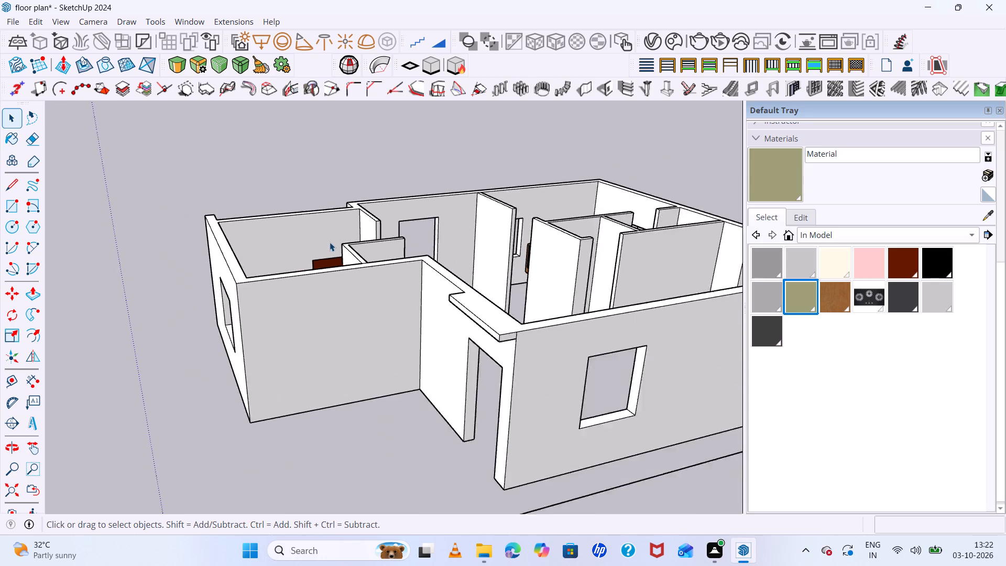
{"action": "scroll", "coordinate": [330, 242], "scroll_direction": "down", "scroll_amount": 3}
{"action": "middle_click_drag", "start_coordinate": [338, 232], "coordinate": [372, 132]}
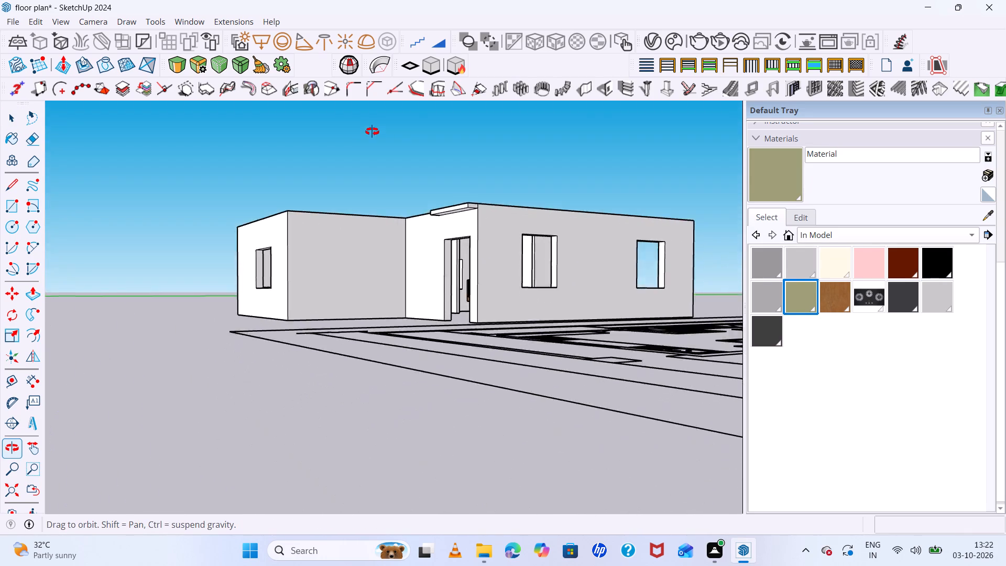
{"action": "middle_click_drag", "start_coordinate": [372, 132], "coordinate": [382, 82]}
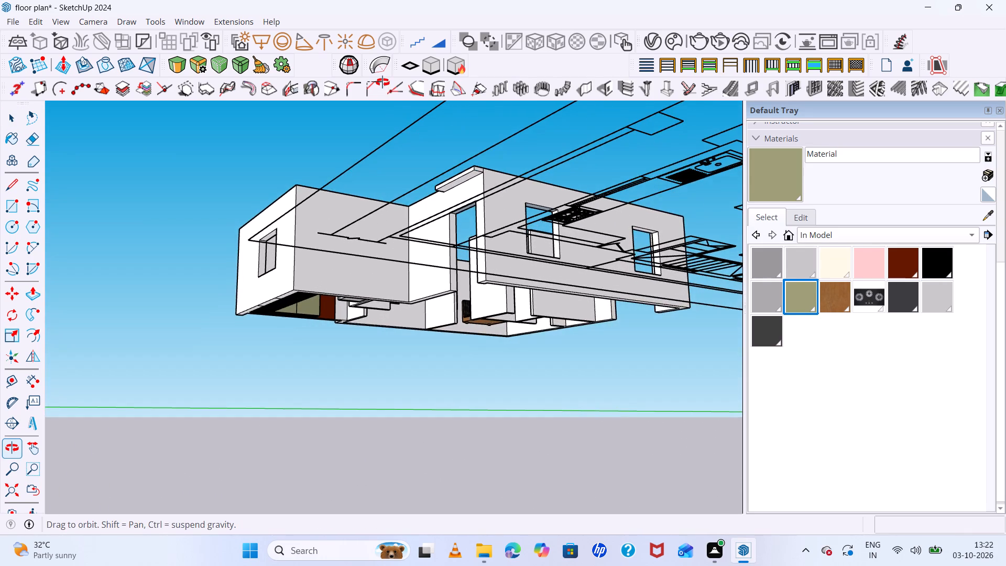
{"action": "middle_click_drag", "start_coordinate": [382, 82], "coordinate": [375, 252]}
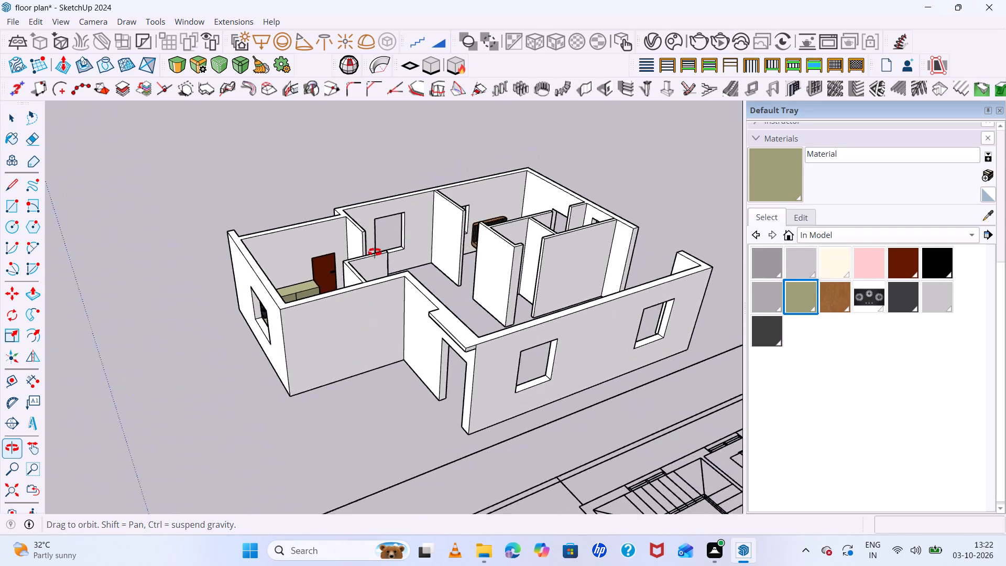
{"action": "middle_click_drag", "start_coordinate": [375, 252], "coordinate": [399, 198]}
{"action": "scroll", "coordinate": [399, 198], "scroll_direction": "up", "scroll_amount": 6}
{"action": "scroll", "coordinate": [399, 198], "scroll_direction": "down", "scroll_amount": 3}
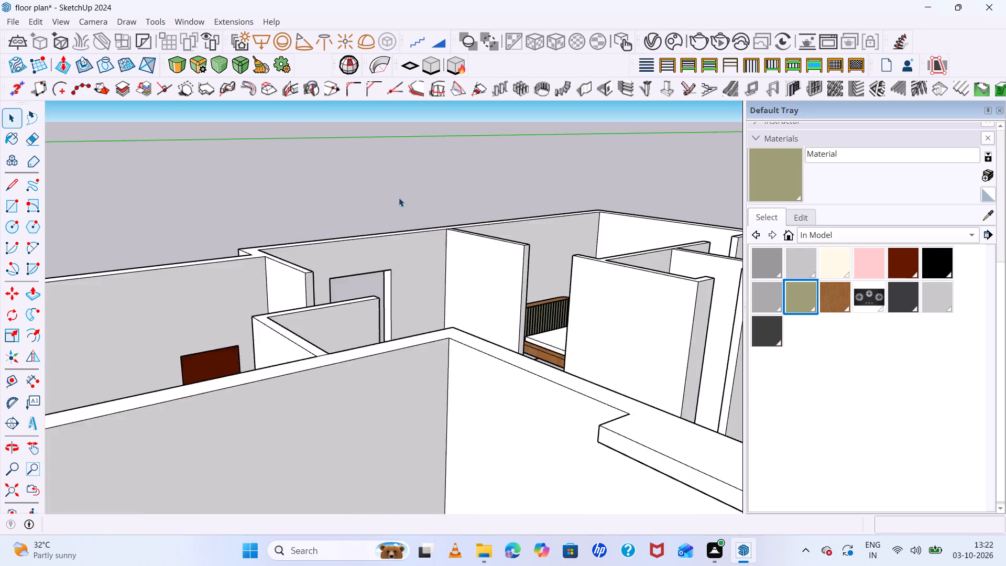
{"action": "scroll", "coordinate": [399, 198], "scroll_direction": "down", "scroll_amount": 2}
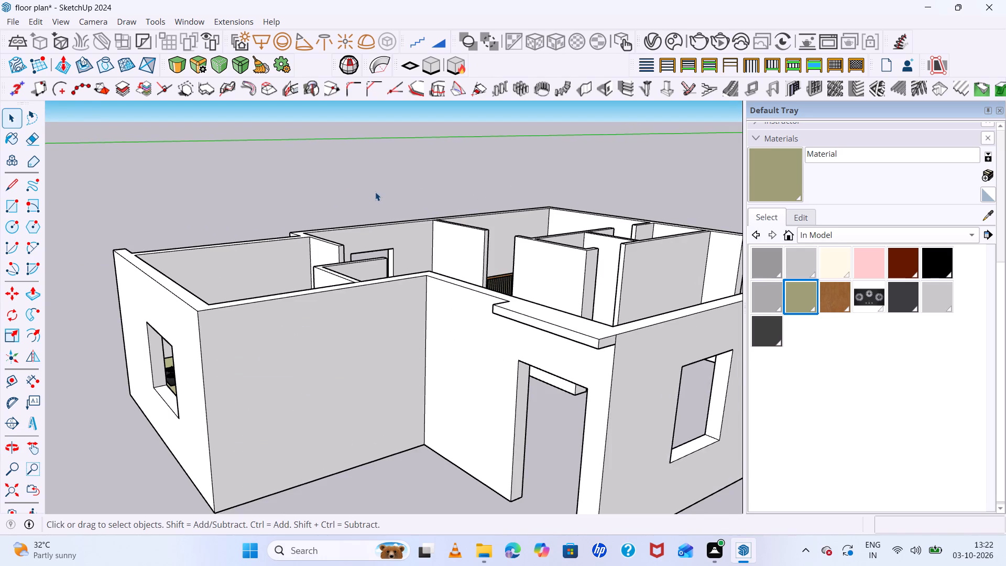
{"action": "scroll", "coordinate": [375, 192], "scroll_direction": "up", "scroll_amount": 1}
{"action": "scroll", "coordinate": [375, 191], "scroll_direction": "down", "scroll_amount": 2}
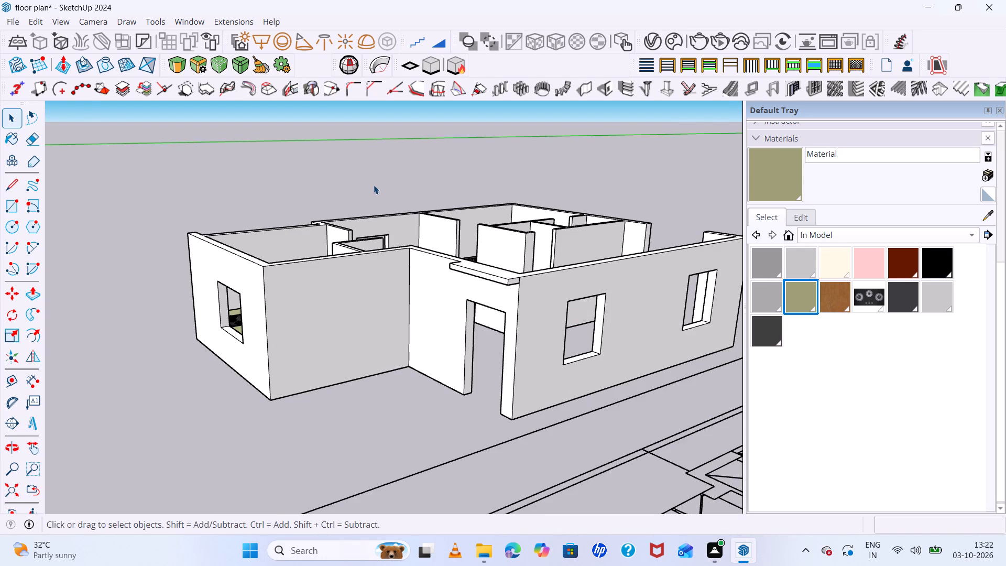
Examine the entrance-side exterior walls and their door and window openings at eye level, beside the floor plan drawing.
{"action": "middle_click_drag", "start_coordinate": [403, 135], "coordinate": [426, 77]}
{"action": "middle_click", "coordinate": [426, 77]}
{"action": "middle_click", "coordinate": [426, 77]}
{"action": "middle_click_drag", "start_coordinate": [426, 77], "coordinate": [425, 85]}
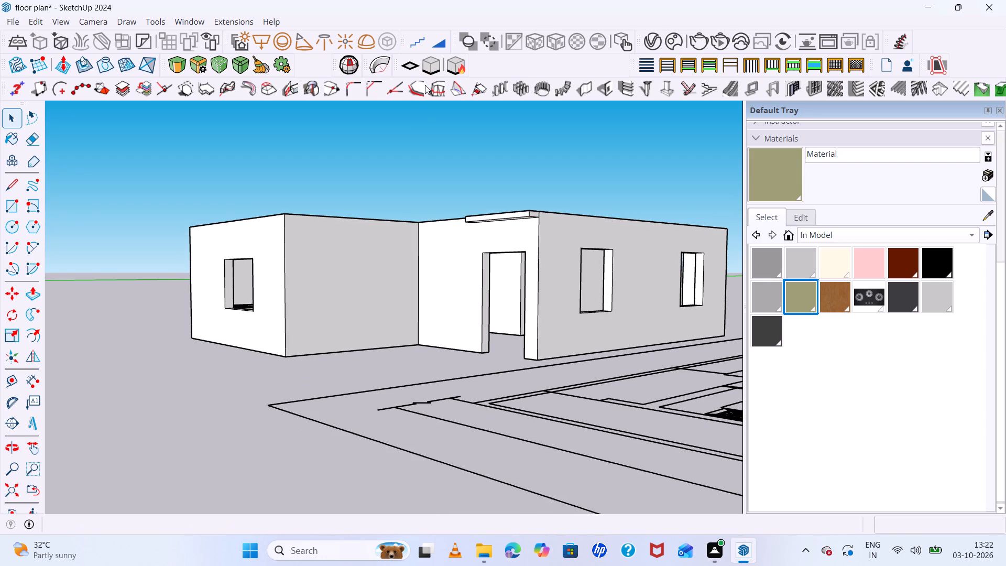
{"action": "middle_click_drag", "start_coordinate": [425, 85], "coordinate": [420, 128]}
{"action": "middle_click", "coordinate": [420, 128]}
{"action": "scroll", "coordinate": [418, 135], "scroll_direction": "down", "scroll_amount": 1}
{"action": "middle_click_drag", "start_coordinate": [417, 140], "coordinate": [413, 172]}
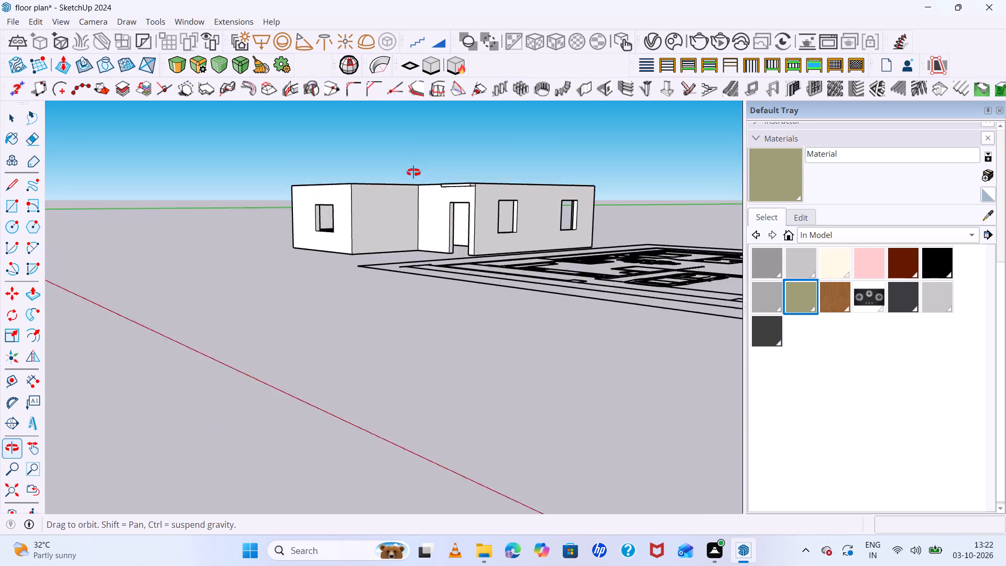
{"action": "middle_click_drag", "start_coordinate": [413, 172], "coordinate": [413, 181]}
Examine the wall tops and partitions above the recessed entrance, and the kitchen end window up close.
{"action": "scroll", "coordinate": [413, 154], "scroll_direction": "up", "scroll_amount": 5}
{"action": "scroll", "coordinate": [413, 154], "scroll_direction": "down", "scroll_amount": 4}
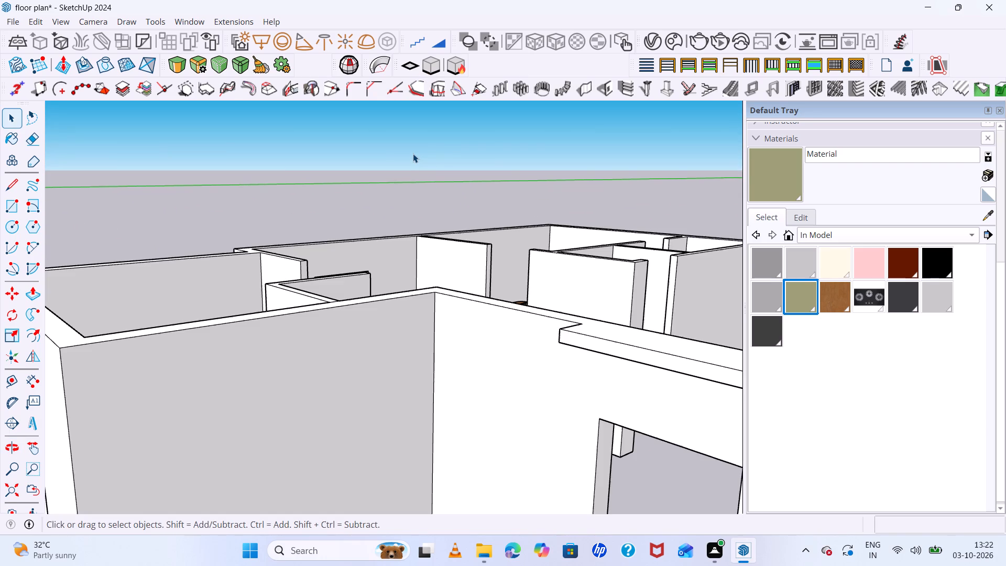
{"action": "scroll", "coordinate": [411, 148], "scroll_direction": "down", "scroll_amount": 1}
{"action": "scroll", "coordinate": [411, 147], "scroll_direction": "up", "scroll_amount": 1}
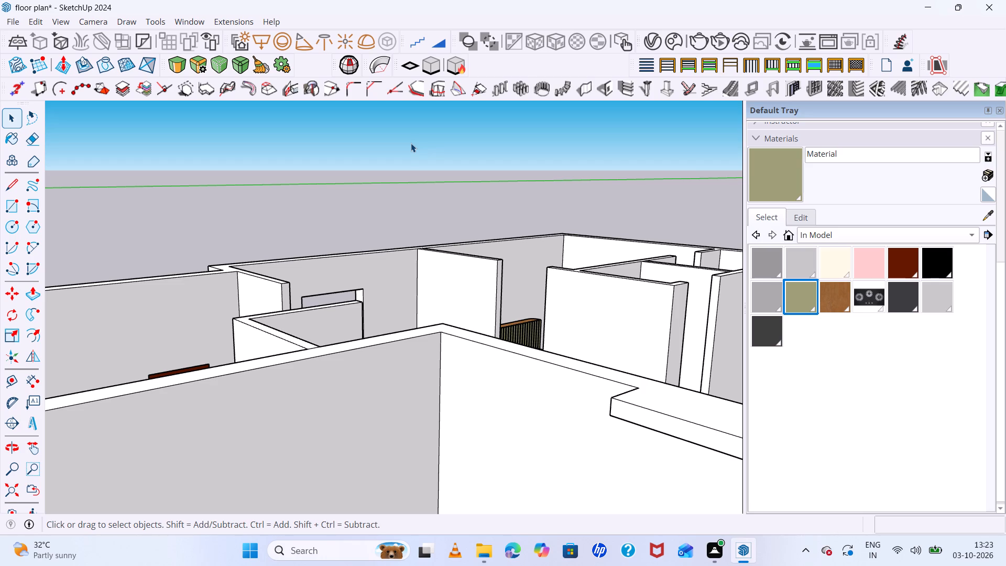
{"action": "scroll", "coordinate": [411, 143], "scroll_direction": "down", "scroll_amount": 2}
{"action": "scroll", "coordinate": [410, 141], "scroll_direction": "up", "scroll_amount": 2}
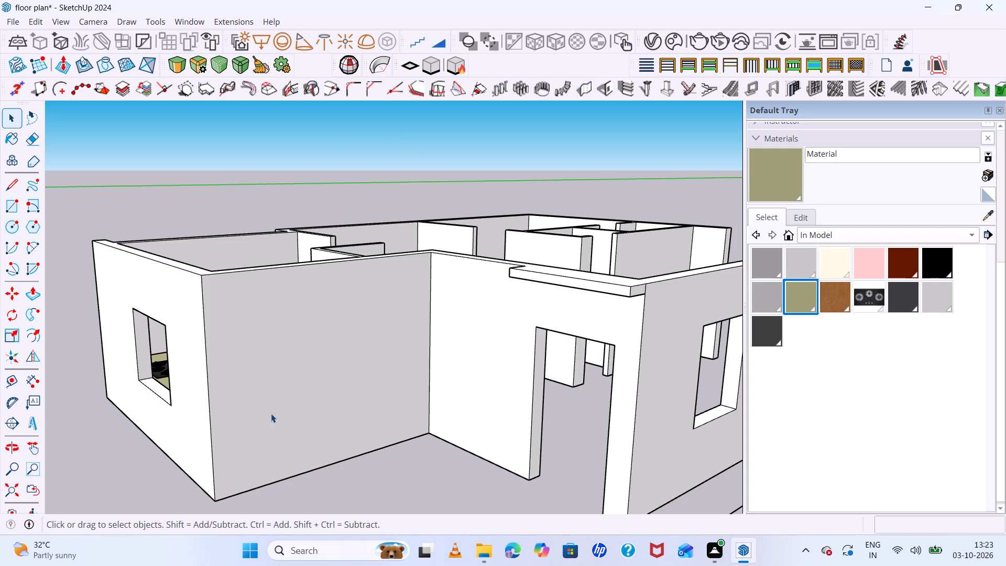
{"action": "scroll", "coordinate": [162, 333], "scroll_direction": "up", "scroll_amount": 1}
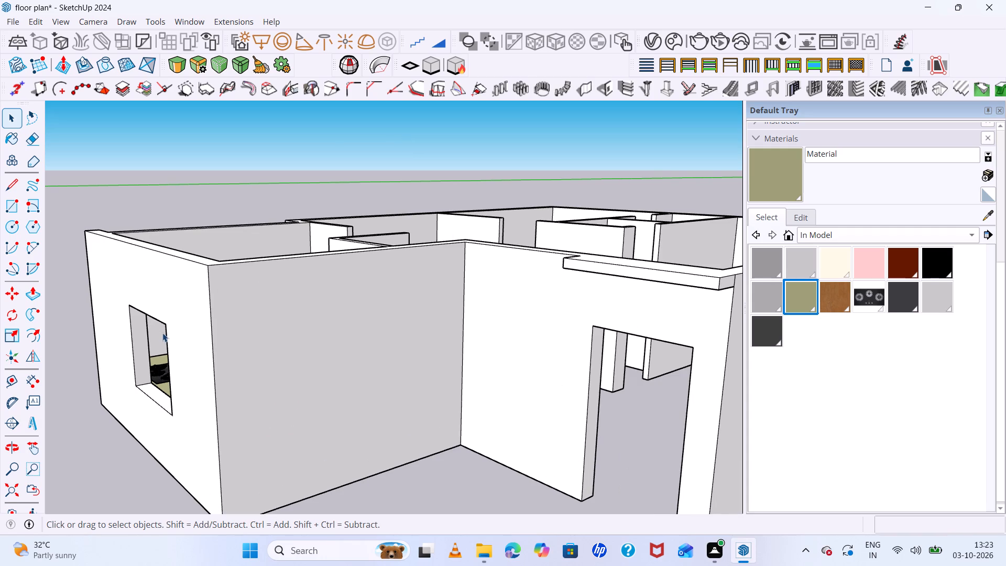
{"action": "scroll", "coordinate": [163, 331], "scroll_direction": "up", "scroll_amount": 1}
{"action": "scroll", "coordinate": [163, 331], "scroll_direction": "down", "scroll_amount": 4}
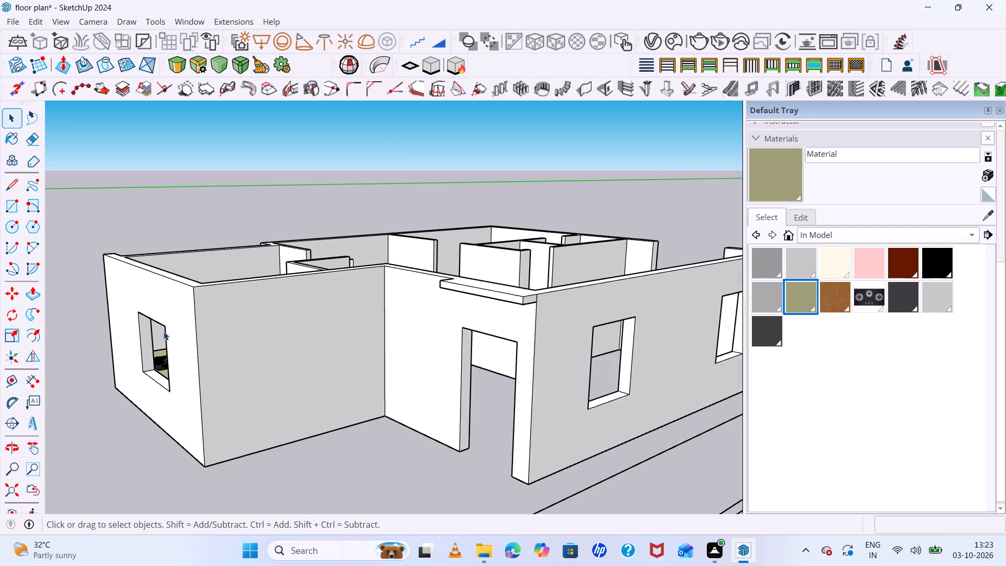
Examine the kitchen end wall with its window and the recessed entrance from eye level, from the entrance side and from below.
{"action": "scroll", "coordinate": [163, 331], "scroll_direction": "down", "scroll_amount": 1}
{"action": "scroll", "coordinate": [162, 335], "scroll_direction": "up", "scroll_amount": 2}
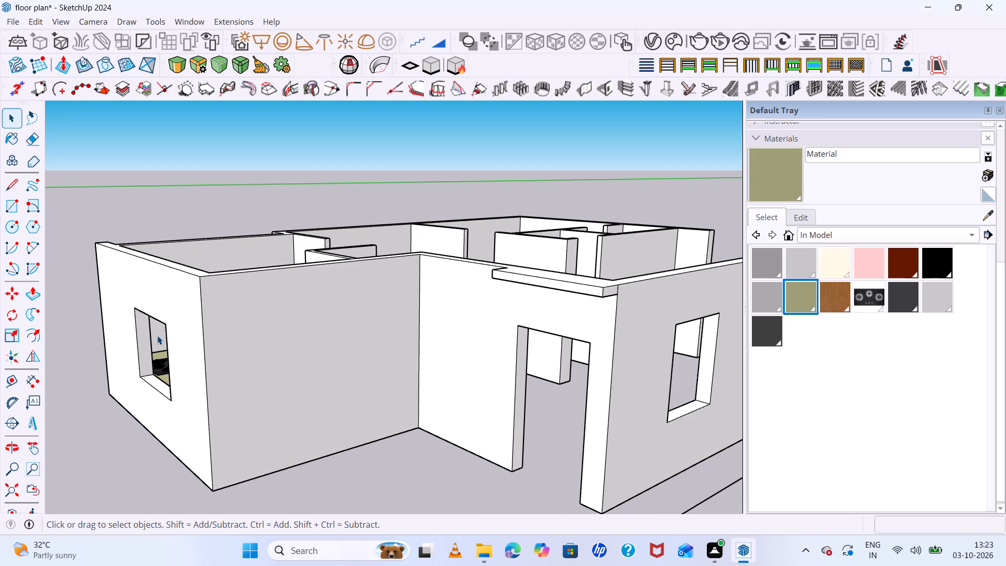
{"action": "scroll", "coordinate": [157, 335], "scroll_direction": "up", "scroll_amount": 1}
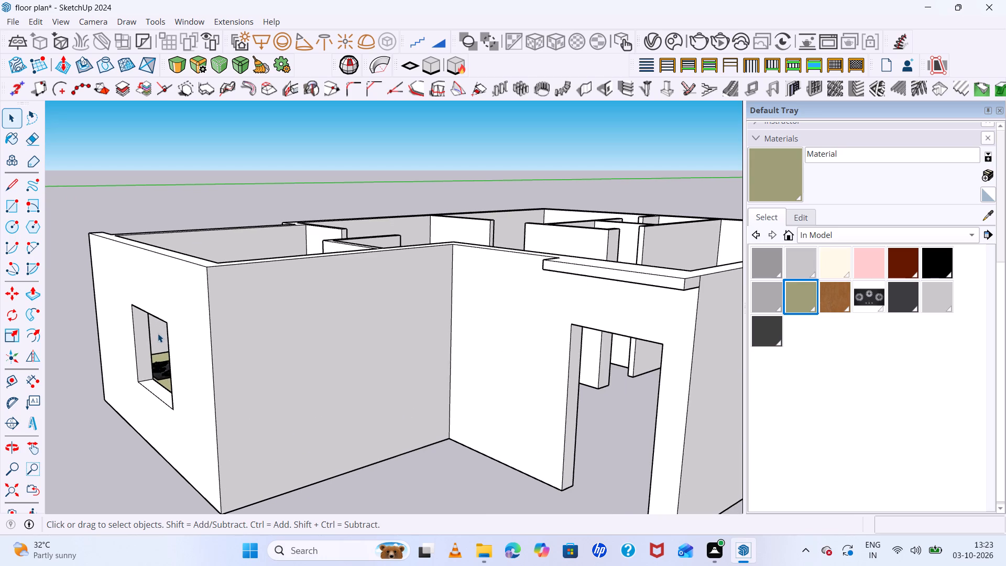
{"action": "scroll", "coordinate": [158, 333], "scroll_direction": "down", "scroll_amount": 1}
{"action": "middle_click_drag", "start_coordinate": [168, 308], "coordinate": [213, 206]}
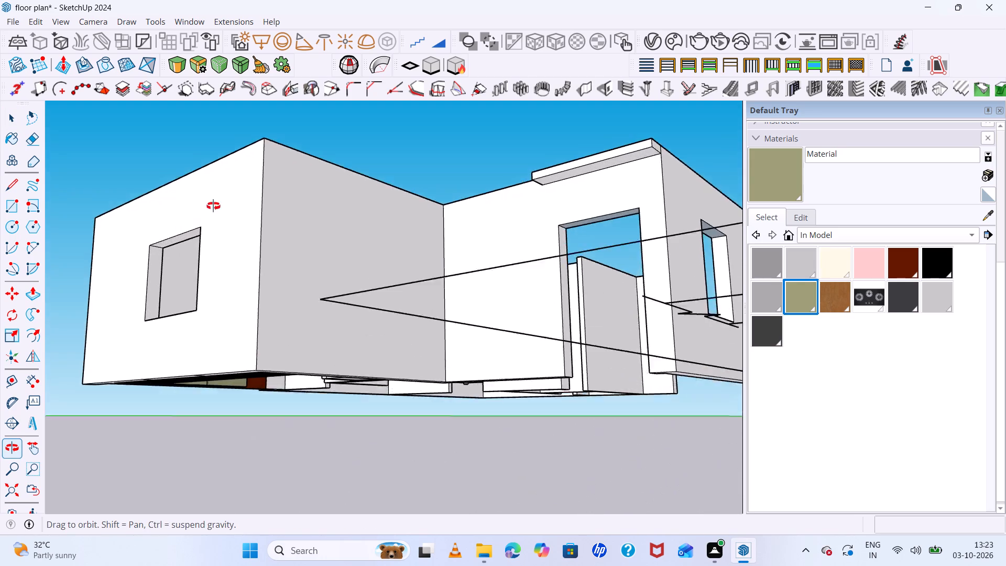
{"action": "middle_click_drag", "start_coordinate": [213, 206], "coordinate": [235, 164]}
{"action": "middle_click", "coordinate": [235, 164]}
{"action": "middle_click_drag", "start_coordinate": [251, 252], "coordinate": [251, 259]}
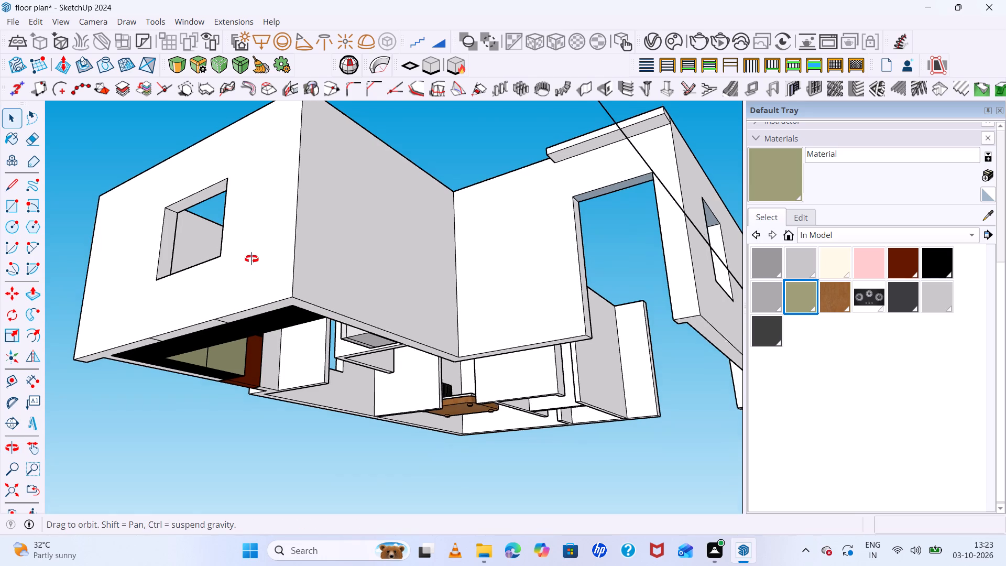
{"action": "middle_click_drag", "start_coordinate": [251, 259], "coordinate": [257, 309]}
{"action": "scroll", "coordinate": [255, 292], "scroll_direction": "down", "scroll_amount": 1}
{"action": "middle_click", "coordinate": [257, 309]}
{"action": "middle_click_drag", "start_coordinate": [224, 284], "coordinate": [231, 304]}
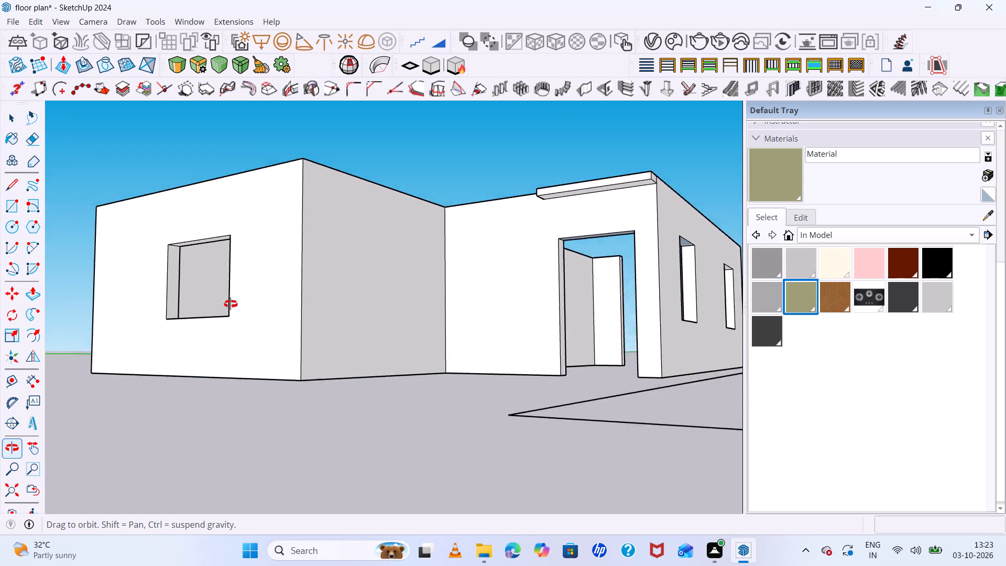
{"action": "middle_click_drag", "start_coordinate": [231, 304], "coordinate": [243, 321]}
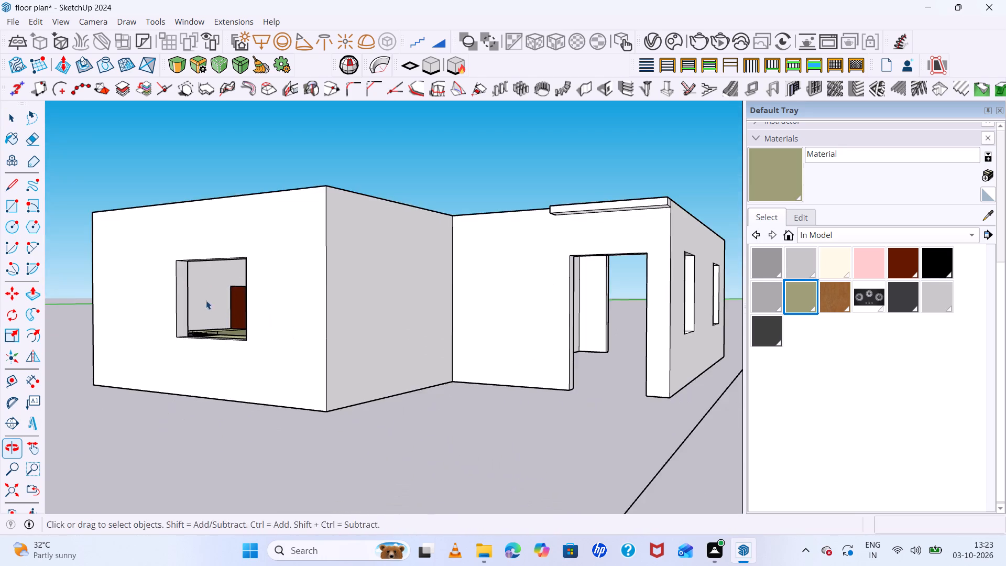
{"action": "middle_click_drag", "start_coordinate": [201, 297], "coordinate": [133, 261]}
{"action": "middle_click", "coordinate": [128, 258]}
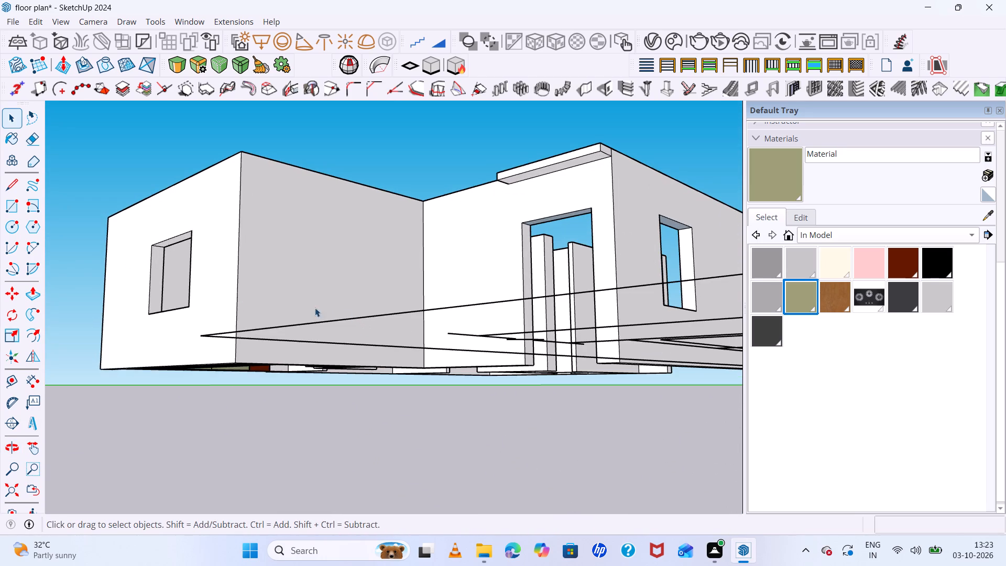
{"action": "middle_click_drag", "start_coordinate": [311, 308], "coordinate": [206, 362]}
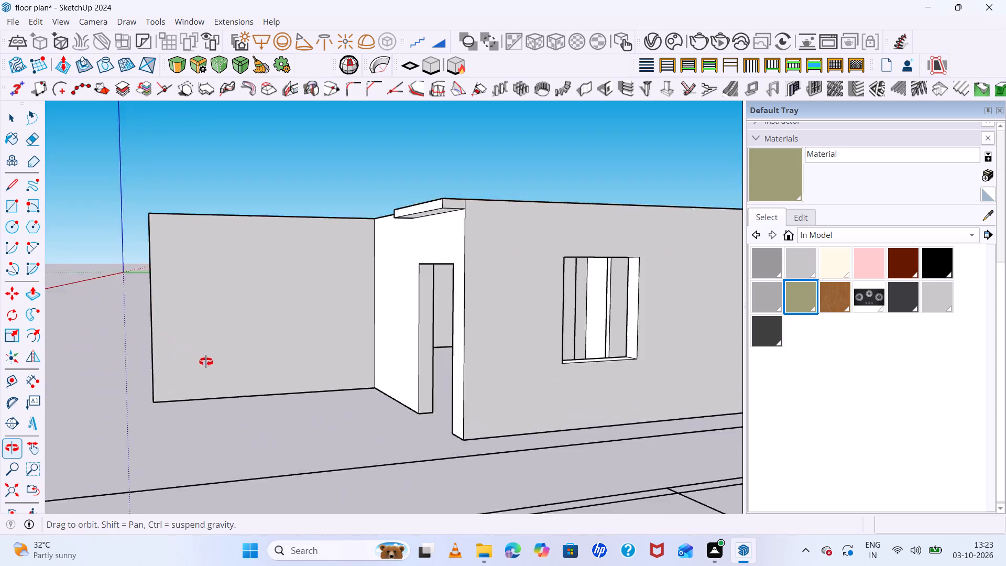
{"action": "middle_click_drag", "start_coordinate": [206, 362], "coordinate": [314, 244]}
{"action": "scroll", "coordinate": [300, 374], "scroll_direction": "up", "scroll_amount": 1}
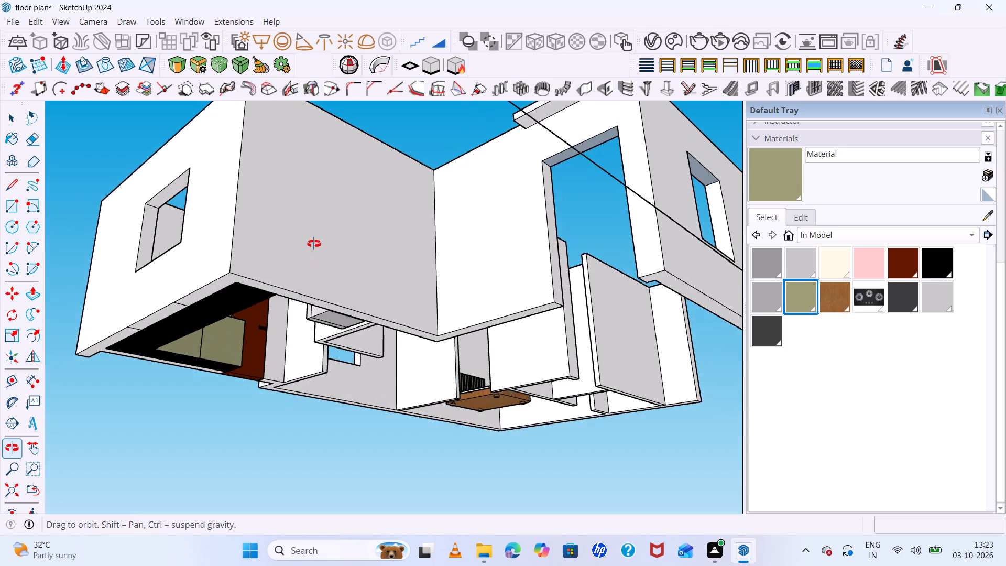
Examine the kitchen counter, red door, partitions and bed from above, and look through the kitchen end window up close.
{"action": "middle_click_drag", "start_coordinate": [314, 244], "coordinate": [354, 532]}
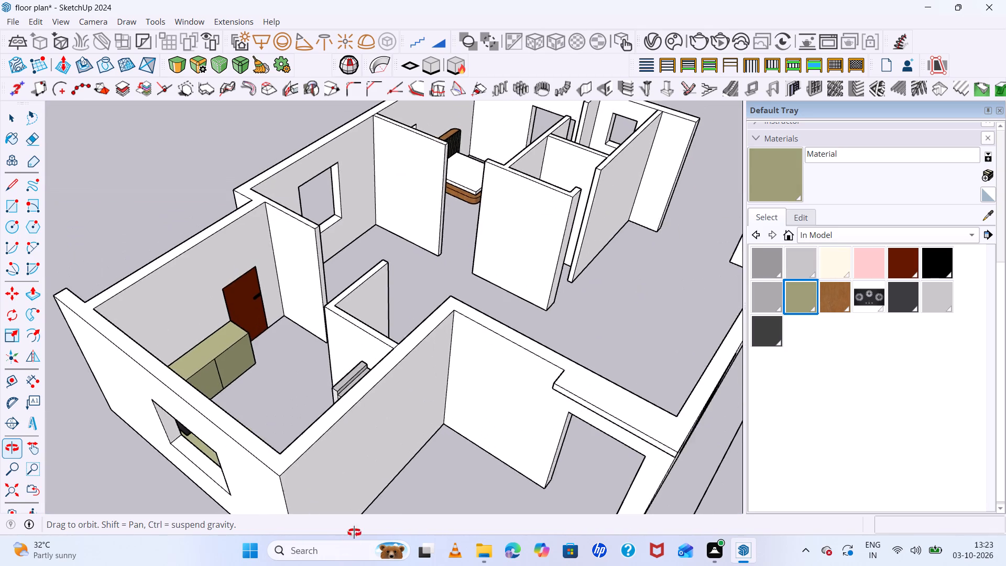
{"action": "middle_click_drag", "start_coordinate": [354, 532], "coordinate": [272, 502]}
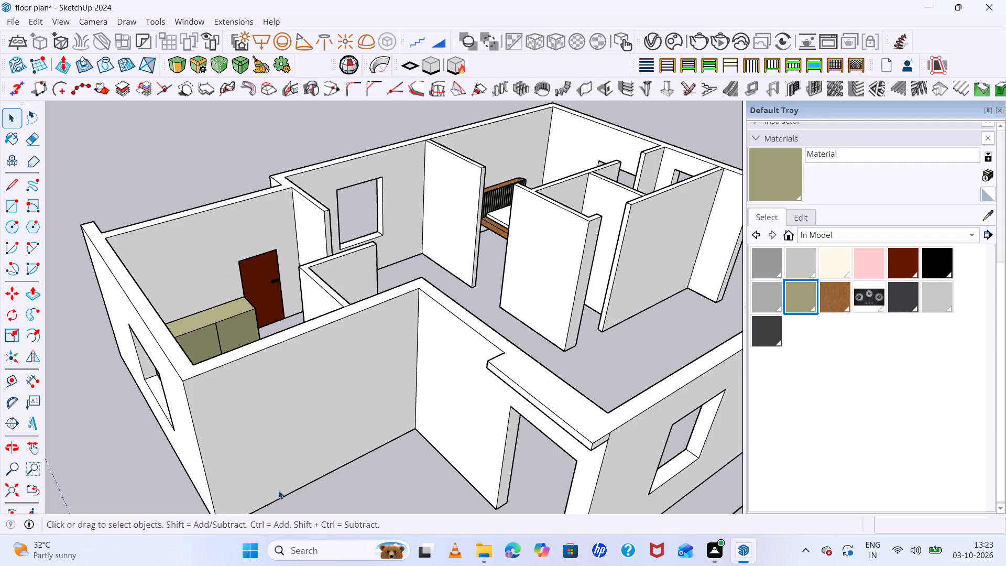
{"action": "scroll", "coordinate": [279, 486], "scroll_direction": "down", "scroll_amount": 1}
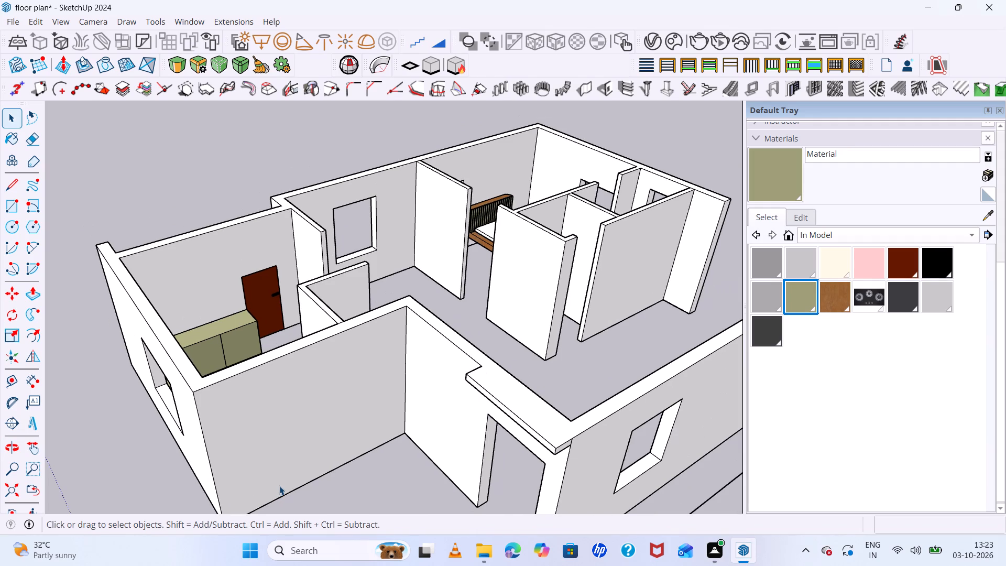
{"action": "scroll", "coordinate": [279, 486], "scroll_direction": "up", "scroll_amount": 1}
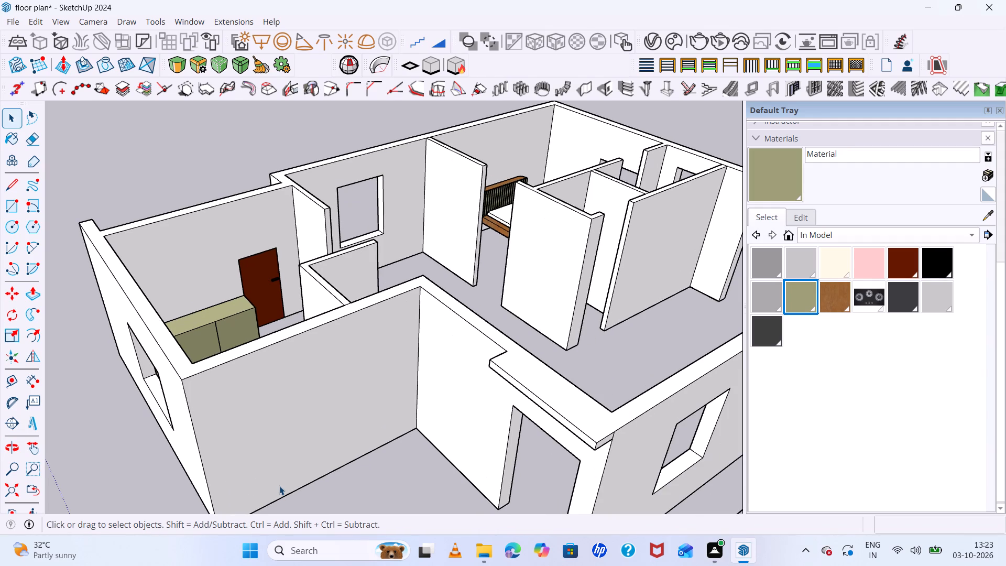
{"action": "scroll", "coordinate": [280, 484], "scroll_direction": "up", "scroll_amount": 1}
{"action": "scroll", "coordinate": [280, 483], "scroll_direction": "down", "scroll_amount": 4}
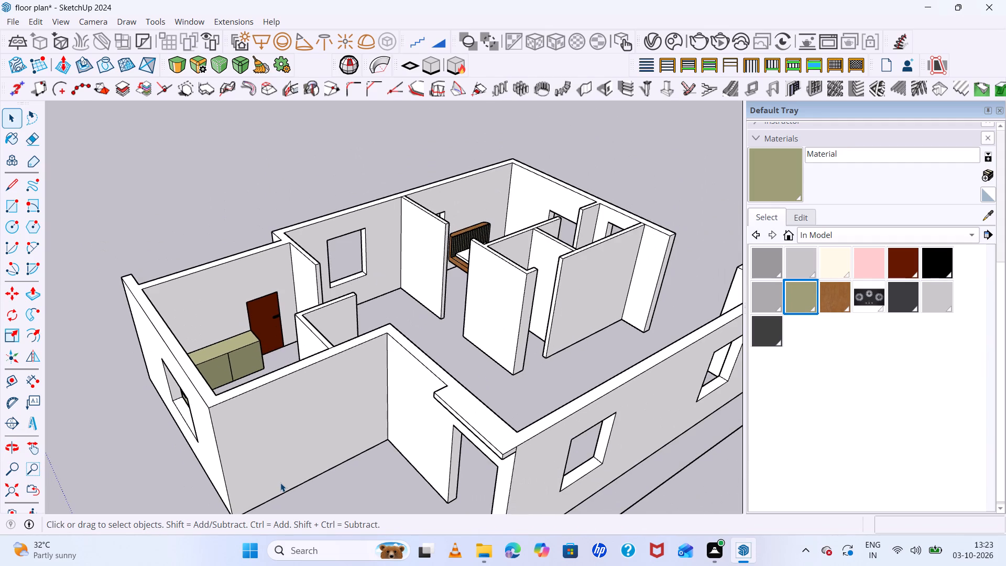
{"action": "scroll", "coordinate": [281, 480], "scroll_direction": "up", "scroll_amount": 1}
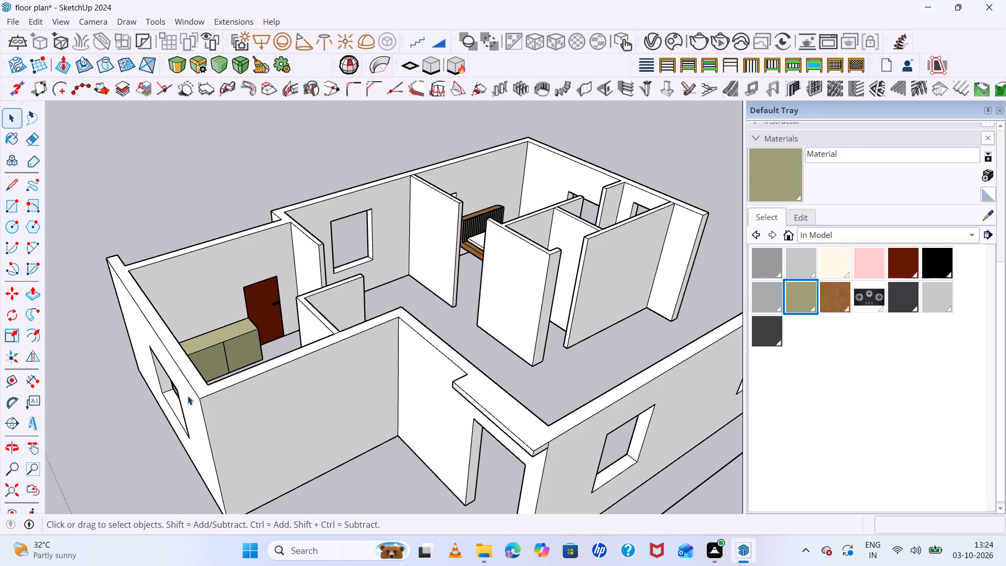
{"action": "scroll", "coordinate": [187, 377], "scroll_direction": "up", "scroll_amount": 4}
{"action": "scroll", "coordinate": [189, 376], "scroll_direction": "down", "scroll_amount": 3}
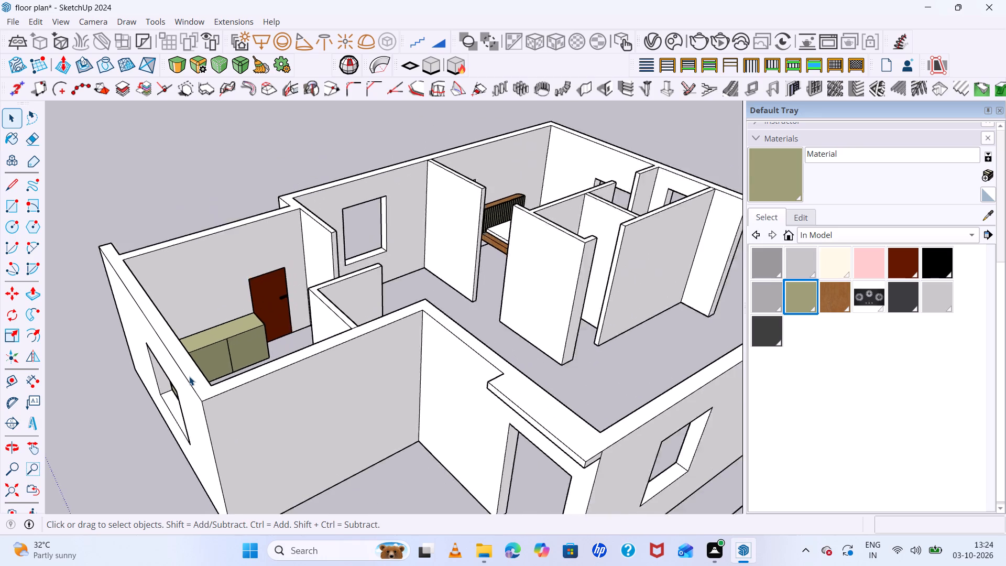
{"action": "scroll", "coordinate": [189, 376], "scroll_direction": "down", "scroll_amount": 2}
{"action": "middle_click_drag", "start_coordinate": [190, 375], "coordinate": [345, 276]}
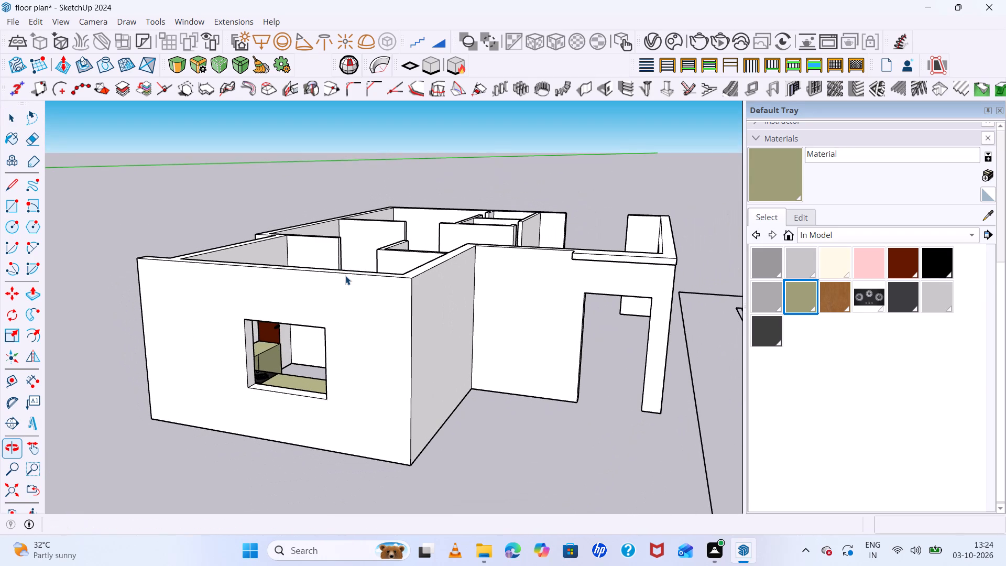
{"action": "scroll", "coordinate": [266, 356], "scroll_direction": "up", "scroll_amount": 4}
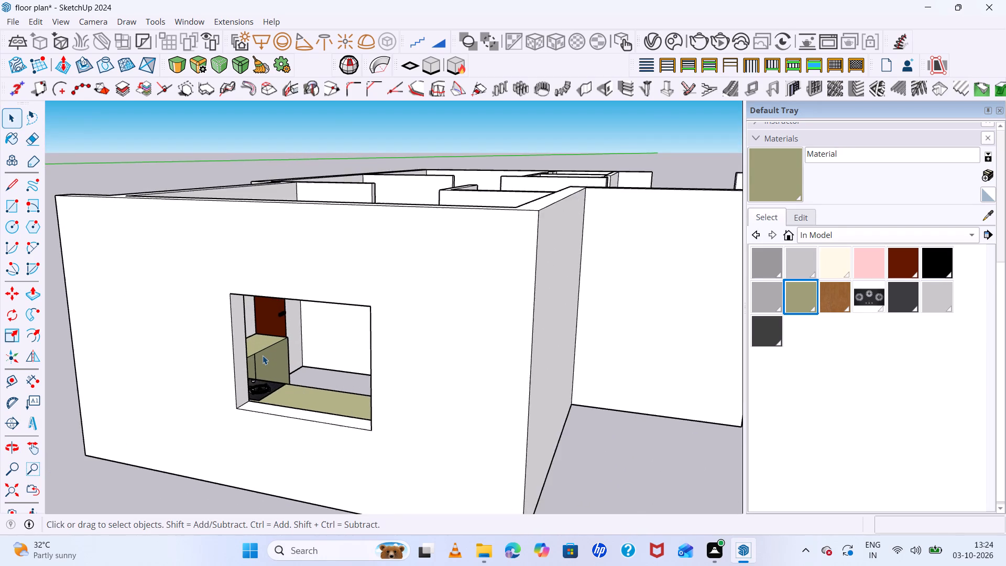
{"action": "scroll", "coordinate": [263, 355], "scroll_direction": "up", "scroll_amount": 1}
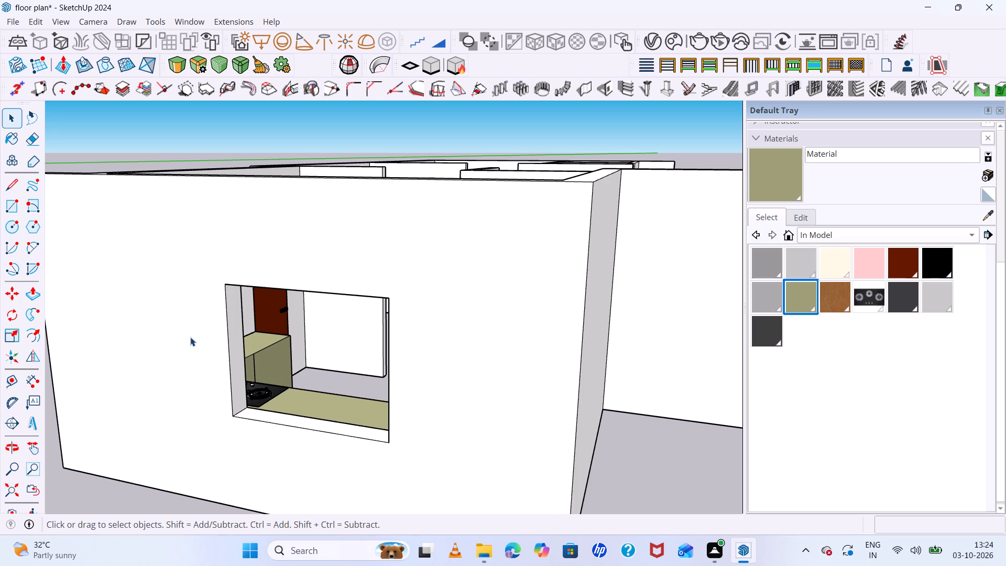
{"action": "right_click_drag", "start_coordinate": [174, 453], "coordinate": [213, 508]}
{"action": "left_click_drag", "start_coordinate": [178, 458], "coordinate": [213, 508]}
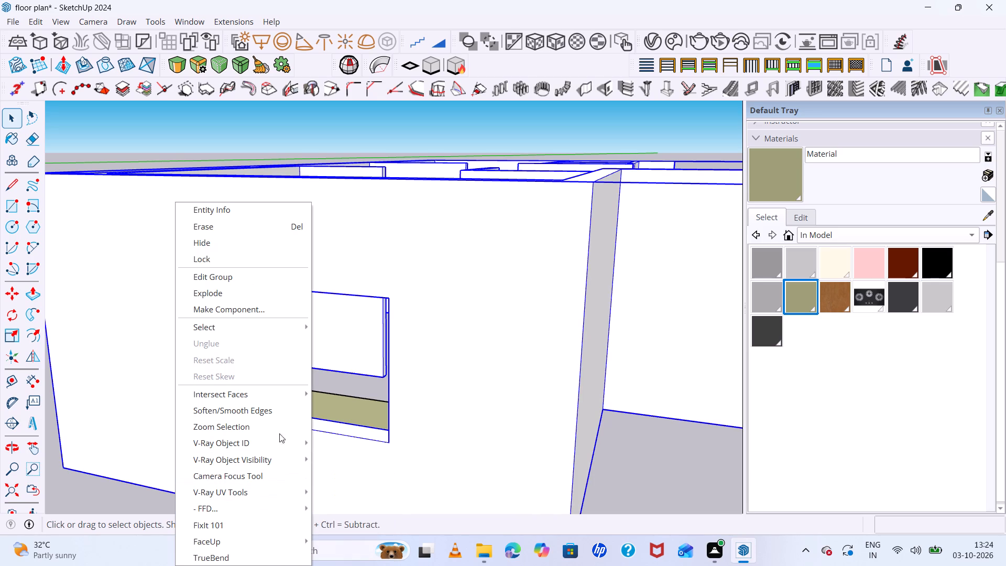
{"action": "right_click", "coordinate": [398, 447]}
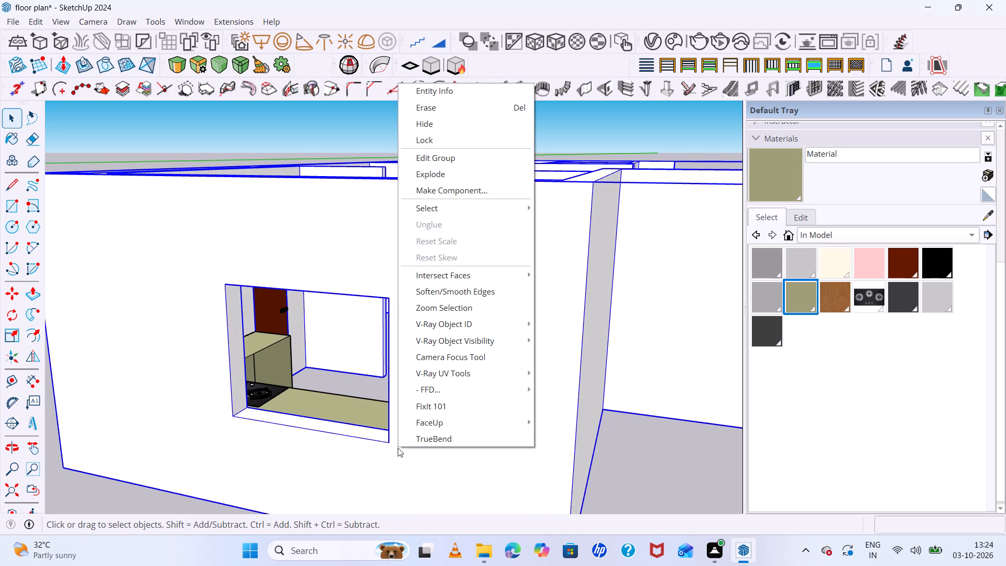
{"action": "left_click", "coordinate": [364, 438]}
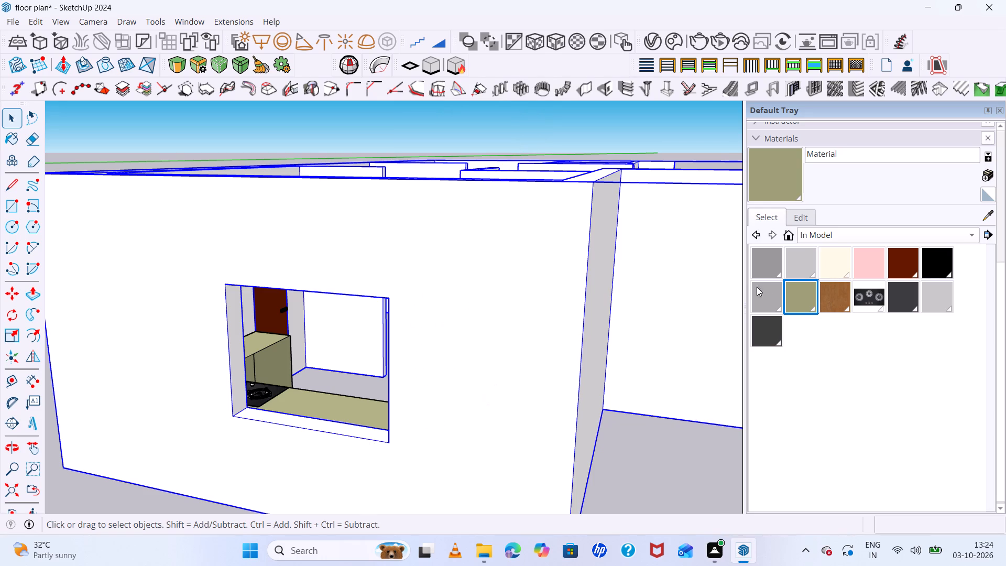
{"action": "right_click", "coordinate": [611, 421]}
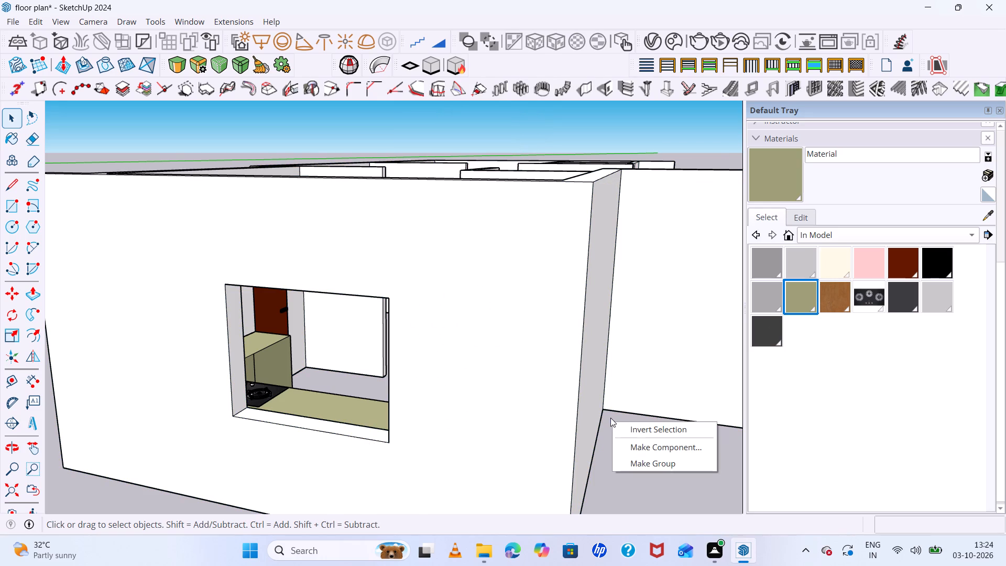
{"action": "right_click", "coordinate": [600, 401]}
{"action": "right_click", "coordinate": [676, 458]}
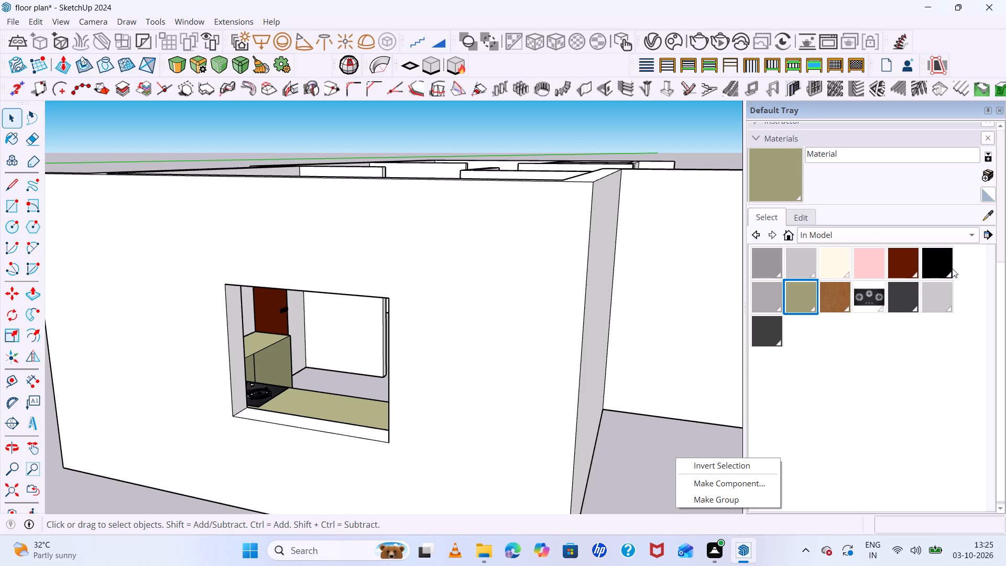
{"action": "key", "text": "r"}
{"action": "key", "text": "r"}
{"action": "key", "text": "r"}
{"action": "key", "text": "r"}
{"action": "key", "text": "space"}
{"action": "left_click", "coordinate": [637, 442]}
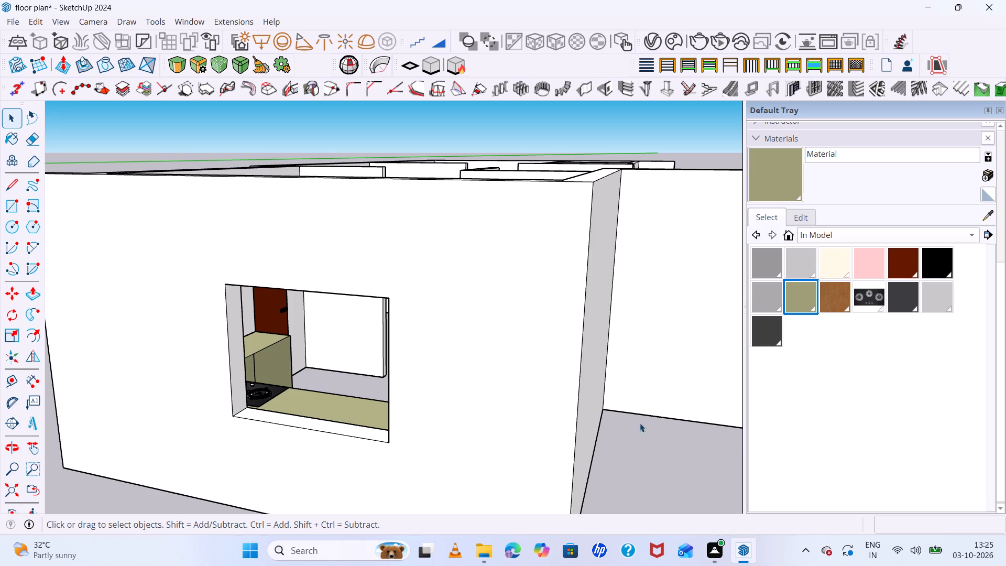
Draw a rectangle about 4' by 5' across the window opening in the kitchen end wall, snapping to its opposite corners.
{"action": "key", "text": "r"}
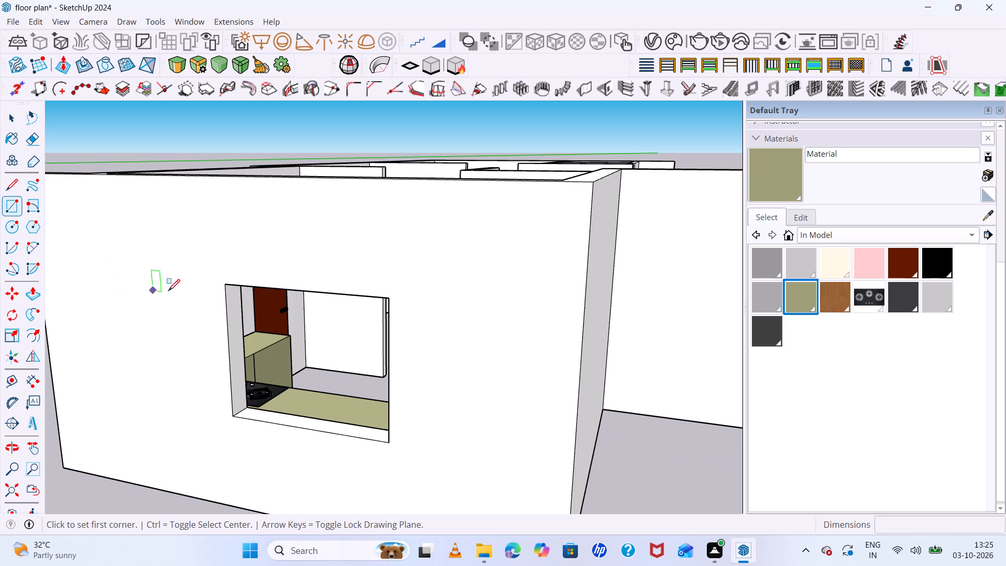
{"action": "double_click", "coordinate": [225, 289]}
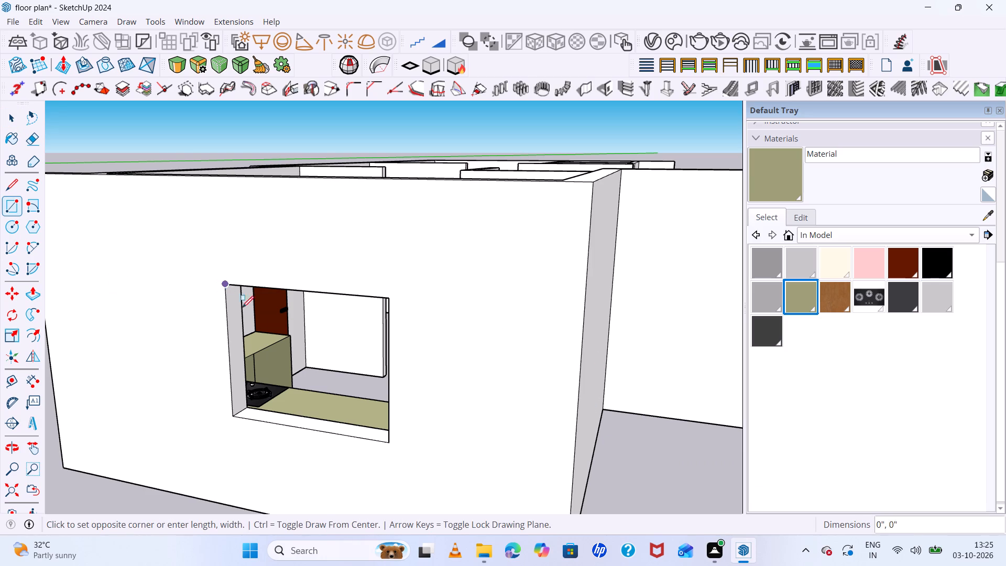
{"action": "left_click", "coordinate": [388, 440]}
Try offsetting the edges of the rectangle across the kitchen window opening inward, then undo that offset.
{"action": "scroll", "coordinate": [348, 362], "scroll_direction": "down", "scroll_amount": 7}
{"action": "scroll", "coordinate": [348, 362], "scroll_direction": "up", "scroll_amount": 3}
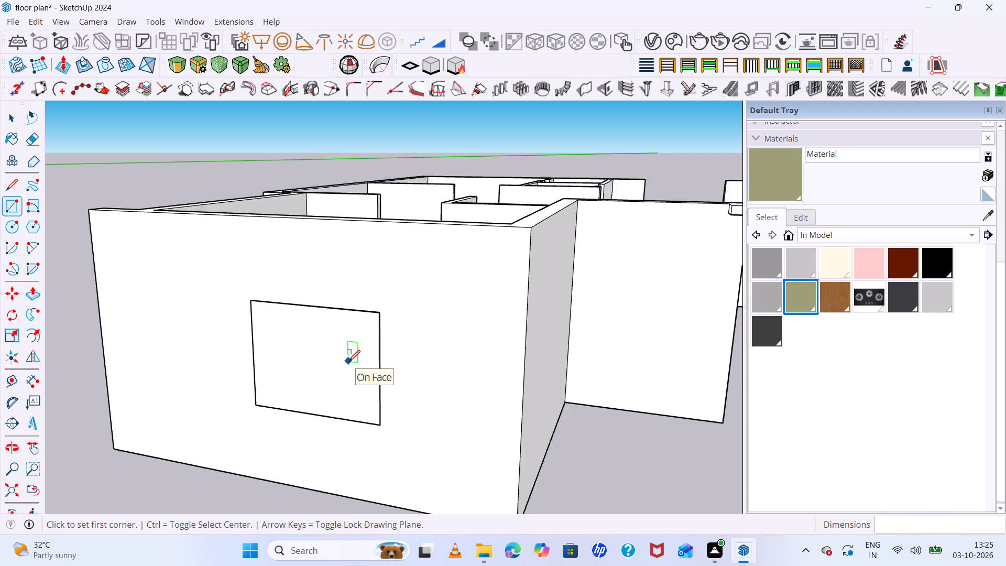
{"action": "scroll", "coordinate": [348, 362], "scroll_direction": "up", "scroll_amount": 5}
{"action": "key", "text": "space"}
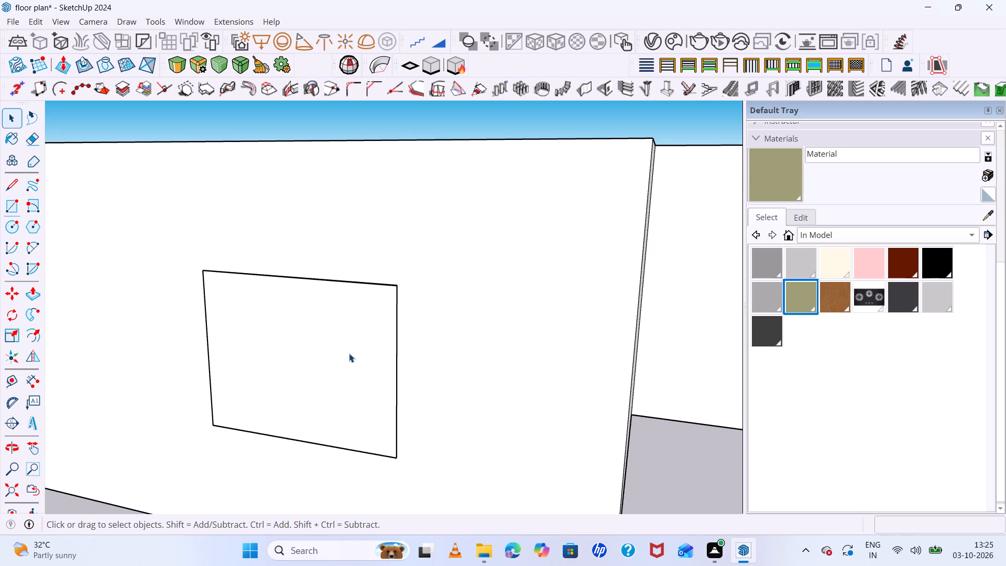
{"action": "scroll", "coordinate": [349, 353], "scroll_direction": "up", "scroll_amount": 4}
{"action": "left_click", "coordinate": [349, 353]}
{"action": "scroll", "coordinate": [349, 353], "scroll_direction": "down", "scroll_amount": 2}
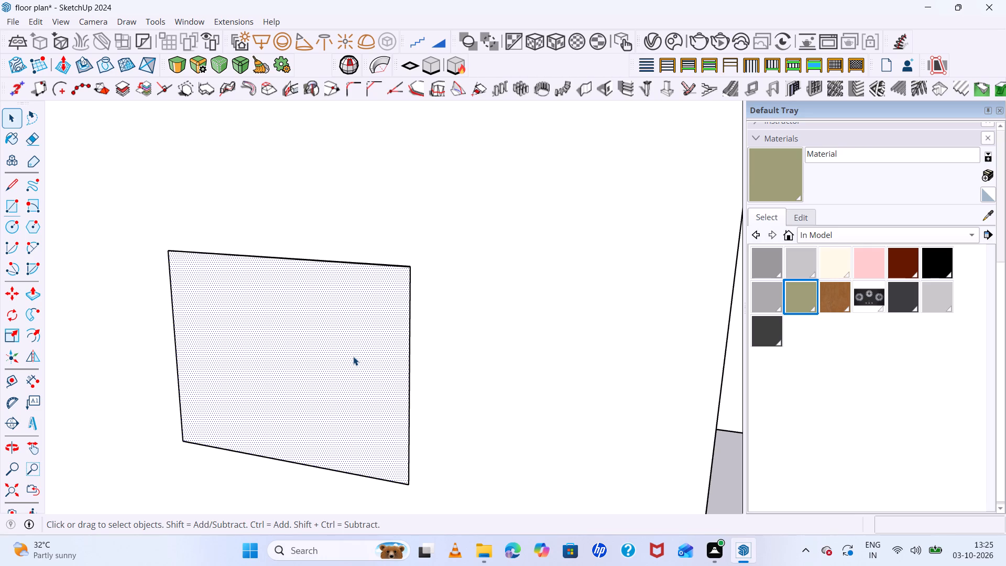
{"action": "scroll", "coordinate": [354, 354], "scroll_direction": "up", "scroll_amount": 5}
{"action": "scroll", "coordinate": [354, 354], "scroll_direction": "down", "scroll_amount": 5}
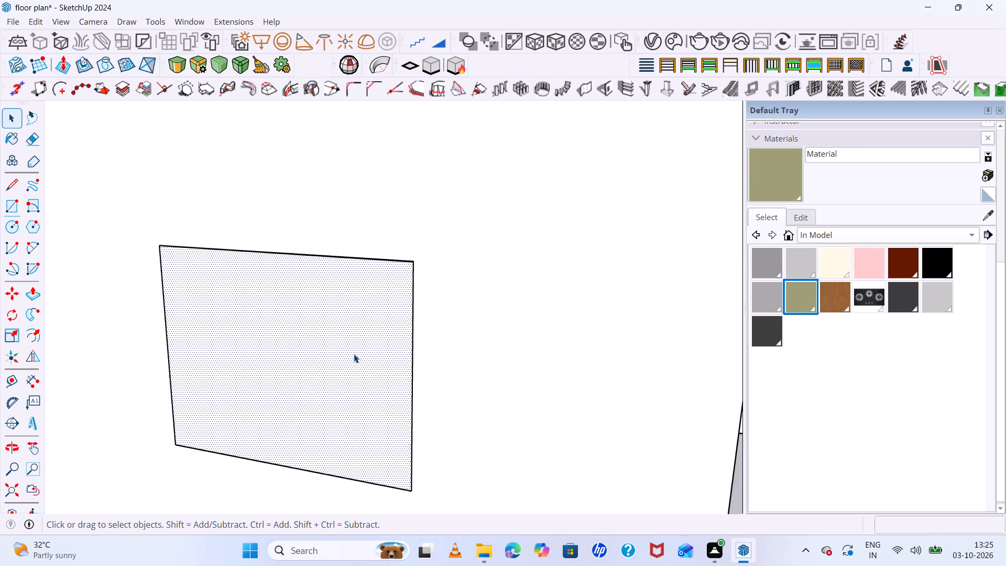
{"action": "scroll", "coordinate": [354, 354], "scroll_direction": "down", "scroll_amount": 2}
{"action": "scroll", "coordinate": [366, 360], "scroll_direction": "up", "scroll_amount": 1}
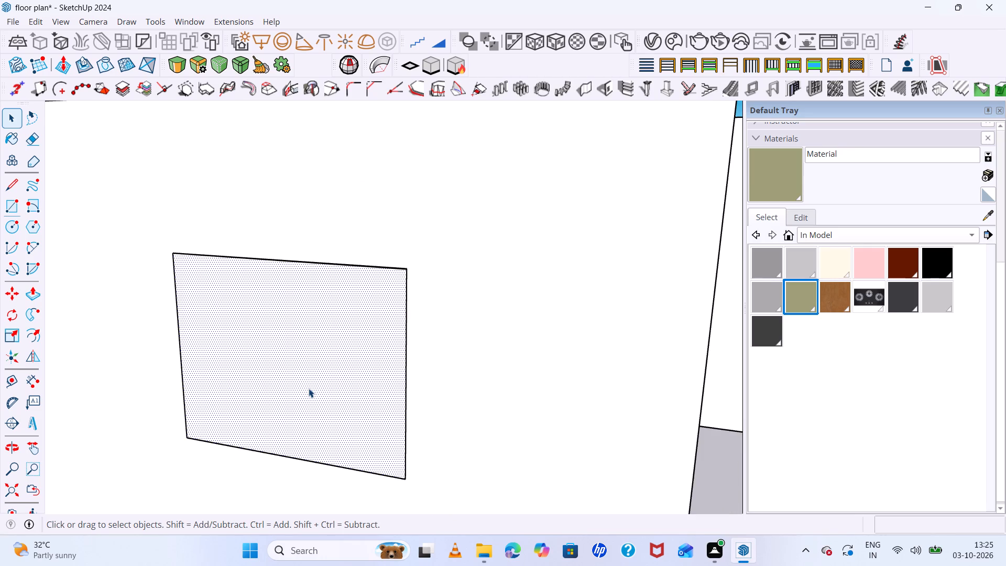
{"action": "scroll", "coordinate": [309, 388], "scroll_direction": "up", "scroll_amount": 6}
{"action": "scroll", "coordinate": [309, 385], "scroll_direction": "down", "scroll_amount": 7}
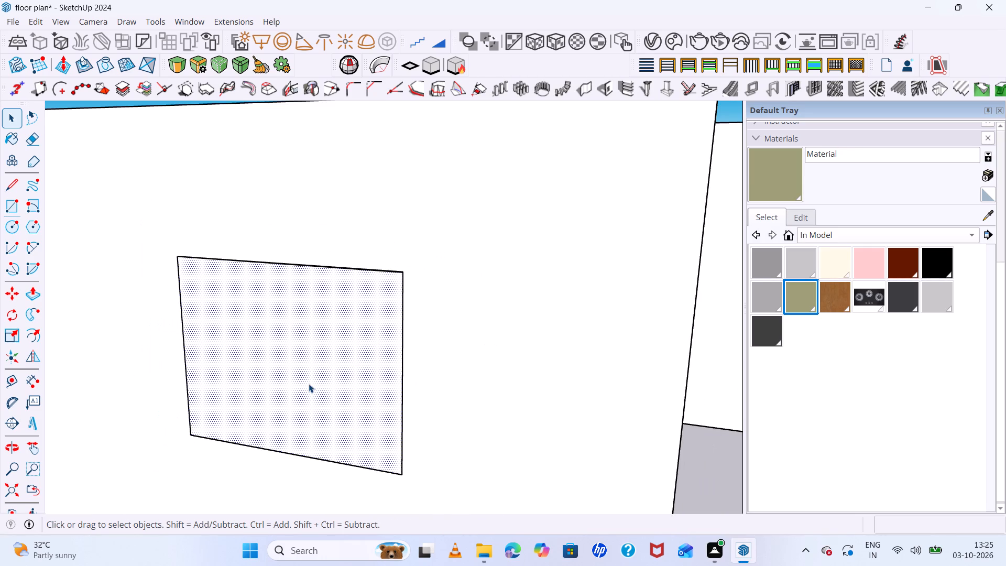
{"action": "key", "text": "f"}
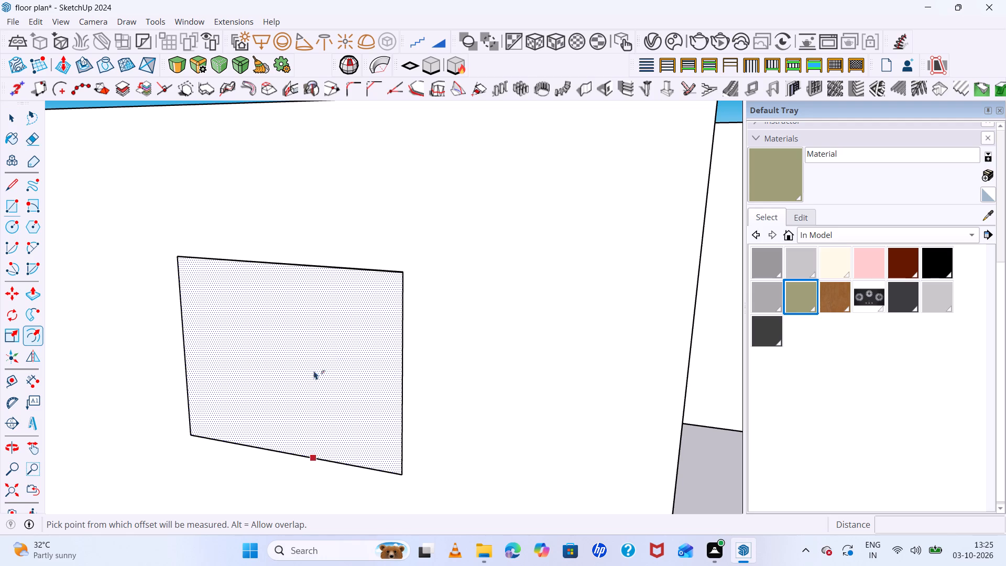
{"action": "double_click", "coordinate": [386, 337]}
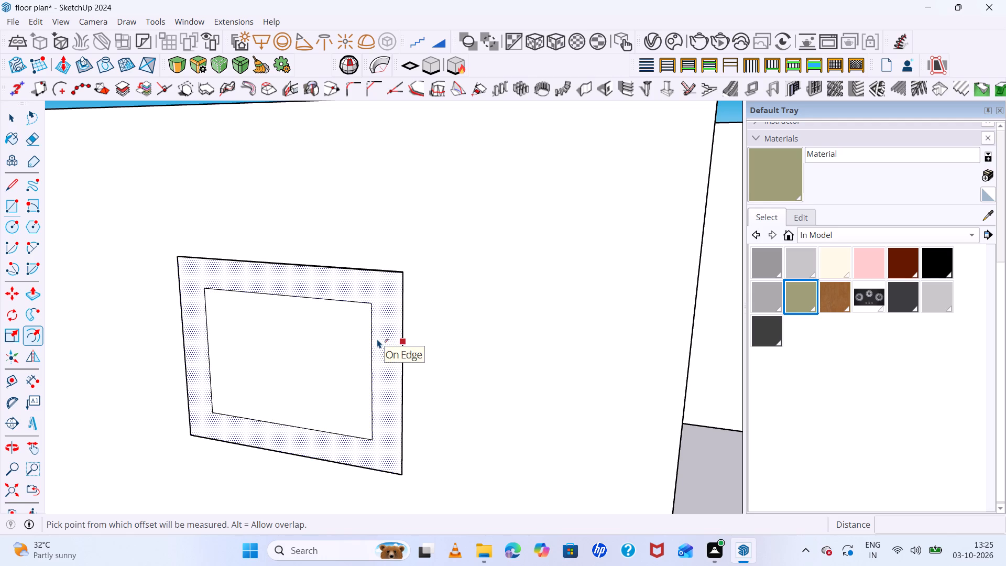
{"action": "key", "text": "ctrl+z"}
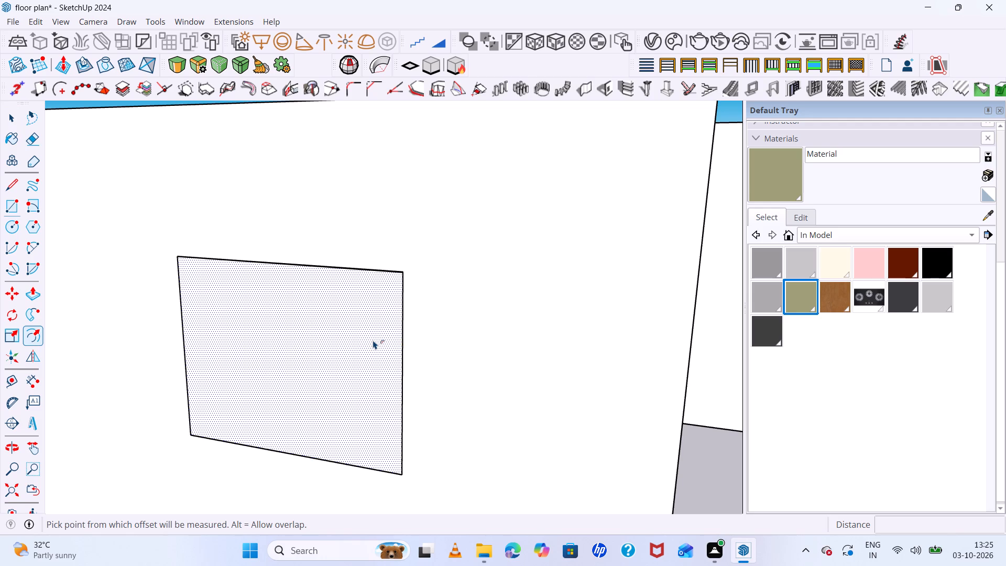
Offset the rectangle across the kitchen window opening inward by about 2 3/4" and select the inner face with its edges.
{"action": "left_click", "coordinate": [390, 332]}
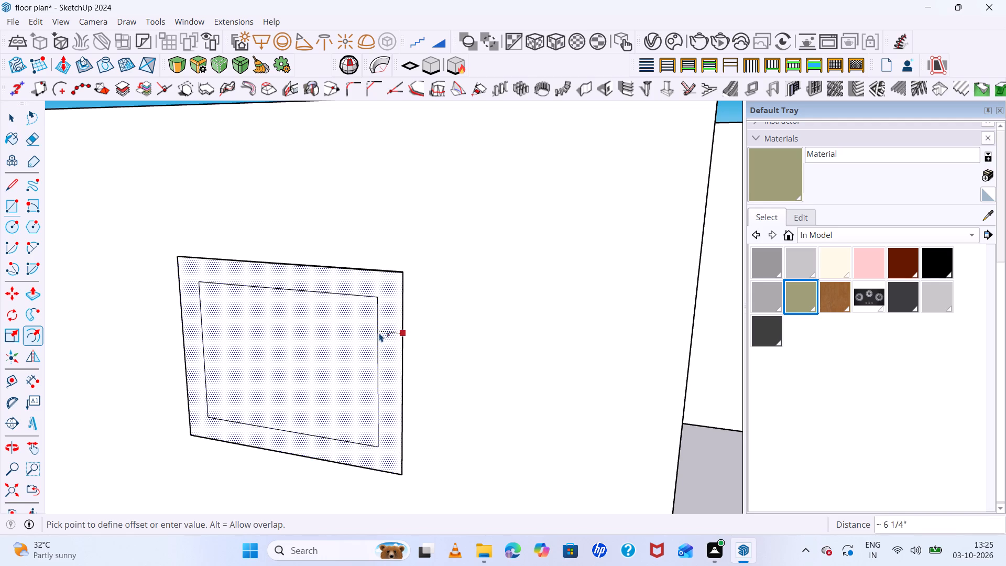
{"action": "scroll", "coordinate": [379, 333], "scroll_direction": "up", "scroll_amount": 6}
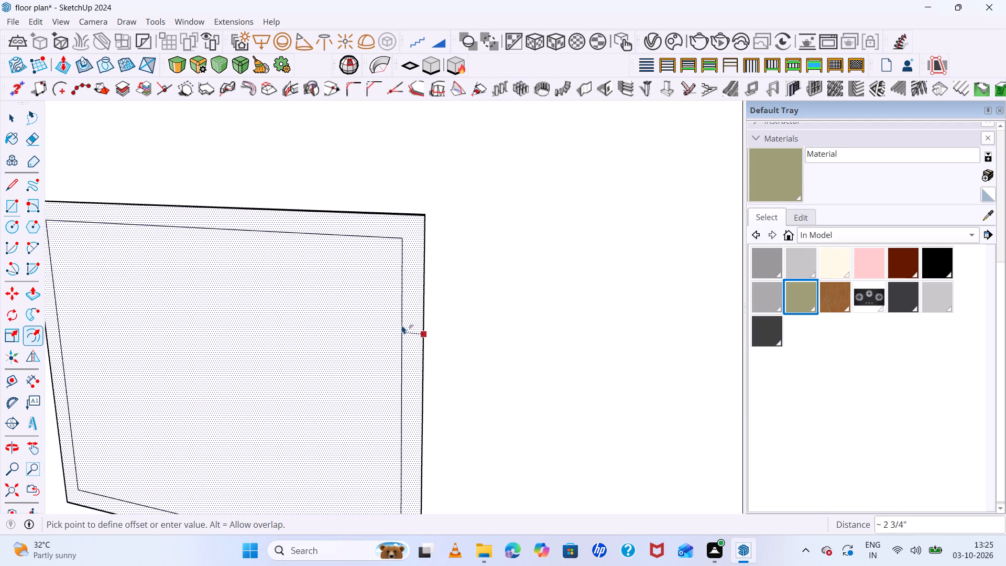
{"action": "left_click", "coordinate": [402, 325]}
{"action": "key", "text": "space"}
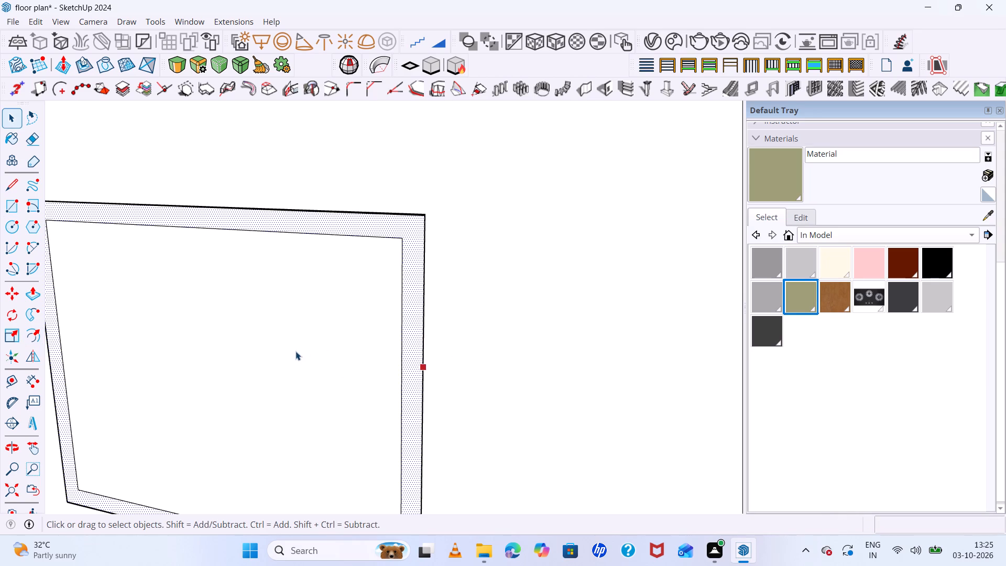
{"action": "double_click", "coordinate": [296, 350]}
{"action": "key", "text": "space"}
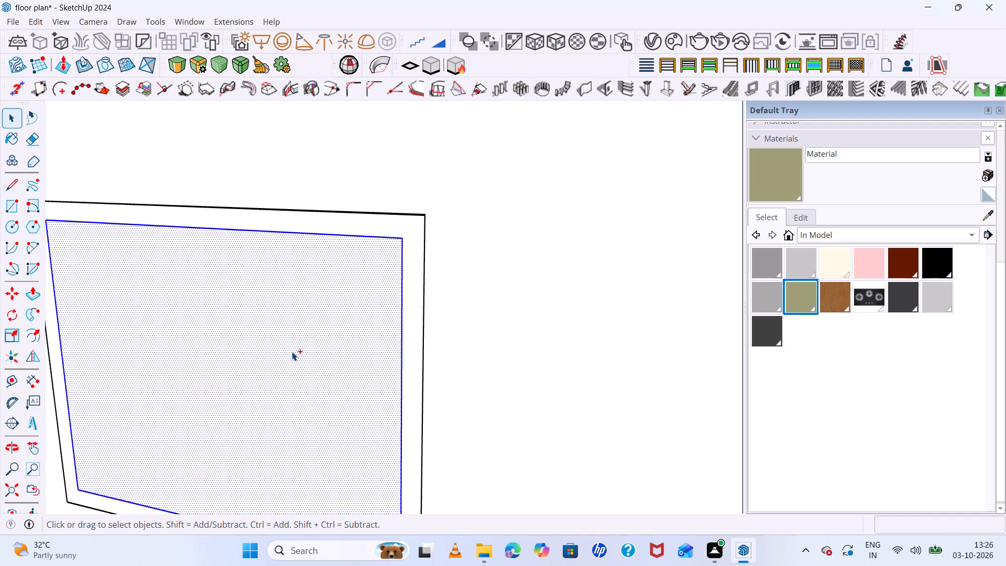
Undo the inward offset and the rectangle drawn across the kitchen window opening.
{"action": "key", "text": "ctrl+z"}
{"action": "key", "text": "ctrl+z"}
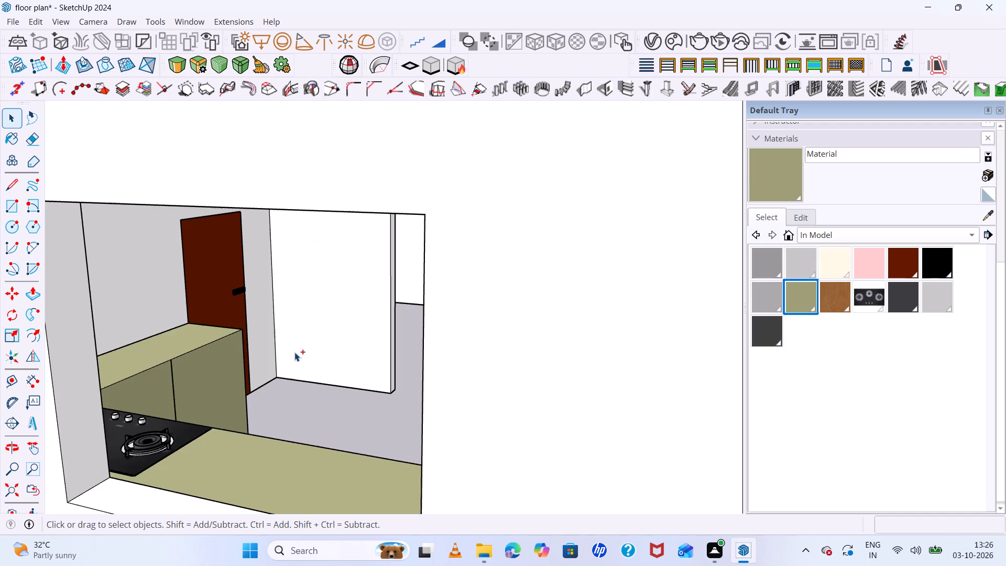
Examine the kitchen end wall, its window opening and the red door wall from outside, then look through the opening up close.
{"action": "scroll", "coordinate": [310, 300], "scroll_direction": "down", "scroll_amount": 11}
{"action": "middle_click_drag", "start_coordinate": [306, 321], "coordinate": [420, 237]}
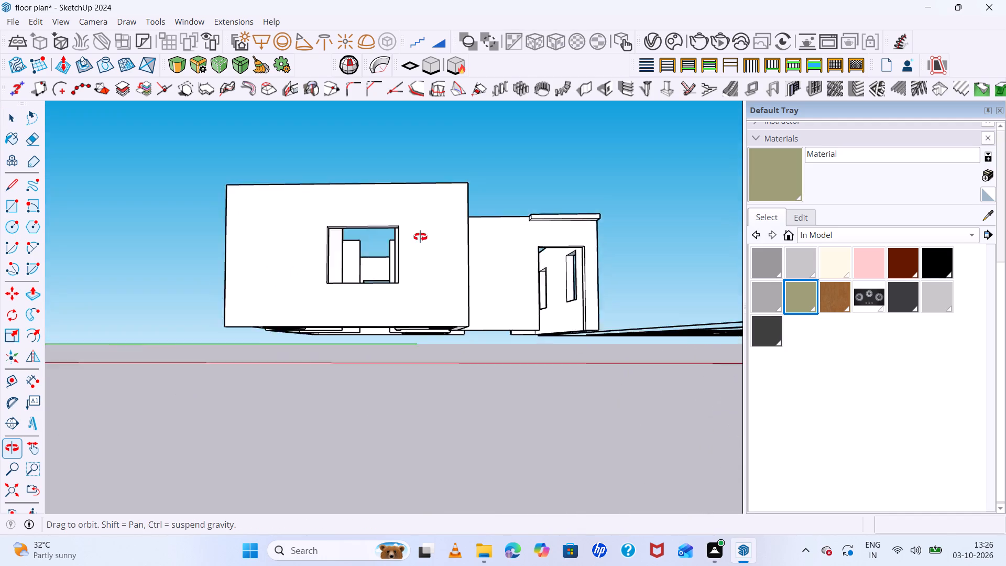
{"action": "middle_click_drag", "start_coordinate": [420, 237], "coordinate": [400, 345]}
{"action": "middle_click", "coordinate": [400, 345]}
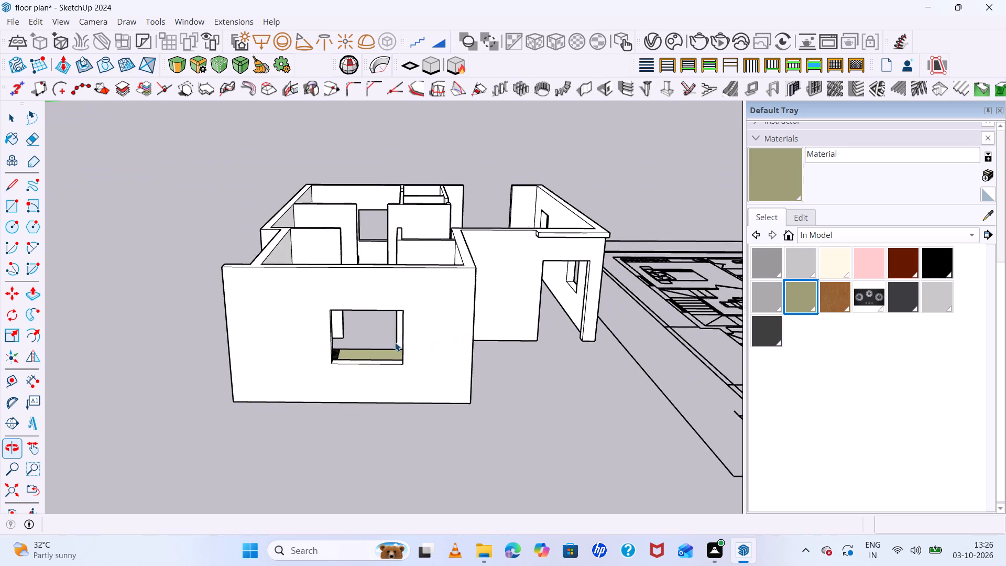
{"action": "scroll", "coordinate": [307, 326], "scroll_direction": "up", "scroll_amount": 7}
{"action": "middle_click_drag", "start_coordinate": [355, 332], "coordinate": [482, 240]}
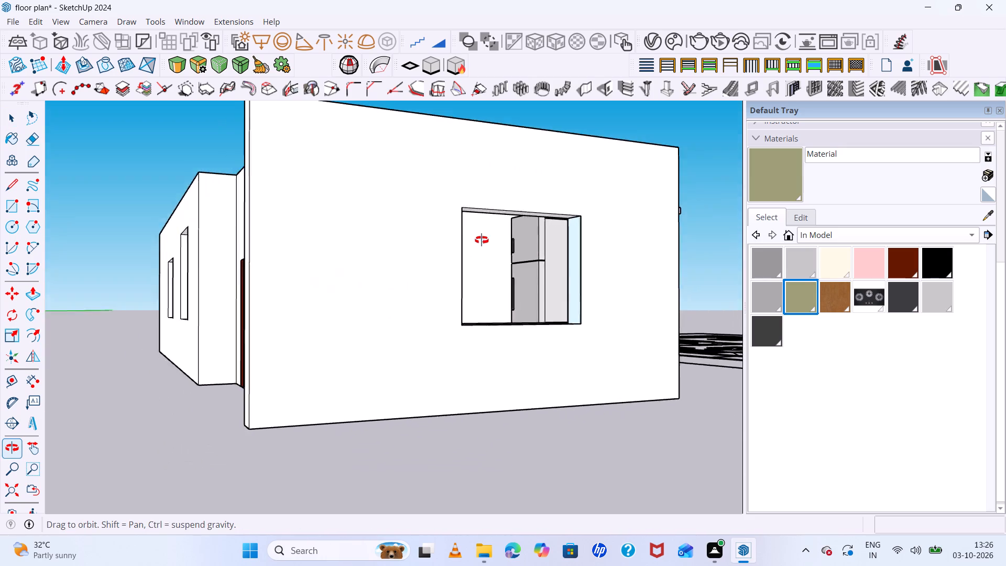
{"action": "middle_click_drag", "start_coordinate": [482, 240], "coordinate": [629, 316]}
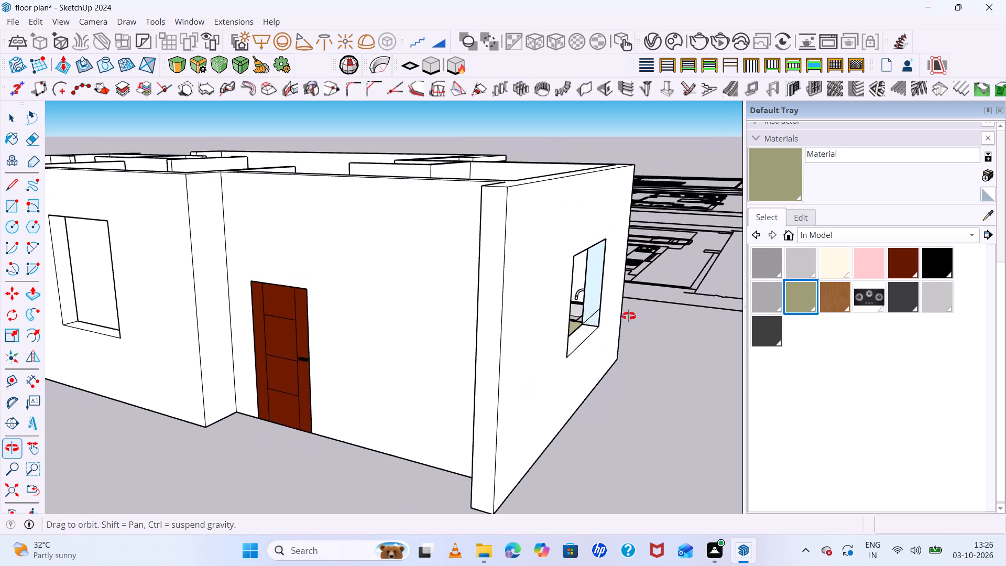
{"action": "middle_click_drag", "start_coordinate": [629, 316], "coordinate": [606, 322]}
{"action": "middle_click_drag", "start_coordinate": [485, 324], "coordinate": [699, 358]}
{"action": "scroll", "coordinate": [498, 328], "scroll_direction": "up", "scroll_amount": 1}
{"action": "scroll", "coordinate": [273, 247], "scroll_direction": "up", "scroll_amount": 1}
{"action": "middle_click_drag", "start_coordinate": [336, 253], "coordinate": [390, 271]}
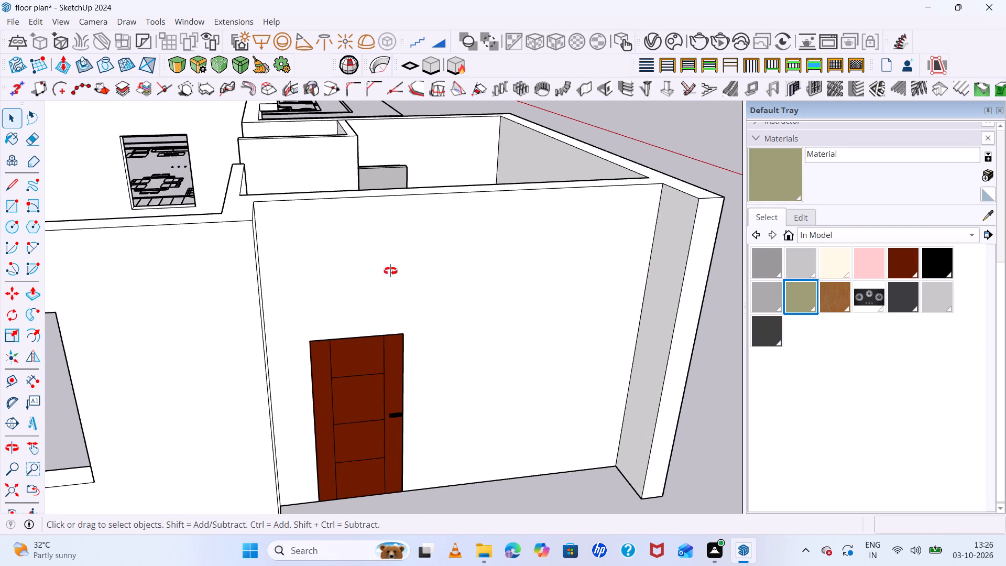
{"action": "middle_click_drag", "start_coordinate": [390, 271], "coordinate": [0, 194]}
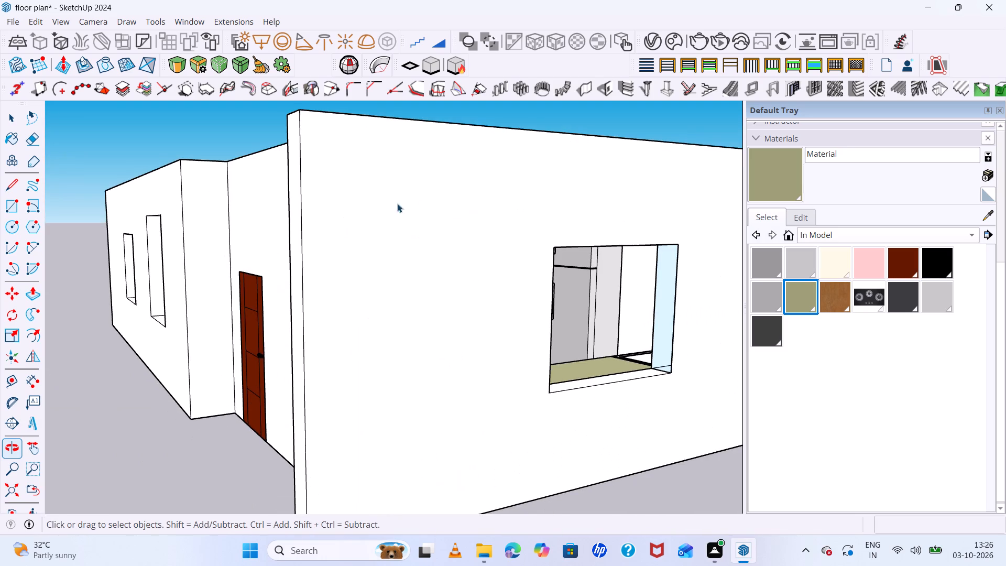
{"action": "scroll", "coordinate": [693, 285], "scroll_direction": "up", "scroll_amount": 6}
{"action": "scroll", "coordinate": [610, 360], "scroll_direction": "up", "scroll_amount": 5}
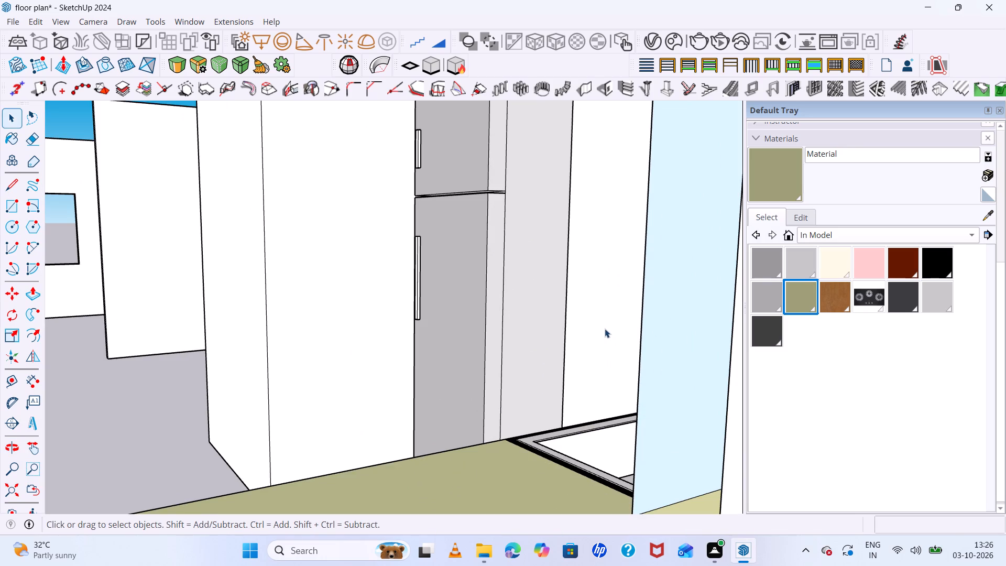
Undo the earlier edits one after another, stepping back into the wall group.
{"action": "key", "text": "ctrl+z"}
{"action": "key", "text": "ctrl+z"}
{"action": "key", "text": "ctrl+z"}
{"action": "scroll", "coordinate": [559, 346], "scroll_direction": "down", "scroll_amount": 13}
{"action": "key", "text": "ctrl+z"}
{"action": "key", "text": "ctrl+z"}
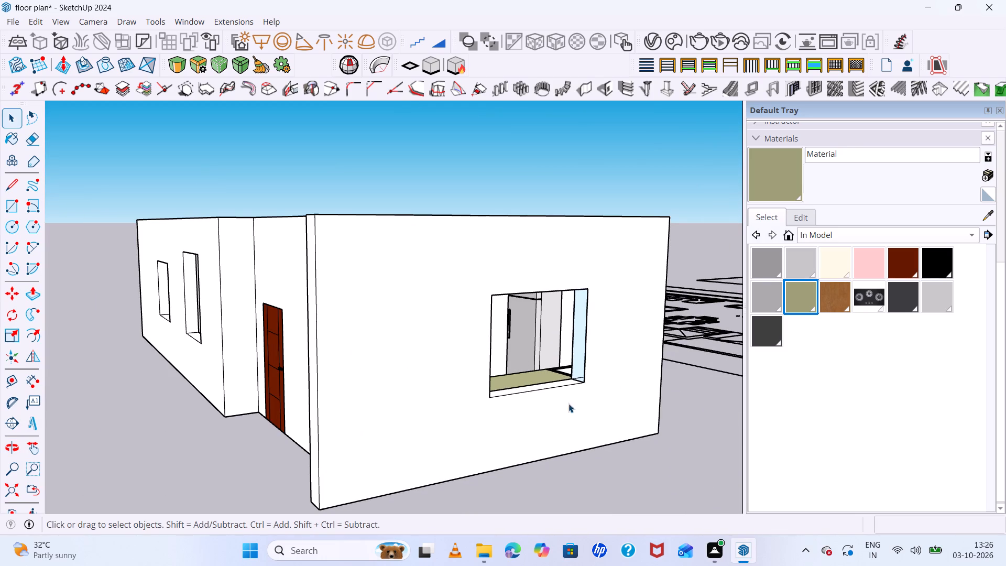
{"action": "key", "text": "space"}
{"action": "key", "text": "ctrl+z"}
{"action": "key", "text": "ctrl+z"}
{"action": "key", "text": "ctrl+z"}
{"action": "key", "text": "ctrl+z"}
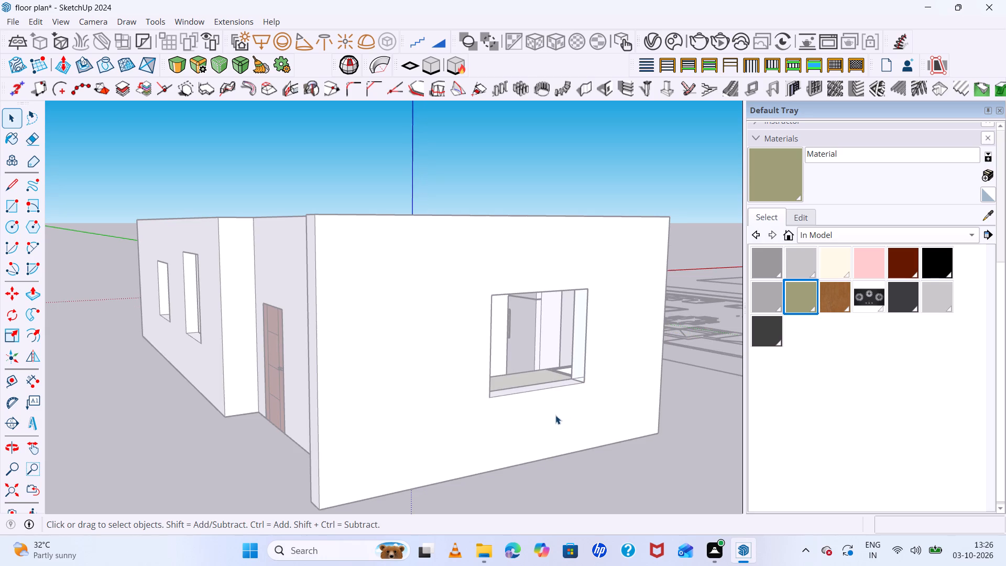
Examine the blue side reveal of the kitchen window opening by selecting its face inside the wall group, then clear the selection.
{"action": "scroll", "coordinate": [617, 289], "scroll_direction": "up", "scroll_amount": 6}
{"action": "scroll", "coordinate": [555, 373], "scroll_direction": "up", "scroll_amount": 6}
{"action": "middle_click_drag", "start_coordinate": [647, 309], "coordinate": [723, 223]}
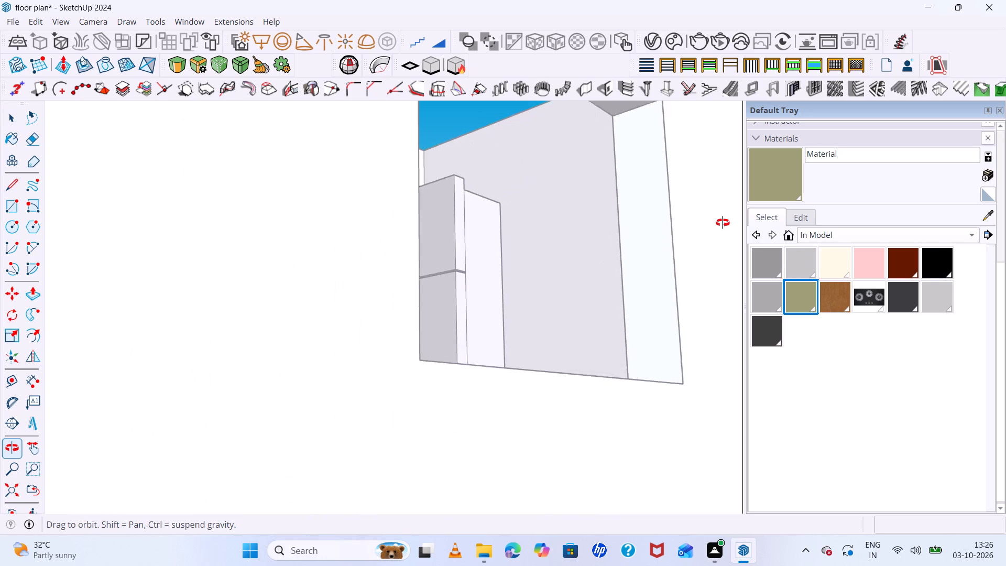
{"action": "middle_click_drag", "start_coordinate": [723, 223], "coordinate": [715, 233]}
{"action": "left_click", "coordinate": [639, 261]}
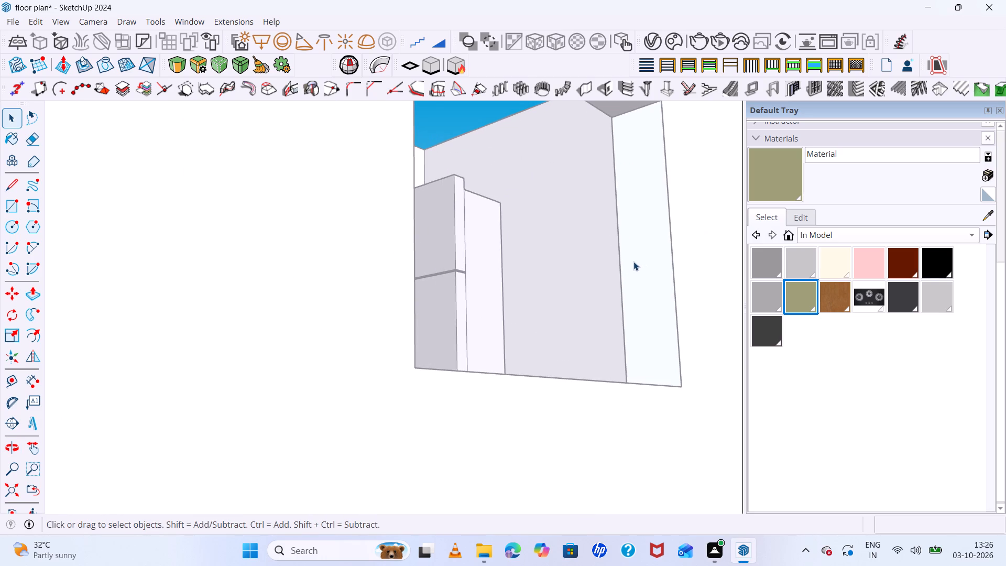
{"action": "double_click", "coordinate": [635, 260]}
{"action": "left_click", "coordinate": [653, 263]}
{"action": "scroll", "coordinate": [649, 266], "scroll_direction": "down", "scroll_amount": 7}
{"action": "middle_click_drag", "start_coordinate": [638, 307], "coordinate": [558, 422]}
{"action": "scroll", "coordinate": [558, 422], "scroll_direction": "up", "scroll_amount": 1}
{"action": "key", "text": "space"}
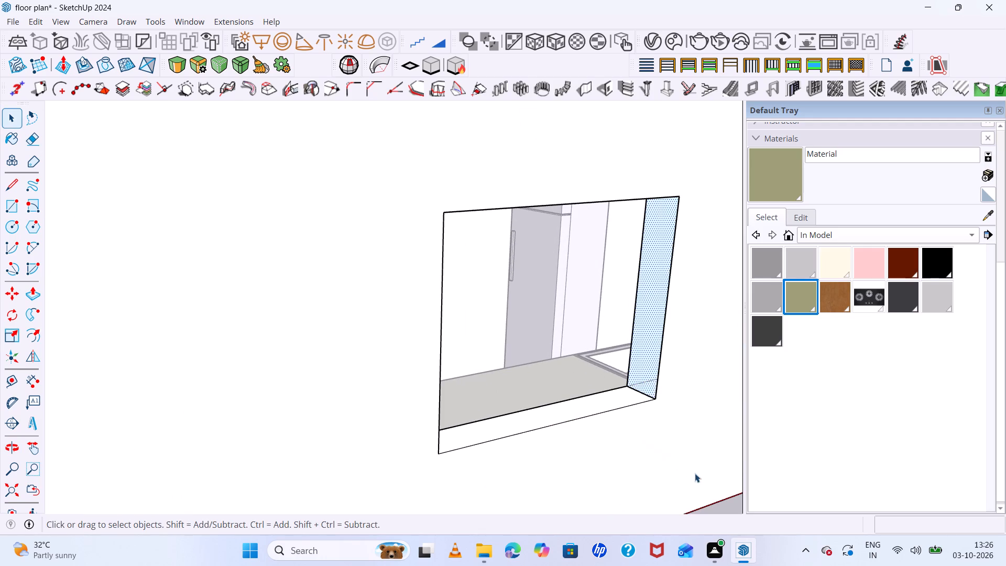
{"action": "left_click", "coordinate": [713, 507]}
Examine the walls, window openings and kitchen from above and outside, and leave the wall group.
{"action": "scroll", "coordinate": [624, 424], "scroll_direction": "down", "scroll_amount": 8}
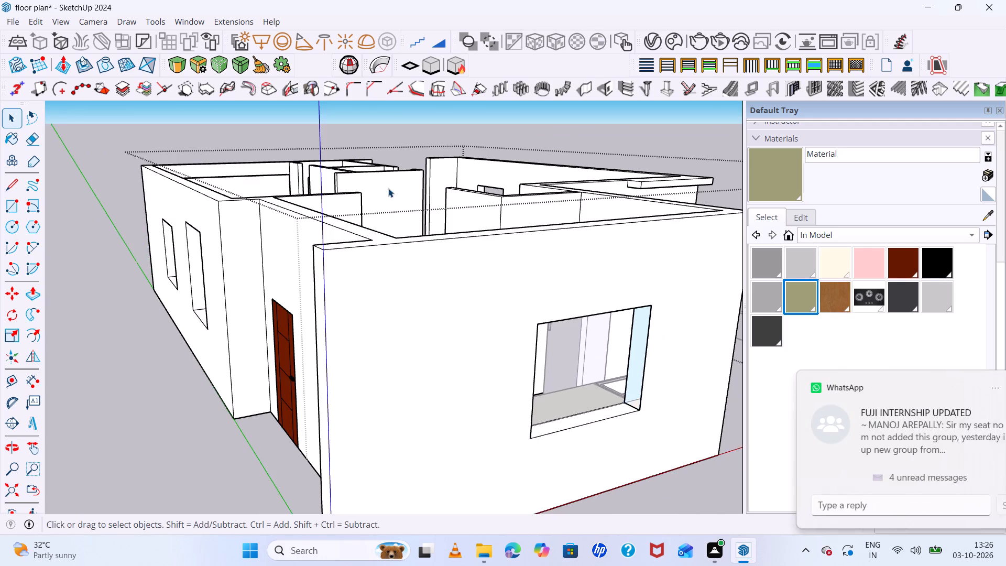
{"action": "middle_click_drag", "start_coordinate": [388, 206], "coordinate": [446, 289]}
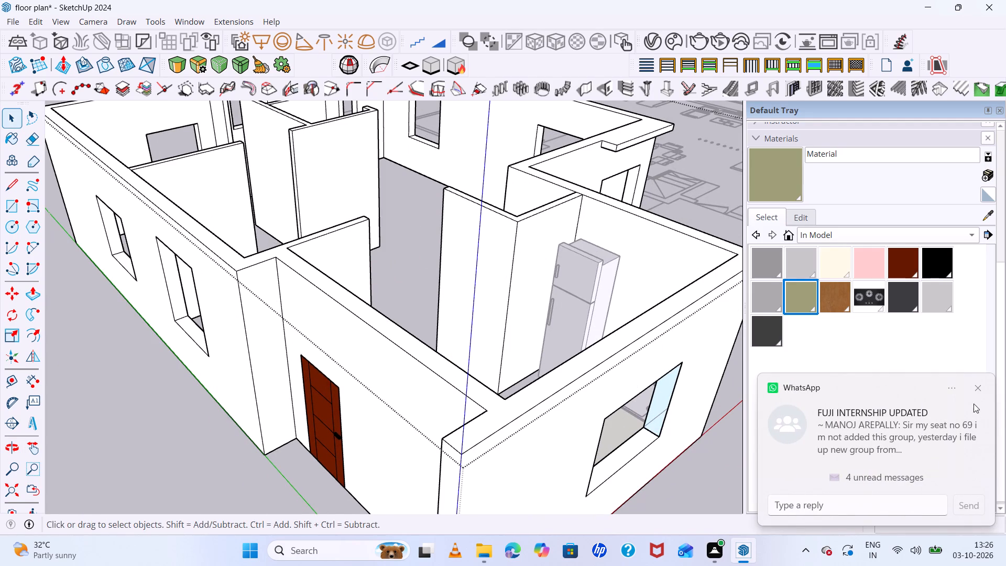
{"action": "left_click", "coordinate": [973, 386]}
{"action": "scroll", "coordinate": [557, 383], "scroll_direction": "down", "scroll_amount": 4}
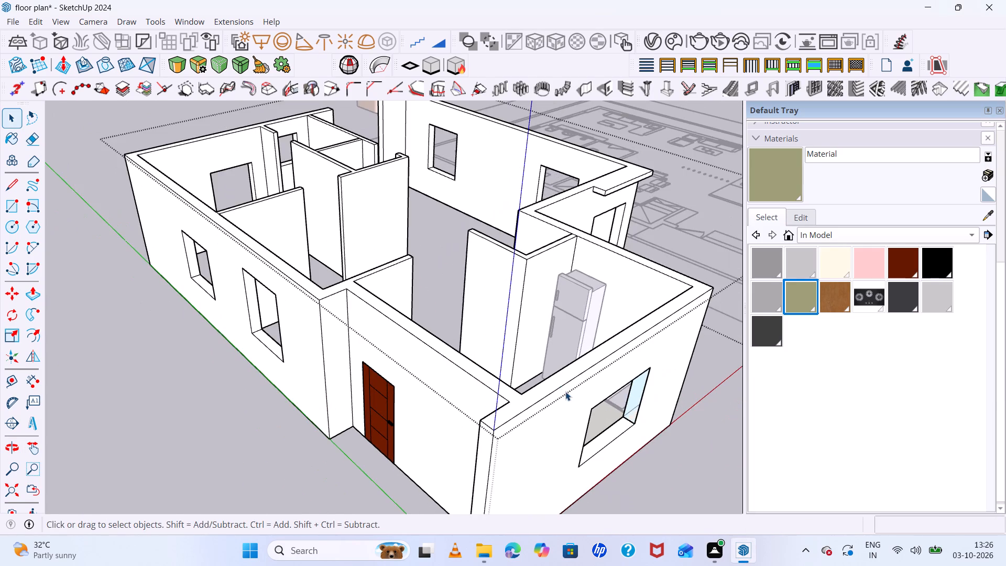
{"action": "middle_click_drag", "start_coordinate": [597, 374], "coordinate": [506, 194]}
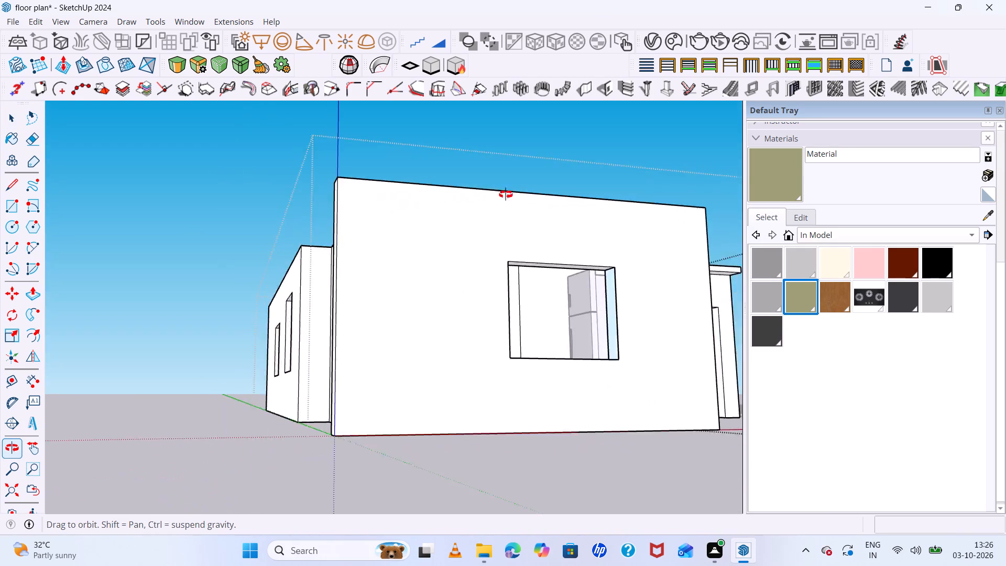
{"action": "middle_click_drag", "start_coordinate": [506, 194], "coordinate": [695, 304]}
{"action": "middle_click_drag", "start_coordinate": [541, 282], "coordinate": [803, 373]}
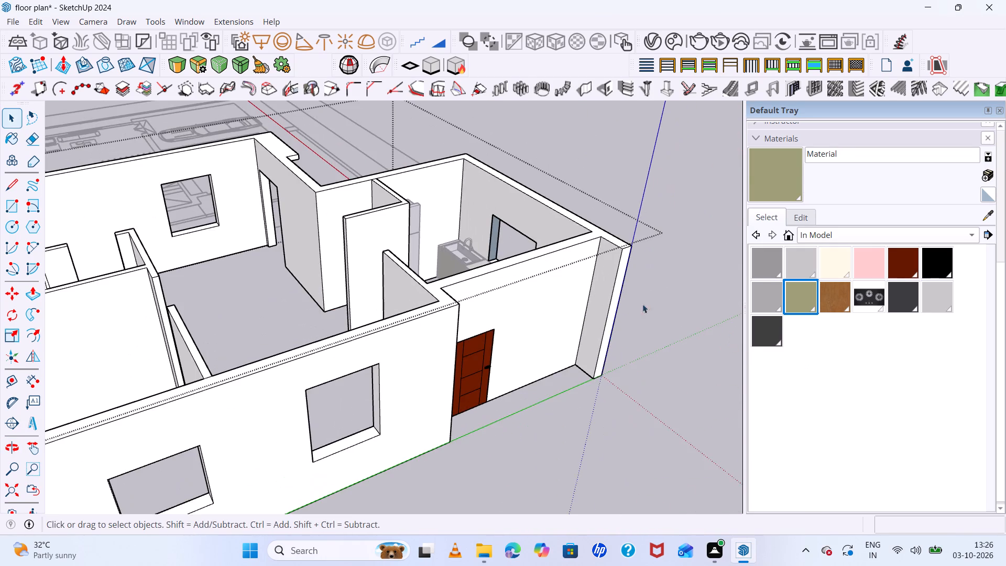
{"action": "scroll", "coordinate": [606, 295], "scroll_direction": "up", "scroll_amount": 1}
{"action": "key", "text": "space"}
{"action": "left_click", "coordinate": [657, 310]}
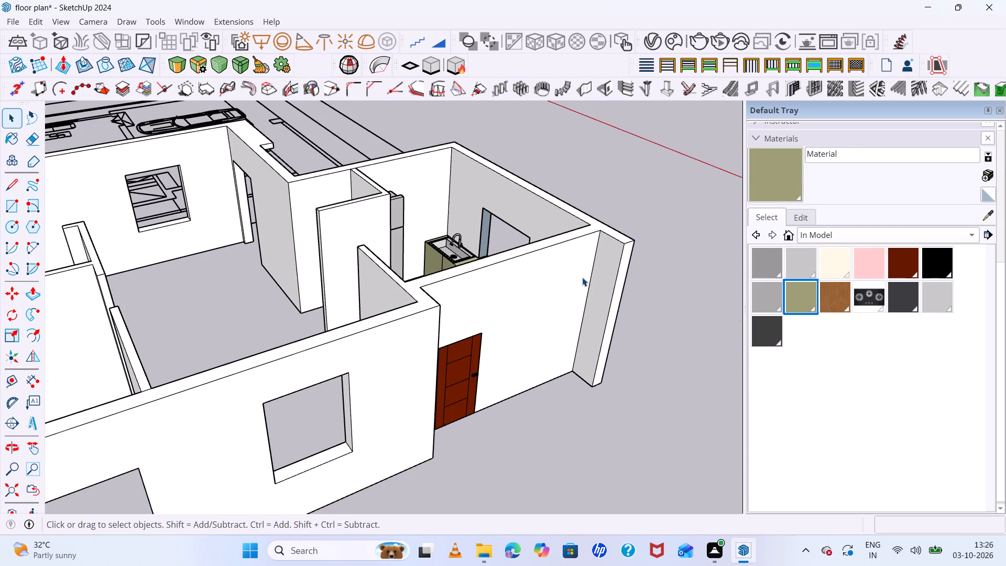
{"action": "scroll", "coordinate": [614, 185], "scroll_direction": "up", "scroll_amount": 12}
{"action": "scroll", "coordinate": [555, 267], "scroll_direction": "down", "scroll_amount": 7}
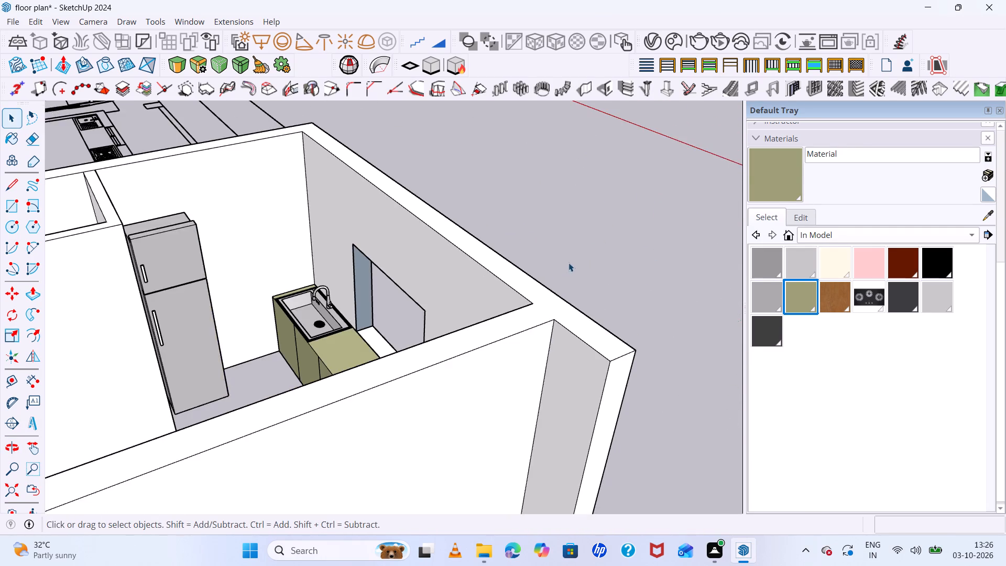
Undo the last edit to bring the house walls back around the kitchen.
{"action": "scroll", "coordinate": [516, 302], "scroll_direction": "up", "scroll_amount": 7}
{"action": "scroll", "coordinate": [577, 261], "scroll_direction": "up", "scroll_amount": 1}
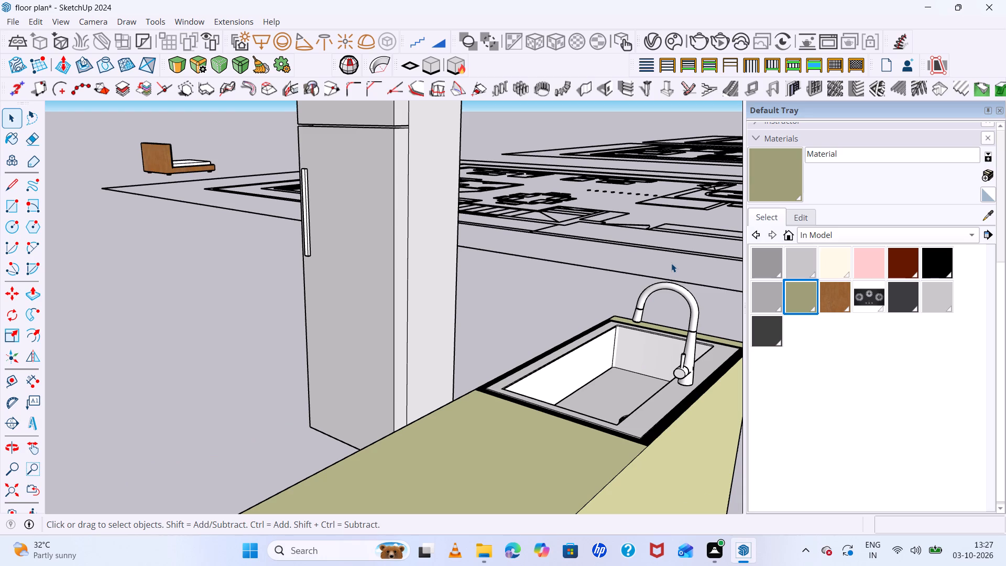
{"action": "key", "text": "ctrl+z"}
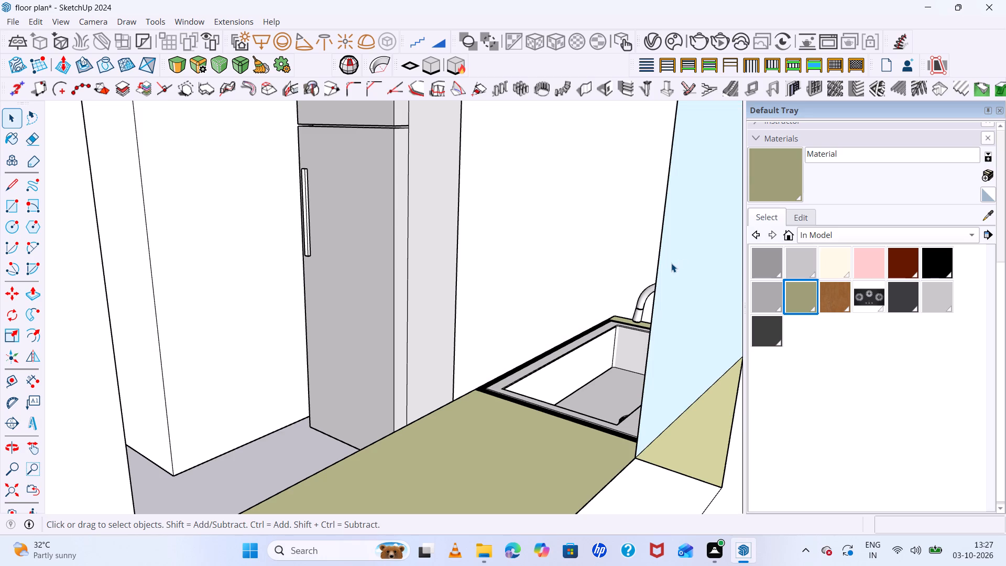
Examine the kitchen end wall opening from outside and inside, checking the wall group and counter selections, then clear the selection.
{"action": "left_click", "coordinate": [692, 286]}
{"action": "scroll", "coordinate": [682, 286], "scroll_direction": "down", "scroll_amount": 10}
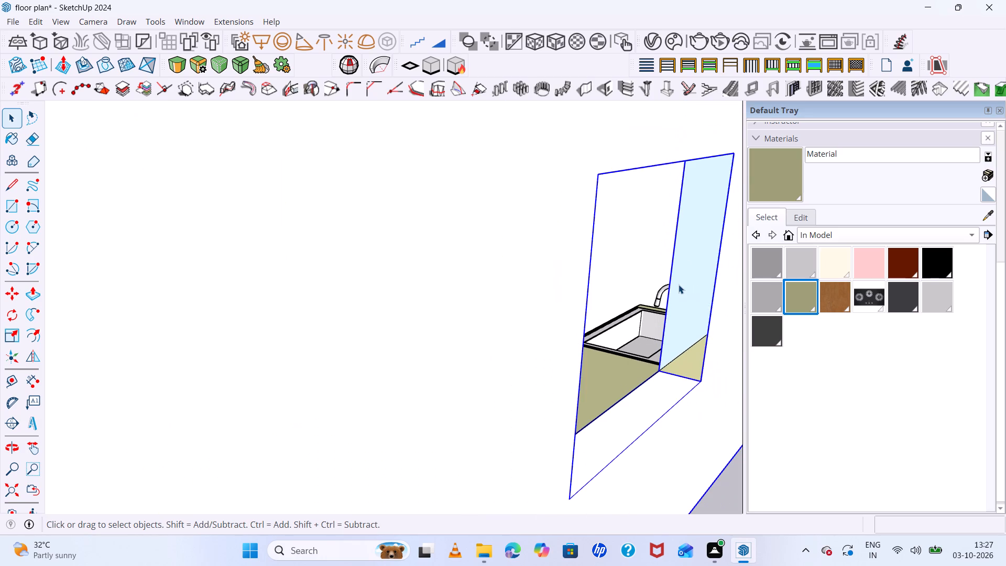
{"action": "middle_click_drag", "start_coordinate": [665, 293], "coordinate": [490, 299]}
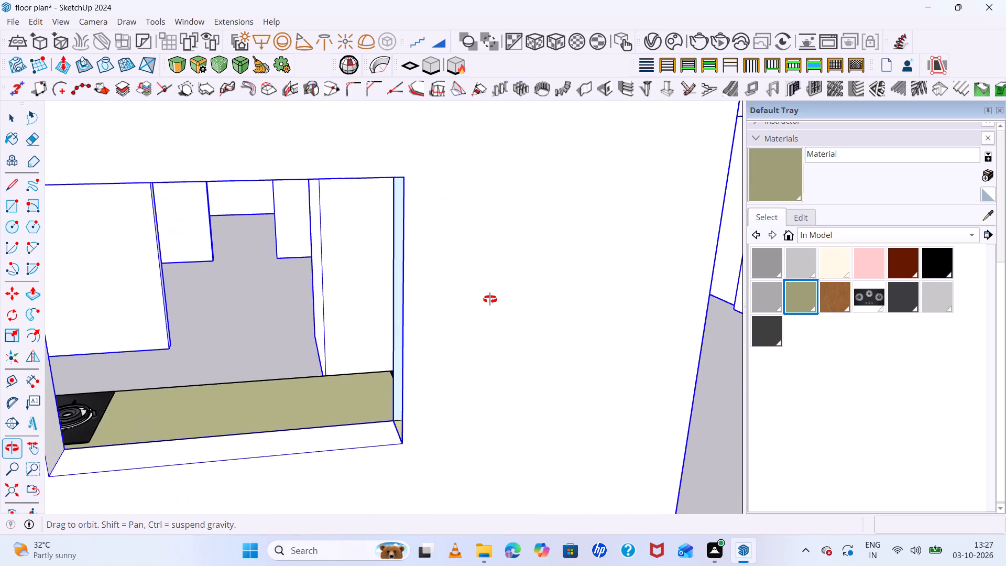
{"action": "middle_click_drag", "start_coordinate": [490, 299], "coordinate": [602, 320]}
{"action": "scroll", "coordinate": [599, 280], "scroll_direction": "down", "scroll_amount": 8}
{"action": "middle_click_drag", "start_coordinate": [521, 270], "coordinate": [550, 287]}
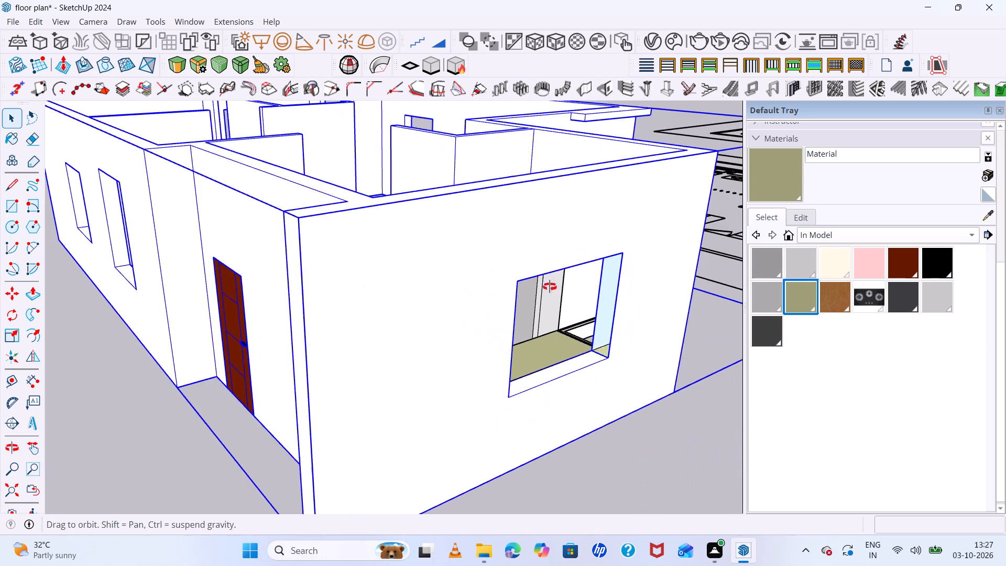
{"action": "middle_click_drag", "start_coordinate": [550, 287], "coordinate": [743, 330]}
{"action": "middle_click", "coordinate": [745, 330]}
{"action": "scroll", "coordinate": [746, 322], "scroll_direction": "up", "scroll_amount": 1}
{"action": "scroll", "coordinate": [560, 254], "scroll_direction": "up", "scroll_amount": 9}
{"action": "middle_click_drag", "start_coordinate": [532, 268], "coordinate": [713, 340]}
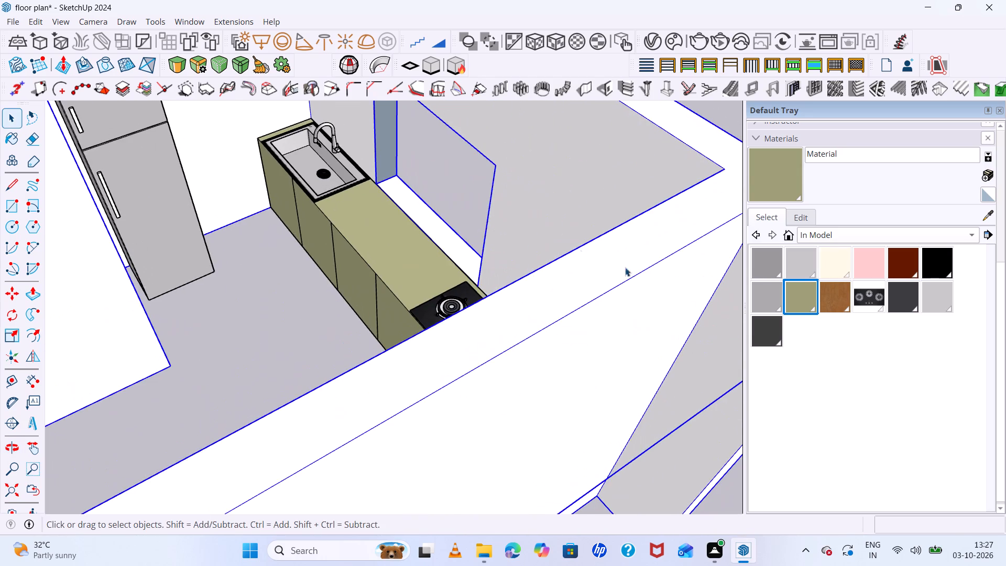
{"action": "scroll", "coordinate": [430, 207], "scroll_direction": "down", "scroll_amount": 4}
{"action": "middle_click_drag", "start_coordinate": [336, 184], "coordinate": [530, 122]}
{"action": "scroll", "coordinate": [525, 173], "scroll_direction": "up", "scroll_amount": 1}
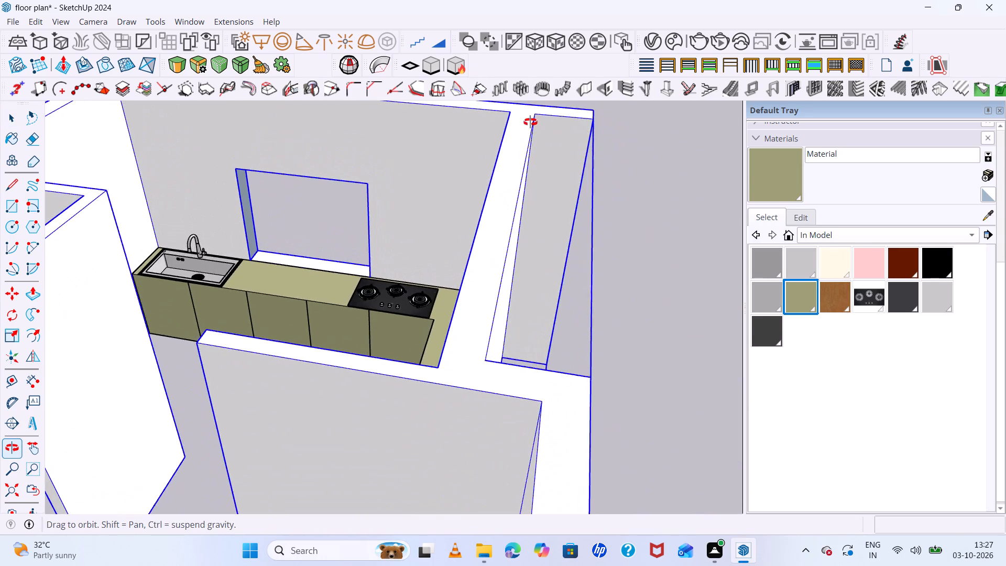
{"action": "middle_click_drag", "start_coordinate": [530, 122], "coordinate": [63, 46]}
{"action": "middle_click_drag", "start_coordinate": [49, 42], "coordinate": [45, 41]}
{"action": "middle_click_drag", "start_coordinate": [42, 41], "coordinate": [36, 39]}
{"action": "middle_click_drag", "start_coordinate": [544, 169], "coordinate": [505, 172]}
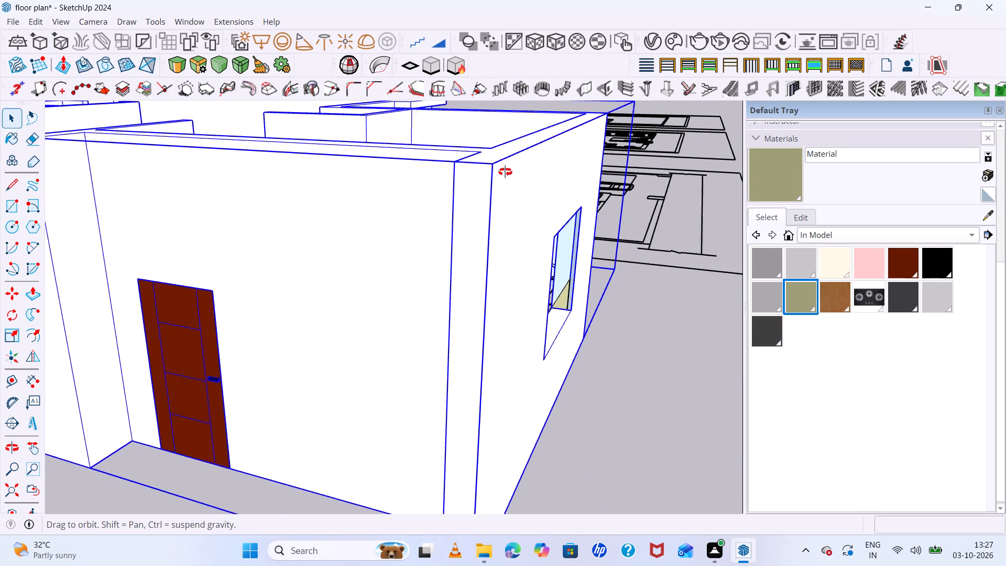
{"action": "middle_click_drag", "start_coordinate": [505, 172], "coordinate": [370, 144]}
{"action": "scroll", "coordinate": [654, 195], "scroll_direction": "up", "scroll_amount": 7}
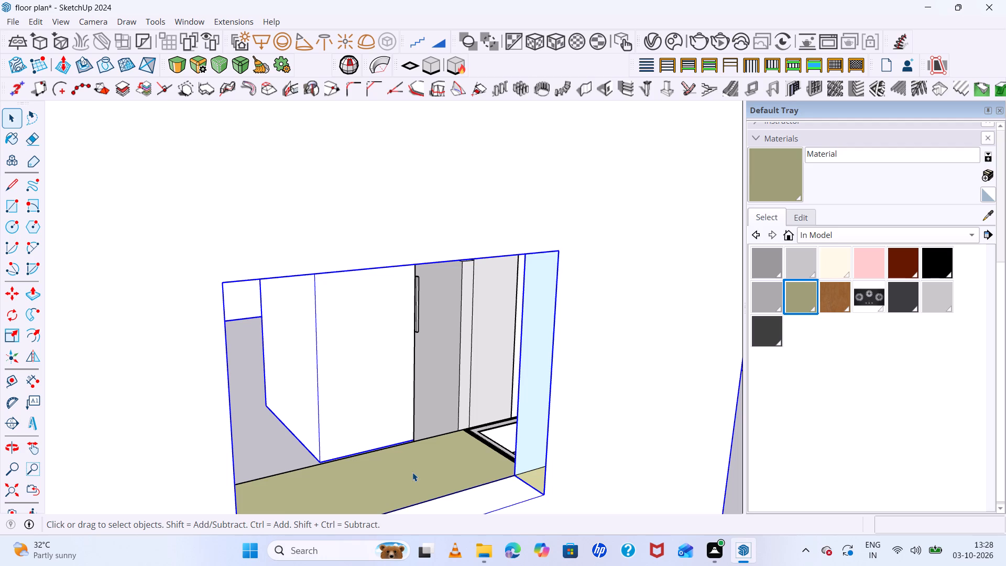
{"action": "left_click", "coordinate": [410, 471]}
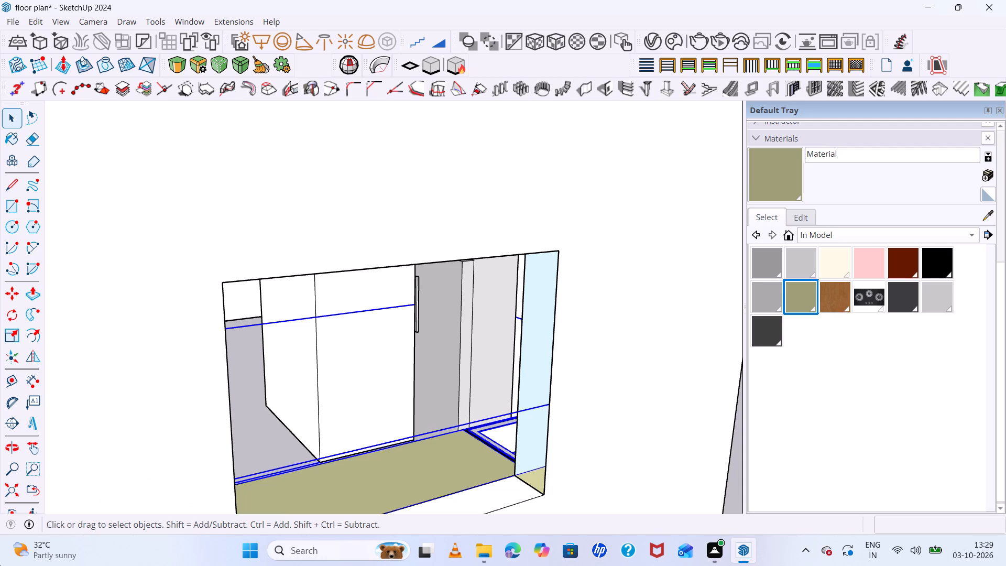
{"action": "scroll", "coordinate": [556, 329], "scroll_direction": "down", "scroll_amount": 12}
{"action": "left_click", "coordinate": [654, 378]}
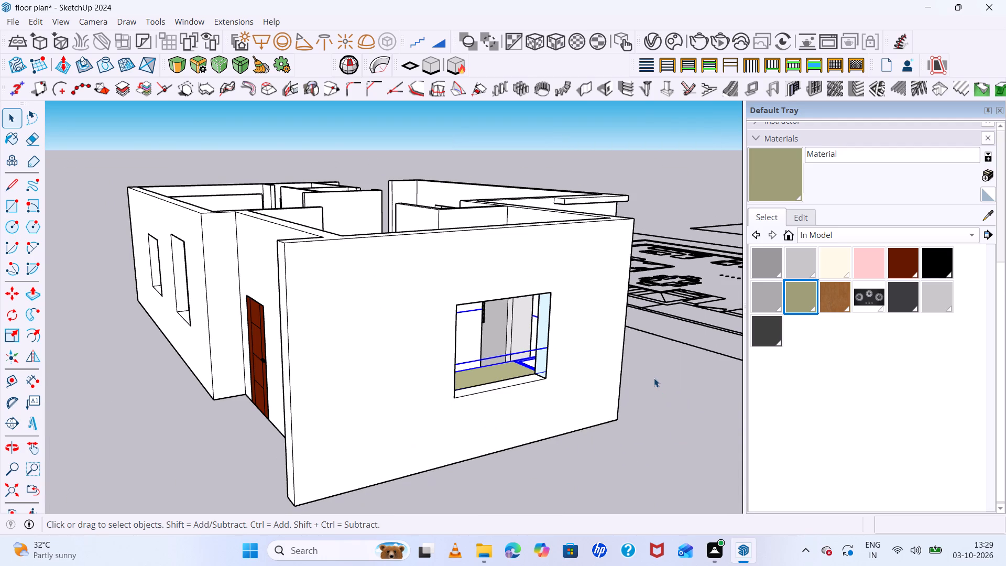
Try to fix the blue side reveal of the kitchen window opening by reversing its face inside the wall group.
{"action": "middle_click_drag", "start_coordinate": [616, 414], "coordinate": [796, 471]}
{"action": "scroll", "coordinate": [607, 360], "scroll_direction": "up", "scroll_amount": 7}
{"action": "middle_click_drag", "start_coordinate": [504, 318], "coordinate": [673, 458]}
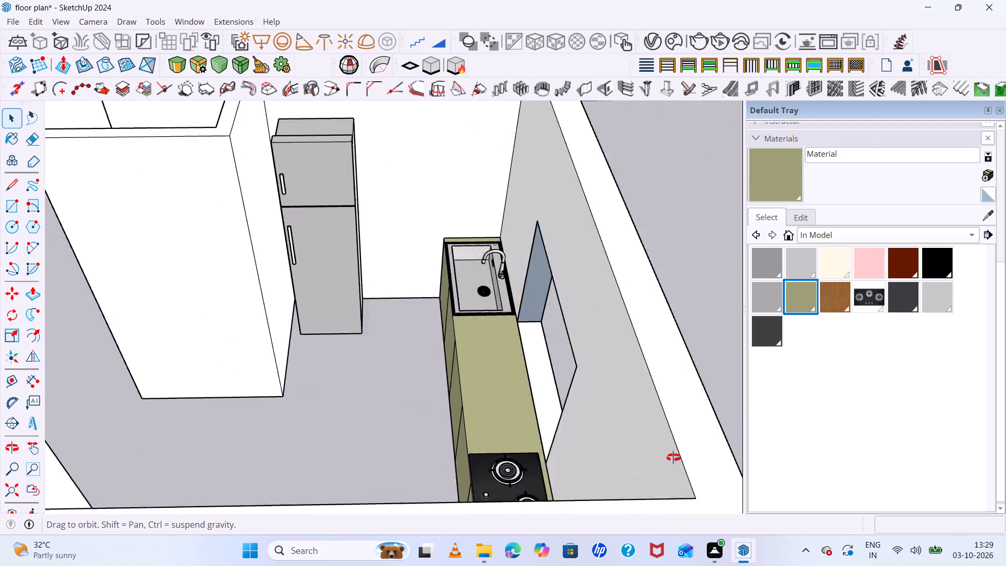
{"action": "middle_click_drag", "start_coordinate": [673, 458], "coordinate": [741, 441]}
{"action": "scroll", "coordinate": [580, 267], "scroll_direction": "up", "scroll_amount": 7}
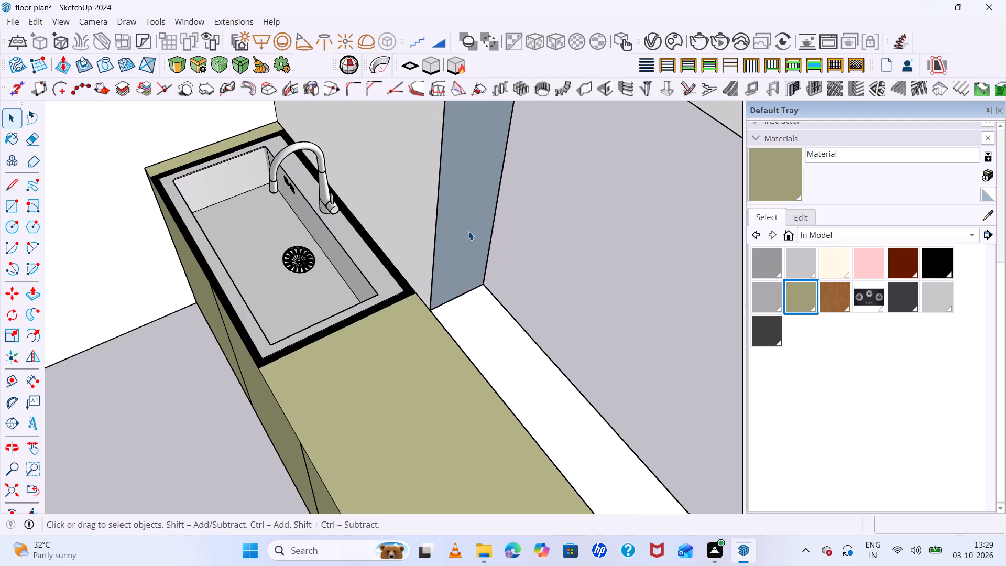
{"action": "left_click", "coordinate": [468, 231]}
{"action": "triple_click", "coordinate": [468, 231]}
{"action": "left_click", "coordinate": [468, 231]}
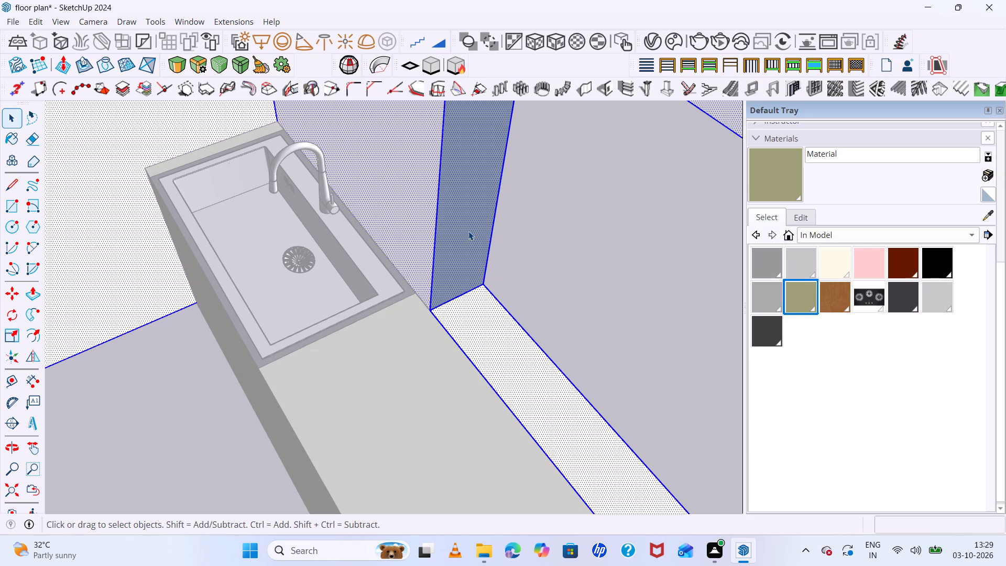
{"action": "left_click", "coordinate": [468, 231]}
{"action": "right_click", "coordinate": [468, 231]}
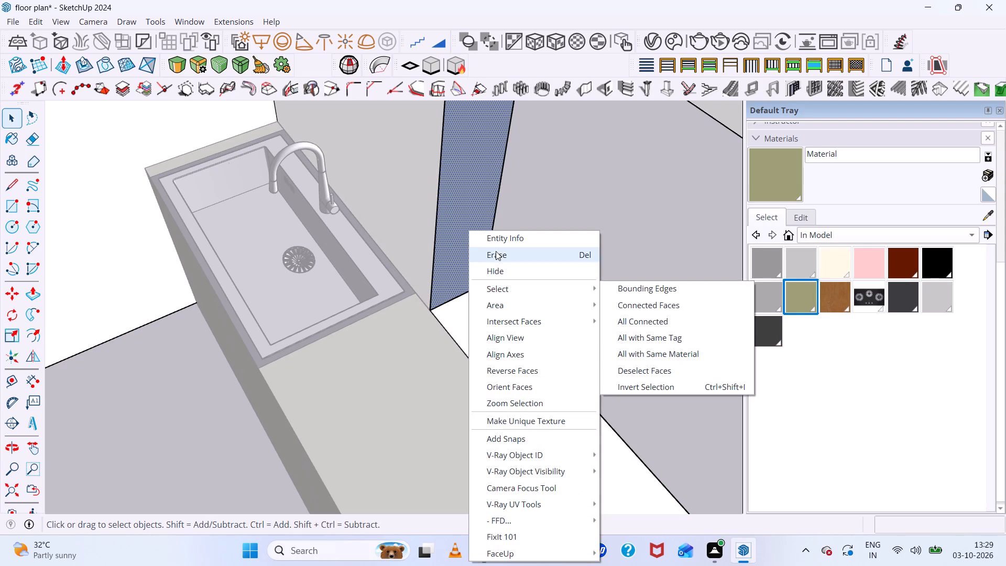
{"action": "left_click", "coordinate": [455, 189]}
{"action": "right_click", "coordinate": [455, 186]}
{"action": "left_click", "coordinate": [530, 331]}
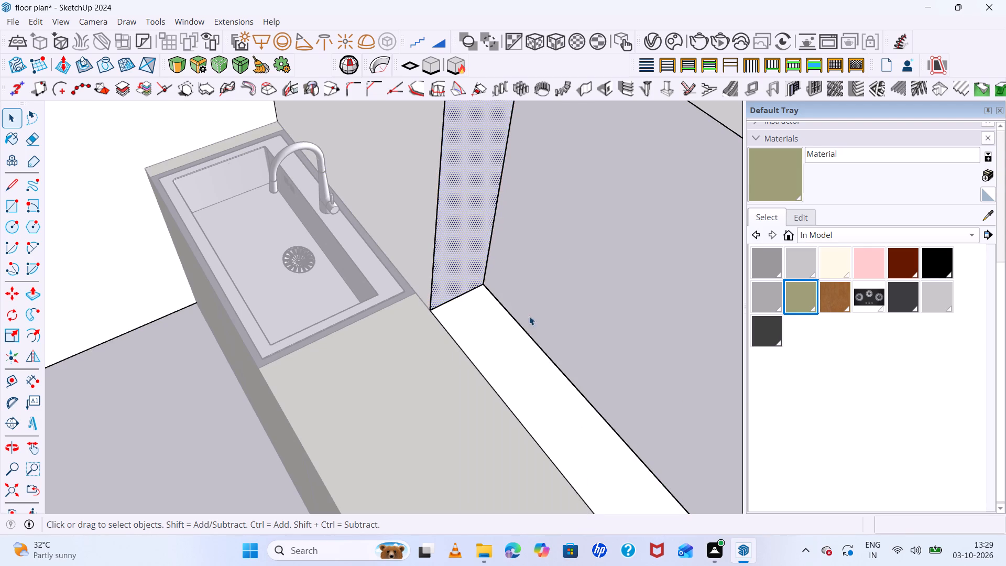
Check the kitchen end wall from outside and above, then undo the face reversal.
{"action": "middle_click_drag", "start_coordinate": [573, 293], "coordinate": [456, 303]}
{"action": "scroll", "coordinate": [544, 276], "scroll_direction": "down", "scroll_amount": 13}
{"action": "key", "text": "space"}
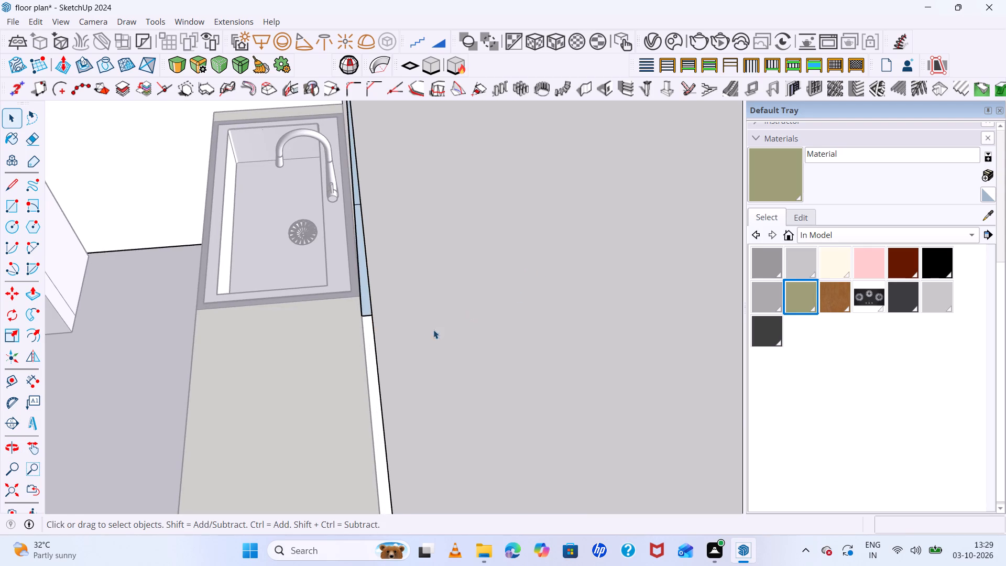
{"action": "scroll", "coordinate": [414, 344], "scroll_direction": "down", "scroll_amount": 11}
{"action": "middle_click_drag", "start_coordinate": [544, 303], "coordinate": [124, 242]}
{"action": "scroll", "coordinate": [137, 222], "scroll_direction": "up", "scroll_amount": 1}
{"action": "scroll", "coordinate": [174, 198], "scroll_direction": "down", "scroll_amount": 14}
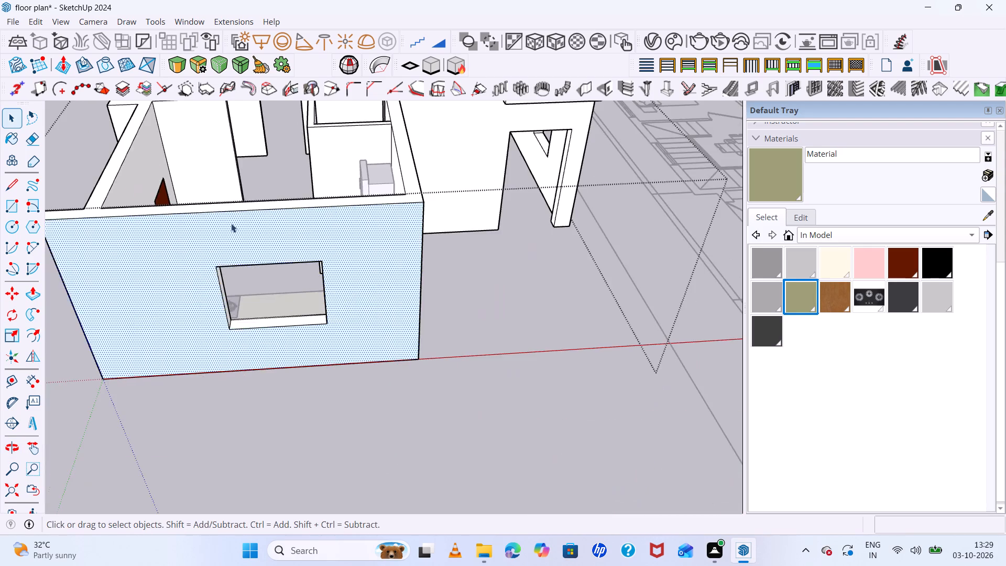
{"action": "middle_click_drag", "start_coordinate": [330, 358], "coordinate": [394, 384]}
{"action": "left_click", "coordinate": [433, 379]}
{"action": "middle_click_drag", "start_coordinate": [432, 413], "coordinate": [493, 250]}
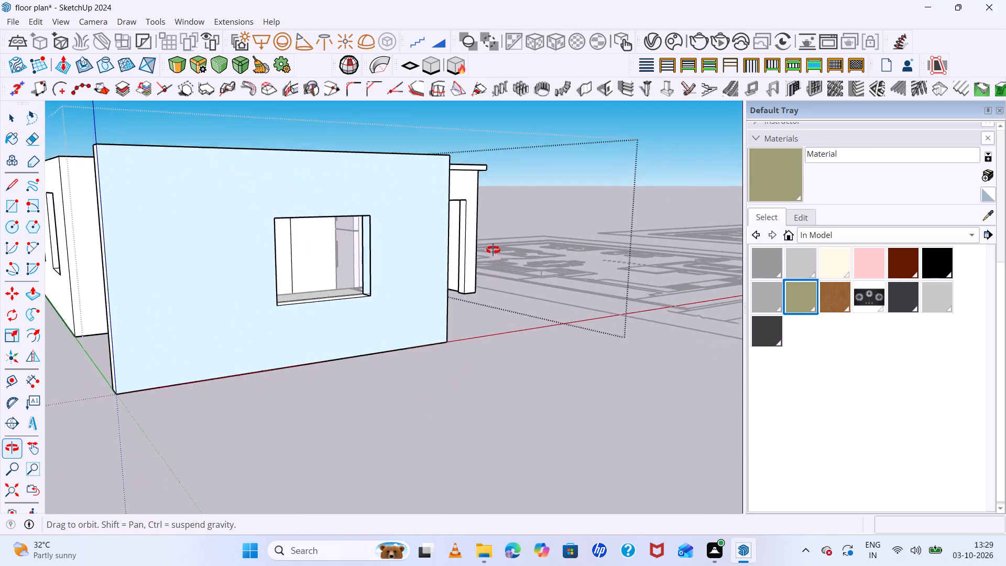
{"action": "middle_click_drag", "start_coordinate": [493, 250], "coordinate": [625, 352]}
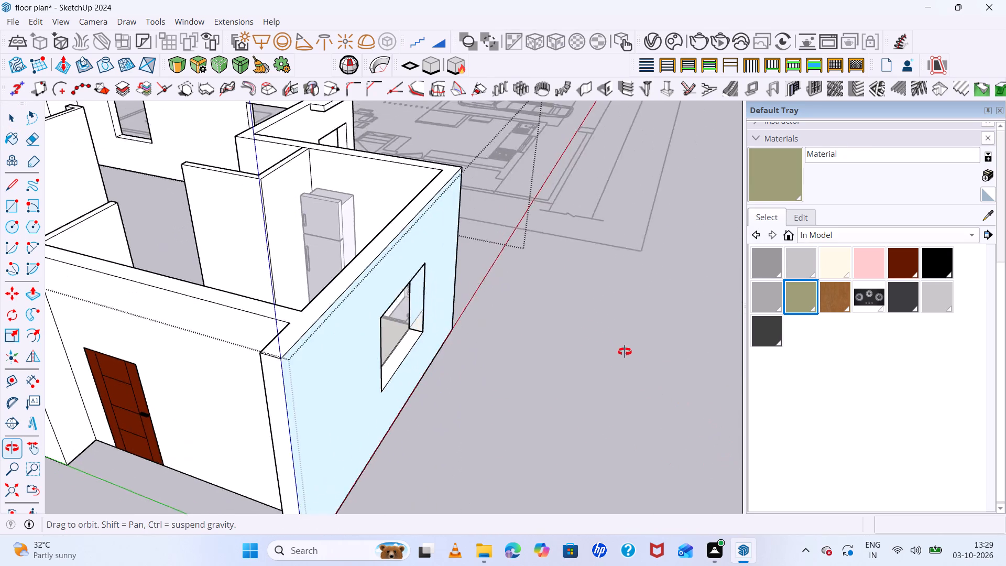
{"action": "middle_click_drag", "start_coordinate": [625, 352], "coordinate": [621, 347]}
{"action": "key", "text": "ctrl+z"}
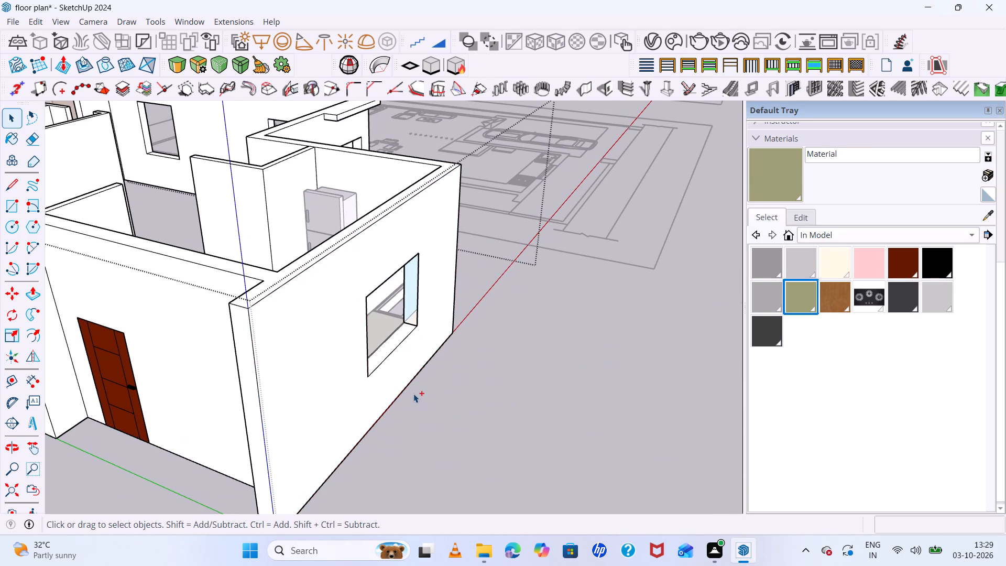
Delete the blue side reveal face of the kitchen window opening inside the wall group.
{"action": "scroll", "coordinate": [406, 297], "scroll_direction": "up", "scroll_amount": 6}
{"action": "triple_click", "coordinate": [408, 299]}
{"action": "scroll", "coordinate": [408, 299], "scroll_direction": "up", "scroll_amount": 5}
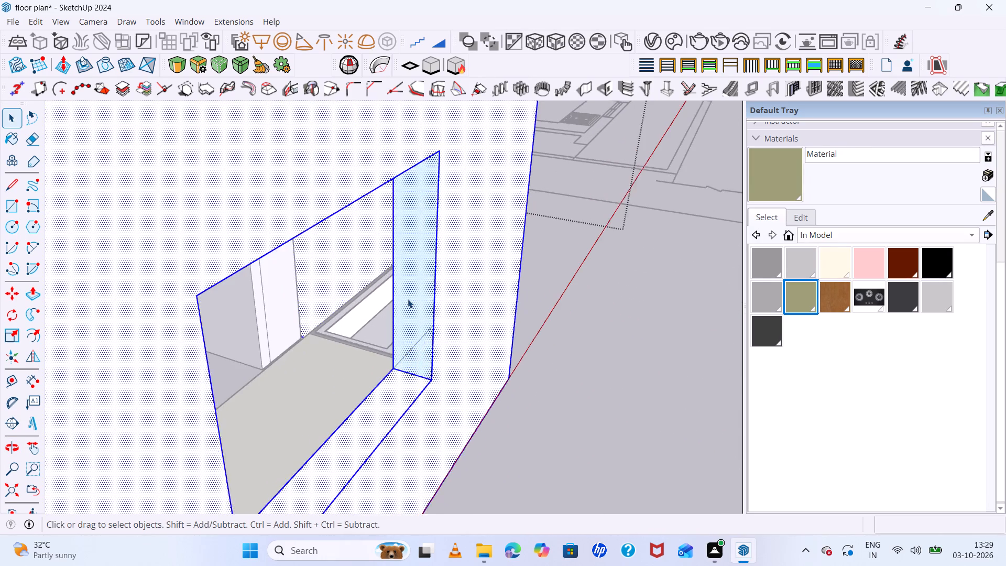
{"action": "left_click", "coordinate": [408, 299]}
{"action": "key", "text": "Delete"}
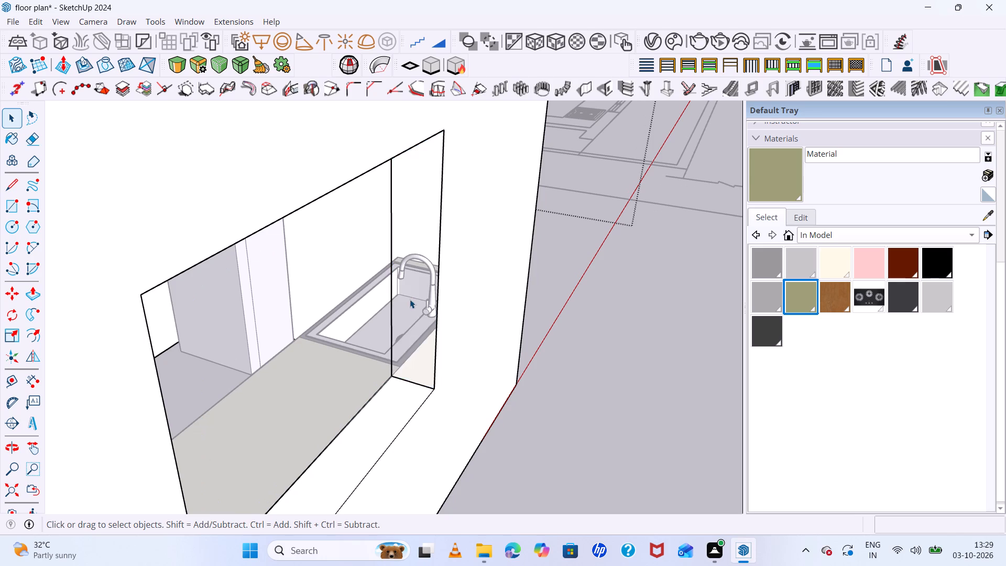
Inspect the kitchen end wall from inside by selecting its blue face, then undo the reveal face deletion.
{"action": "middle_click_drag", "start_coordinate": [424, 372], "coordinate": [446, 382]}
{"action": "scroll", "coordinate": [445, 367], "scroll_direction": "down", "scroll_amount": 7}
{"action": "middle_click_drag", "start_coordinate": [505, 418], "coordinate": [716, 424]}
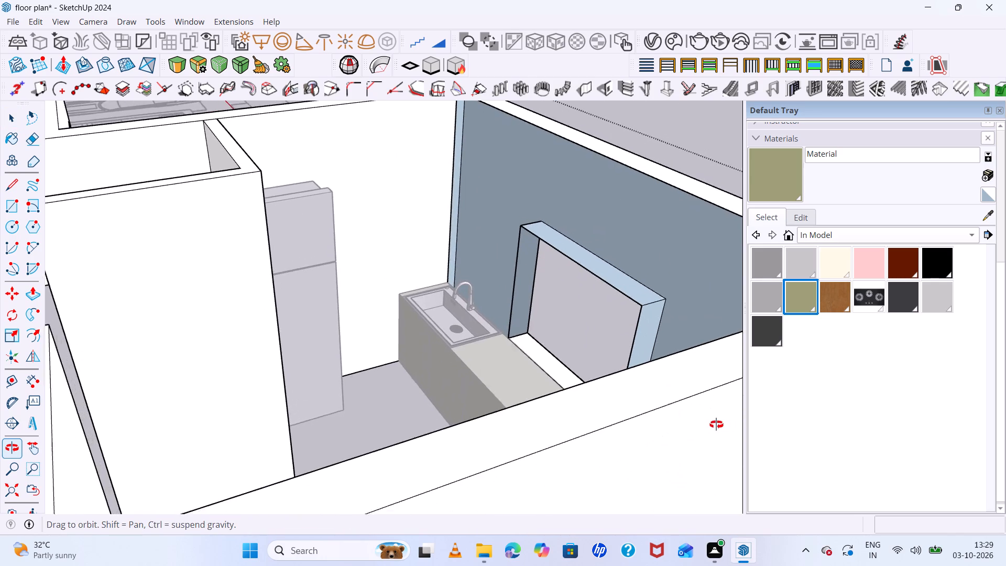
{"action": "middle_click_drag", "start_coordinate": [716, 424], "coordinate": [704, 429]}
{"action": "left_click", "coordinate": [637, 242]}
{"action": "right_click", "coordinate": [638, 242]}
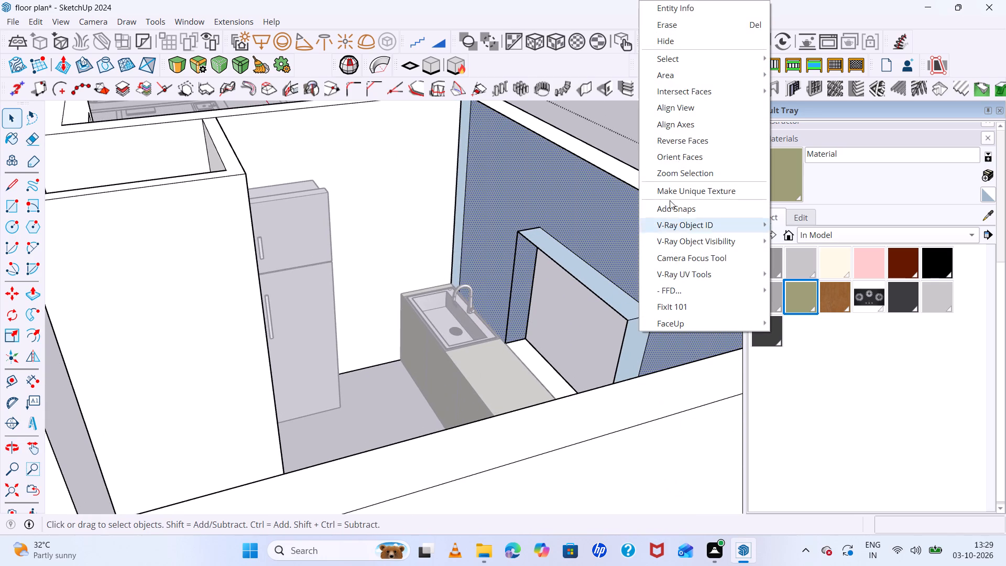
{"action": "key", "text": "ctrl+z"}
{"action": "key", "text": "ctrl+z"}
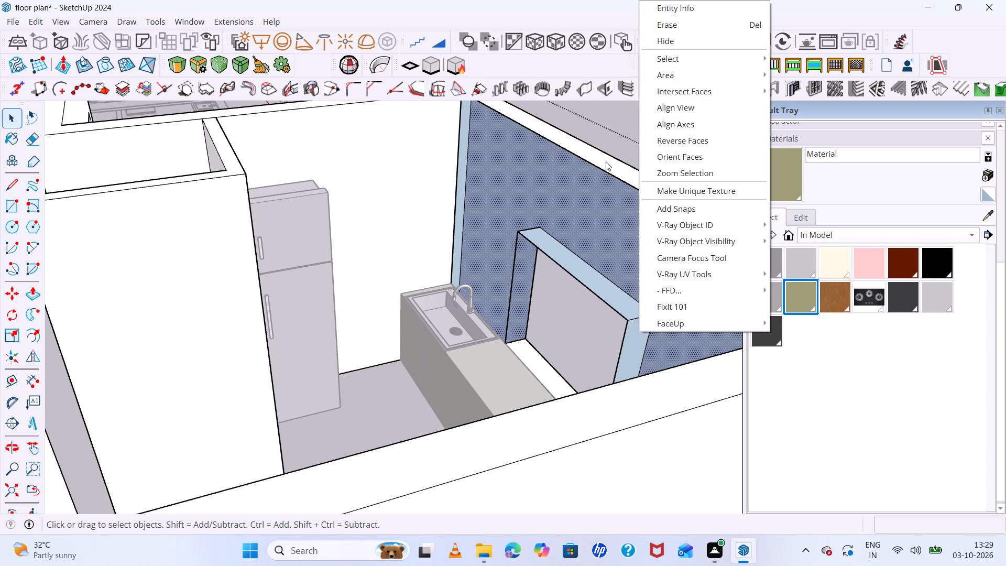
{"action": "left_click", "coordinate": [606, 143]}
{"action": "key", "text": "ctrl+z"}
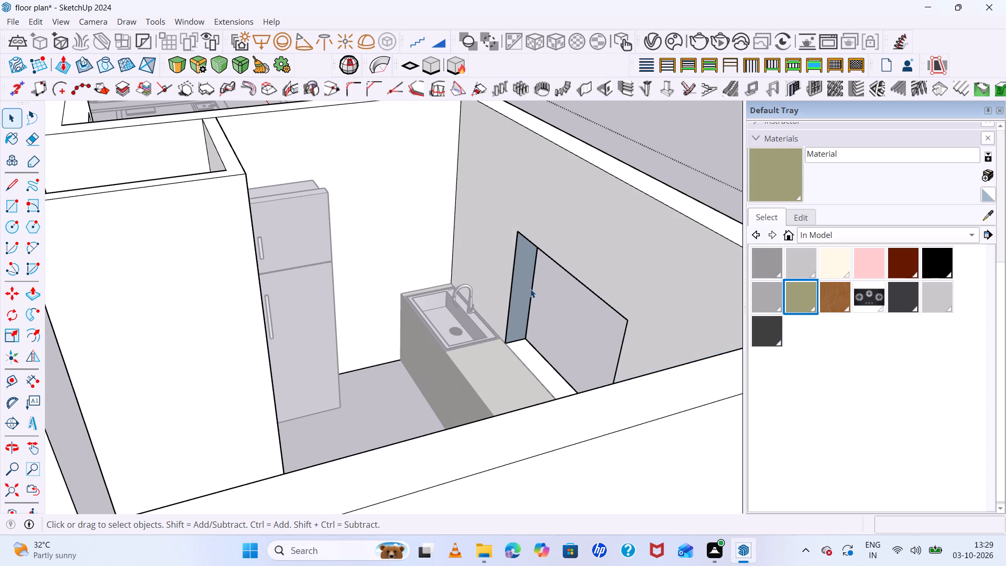
Leave the wall group and examine the whole house, its window openings and the floor plan from several sides.
{"action": "middle_click_drag", "start_coordinate": [488, 212], "coordinate": [99, 136]}
{"action": "scroll", "coordinate": [319, 270], "scroll_direction": "down", "scroll_amount": 5}
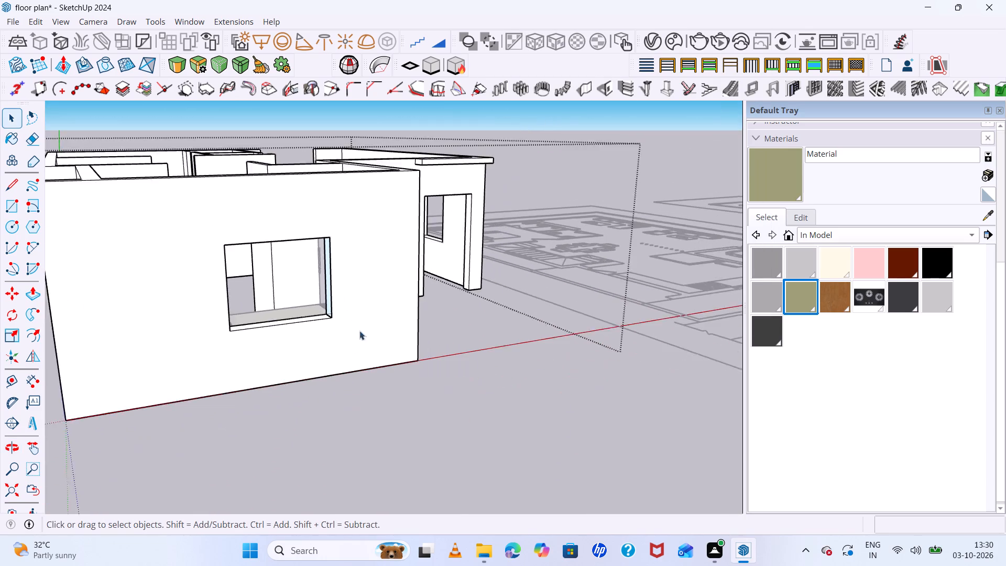
{"action": "scroll", "coordinate": [359, 331], "scroll_direction": "down", "scroll_amount": 1}
{"action": "middle_click_drag", "start_coordinate": [382, 358], "coordinate": [403, 386]}
{"action": "left_click", "coordinate": [474, 389]}
{"action": "scroll", "coordinate": [531, 390], "scroll_direction": "down", "scroll_amount": 6}
{"action": "middle_click_drag", "start_coordinate": [464, 371], "coordinate": [598, 485]}
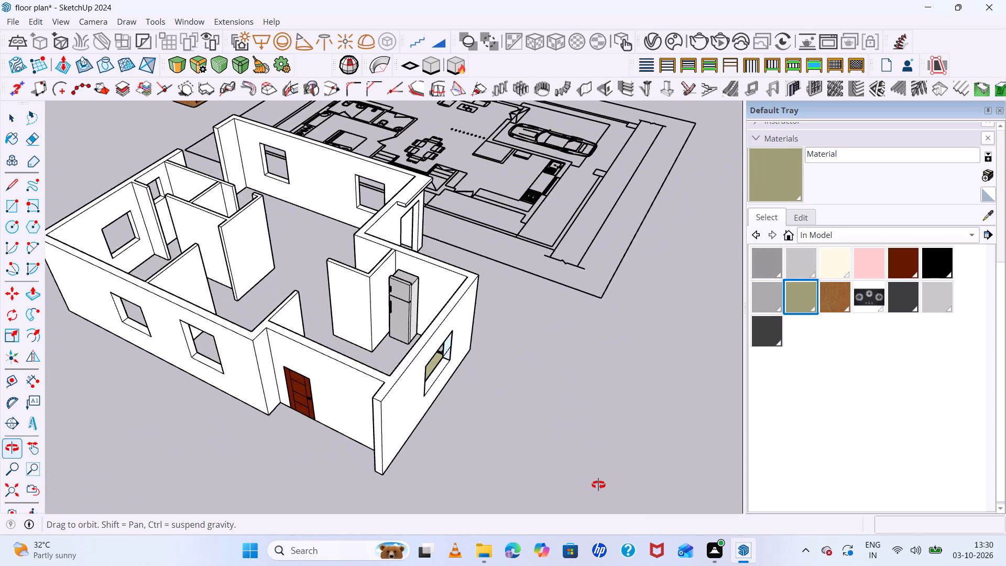
{"action": "middle_click_drag", "start_coordinate": [598, 485], "coordinate": [736, 193]}
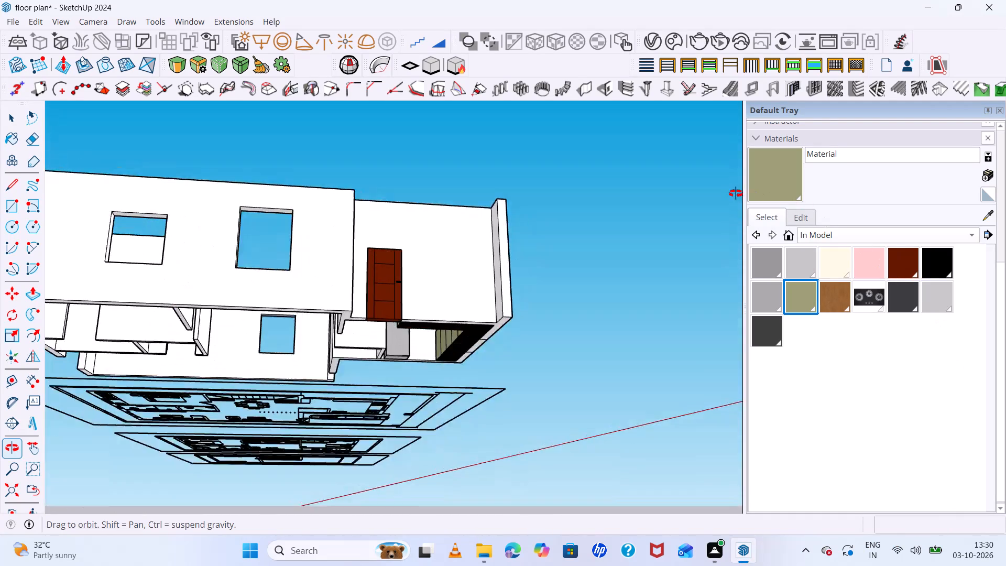
{"action": "middle_click_drag", "start_coordinate": [736, 193], "coordinate": [854, 552]}
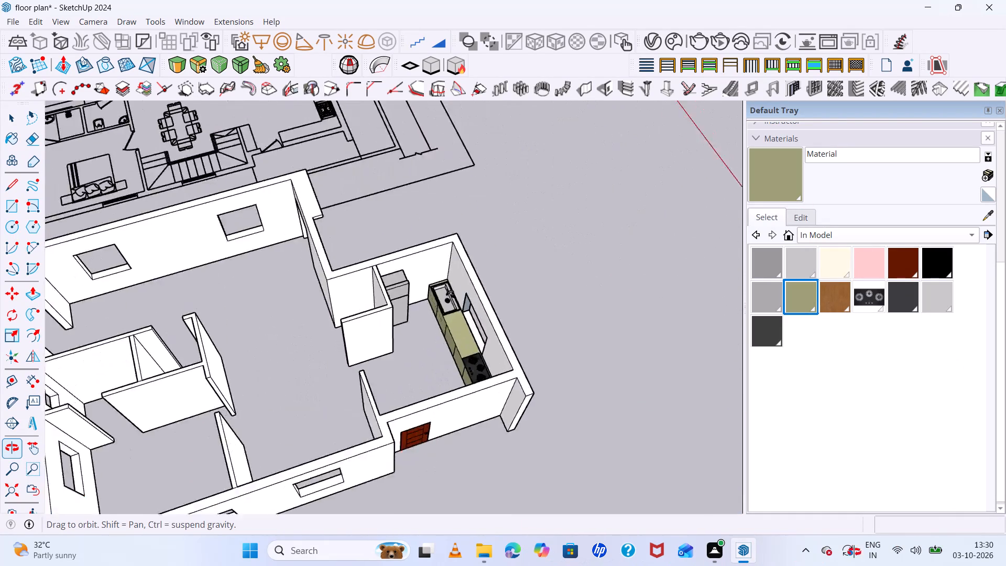
{"action": "middle_click_drag", "start_coordinate": [854, 552], "coordinate": [930, 393]}
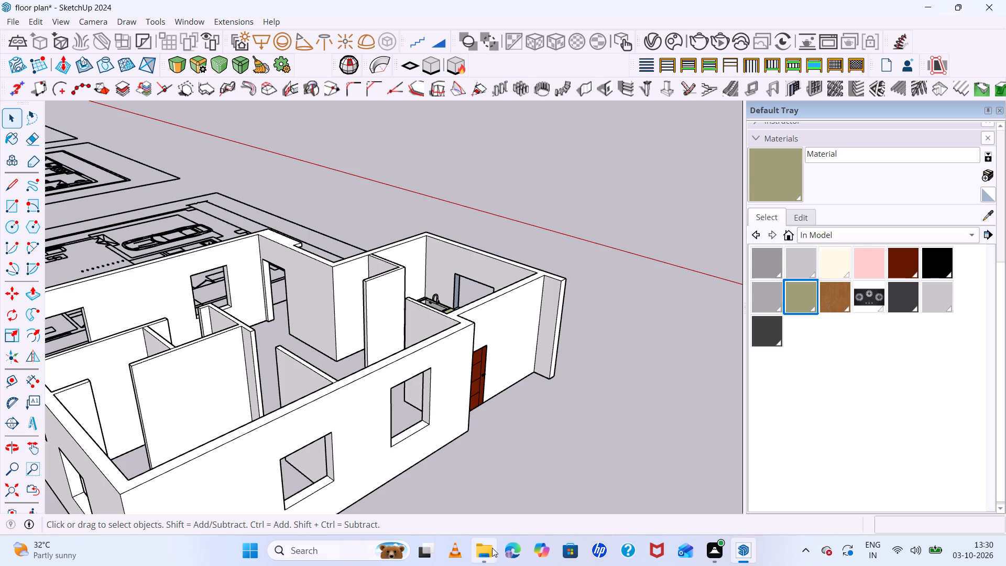
{"action": "scroll", "coordinate": [61, 412], "scroll_direction": "down", "scroll_amount": 7}
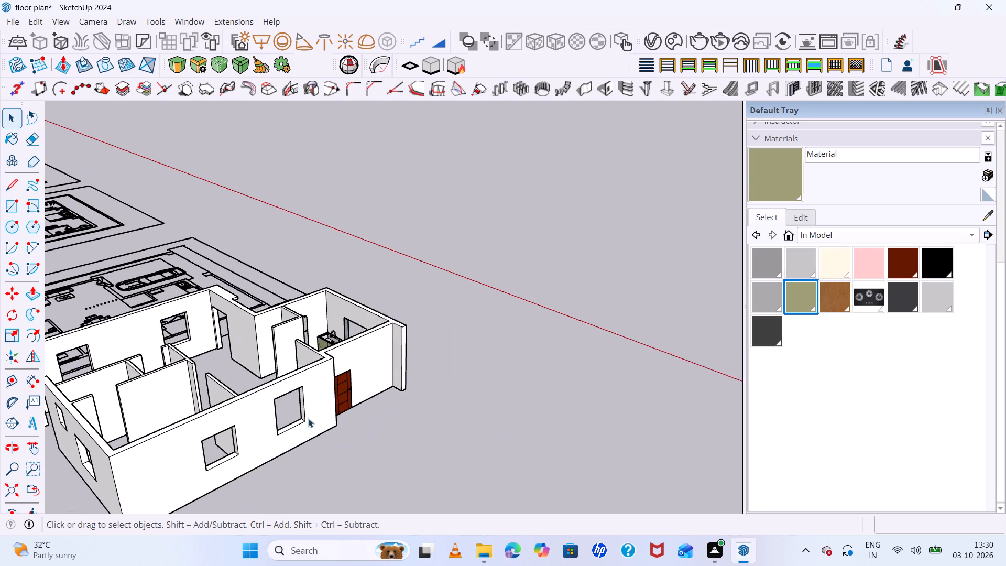
{"action": "scroll", "coordinate": [308, 418], "scroll_direction": "down", "scroll_amount": 2}
{"action": "middle_click_drag", "start_coordinate": [251, 417], "coordinate": [520, 417]}
{"action": "middle_click", "coordinate": [520, 417]}
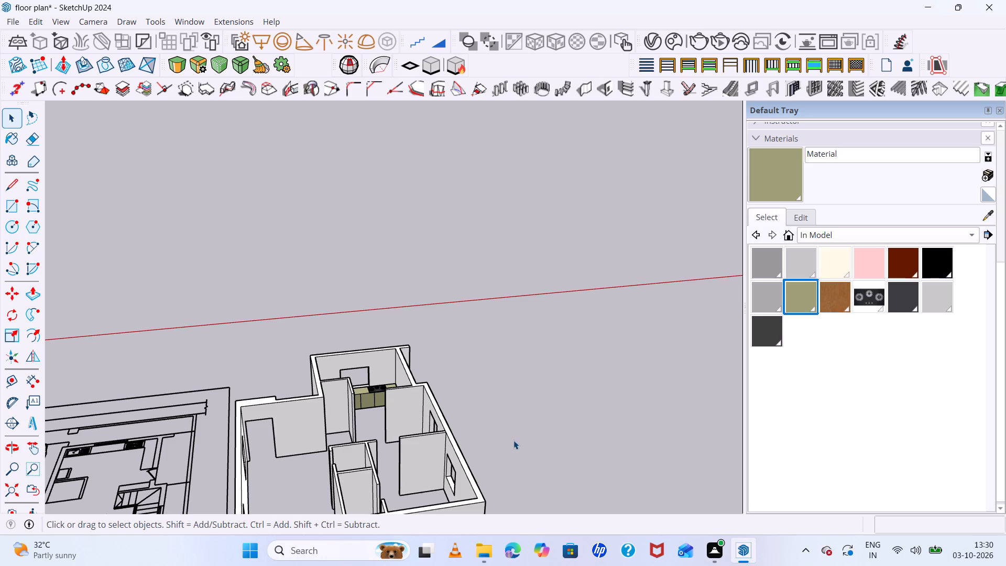
{"action": "scroll", "coordinate": [515, 442], "scroll_direction": "down", "scroll_amount": 4}
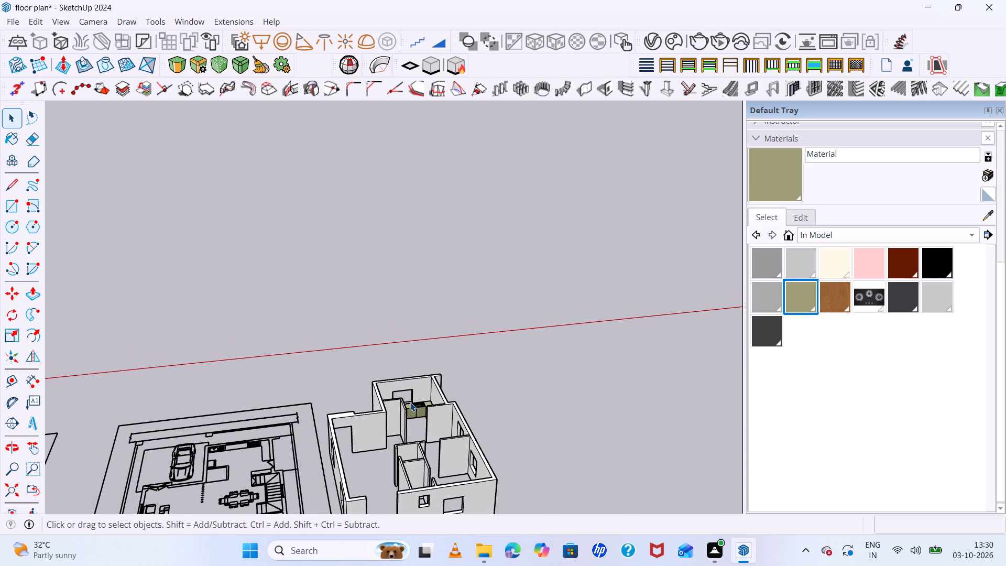
Examine the house from several sides and above, including the walls, window openings and the separate bed model.
{"action": "scroll", "coordinate": [406, 401], "scroll_direction": "down", "scroll_amount": 4}
{"action": "middle_click_drag", "start_coordinate": [451, 412], "coordinate": [385, 252]}
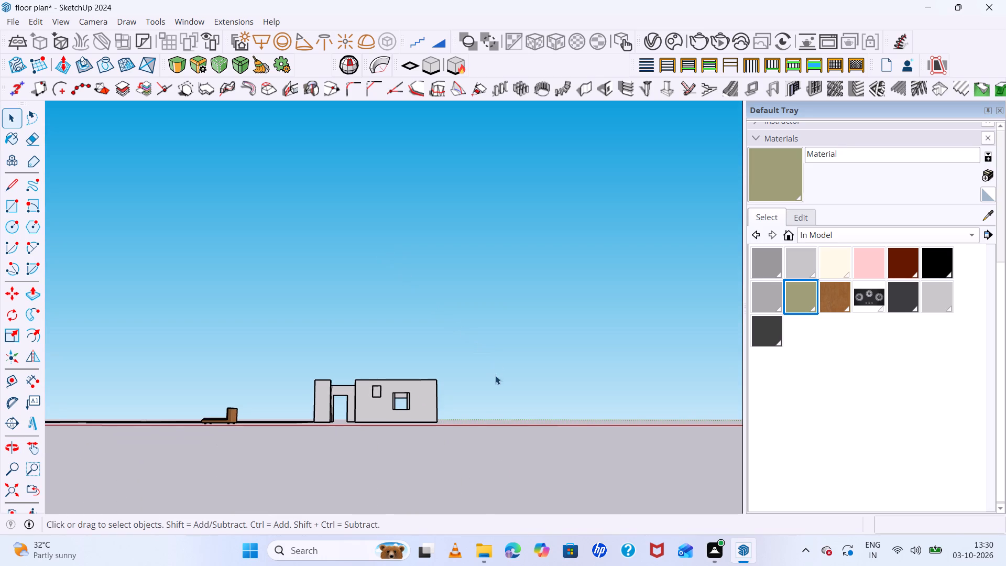
{"action": "middle_click_drag", "start_coordinate": [454, 317], "coordinate": [438, 367]}
{"action": "scroll", "coordinate": [438, 367], "scroll_direction": "up", "scroll_amount": 5}
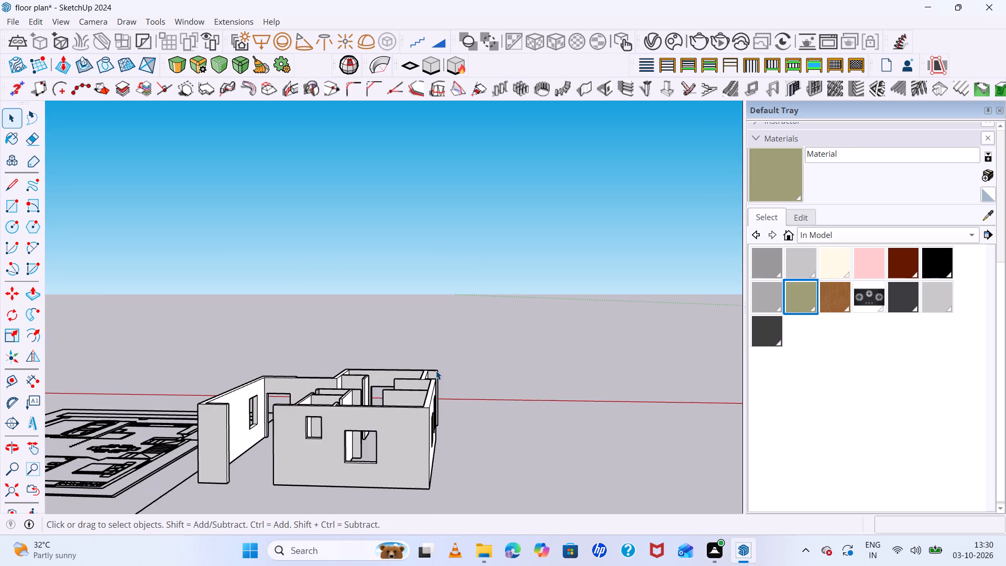
{"action": "scroll", "coordinate": [441, 358], "scroll_direction": "down", "scroll_amount": 8}
{"action": "scroll", "coordinate": [320, 355], "scroll_direction": "up", "scroll_amount": 4}
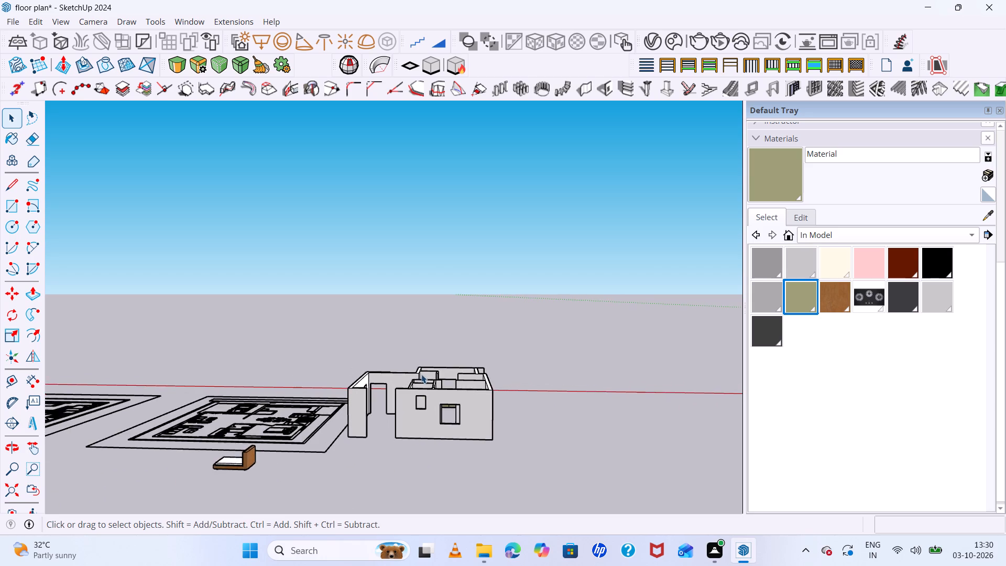
{"action": "scroll", "coordinate": [421, 374], "scroll_direction": "up", "scroll_amount": 6}
{"action": "middle_click_drag", "start_coordinate": [424, 377], "coordinate": [641, 418]}
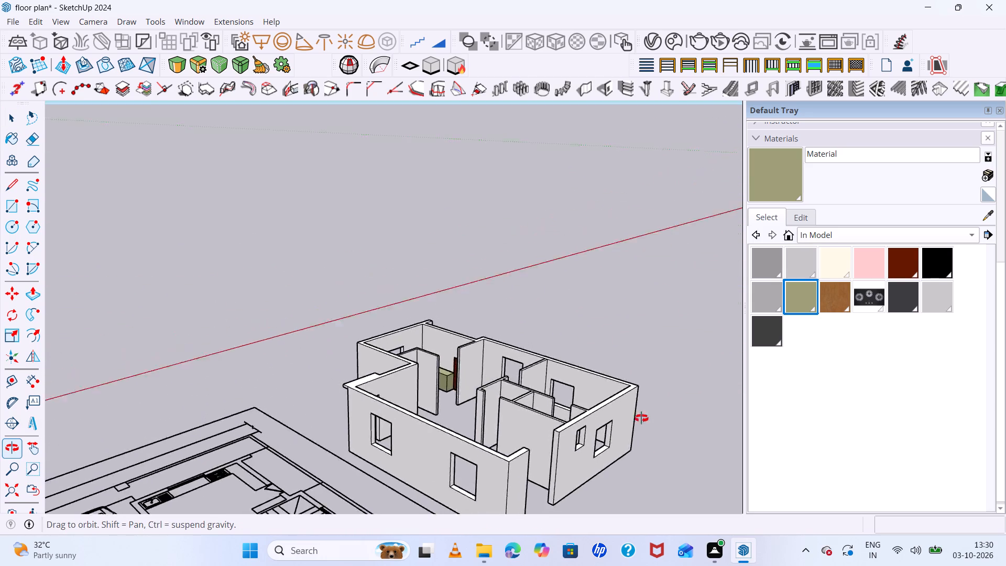
{"action": "middle_click_drag", "start_coordinate": [641, 418], "coordinate": [575, 331]}
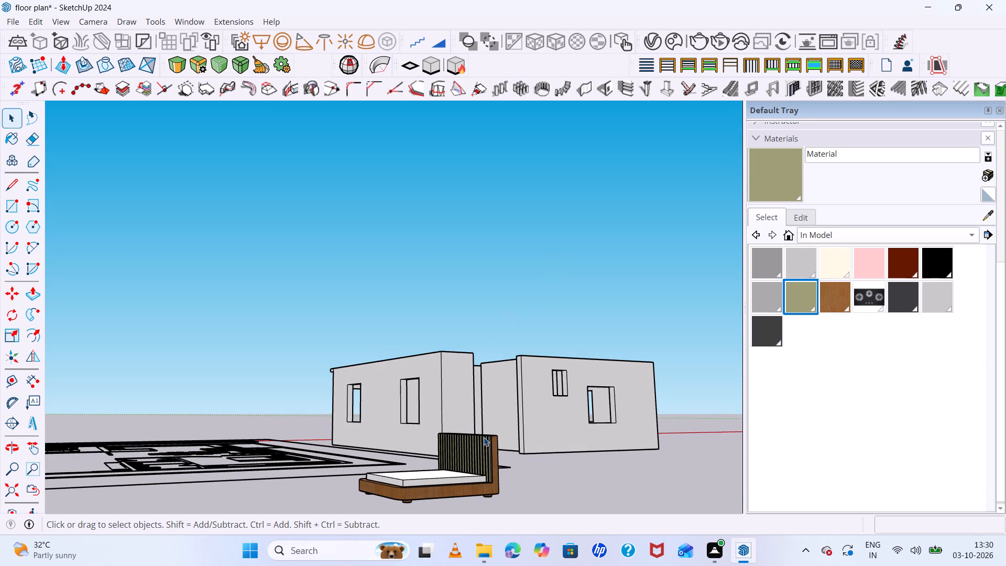
{"action": "left_click", "coordinate": [475, 489]}
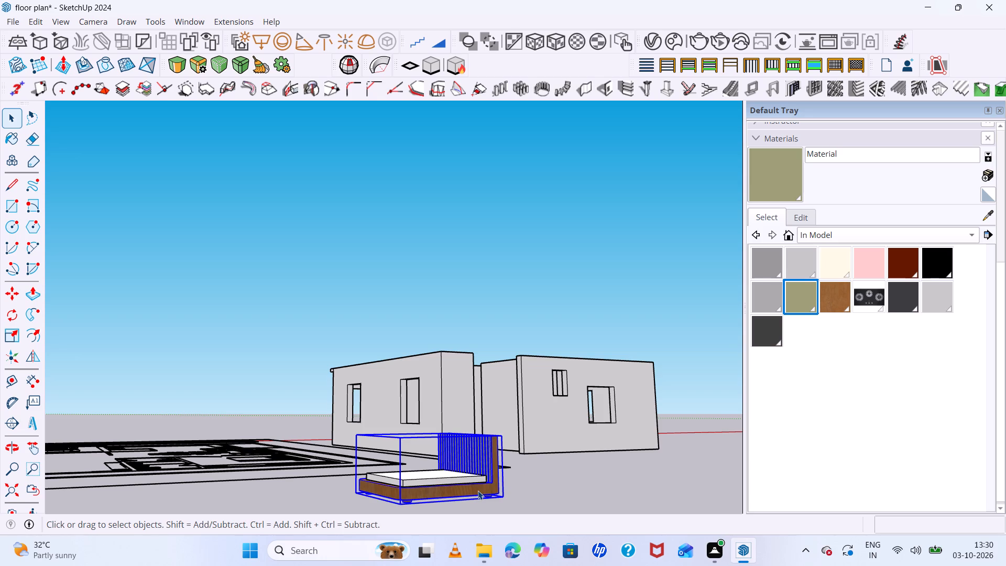
{"action": "scroll", "coordinate": [494, 438], "scroll_direction": "down", "scroll_amount": 6}
{"action": "middle_click_drag", "start_coordinate": [488, 408], "coordinate": [495, 500]}
{"action": "left_click", "coordinate": [604, 356]}
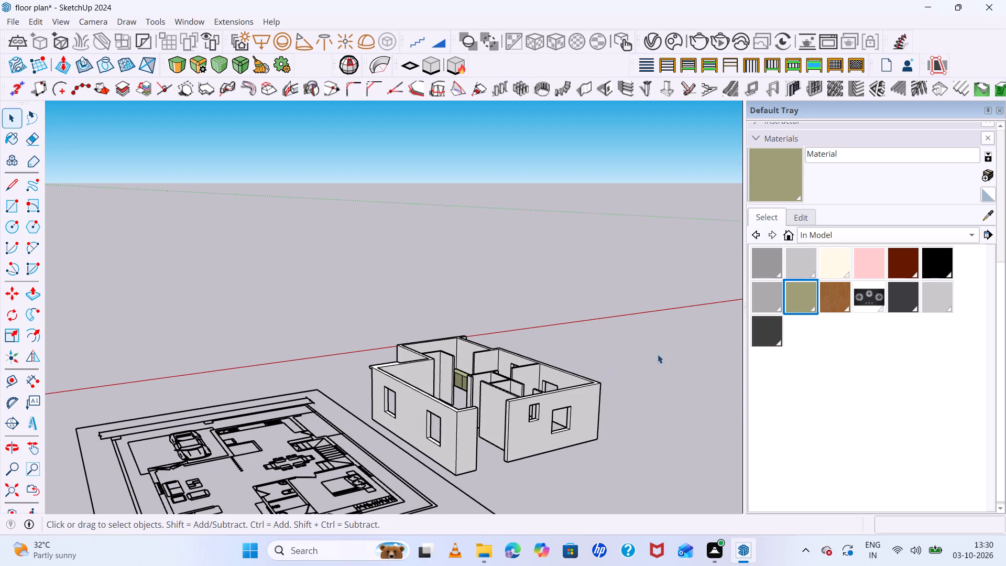
{"action": "left_click", "coordinate": [605, 363]}
{"action": "scroll", "coordinate": [497, 365], "scroll_direction": "up", "scroll_amount": 1}
{"action": "middle_click_drag", "start_coordinate": [498, 377], "coordinate": [597, 565]}
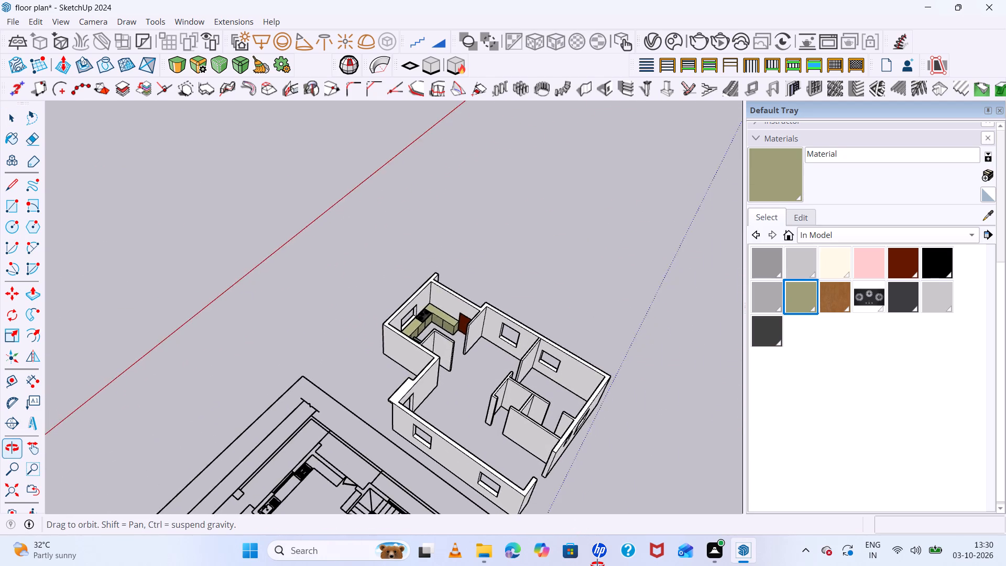
{"action": "middle_click_drag", "start_coordinate": [597, 565], "coordinate": [373, 362]}
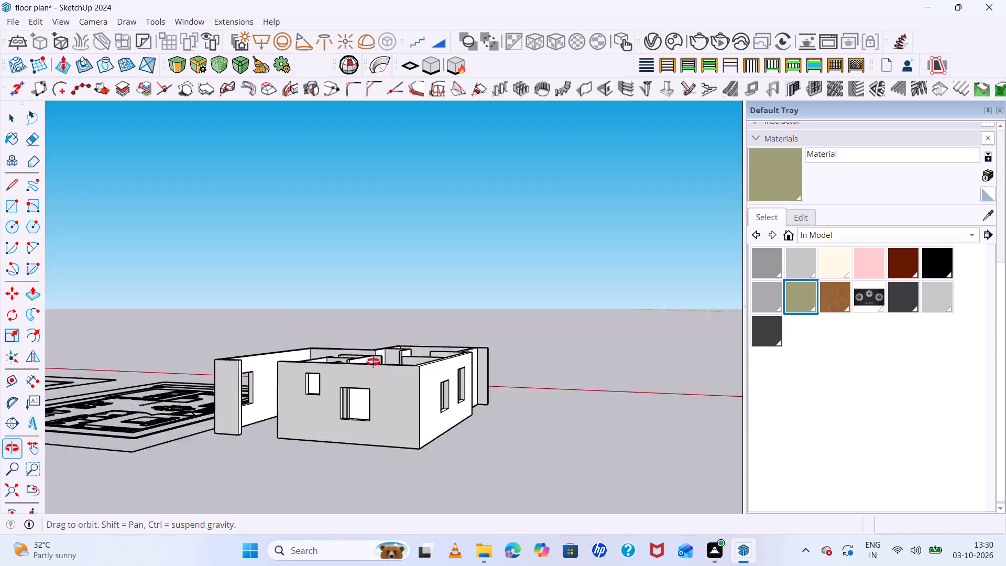
{"action": "middle_click_drag", "start_coordinate": [373, 362], "coordinate": [678, 537]}
{"action": "scroll", "coordinate": [483, 399], "scroll_direction": "up", "scroll_amount": 6}
{"action": "scroll", "coordinate": [355, 360], "scroll_direction": "up", "scroll_amount": 1}
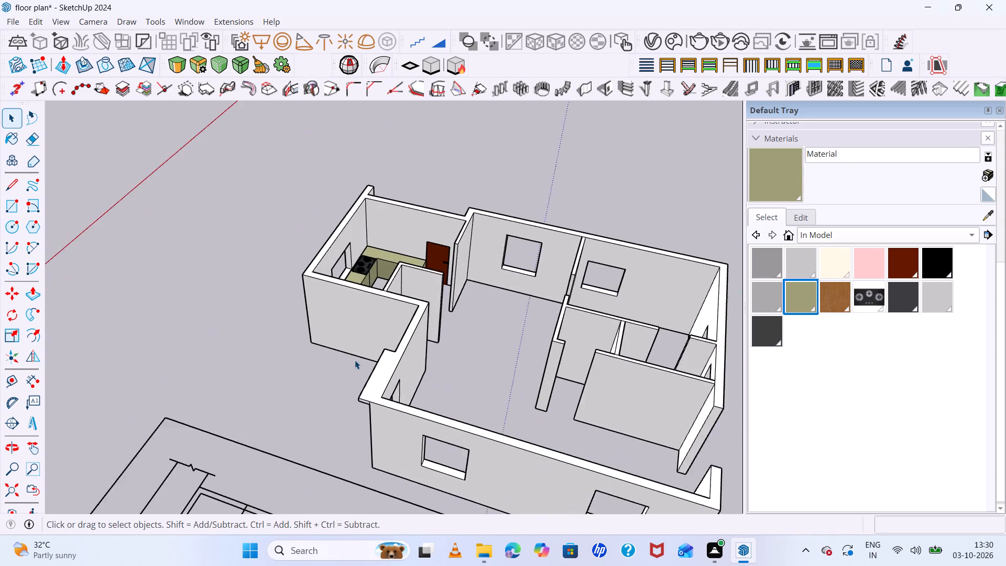
{"action": "scroll", "coordinate": [355, 360], "scroll_direction": "up", "scroll_amount": 4}
{"action": "middle_click_drag", "start_coordinate": [390, 388], "coordinate": [0, 258]}
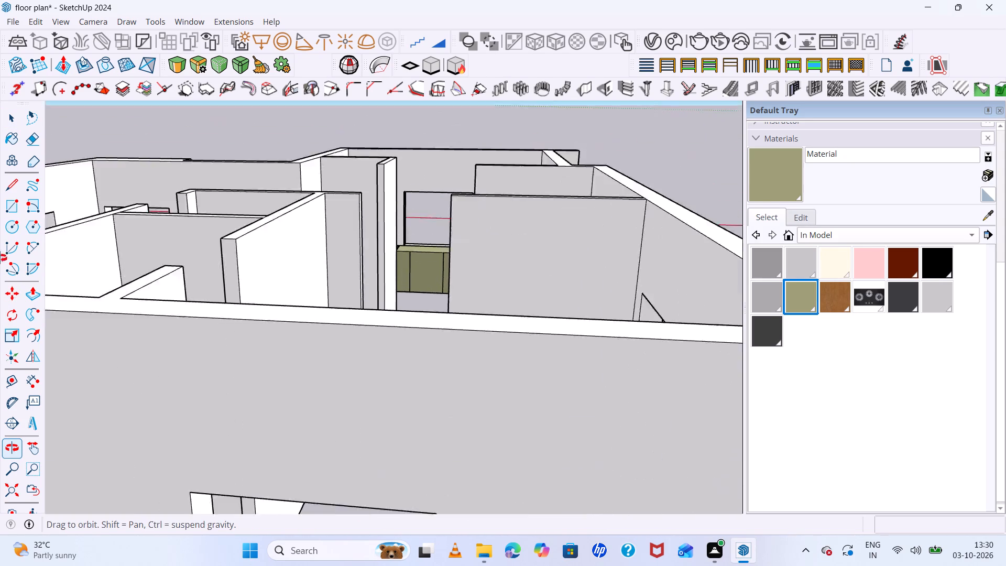
{"action": "middle_click_drag", "start_coordinate": [0, 258], "coordinate": [521, 53]}
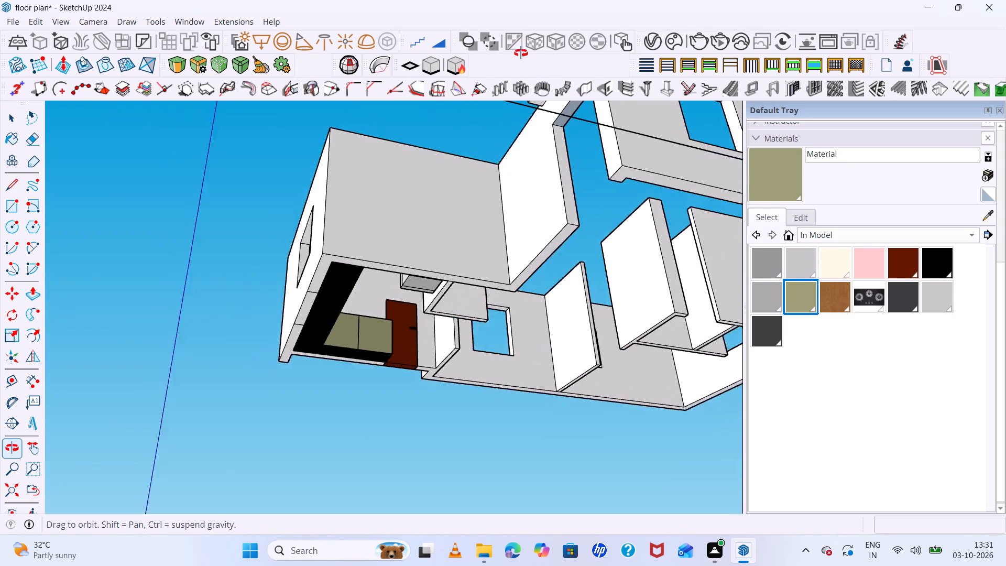
{"action": "middle_click_drag", "start_coordinate": [521, 53], "coordinate": [138, 273]}
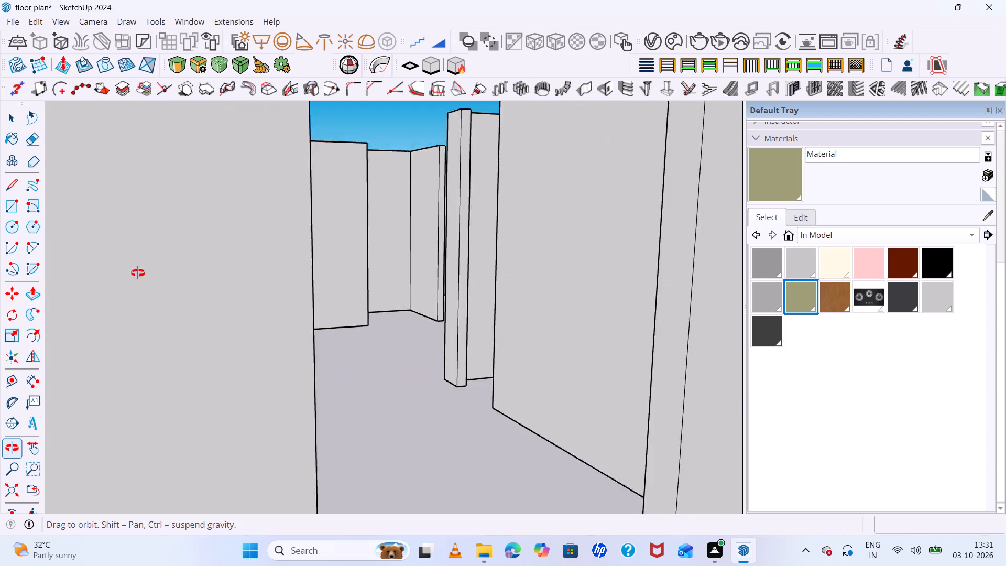
{"action": "middle_click_drag", "start_coordinate": [138, 273], "coordinate": [526, 450]}
{"action": "middle_click", "coordinate": [526, 450]}
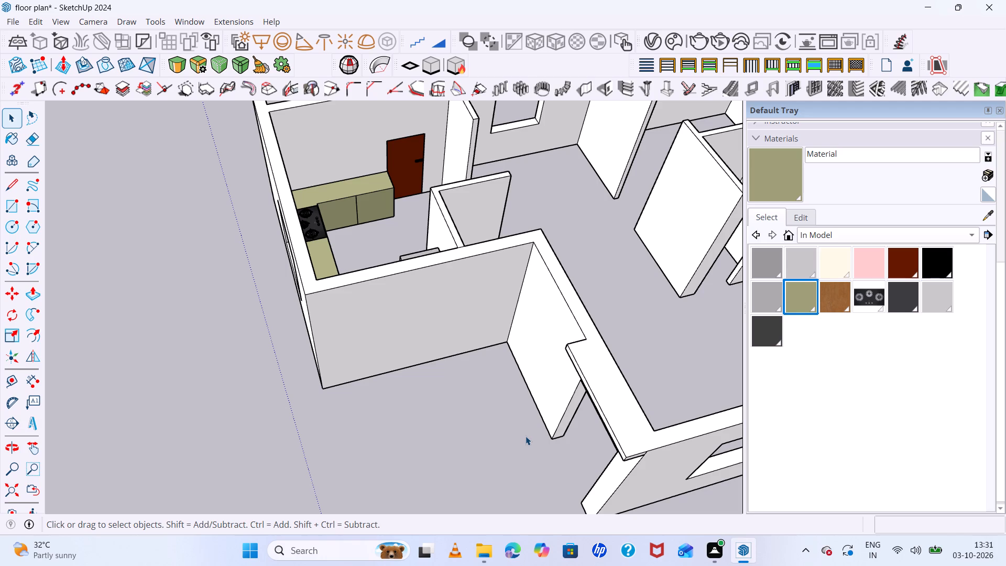
Examine the kitchen and the adjoining rooms from above and around, including the counters and window openings.
{"action": "scroll", "coordinate": [526, 436], "scroll_direction": "down", "scroll_amount": 3}
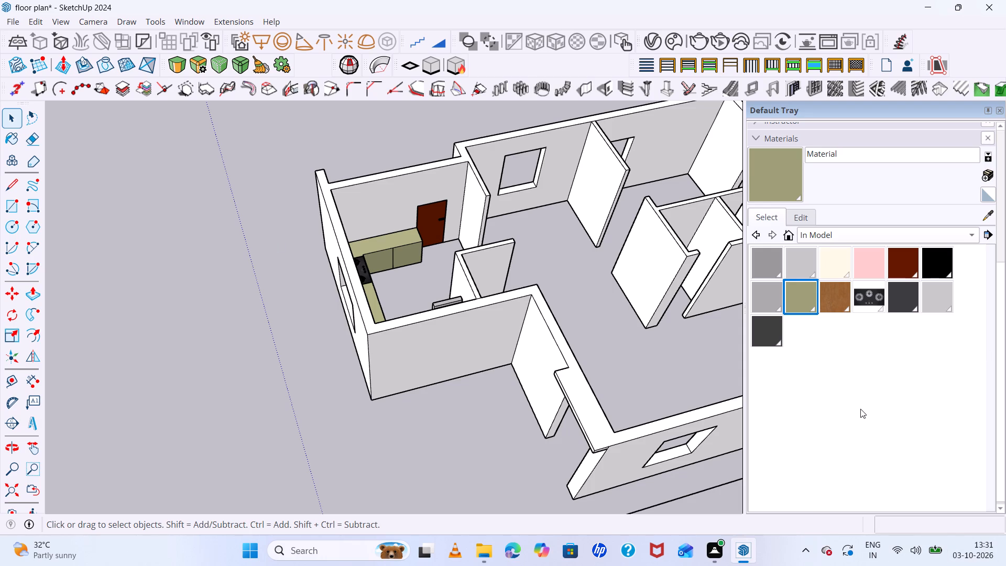
{"action": "scroll", "coordinate": [861, 408], "scroll_direction": "down", "scroll_amount": 2}
{"action": "scroll", "coordinate": [467, 320], "scroll_direction": "down", "scroll_amount": 5}
{"action": "middle_click_drag", "start_coordinate": [580, 324], "coordinate": [382, 255]}
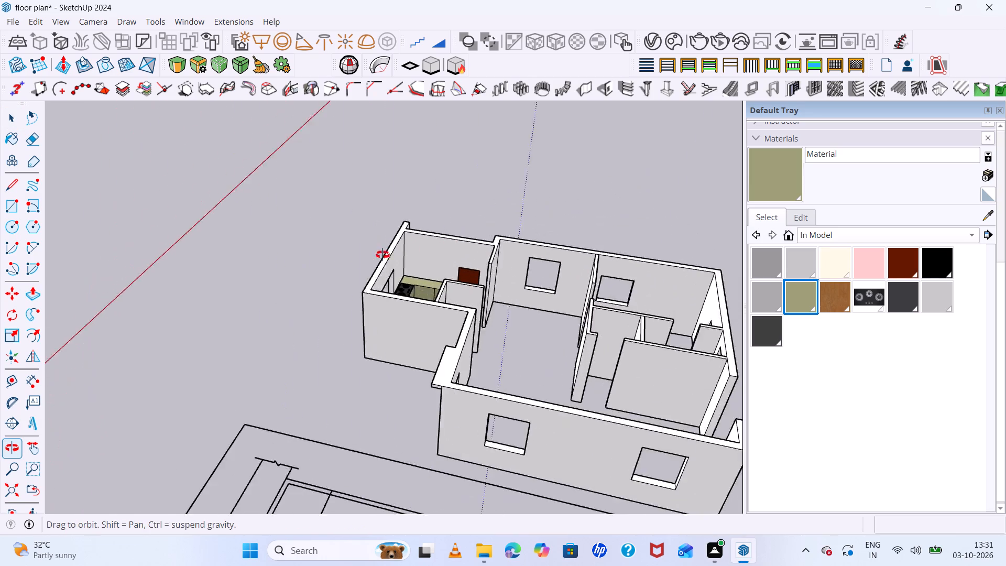
{"action": "middle_click_drag", "start_coordinate": [382, 255], "coordinate": [478, 141]}
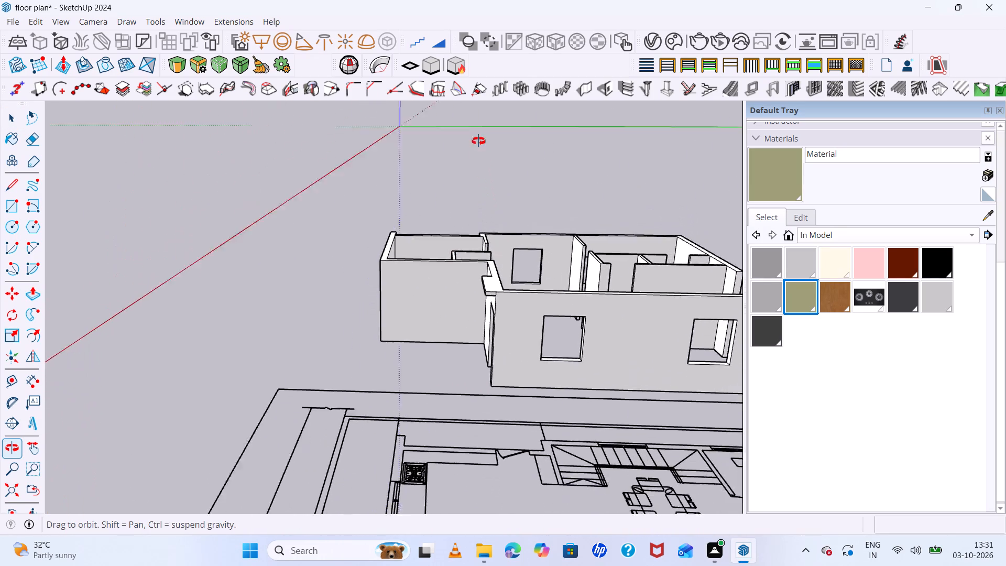
{"action": "middle_click_drag", "start_coordinate": [478, 141], "coordinate": [478, 134]}
{"action": "middle_click_drag", "start_coordinate": [621, 244], "coordinate": [292, 336]}
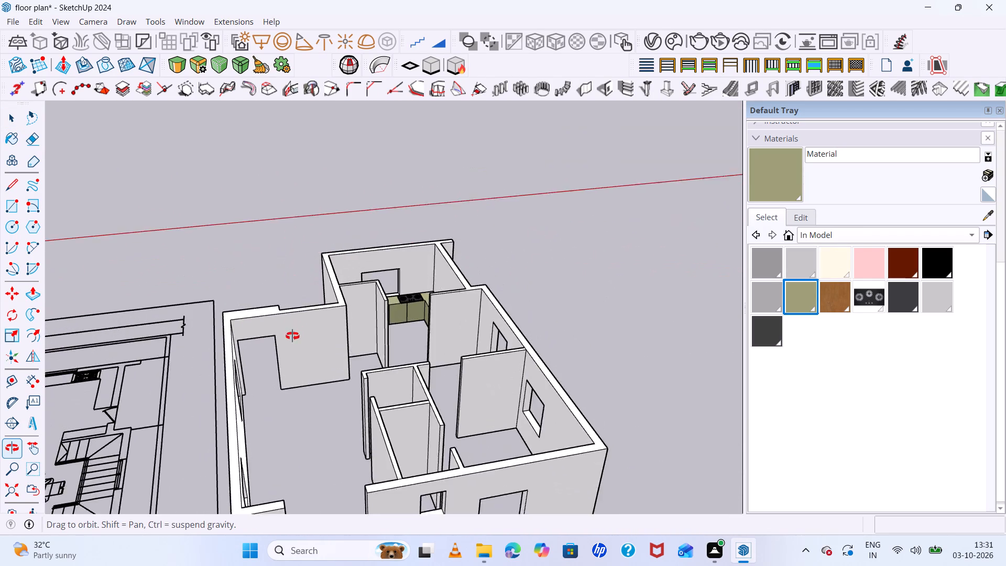
{"action": "middle_click_drag", "start_coordinate": [292, 336], "coordinate": [756, 419]}
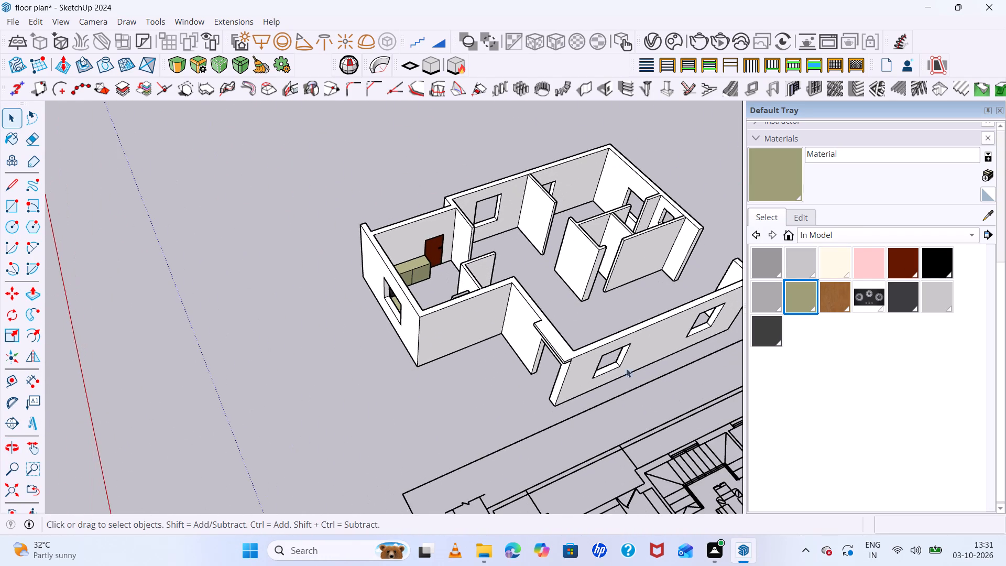
{"action": "scroll", "coordinate": [596, 344], "scroll_direction": "up", "scroll_amount": 7}
{"action": "scroll", "coordinate": [591, 325], "scroll_direction": "down", "scroll_amount": 7}
{"action": "scroll", "coordinate": [356, 270], "scroll_direction": "up", "scroll_amount": 7}
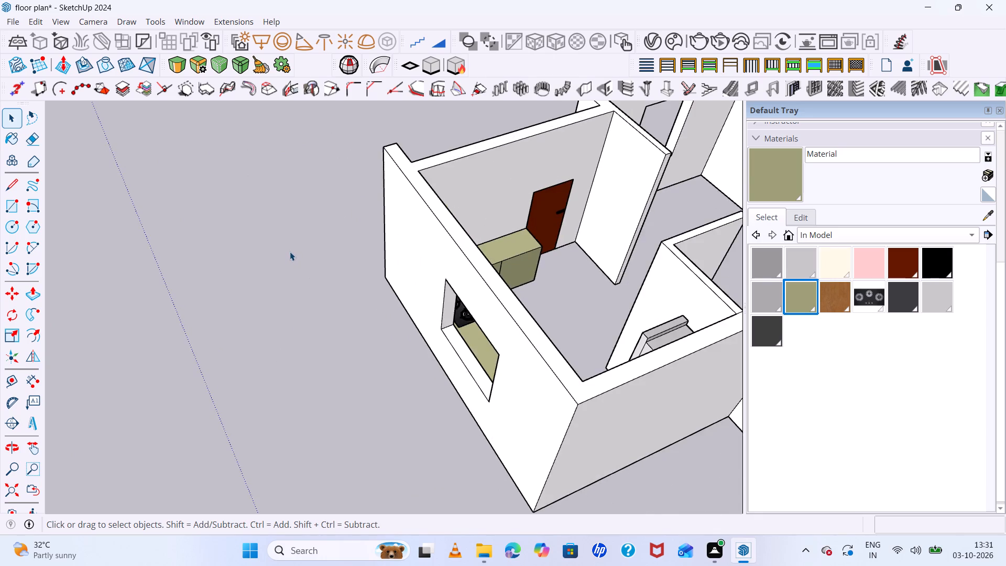
{"action": "scroll", "coordinate": [289, 249], "scroll_direction": "down", "scroll_amount": 7}
{"action": "middle_click_drag", "start_coordinate": [498, 238], "coordinate": [0, 175]}
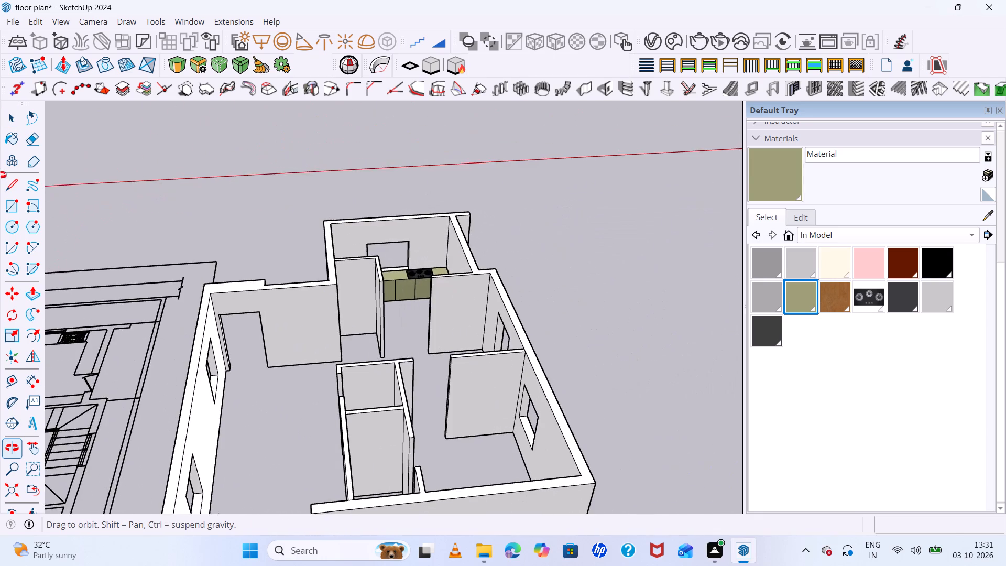
{"action": "middle_click_drag", "start_coordinate": [0, 175], "coordinate": [583, 264]}
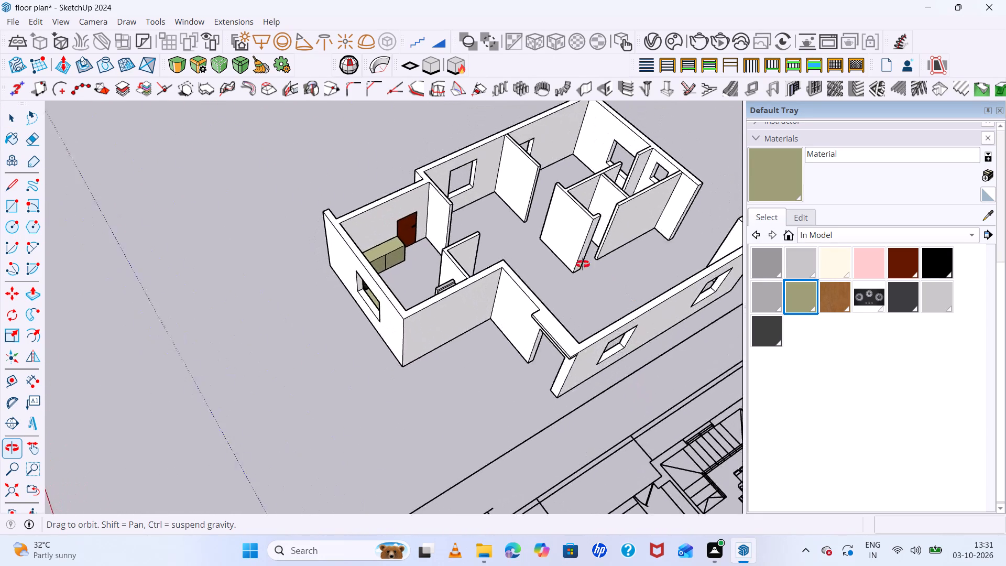
{"action": "middle_click_drag", "start_coordinate": [583, 264], "coordinate": [160, 244]}
{"action": "scroll", "coordinate": [414, 267], "scroll_direction": "up", "scroll_amount": 3}
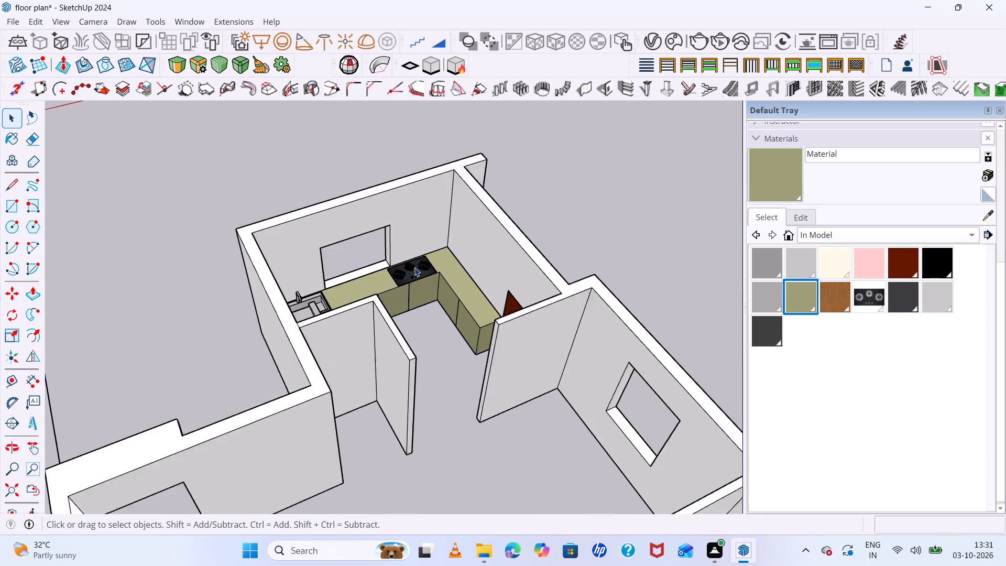
{"action": "scroll", "coordinate": [414, 267], "scroll_direction": "up", "scroll_amount": 5}
{"action": "scroll", "coordinate": [416, 267], "scroll_direction": "down", "scroll_amount": 7}
{"action": "middle_click_drag", "start_coordinate": [403, 345], "coordinate": [745, 376]}
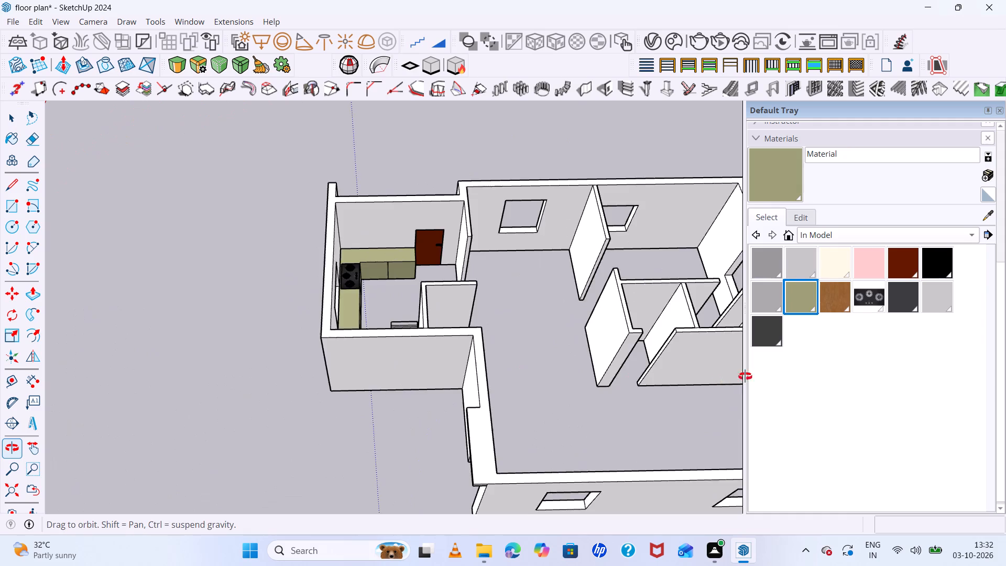
{"action": "middle_click_drag", "start_coordinate": [745, 376], "coordinate": [823, 357]}
Inspect the kitchen end wall's window opening and its reveal faces closely from outside.
{"action": "middle_click_drag", "start_coordinate": [543, 343], "coordinate": [869, 334]}
{"action": "scroll", "coordinate": [519, 350], "scroll_direction": "up", "scroll_amount": 6}
{"action": "middle_click_drag", "start_coordinate": [445, 339], "coordinate": [446, 293]}
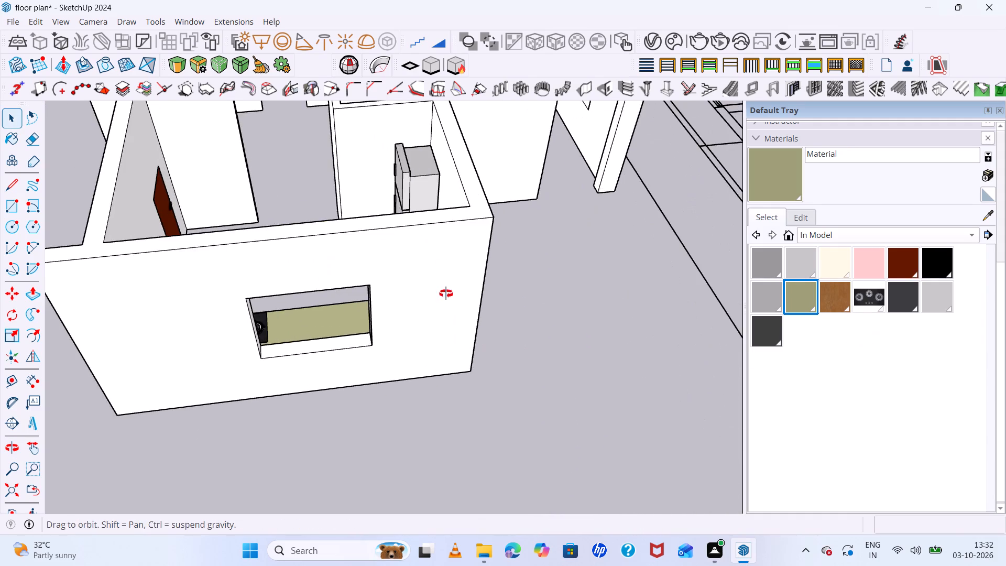
{"action": "middle_click_drag", "start_coordinate": [446, 293], "coordinate": [446, 205]}
{"action": "middle_click_drag", "start_coordinate": [653, 366], "coordinate": [647, 322]}
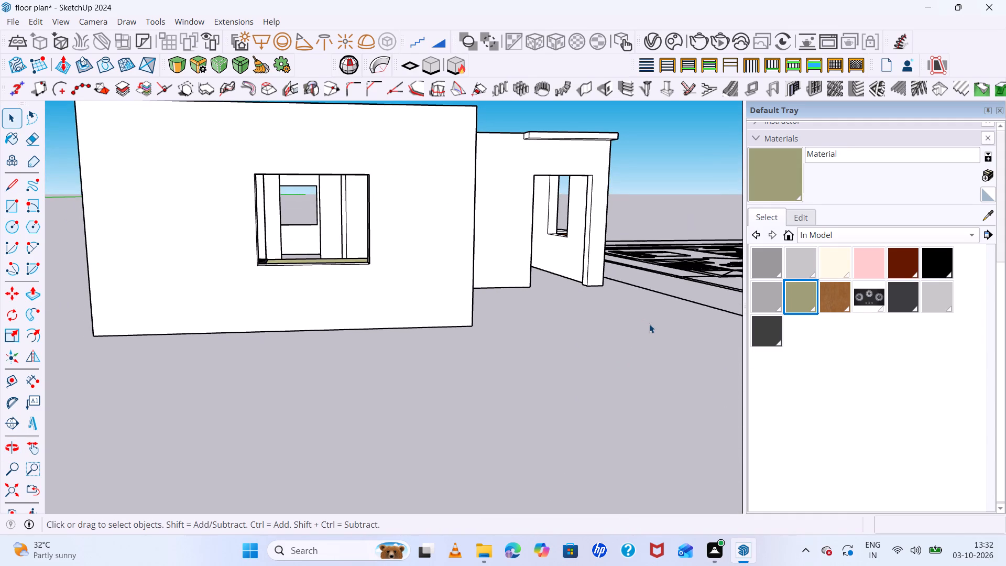
{"action": "scroll", "coordinate": [649, 324], "scroll_direction": "down", "scroll_amount": 4}
{"action": "scroll", "coordinate": [513, 292], "scroll_direction": "up", "scroll_amount": 6}
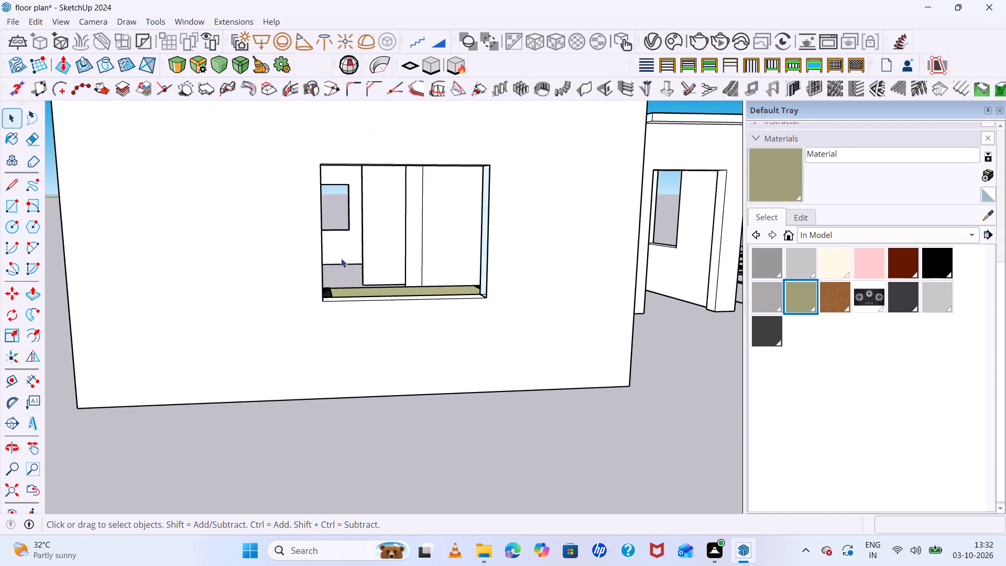
{"action": "middle_click_drag", "start_coordinate": [349, 265], "coordinate": [330, 279]}
{"action": "scroll", "coordinate": [278, 223], "scroll_direction": "up", "scroll_amount": 5}
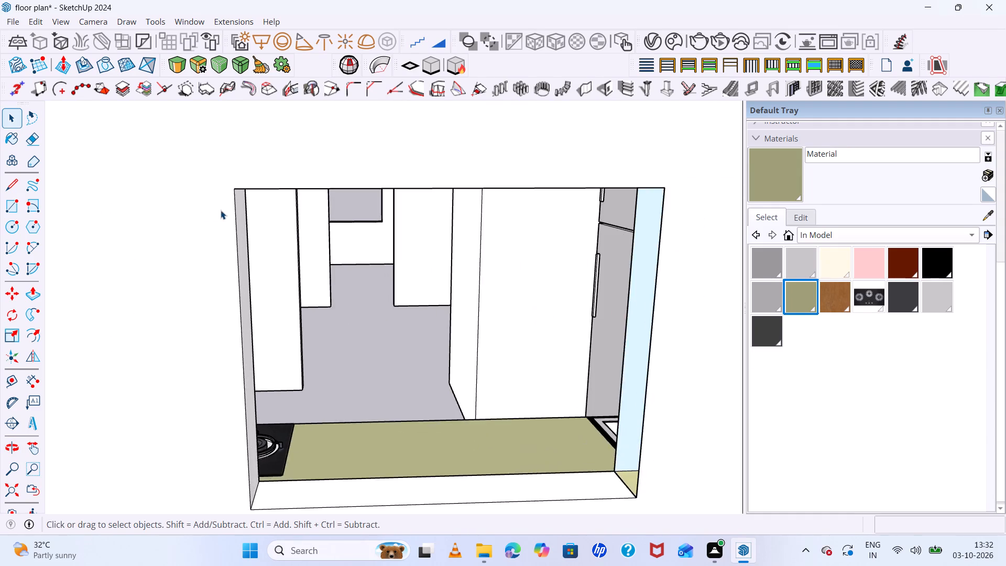
{"action": "scroll", "coordinate": [220, 207], "scroll_direction": "down", "scroll_amount": 6}
{"action": "scroll", "coordinate": [278, 228], "scroll_direction": "down", "scroll_amount": 5}
{"action": "middle_click_drag", "start_coordinate": [363, 300], "coordinate": [369, 265]}
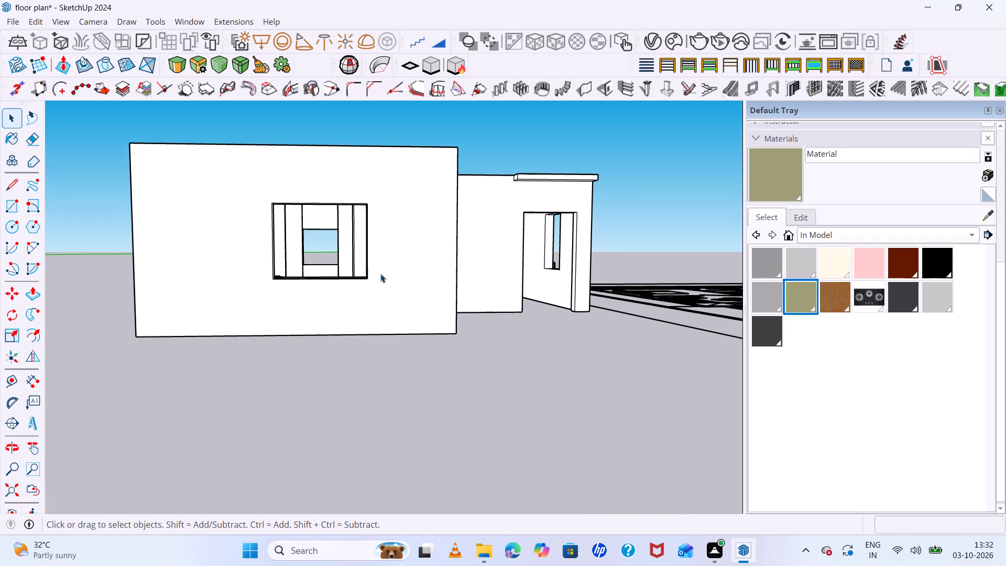
{"action": "scroll", "coordinate": [279, 213], "scroll_direction": "up", "scroll_amount": 5}
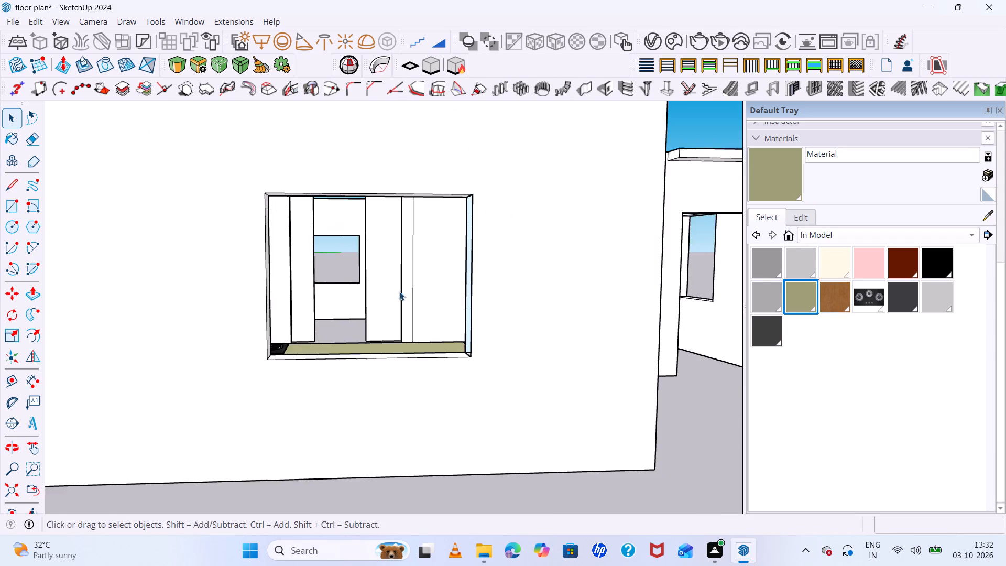
{"action": "middle_click_drag", "start_coordinate": [452, 324], "coordinate": [544, 373]}
{"action": "scroll", "coordinate": [398, 263], "scroll_direction": "up", "scroll_amount": 5}
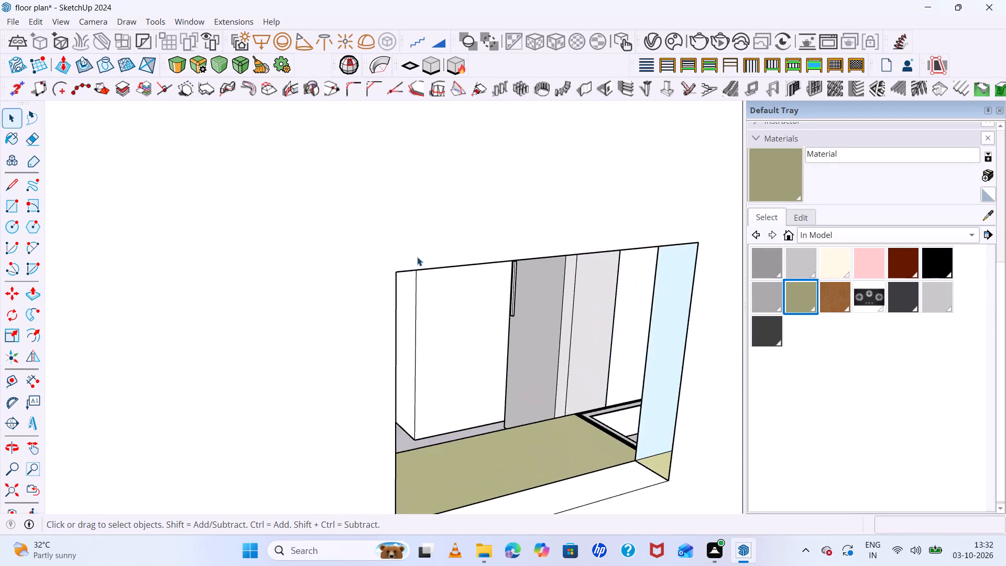
{"action": "scroll", "coordinate": [417, 257], "scroll_direction": "up", "scroll_amount": 2}
{"action": "scroll", "coordinate": [418, 254], "scroll_direction": "down", "scroll_amount": 20}
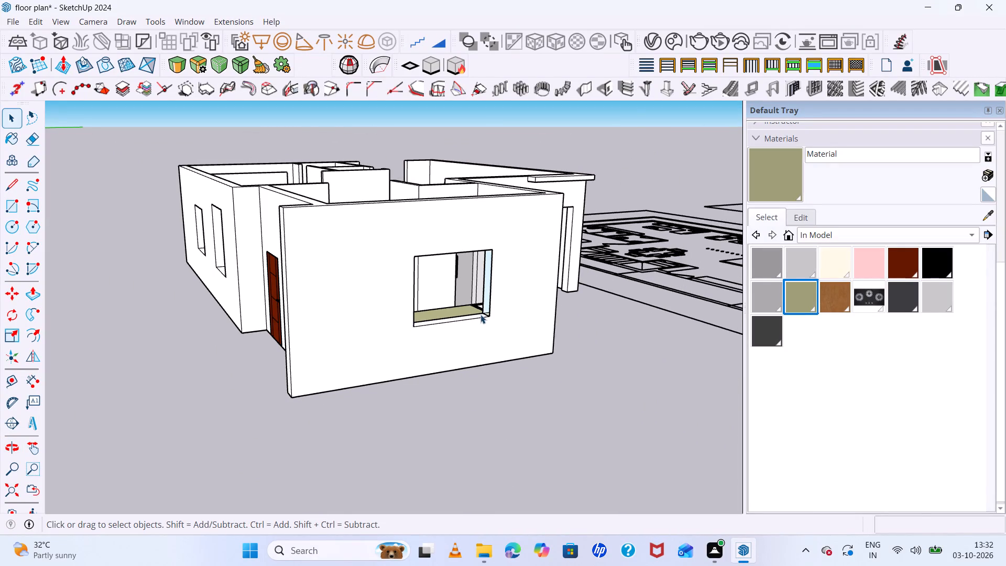
Draw a rectangle across the kitchen window opening on the outer wall face, from its upper corner to the opposite lower corner.
{"action": "key", "text": "r"}
{"action": "scroll", "coordinate": [425, 278], "scroll_direction": "up", "scroll_amount": 6}
{"action": "left_click", "coordinate": [397, 228]}
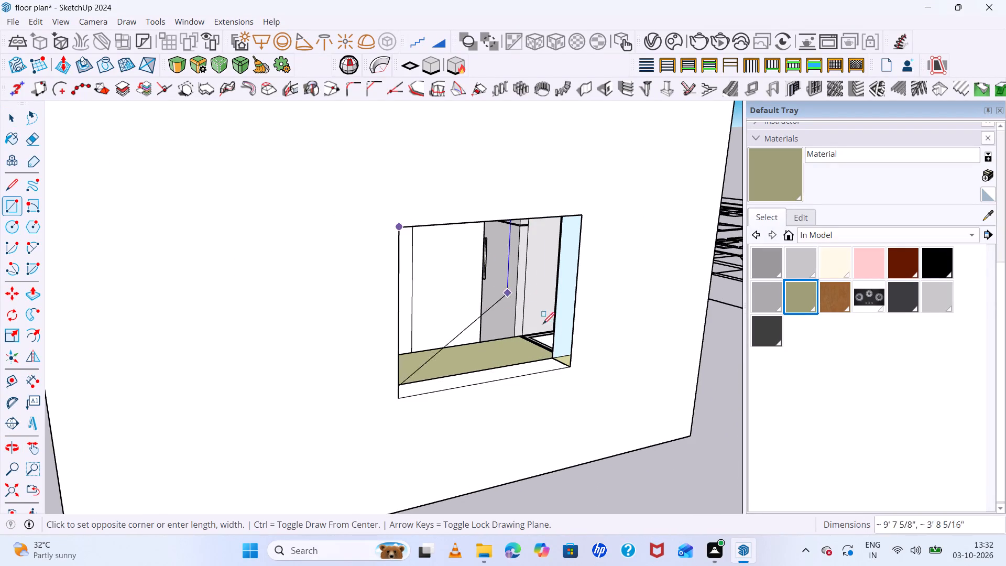
{"action": "left_click", "coordinate": [568, 368]}
{"action": "middle_click_drag", "start_coordinate": [610, 358], "coordinate": [578, 363]}
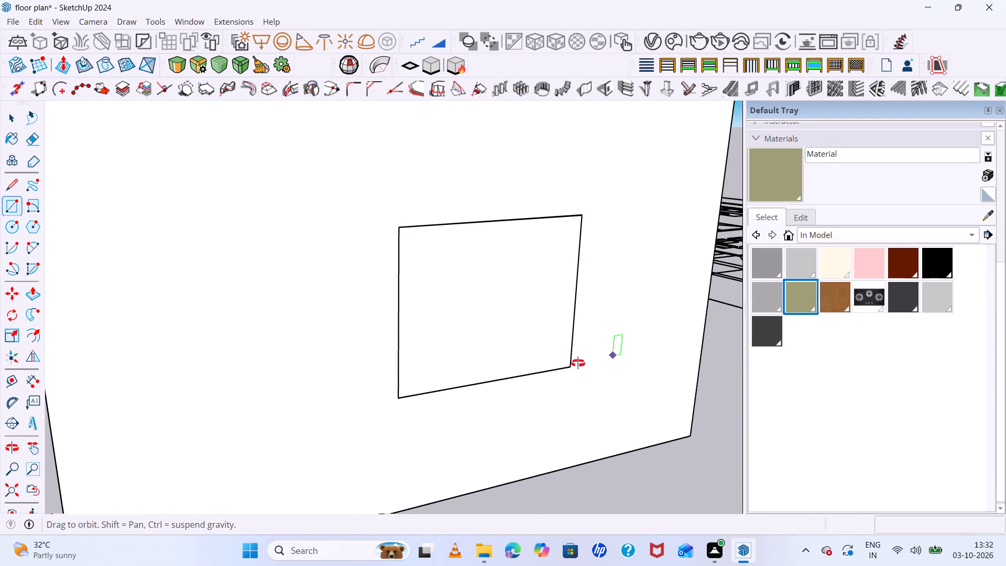
{"action": "middle_click_drag", "start_coordinate": [578, 363], "coordinate": [549, 364]}
{"action": "key", "text": "space"}
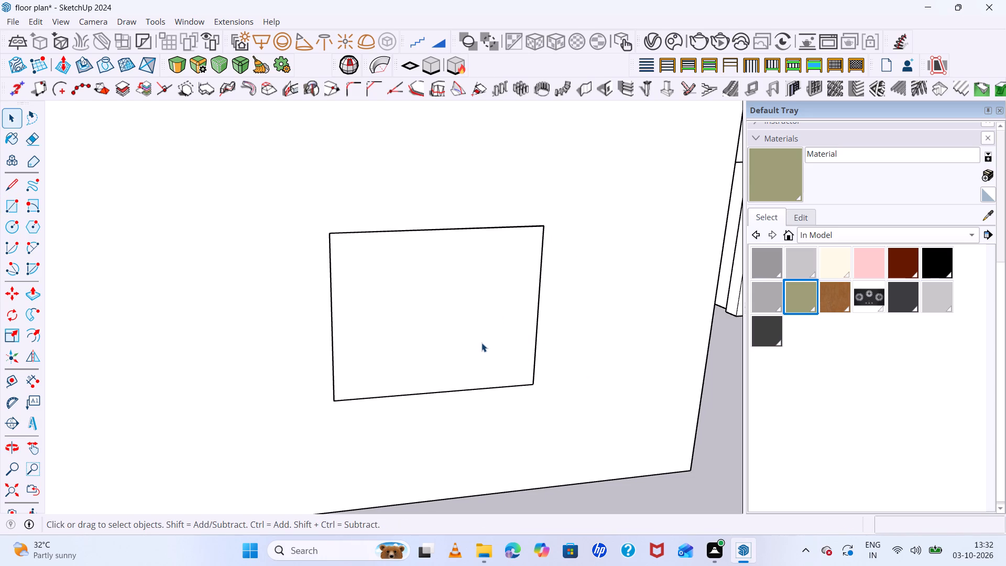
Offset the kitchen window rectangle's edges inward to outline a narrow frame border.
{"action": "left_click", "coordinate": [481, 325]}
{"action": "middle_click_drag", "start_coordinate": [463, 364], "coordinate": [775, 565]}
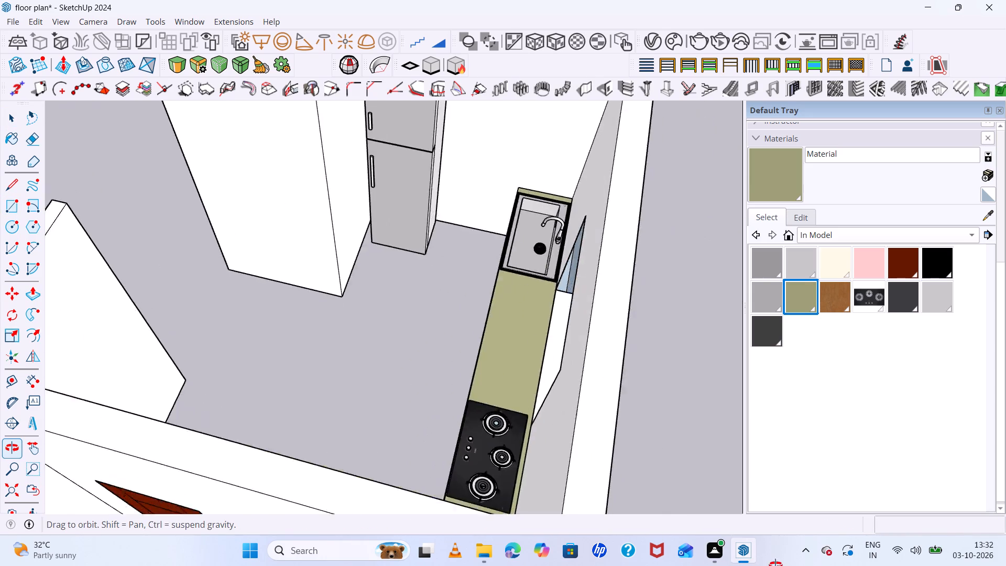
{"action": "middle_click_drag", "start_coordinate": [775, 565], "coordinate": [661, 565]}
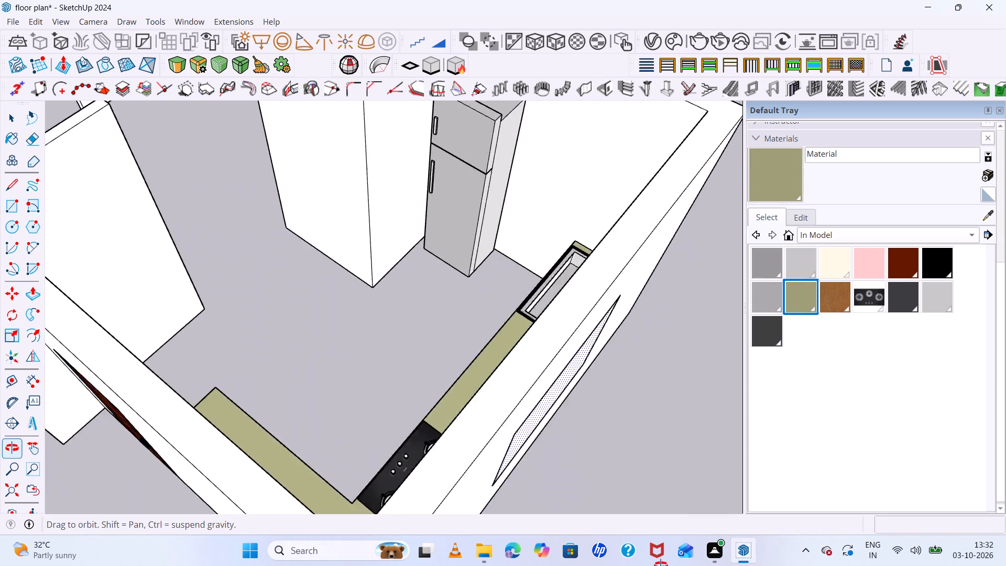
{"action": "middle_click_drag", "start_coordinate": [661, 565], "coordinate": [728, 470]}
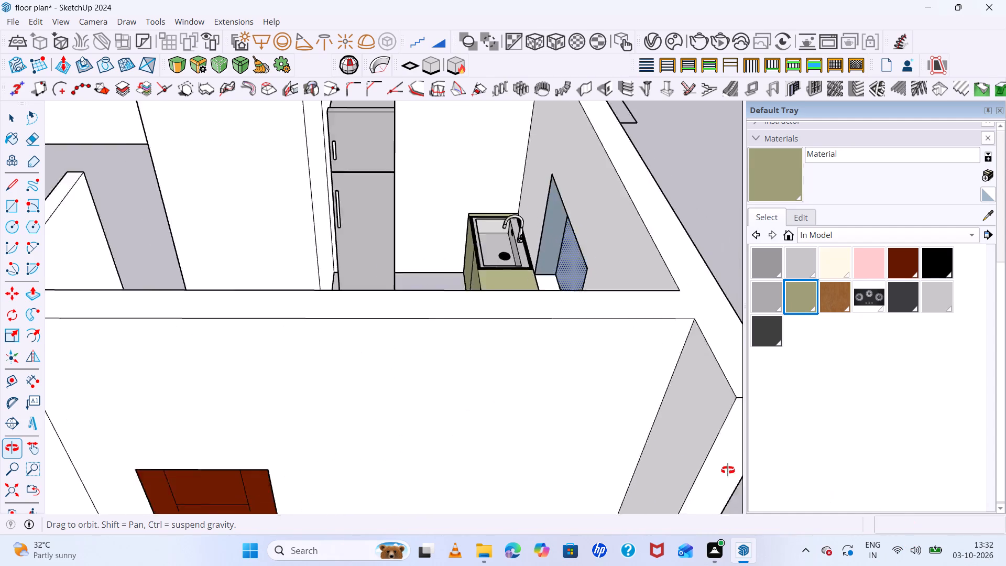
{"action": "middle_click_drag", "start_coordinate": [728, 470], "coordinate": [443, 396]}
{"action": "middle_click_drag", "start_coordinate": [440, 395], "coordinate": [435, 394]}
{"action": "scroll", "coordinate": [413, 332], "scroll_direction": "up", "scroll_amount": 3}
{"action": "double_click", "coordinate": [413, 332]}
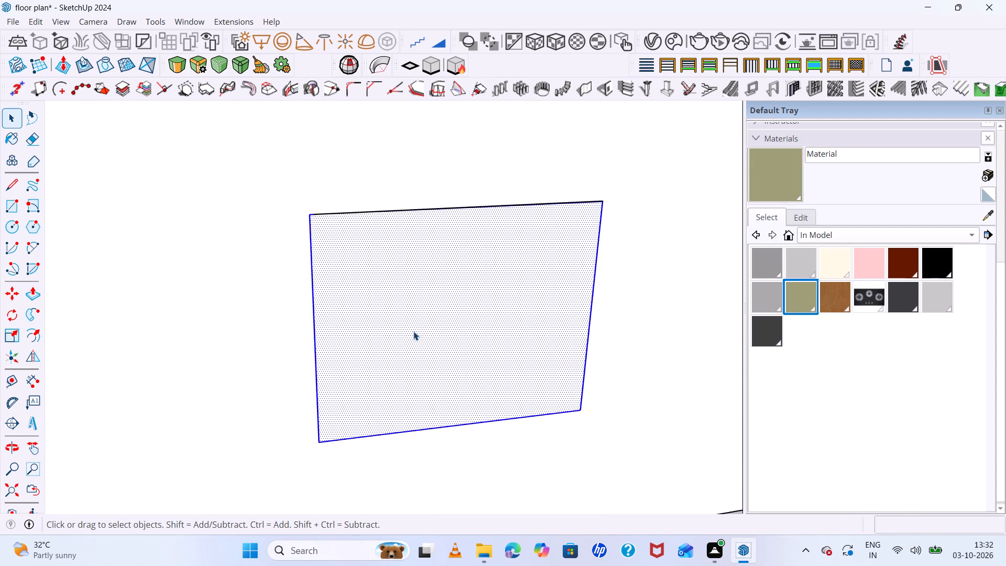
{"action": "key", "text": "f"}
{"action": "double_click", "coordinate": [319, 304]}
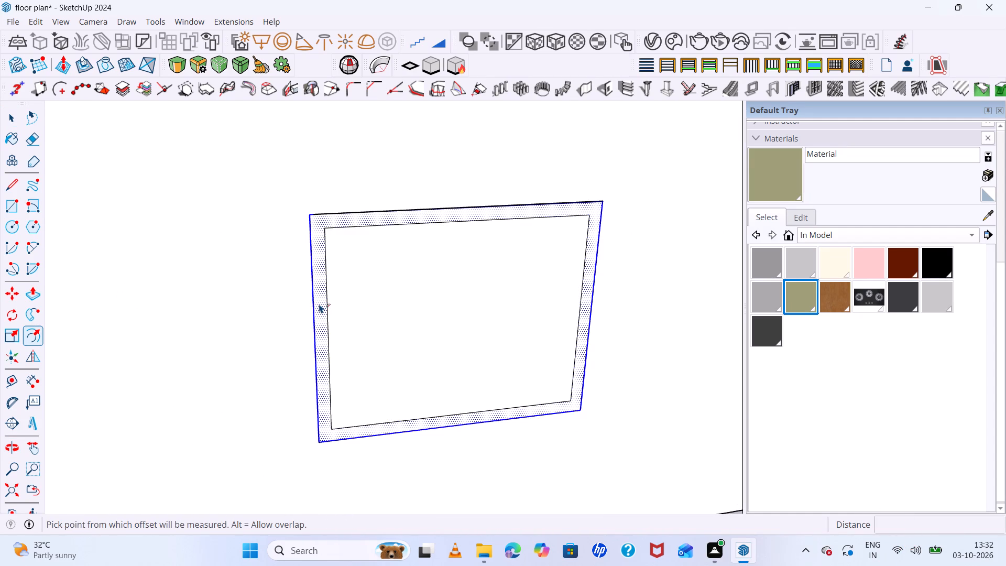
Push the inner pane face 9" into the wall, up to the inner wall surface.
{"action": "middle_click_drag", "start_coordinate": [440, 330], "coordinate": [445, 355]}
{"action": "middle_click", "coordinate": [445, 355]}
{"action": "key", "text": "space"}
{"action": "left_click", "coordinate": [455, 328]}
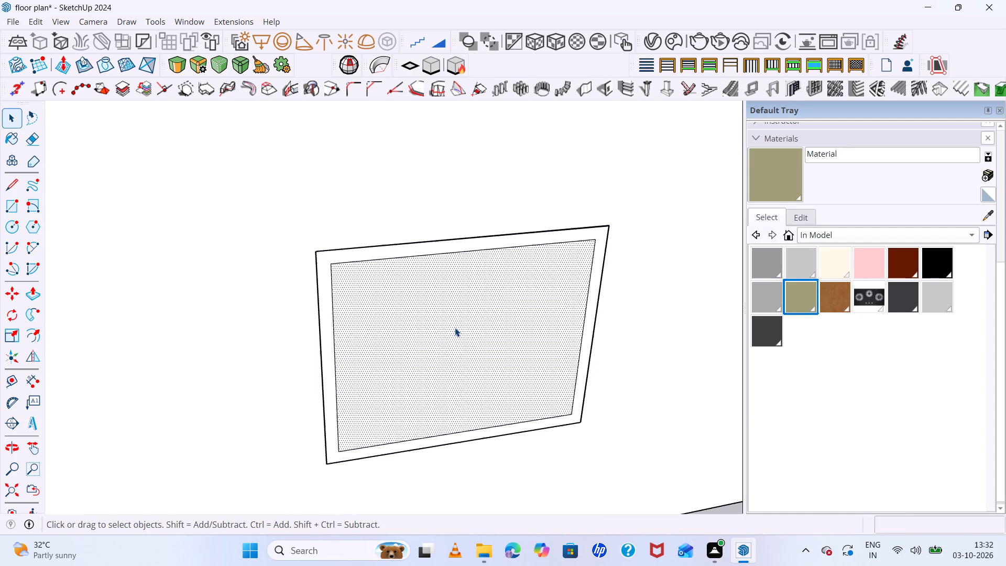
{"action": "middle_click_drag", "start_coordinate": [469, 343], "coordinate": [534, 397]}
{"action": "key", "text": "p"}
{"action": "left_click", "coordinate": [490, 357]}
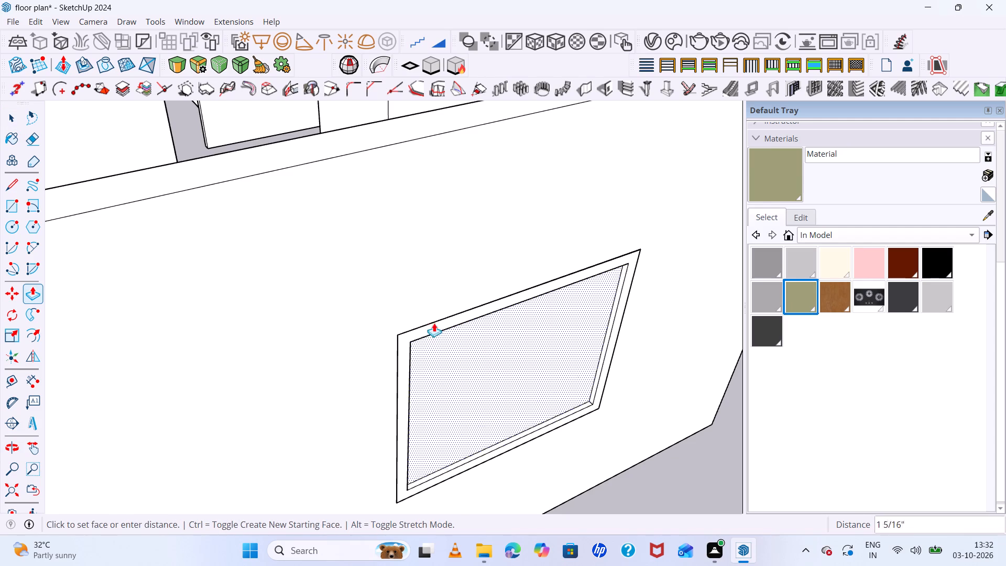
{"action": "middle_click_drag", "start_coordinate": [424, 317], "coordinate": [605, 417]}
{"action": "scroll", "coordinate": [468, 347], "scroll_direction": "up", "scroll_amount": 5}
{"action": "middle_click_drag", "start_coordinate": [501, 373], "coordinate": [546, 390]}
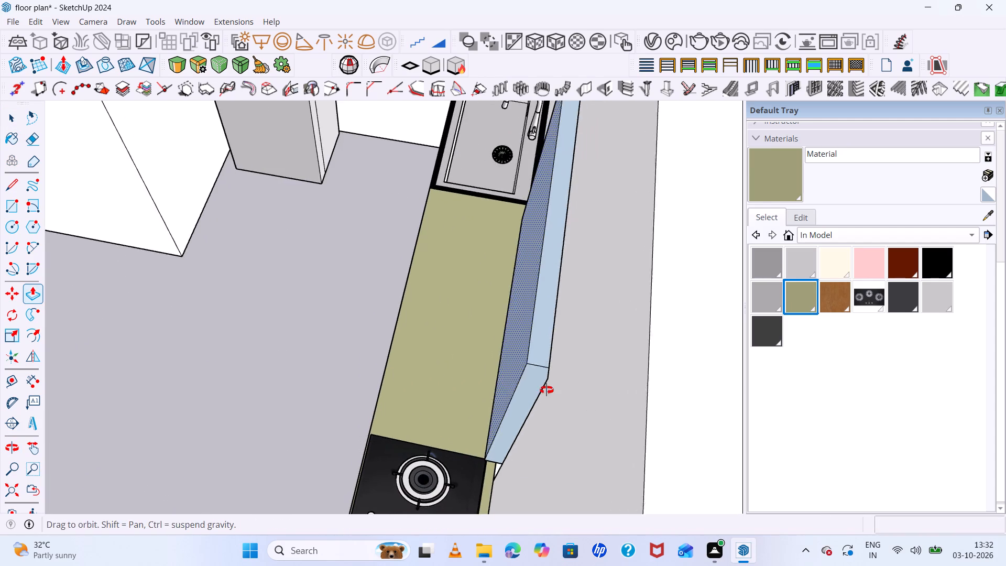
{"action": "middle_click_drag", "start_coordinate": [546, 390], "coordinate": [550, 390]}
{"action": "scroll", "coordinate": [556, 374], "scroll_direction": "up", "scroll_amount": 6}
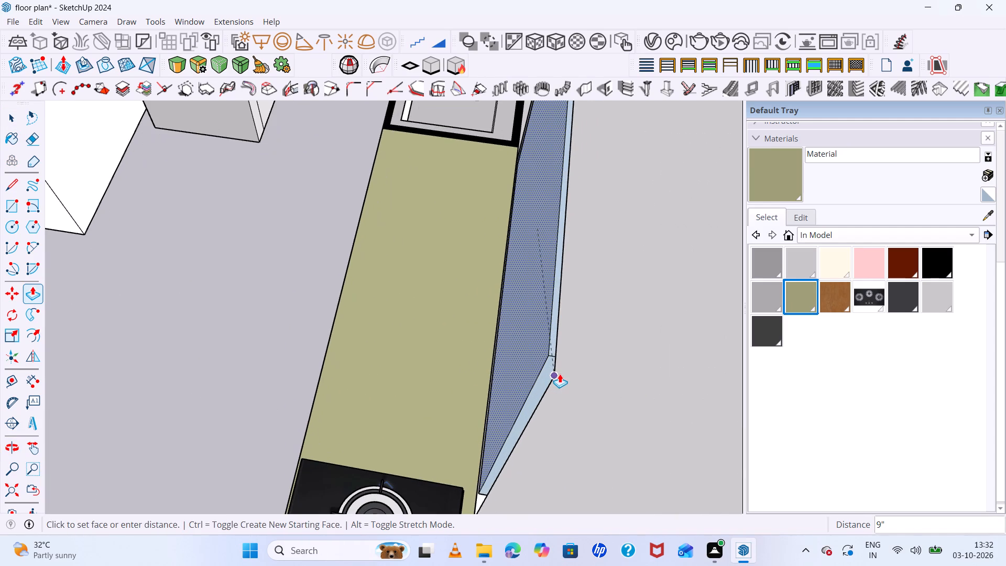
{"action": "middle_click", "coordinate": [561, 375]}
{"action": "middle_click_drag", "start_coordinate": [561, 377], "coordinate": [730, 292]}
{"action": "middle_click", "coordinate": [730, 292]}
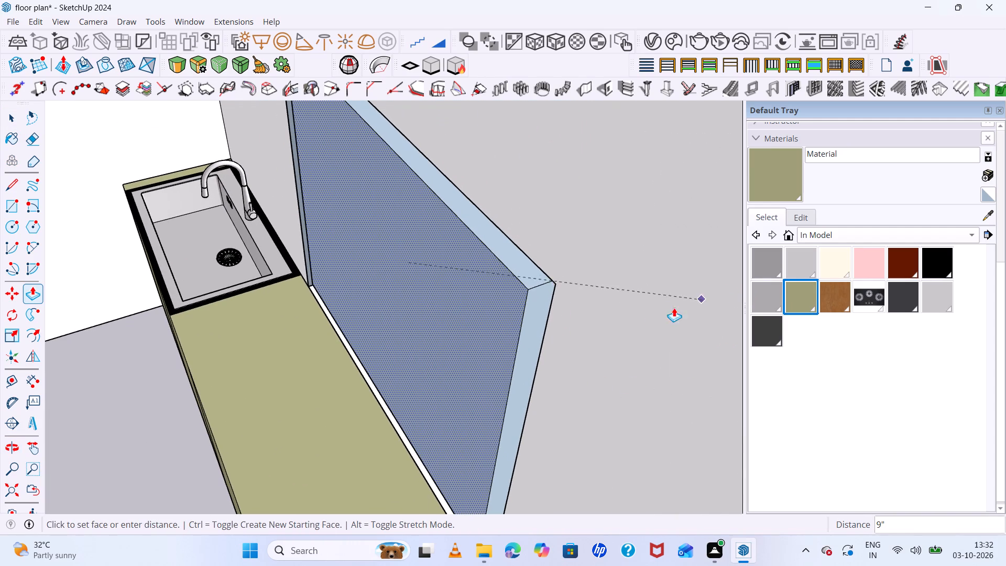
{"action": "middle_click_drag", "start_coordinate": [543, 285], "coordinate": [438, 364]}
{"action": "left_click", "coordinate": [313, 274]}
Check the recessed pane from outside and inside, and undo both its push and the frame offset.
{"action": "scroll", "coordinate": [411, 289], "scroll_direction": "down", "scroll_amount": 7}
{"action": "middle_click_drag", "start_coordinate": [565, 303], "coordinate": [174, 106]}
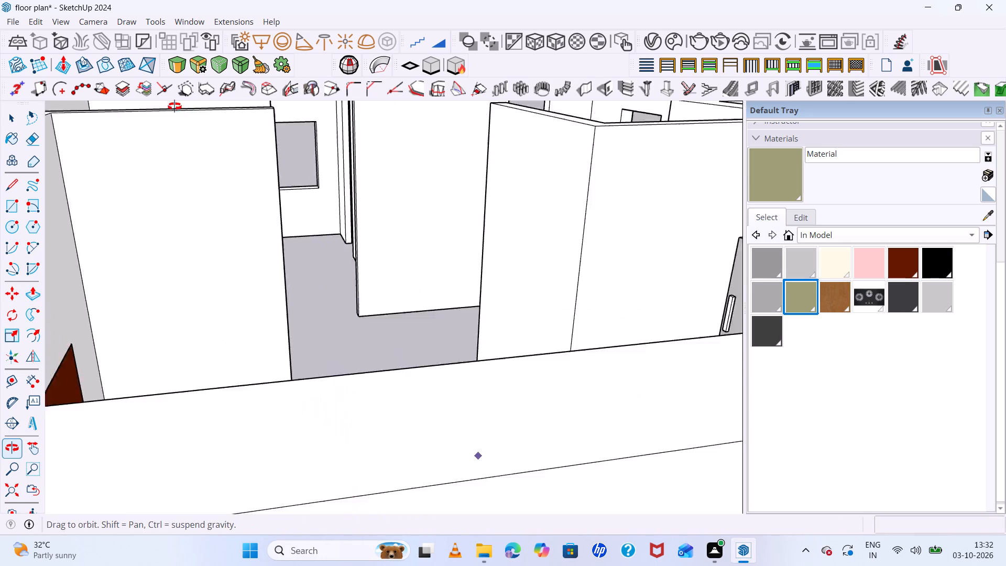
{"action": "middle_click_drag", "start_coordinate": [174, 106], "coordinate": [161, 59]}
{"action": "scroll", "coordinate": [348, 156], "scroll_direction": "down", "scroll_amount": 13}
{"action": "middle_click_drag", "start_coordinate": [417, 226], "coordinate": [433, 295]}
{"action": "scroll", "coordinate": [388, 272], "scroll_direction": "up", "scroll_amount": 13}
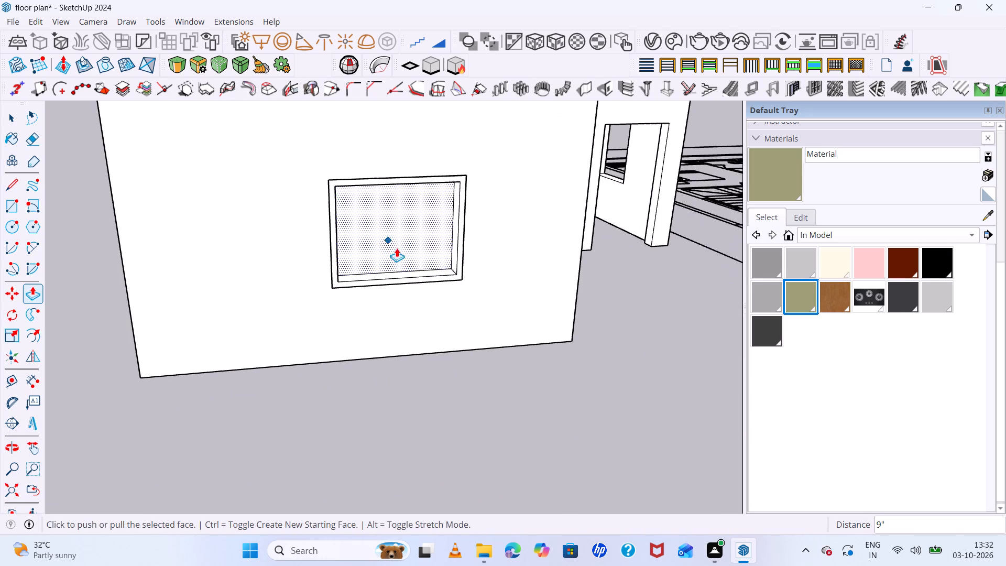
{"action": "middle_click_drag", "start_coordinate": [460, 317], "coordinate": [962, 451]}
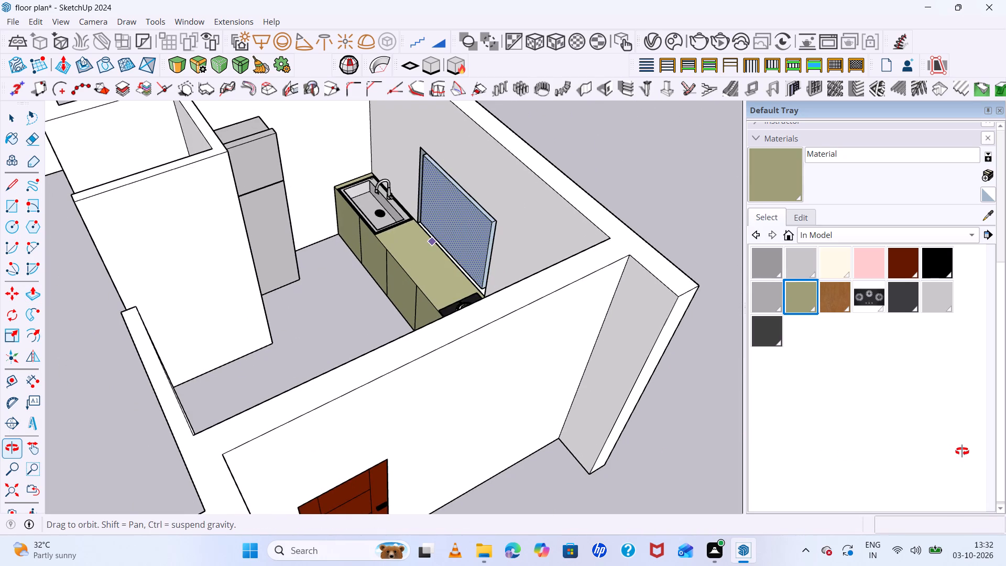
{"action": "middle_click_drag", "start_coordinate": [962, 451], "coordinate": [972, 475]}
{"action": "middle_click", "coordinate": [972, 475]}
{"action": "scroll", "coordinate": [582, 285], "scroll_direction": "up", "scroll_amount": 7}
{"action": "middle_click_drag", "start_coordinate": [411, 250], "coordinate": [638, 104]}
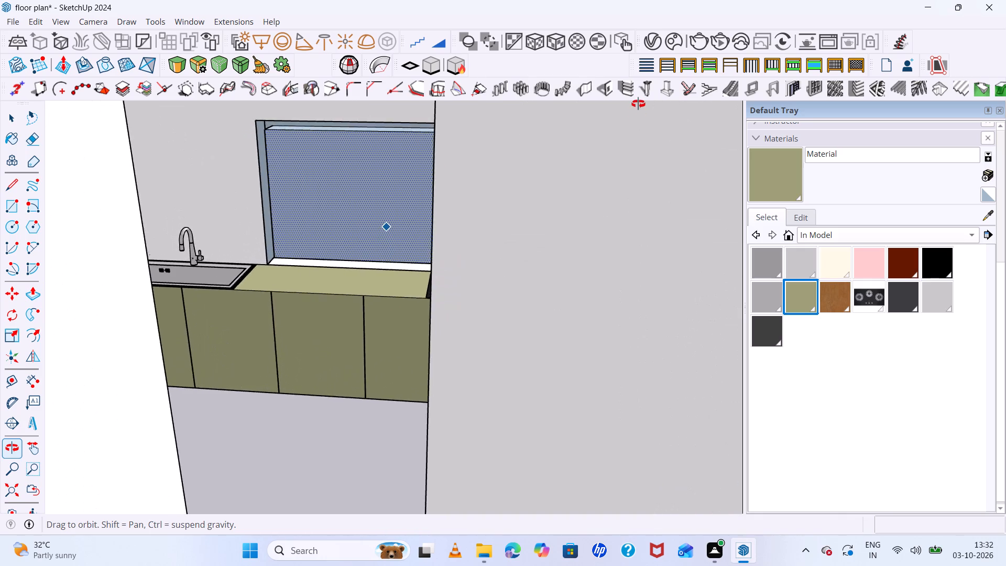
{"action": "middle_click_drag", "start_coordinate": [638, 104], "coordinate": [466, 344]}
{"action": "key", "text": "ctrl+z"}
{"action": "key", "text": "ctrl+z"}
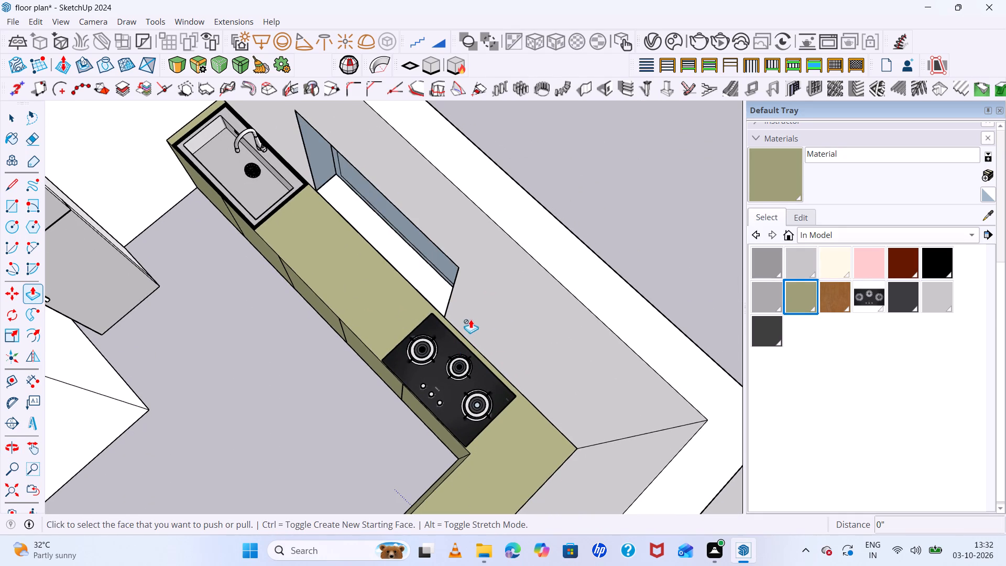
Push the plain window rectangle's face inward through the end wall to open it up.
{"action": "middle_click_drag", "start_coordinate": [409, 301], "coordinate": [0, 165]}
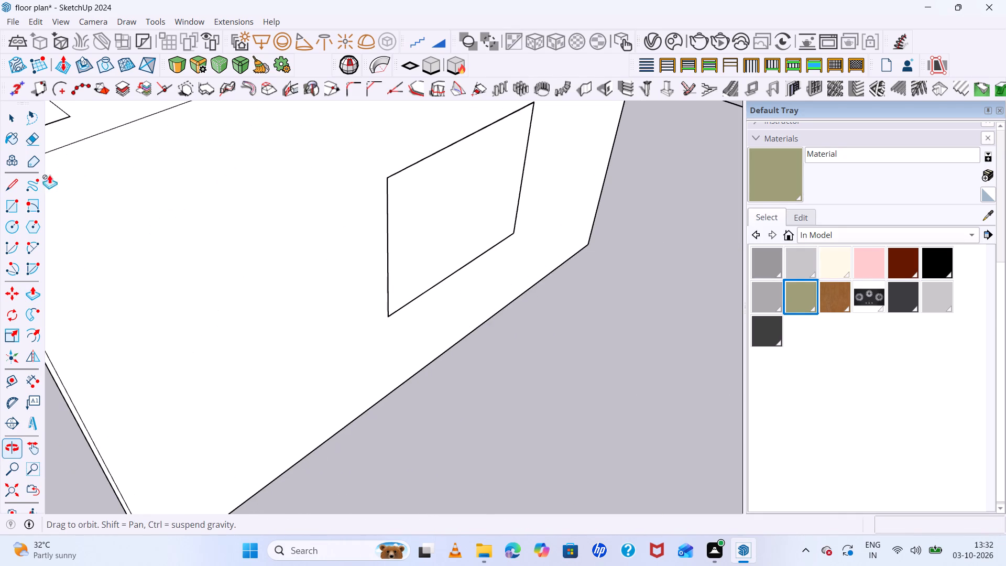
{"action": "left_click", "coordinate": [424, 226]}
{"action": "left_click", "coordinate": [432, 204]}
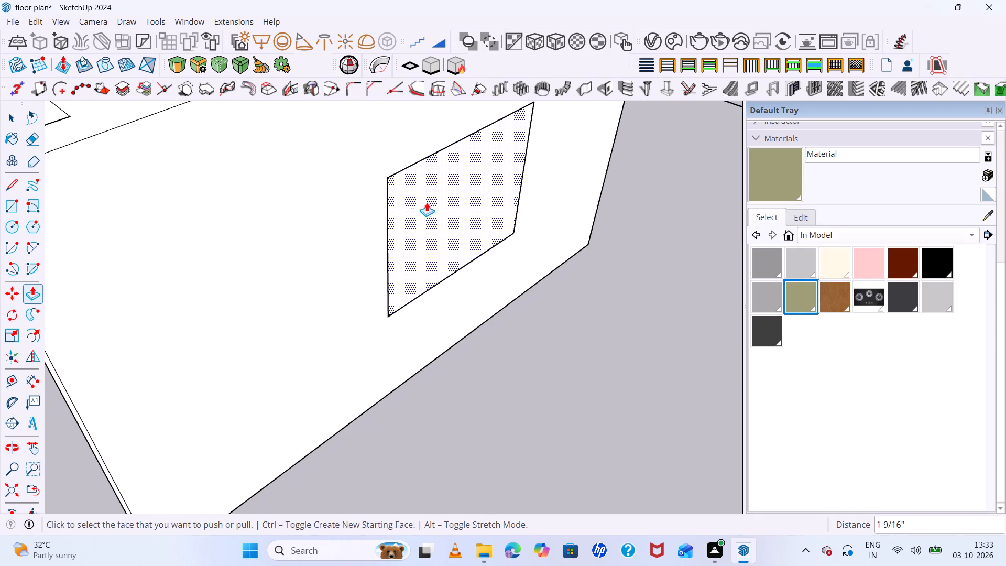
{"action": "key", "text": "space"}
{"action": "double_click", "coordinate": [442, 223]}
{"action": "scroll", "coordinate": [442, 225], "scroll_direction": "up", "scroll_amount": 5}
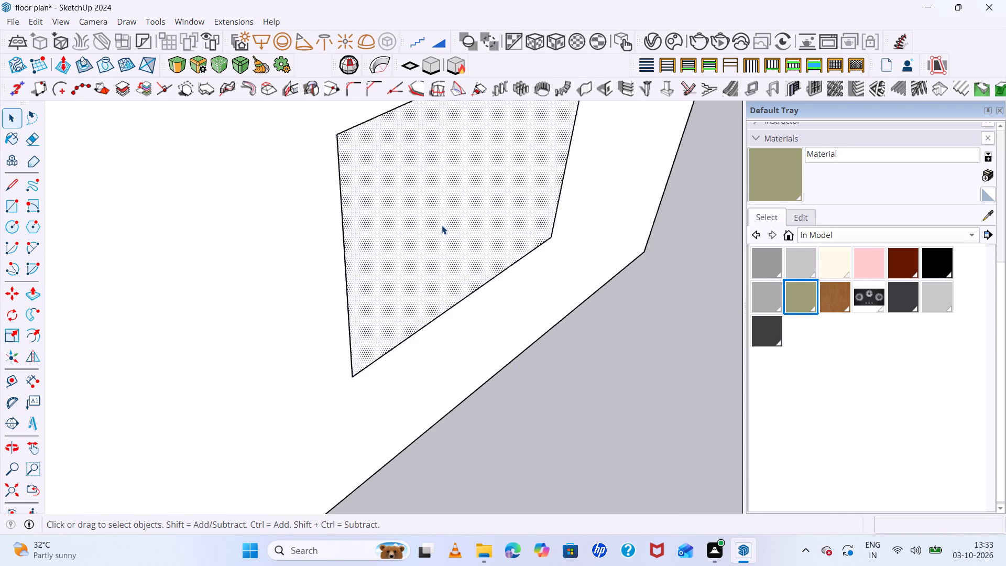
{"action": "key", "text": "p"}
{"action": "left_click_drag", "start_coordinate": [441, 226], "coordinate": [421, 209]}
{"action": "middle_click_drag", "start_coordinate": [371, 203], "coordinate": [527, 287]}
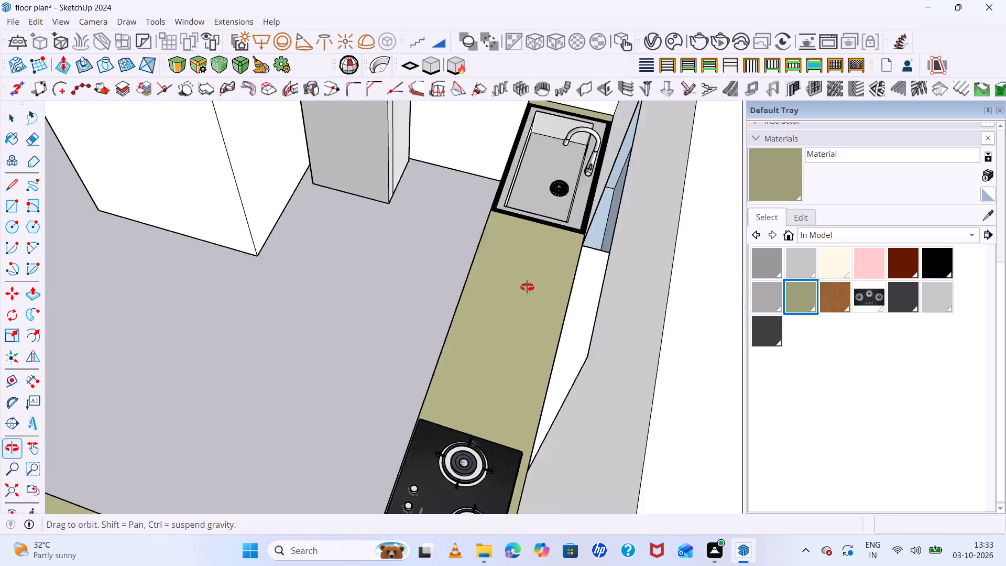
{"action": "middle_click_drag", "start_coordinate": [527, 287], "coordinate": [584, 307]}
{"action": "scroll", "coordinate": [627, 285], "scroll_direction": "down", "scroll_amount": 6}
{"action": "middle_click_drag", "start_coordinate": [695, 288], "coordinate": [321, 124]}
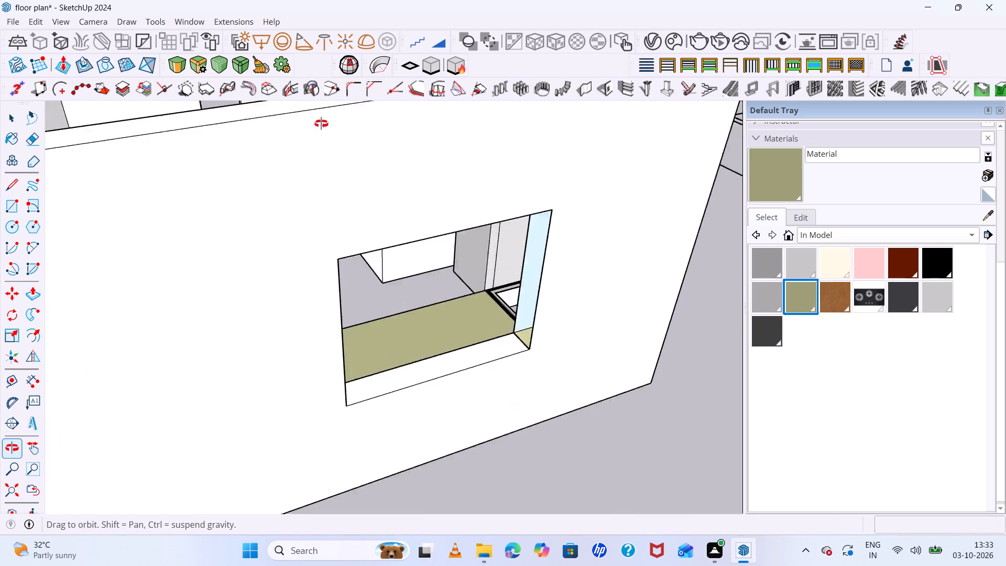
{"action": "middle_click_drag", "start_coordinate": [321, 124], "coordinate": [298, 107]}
Draw a new rectangle across the kitchen window opening on the outer wall face, between its opposite corners.
{"action": "key", "text": "space"}
{"action": "key", "text": "r"}
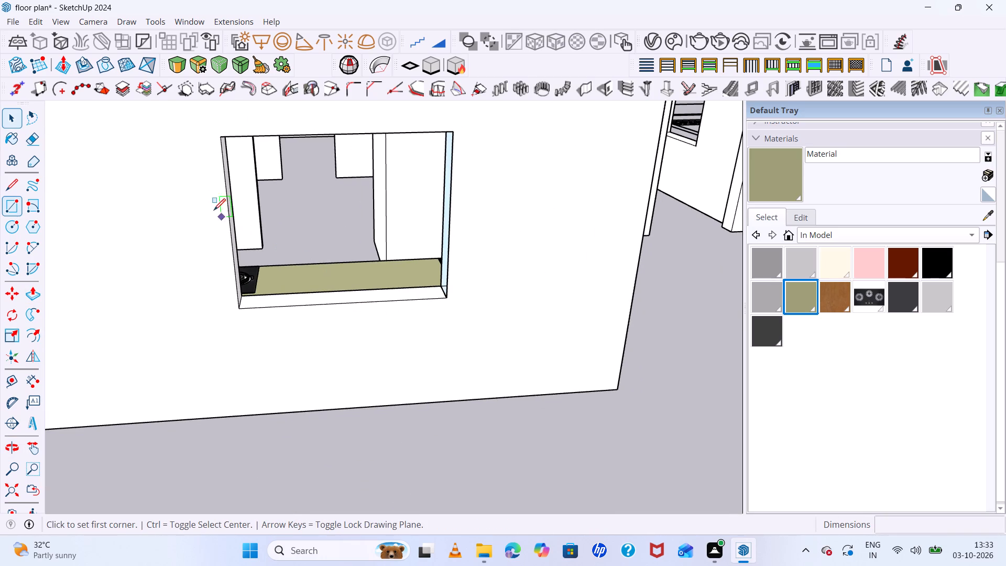
{"action": "left_click", "coordinate": [222, 137]}
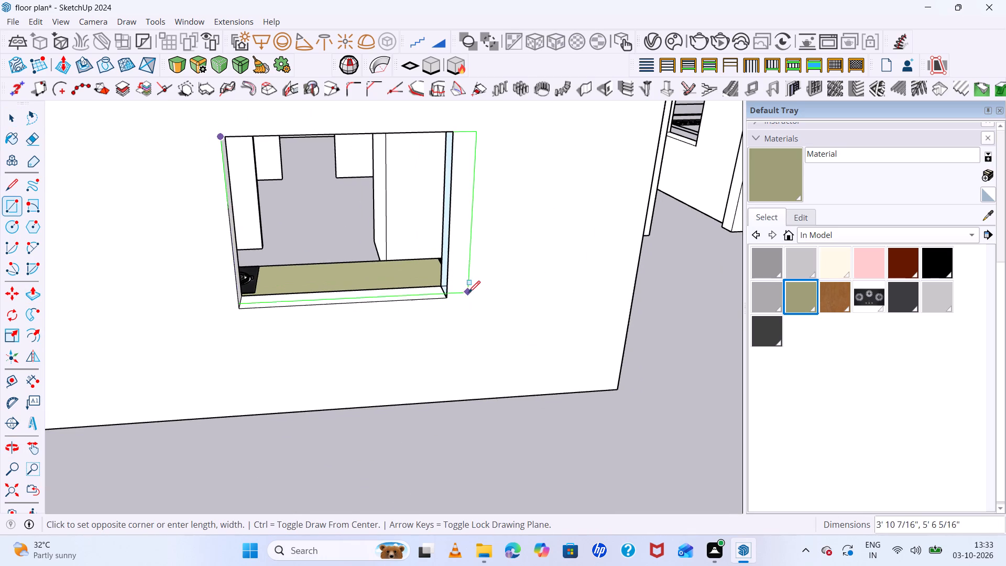
{"action": "left_click", "coordinate": [445, 298]}
{"action": "middle_click_drag", "start_coordinate": [397, 302], "coordinate": [761, 452]}
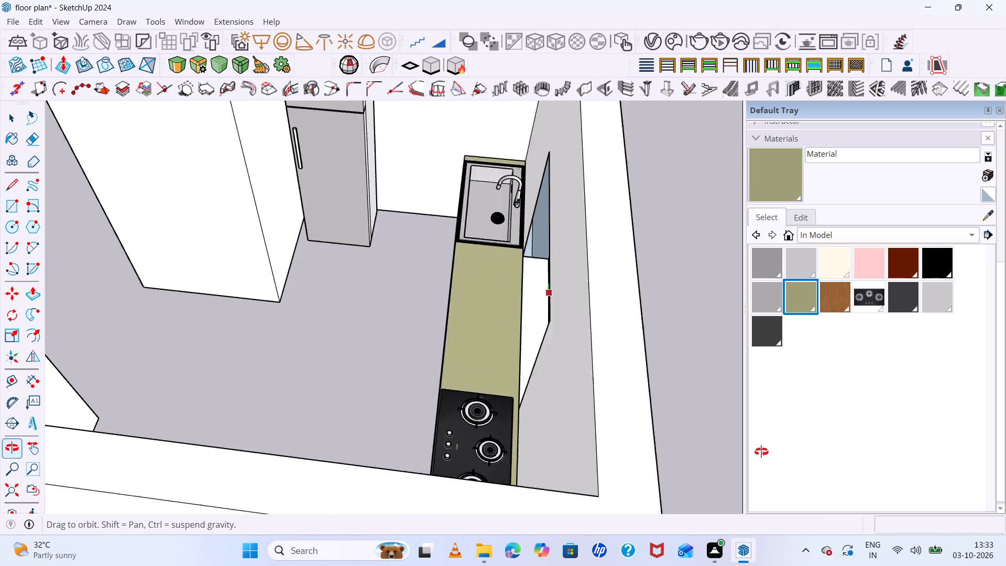
{"action": "middle_click_drag", "start_coordinate": [761, 452], "coordinate": [699, 371]}
{"action": "middle_click_drag", "start_coordinate": [571, 285], "coordinate": [519, 261]}
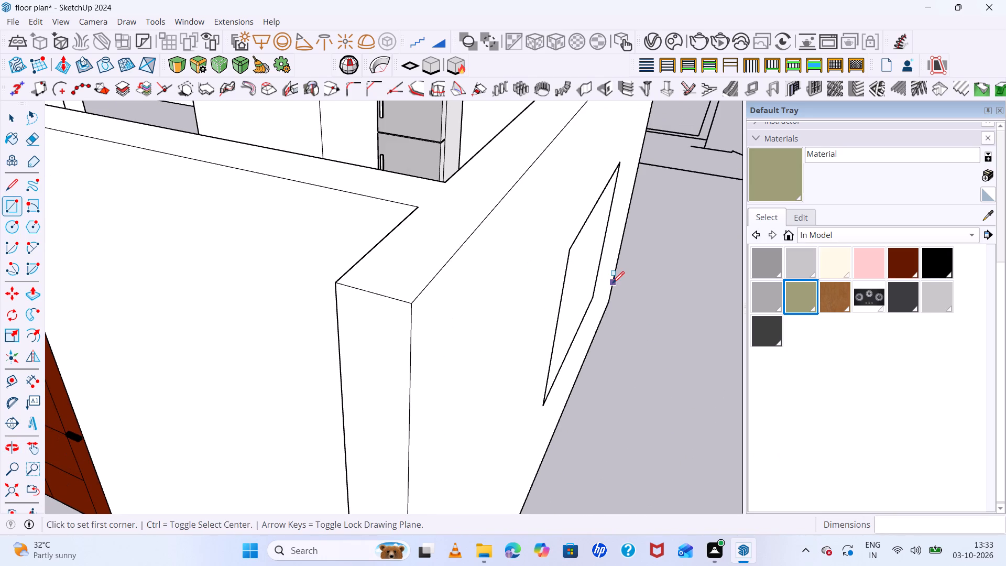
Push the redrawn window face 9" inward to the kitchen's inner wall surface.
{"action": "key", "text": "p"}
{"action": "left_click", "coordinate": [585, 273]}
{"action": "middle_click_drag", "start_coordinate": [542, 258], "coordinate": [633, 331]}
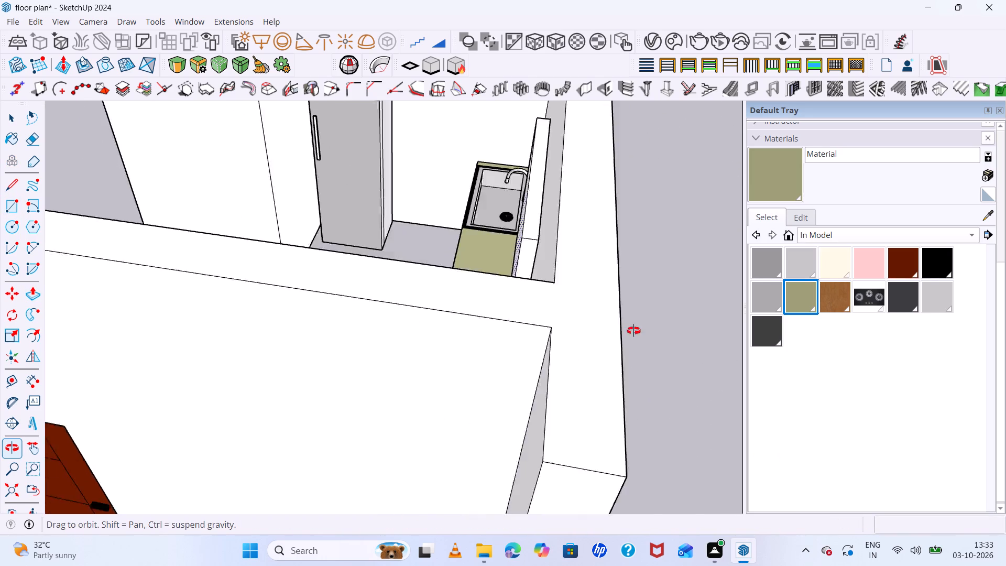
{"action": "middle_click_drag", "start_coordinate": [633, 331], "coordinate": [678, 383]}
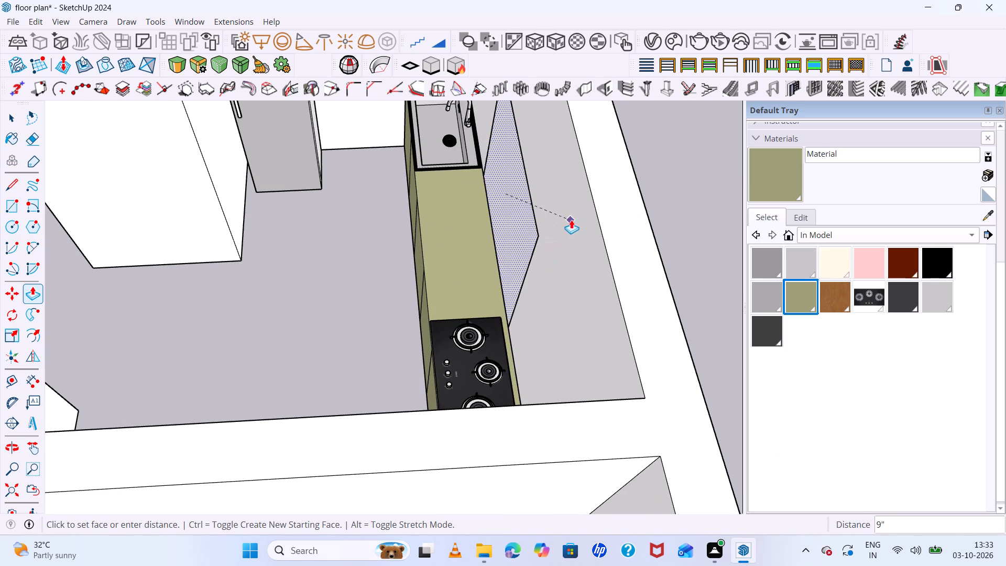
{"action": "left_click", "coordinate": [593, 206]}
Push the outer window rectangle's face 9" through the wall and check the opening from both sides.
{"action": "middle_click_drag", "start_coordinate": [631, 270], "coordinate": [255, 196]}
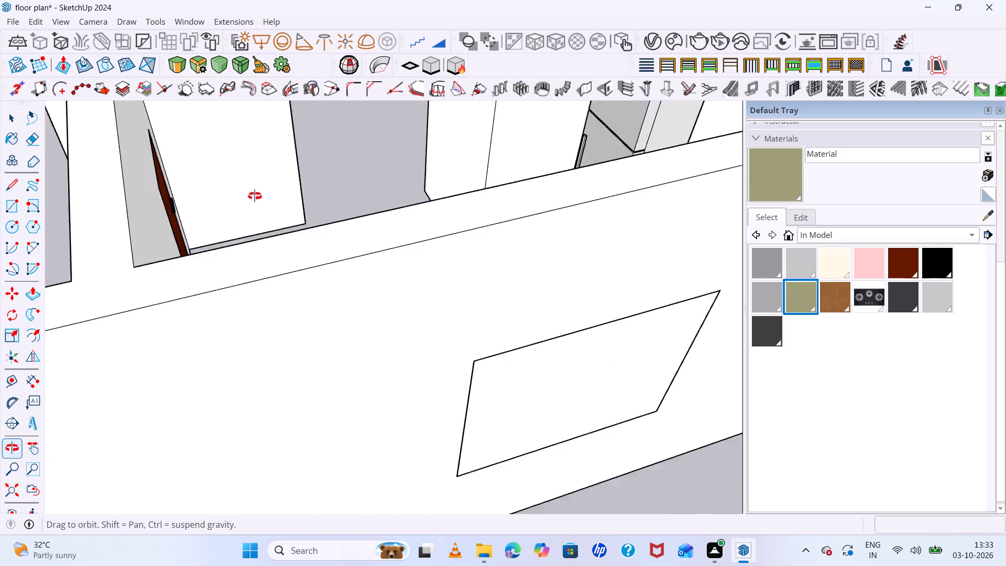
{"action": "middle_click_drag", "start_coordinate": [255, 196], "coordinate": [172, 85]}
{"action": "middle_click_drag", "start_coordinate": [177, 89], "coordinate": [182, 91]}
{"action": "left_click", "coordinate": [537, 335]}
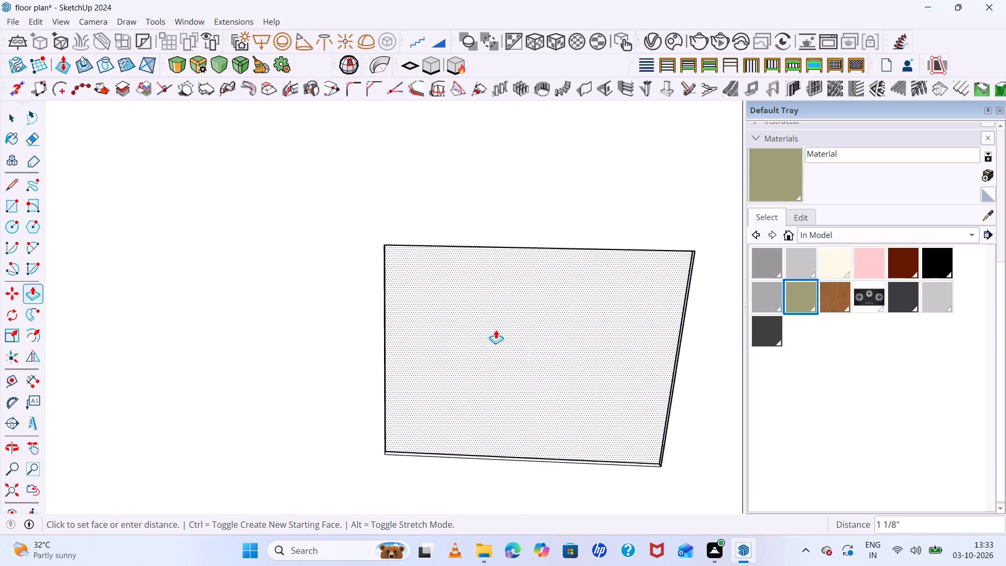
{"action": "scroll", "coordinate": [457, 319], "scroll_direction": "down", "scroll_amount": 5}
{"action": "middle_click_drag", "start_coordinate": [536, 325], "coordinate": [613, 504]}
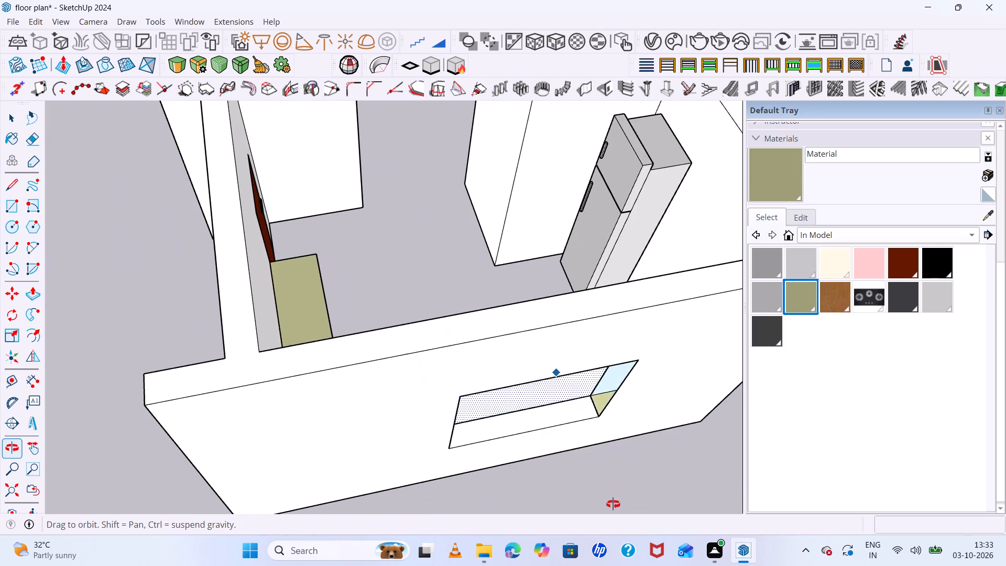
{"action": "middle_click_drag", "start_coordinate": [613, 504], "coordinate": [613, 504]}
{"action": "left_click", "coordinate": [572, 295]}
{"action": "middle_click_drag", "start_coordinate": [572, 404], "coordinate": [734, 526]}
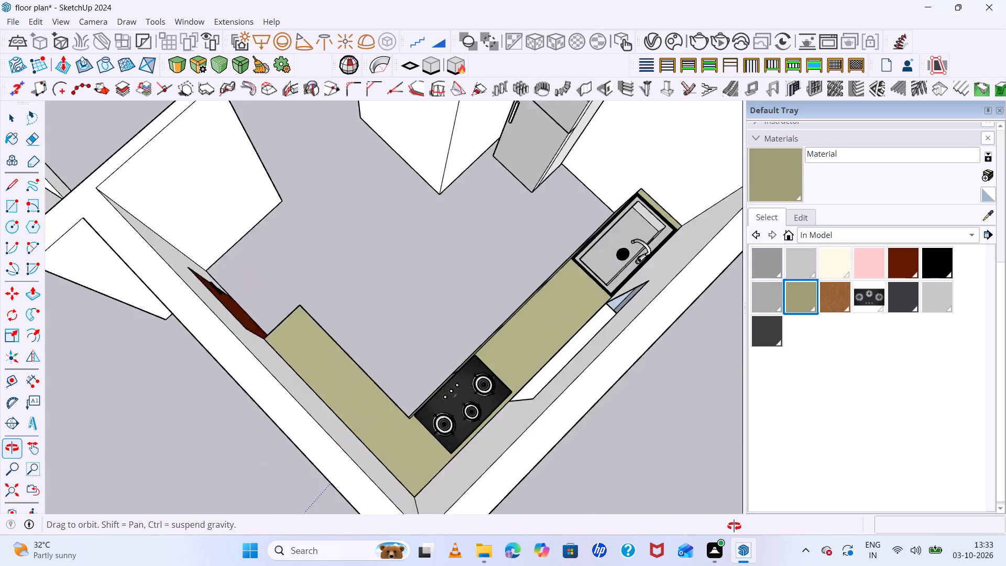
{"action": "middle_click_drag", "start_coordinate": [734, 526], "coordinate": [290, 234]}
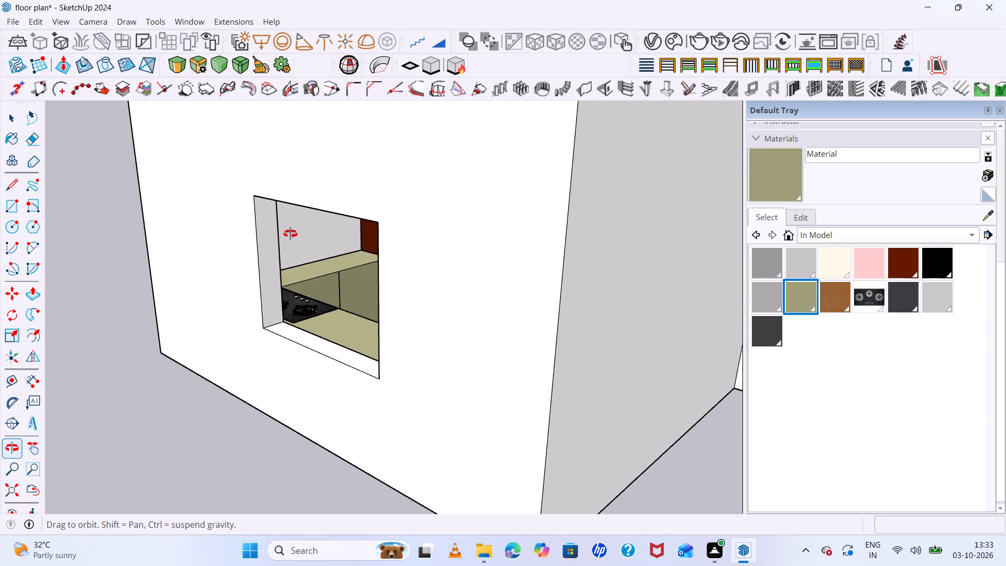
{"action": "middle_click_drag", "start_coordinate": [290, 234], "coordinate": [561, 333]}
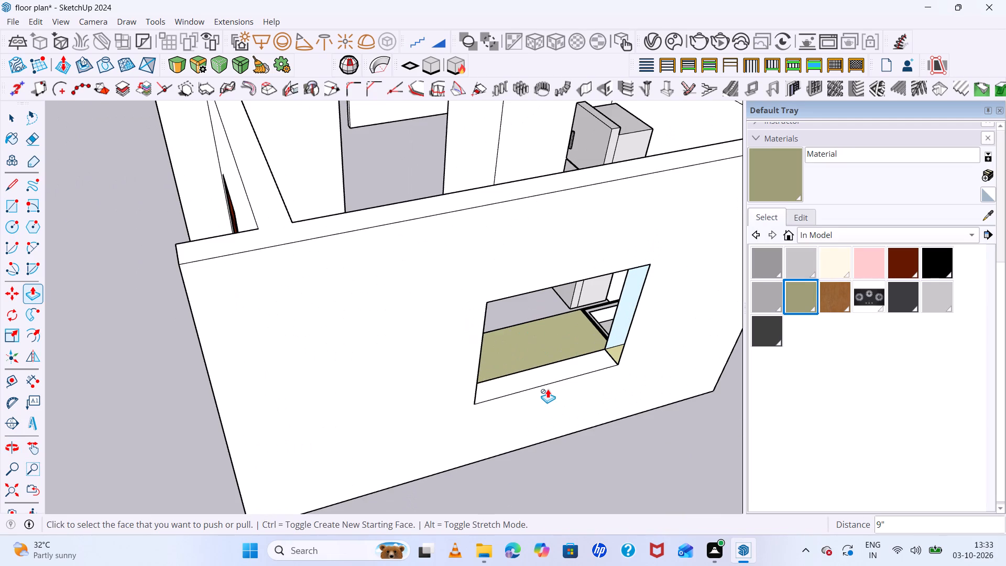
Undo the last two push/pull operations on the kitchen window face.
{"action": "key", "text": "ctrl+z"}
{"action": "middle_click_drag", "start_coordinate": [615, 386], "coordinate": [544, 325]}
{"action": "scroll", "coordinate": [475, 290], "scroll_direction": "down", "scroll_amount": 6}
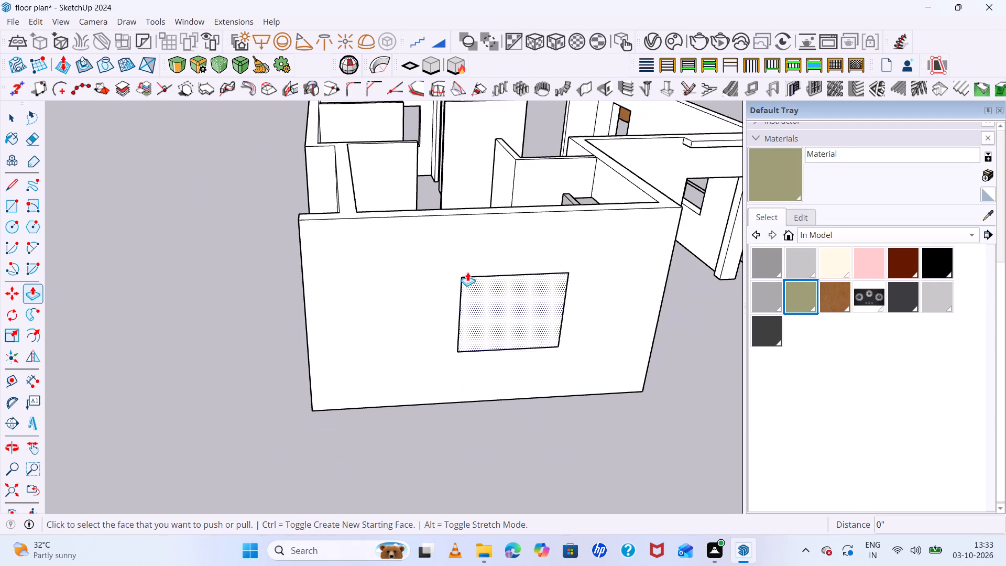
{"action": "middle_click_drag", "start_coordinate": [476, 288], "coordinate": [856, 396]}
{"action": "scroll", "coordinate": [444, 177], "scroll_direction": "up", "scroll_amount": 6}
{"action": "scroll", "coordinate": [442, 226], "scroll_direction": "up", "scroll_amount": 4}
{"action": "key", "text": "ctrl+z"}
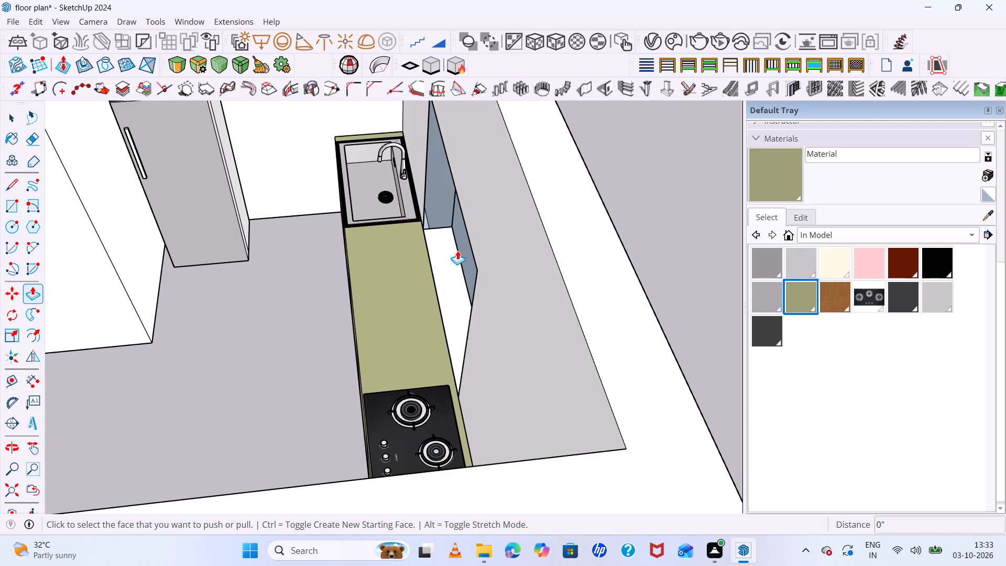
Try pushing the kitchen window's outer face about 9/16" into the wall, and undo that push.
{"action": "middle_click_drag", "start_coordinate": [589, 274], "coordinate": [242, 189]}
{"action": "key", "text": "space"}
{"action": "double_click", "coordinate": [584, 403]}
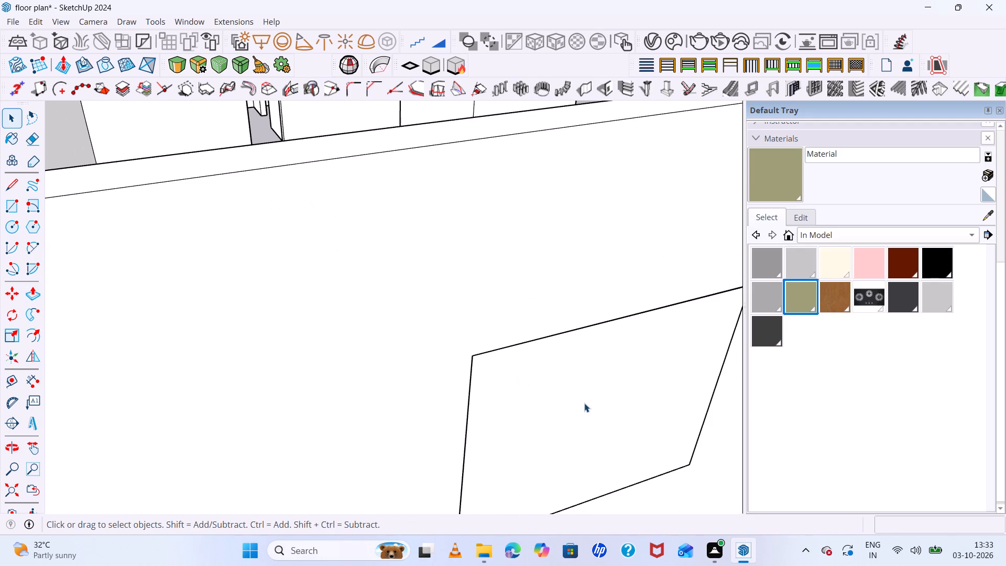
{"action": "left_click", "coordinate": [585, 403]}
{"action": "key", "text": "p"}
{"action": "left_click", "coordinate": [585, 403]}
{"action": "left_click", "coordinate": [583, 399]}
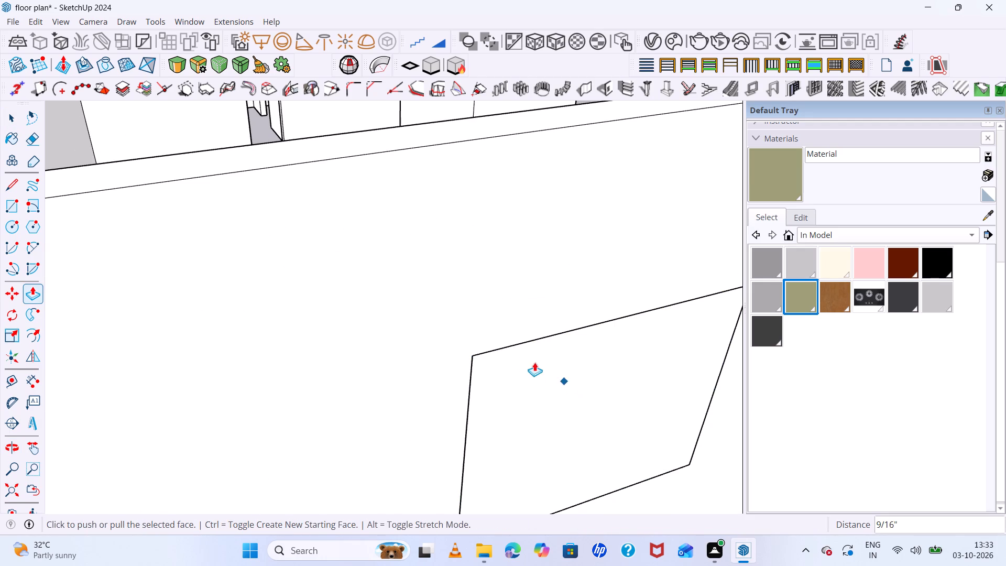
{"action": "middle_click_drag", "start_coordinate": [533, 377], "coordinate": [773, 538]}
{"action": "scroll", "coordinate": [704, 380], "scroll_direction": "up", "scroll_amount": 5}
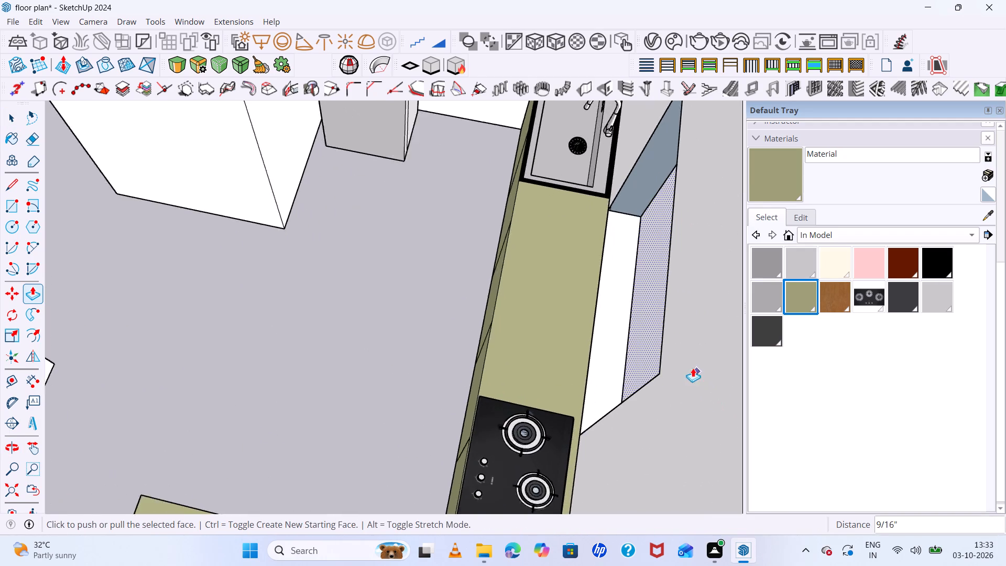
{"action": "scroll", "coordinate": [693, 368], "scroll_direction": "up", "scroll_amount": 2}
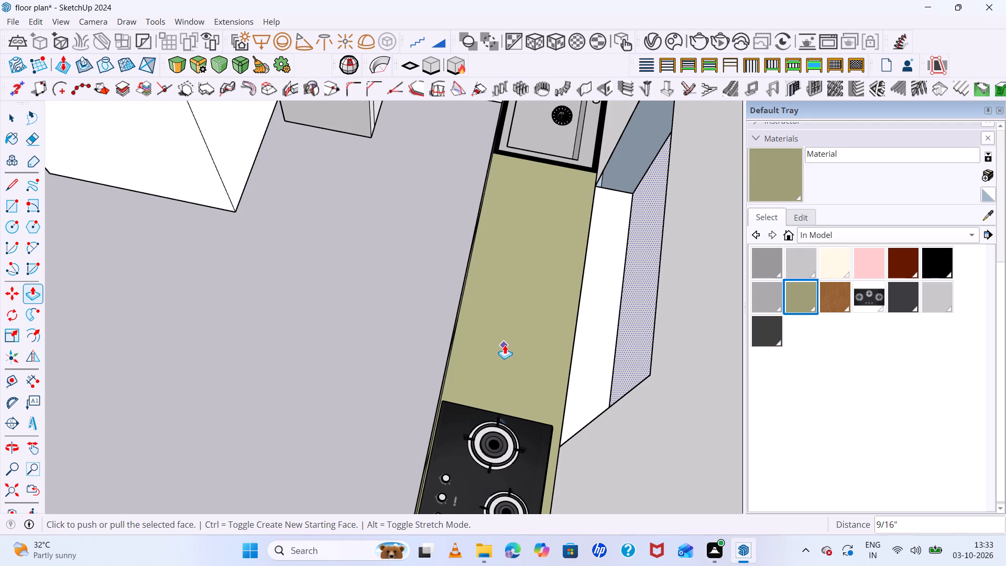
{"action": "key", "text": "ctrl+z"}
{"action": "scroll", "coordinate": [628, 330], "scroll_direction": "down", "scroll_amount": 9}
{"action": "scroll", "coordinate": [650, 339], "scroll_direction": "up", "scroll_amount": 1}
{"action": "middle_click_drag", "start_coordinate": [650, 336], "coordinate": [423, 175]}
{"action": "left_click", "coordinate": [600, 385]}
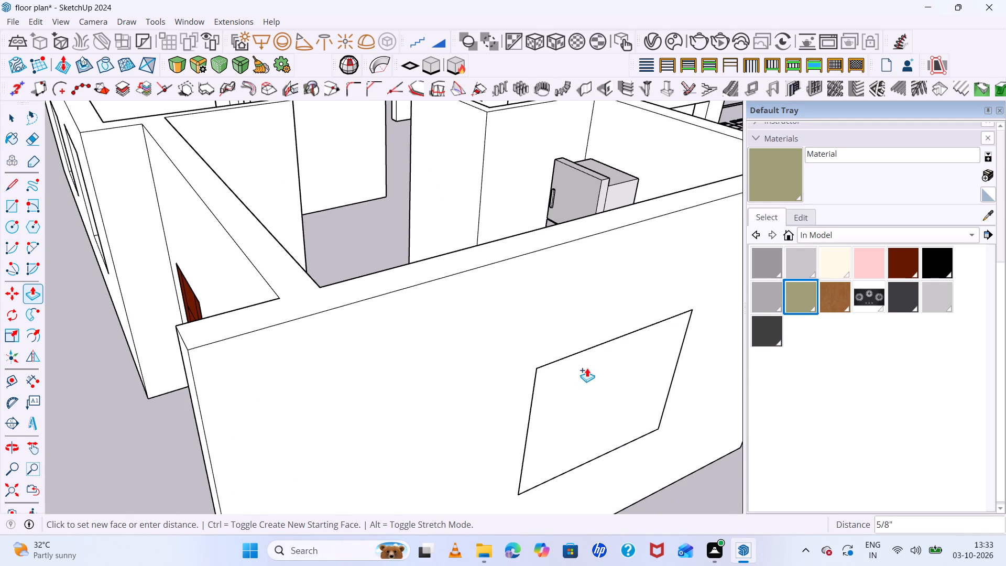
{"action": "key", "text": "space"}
Pull the recessed kitchen window face 9" until it lies flush with the kitchen's inner wall surface.
{"action": "left_click", "coordinate": [604, 406]}
{"action": "scroll", "coordinate": [604, 406], "scroll_direction": "up", "scroll_amount": 5}
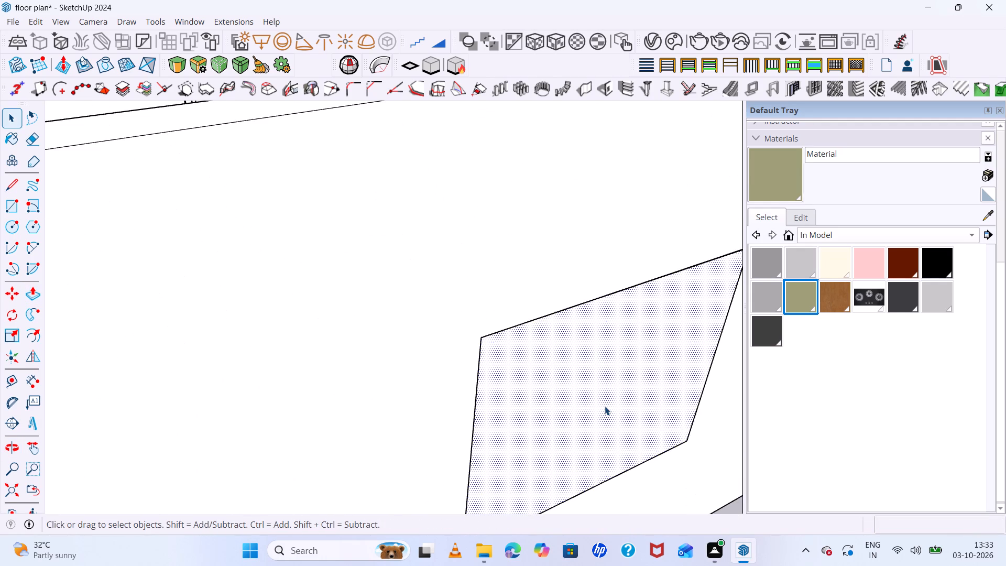
{"action": "double_click", "coordinate": [604, 406]}
{"action": "scroll", "coordinate": [605, 405], "scroll_direction": "down", "scroll_amount": 11}
{"action": "middle_click_drag", "start_coordinate": [616, 431], "coordinate": [825, 533]}
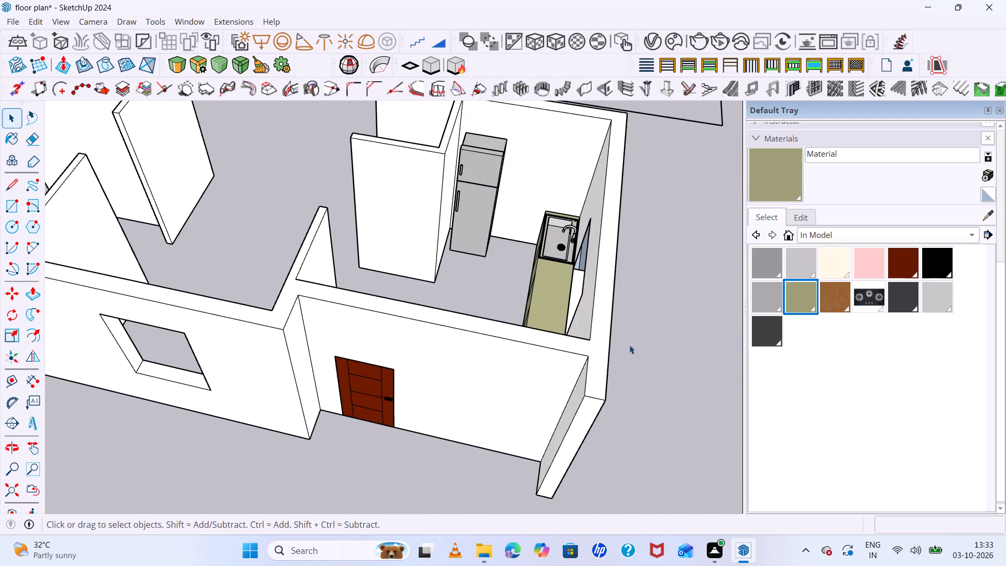
{"action": "middle_click_drag", "start_coordinate": [572, 316], "coordinate": [740, 254]}
{"action": "scroll", "coordinate": [572, 226], "scroll_direction": "up", "scroll_amount": 12}
{"action": "middle_click_drag", "start_coordinate": [512, 285], "coordinate": [534, 305]}
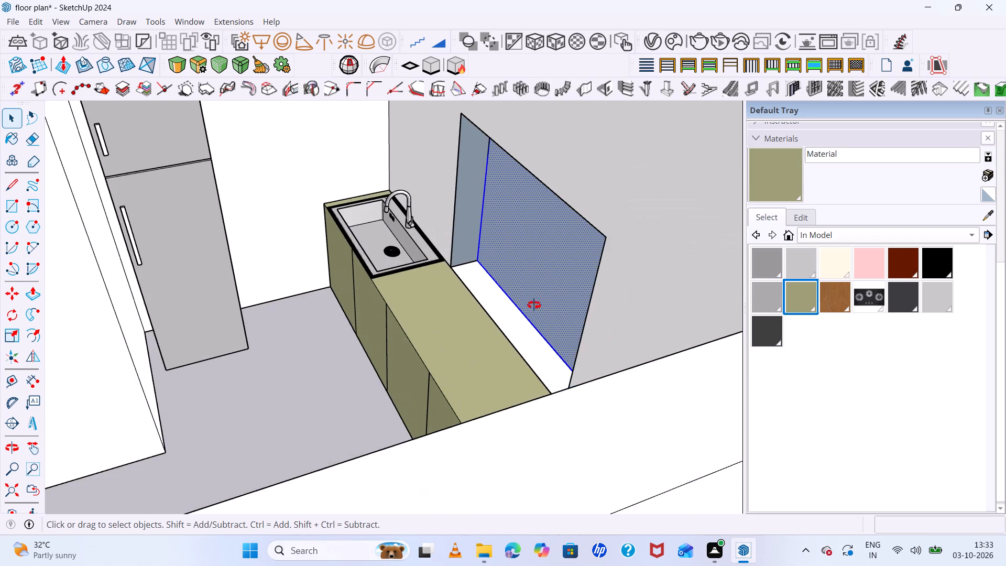
{"action": "middle_click_drag", "start_coordinate": [534, 305], "coordinate": [572, 340]}
{"action": "left_click", "coordinate": [555, 267]}
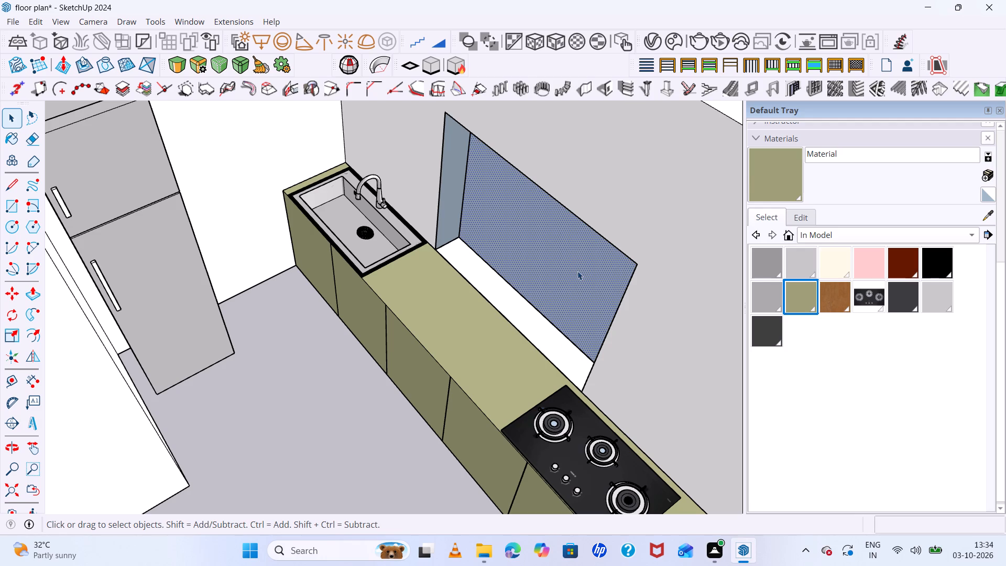
{"action": "key", "text": "p"}
{"action": "left_click", "coordinate": [581, 269]}
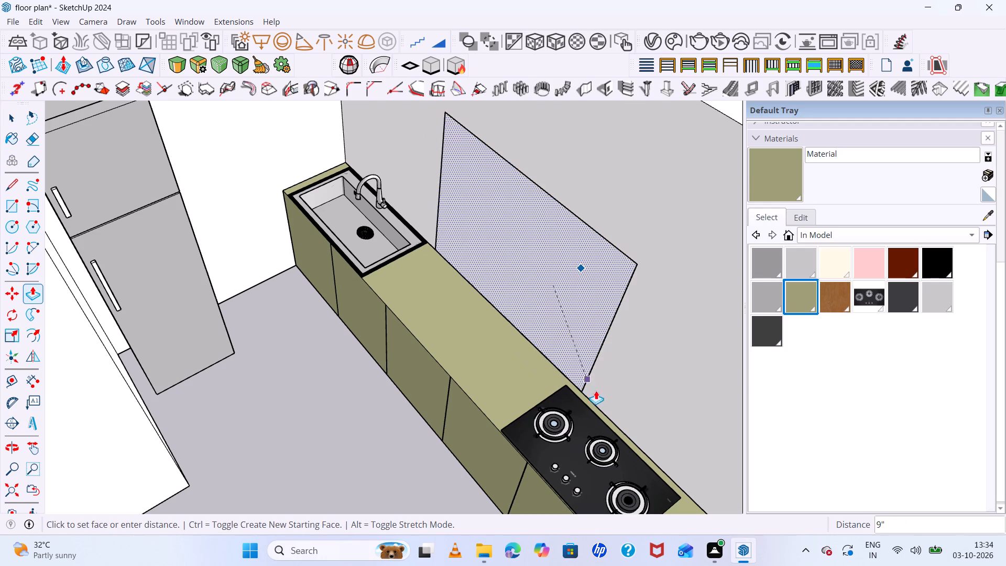
{"action": "scroll", "coordinate": [574, 397], "scroll_direction": "up", "scroll_amount": 3}
{"action": "left_click", "coordinate": [587, 393]}
Offset the edges of the outer window face inward to form a narrow frame border.
{"action": "middle_click_drag", "start_coordinate": [558, 267], "coordinate": [559, 267]}
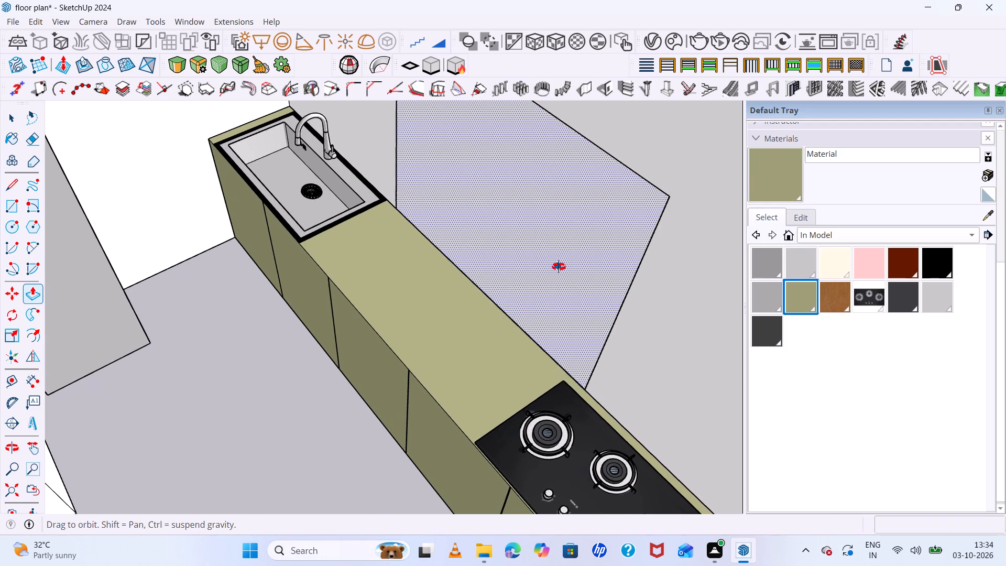
{"action": "middle_click_drag", "start_coordinate": [559, 267], "coordinate": [126, 128]}
{"action": "key", "text": "space"}
{"action": "left_click", "coordinate": [365, 254]}
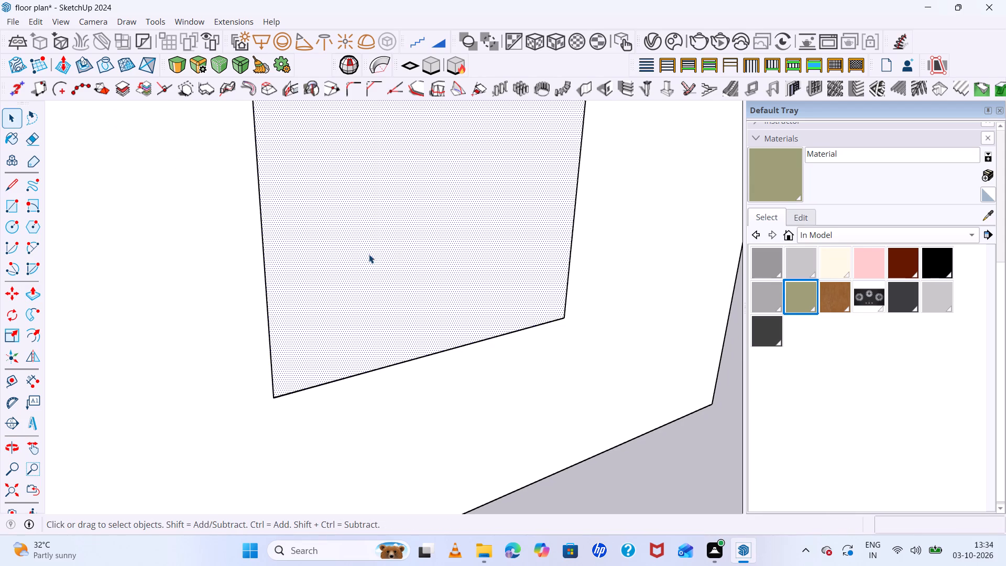
{"action": "key", "text": "f"}
{"action": "double_click", "coordinate": [271, 281]}
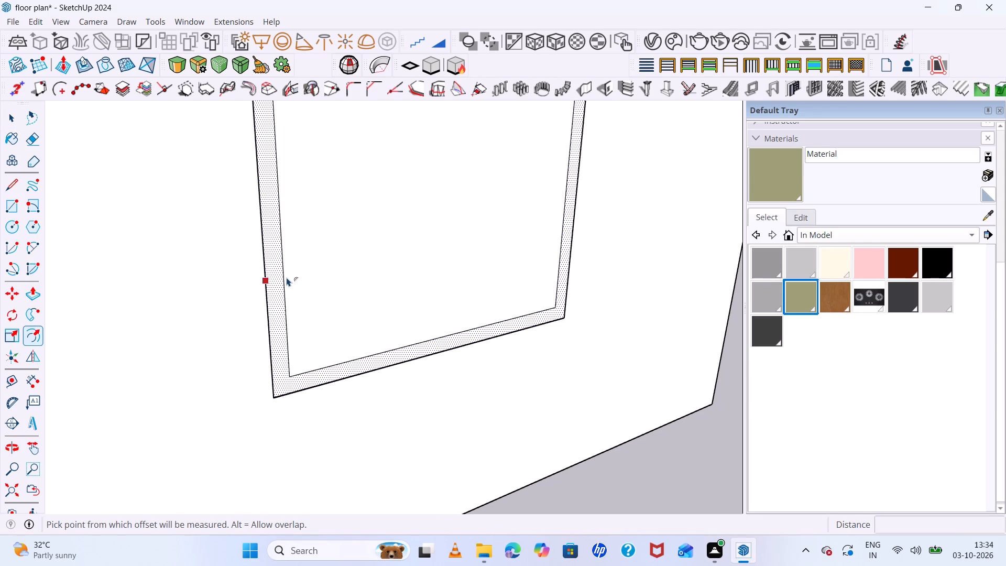
{"action": "key", "text": "space"}
Push the face inside the frame border 9" through the wall to open the window.
{"action": "left_click", "coordinate": [370, 279]}
{"action": "middle_click_drag", "start_coordinate": [377, 293], "coordinate": [506, 389]}
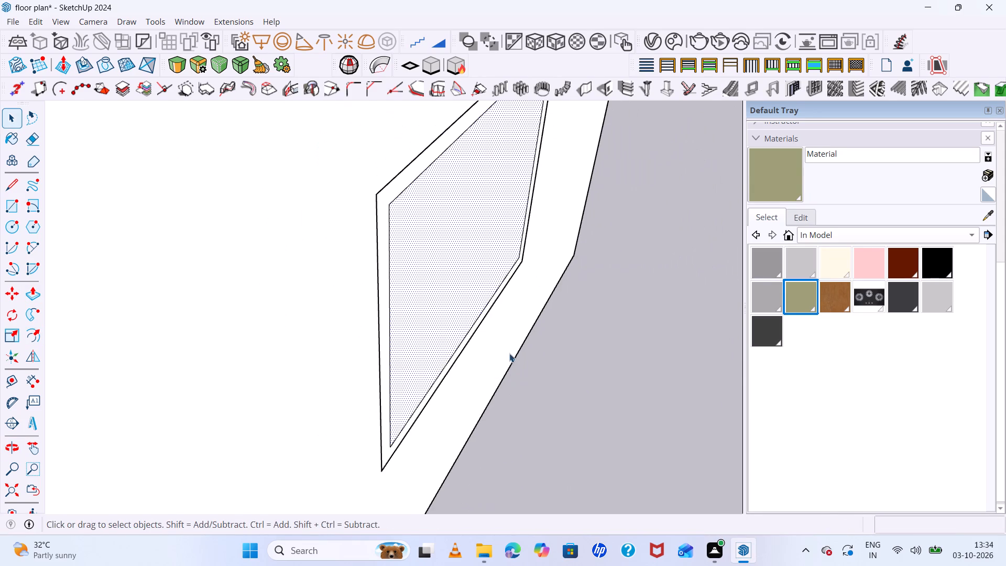
{"action": "key", "text": "p"}
{"action": "left_click", "coordinate": [429, 297]}
{"action": "middle_click_drag", "start_coordinate": [364, 263], "coordinate": [565, 356]}
{"action": "left_click", "coordinate": [420, 306]}
{"action": "scroll", "coordinate": [482, 308], "scroll_direction": "down", "scroll_amount": 5}
{"action": "middle_click_drag", "start_coordinate": [544, 307], "coordinate": [170, 171]}
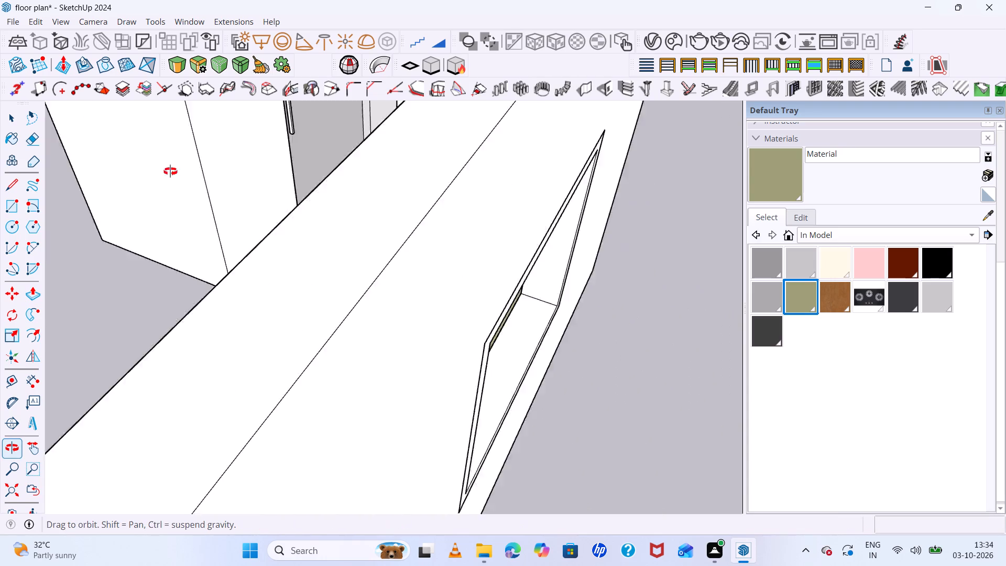
{"action": "middle_click_drag", "start_coordinate": [170, 171], "coordinate": [50, 2]}
{"action": "middle_click", "coordinate": [50, 2]}
{"action": "middle_click", "coordinate": [49, 0]}
{"action": "scroll", "coordinate": [166, 179], "scroll_direction": "down", "scroll_amount": 11}
{"action": "middle_click_drag", "start_coordinate": [329, 282], "coordinate": [359, 386]}
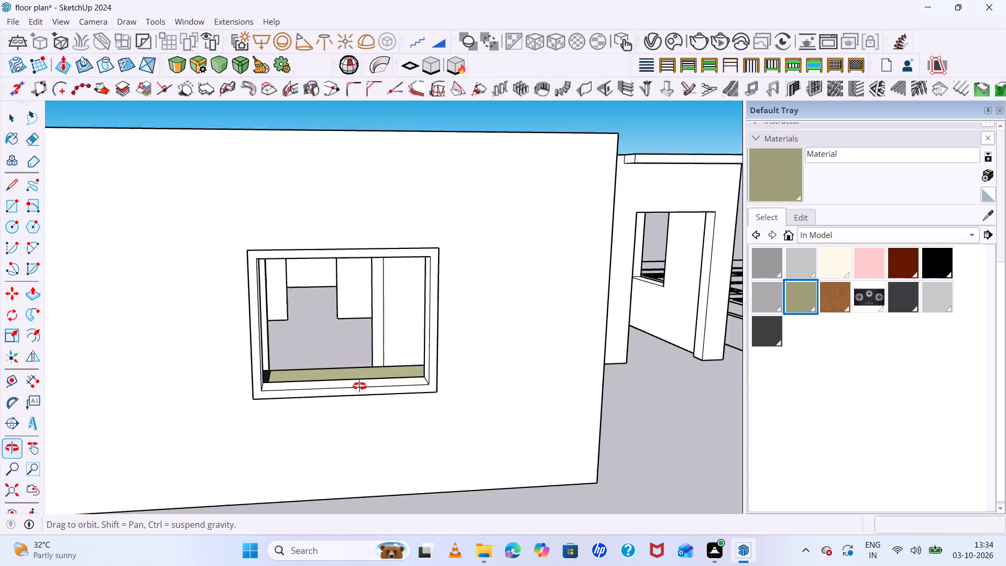
{"action": "middle_click_drag", "start_coordinate": [359, 386], "coordinate": [376, 393]}
{"action": "middle_click", "coordinate": [375, 392]}
Paint the window frame border with dark grey Material130 on both the outer and inner wall faces.
{"action": "left_click", "coordinate": [940, 269]}
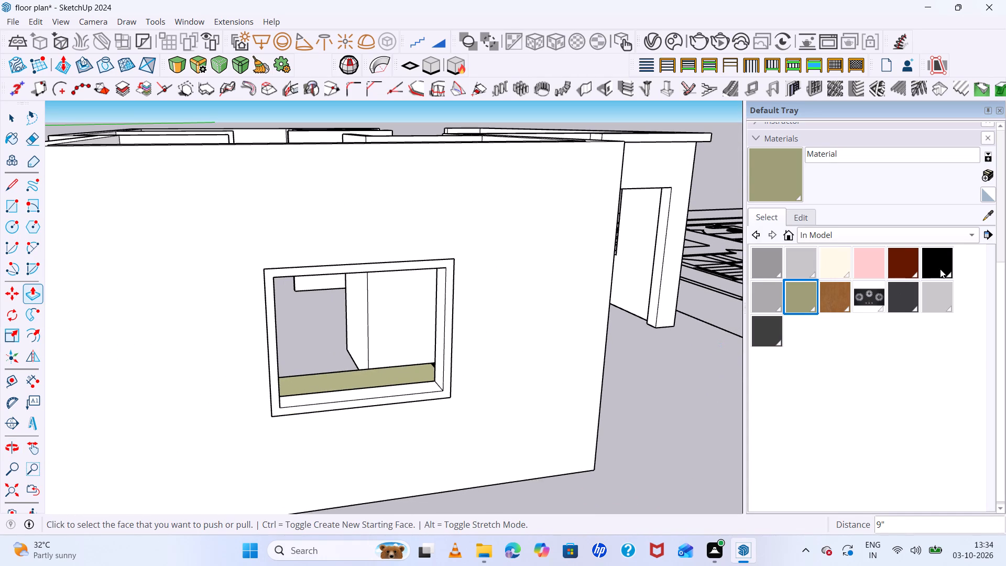
{"action": "scroll", "coordinate": [476, 274], "scroll_direction": "up", "scroll_amount": 5}
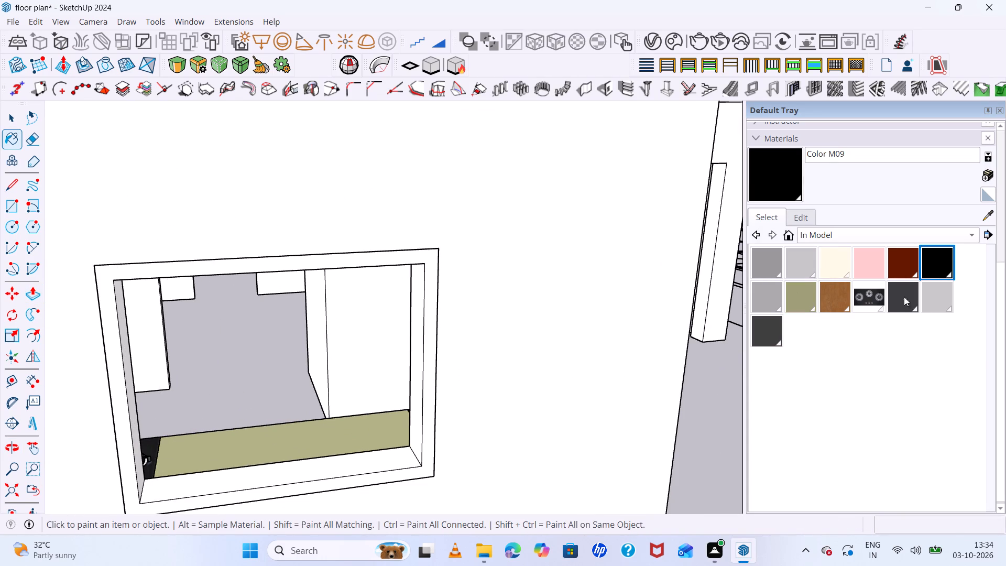
{"action": "left_click", "coordinate": [906, 299]}
{"action": "scroll", "coordinate": [399, 247], "scroll_direction": "up", "scroll_amount": 4}
{"action": "left_click", "coordinate": [455, 261]}
{"action": "scroll", "coordinate": [432, 248], "scroll_direction": "down", "scroll_amount": 3}
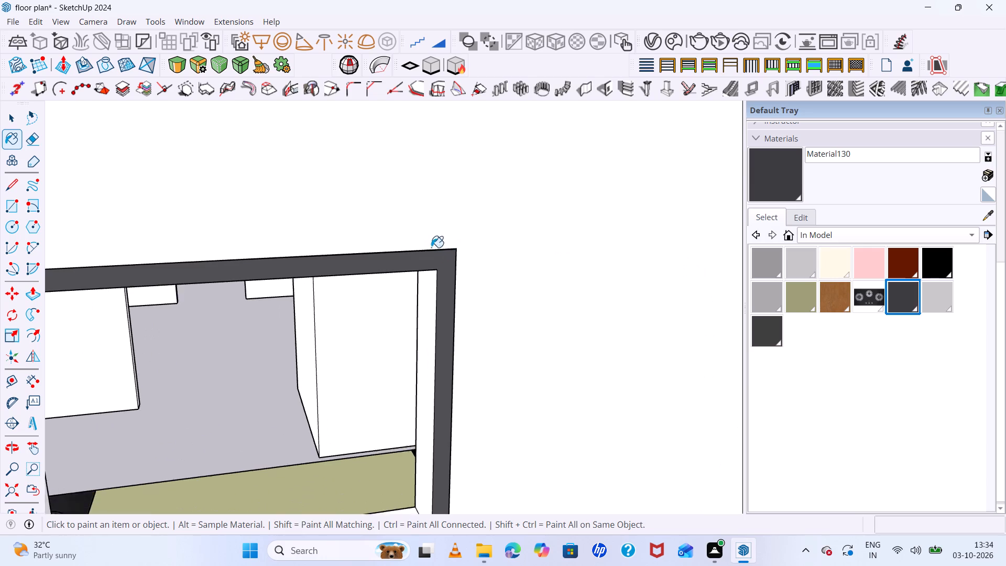
{"action": "scroll", "coordinate": [431, 247], "scroll_direction": "down", "scroll_amount": 9}
{"action": "middle_click_drag", "start_coordinate": [408, 286], "coordinate": [975, 445]}
{"action": "scroll", "coordinate": [575, 258], "scroll_direction": "up", "scroll_amount": 6}
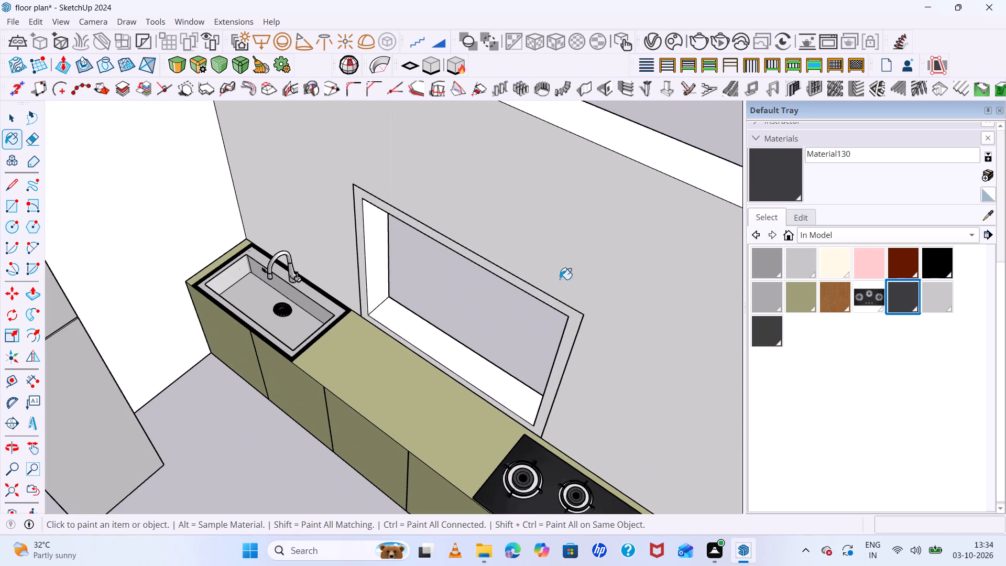
{"action": "left_click", "coordinate": [574, 321]}
Draw a rectangle between opposite inner corners of the outer frame to close the window opening with a pane.
{"action": "scroll", "coordinate": [506, 233], "scroll_direction": "down", "scroll_amount": 5}
{"action": "middle_click_drag", "start_coordinate": [516, 166], "coordinate": [176, 59]}
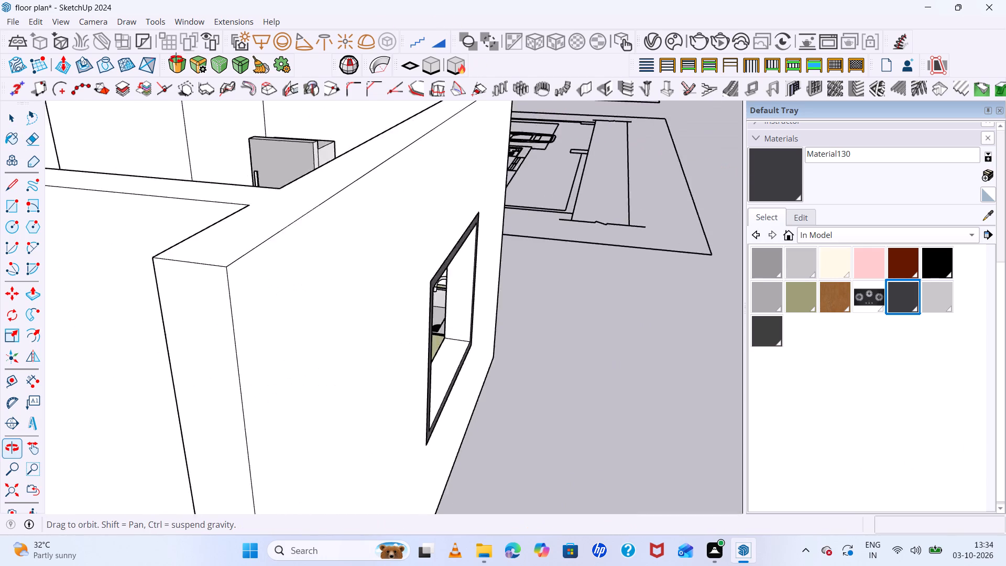
{"action": "middle_click_drag", "start_coordinate": [176, 59], "coordinate": [0, 52]}
{"action": "middle_click_drag", "start_coordinate": [375, 284], "coordinate": [143, 138]}
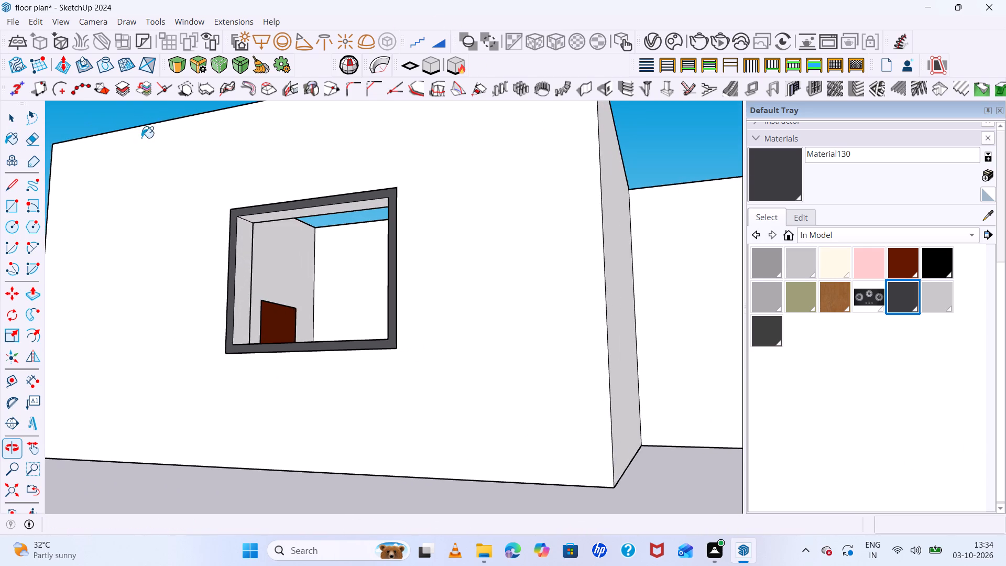
{"action": "scroll", "coordinate": [364, 383], "scroll_direction": "up", "scroll_amount": 6}
{"action": "key", "text": "space"}
{"action": "middle_click_drag", "start_coordinate": [479, 387], "coordinate": [598, 514]}
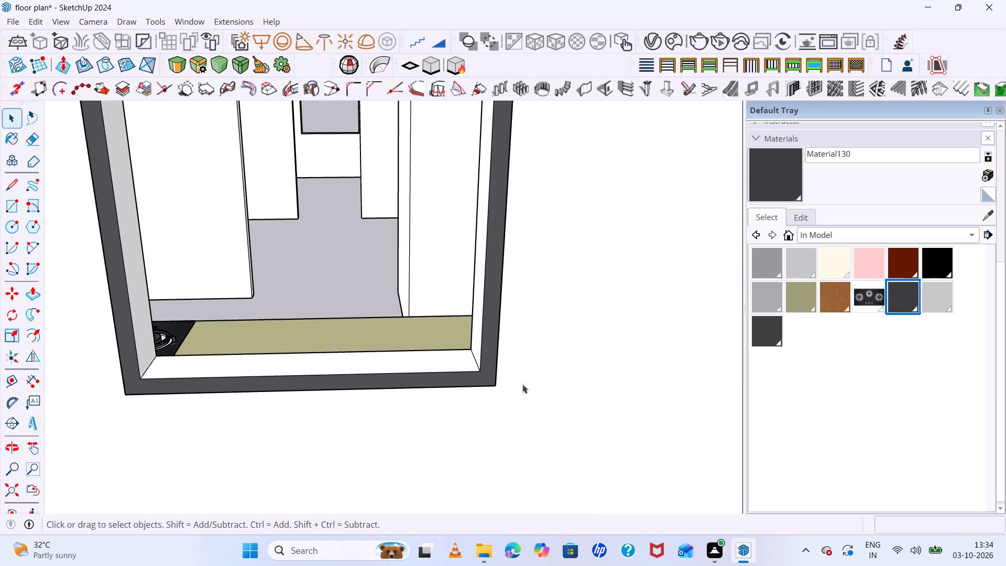
{"action": "scroll", "coordinate": [439, 356], "scroll_direction": "down", "scroll_amount": 5}
{"action": "middle_click_drag", "start_coordinate": [511, 407], "coordinate": [554, 342]}
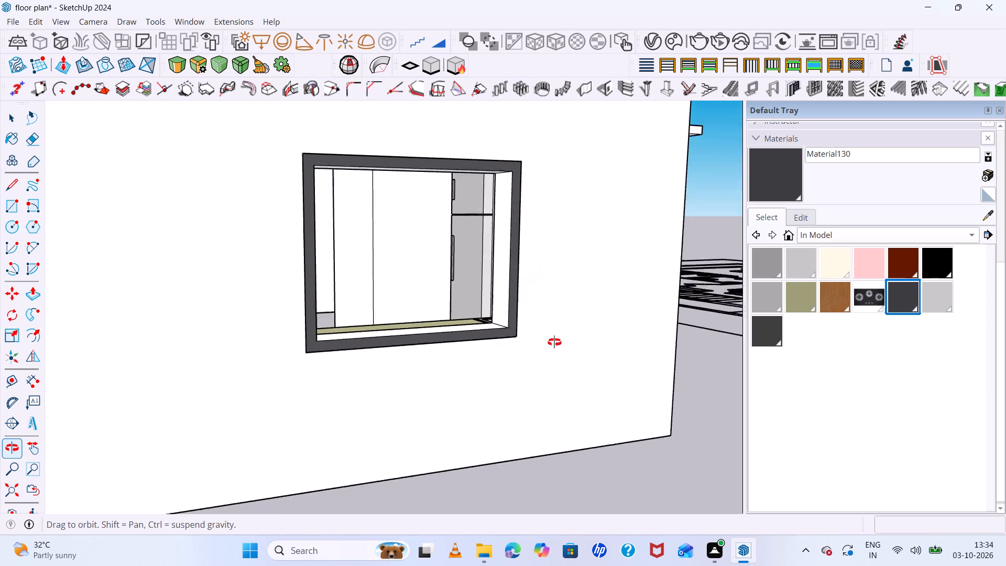
{"action": "middle_click_drag", "start_coordinate": [554, 342], "coordinate": [549, 420]}
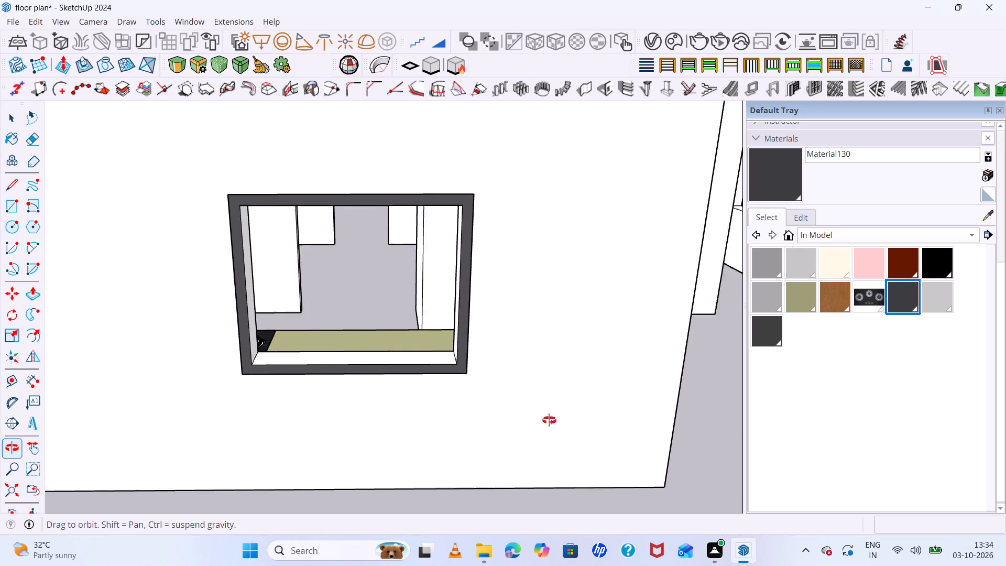
{"action": "middle_click_drag", "start_coordinate": [549, 420], "coordinate": [425, 414]}
{"action": "middle_click", "coordinate": [425, 414]}
{"action": "middle_click_drag", "start_coordinate": [422, 416], "coordinate": [395, 434]}
{"action": "scroll", "coordinate": [173, 216], "scroll_direction": "up", "scroll_amount": 5}
{"action": "middle_click_drag", "start_coordinate": [323, 278], "coordinate": [321, 234]}
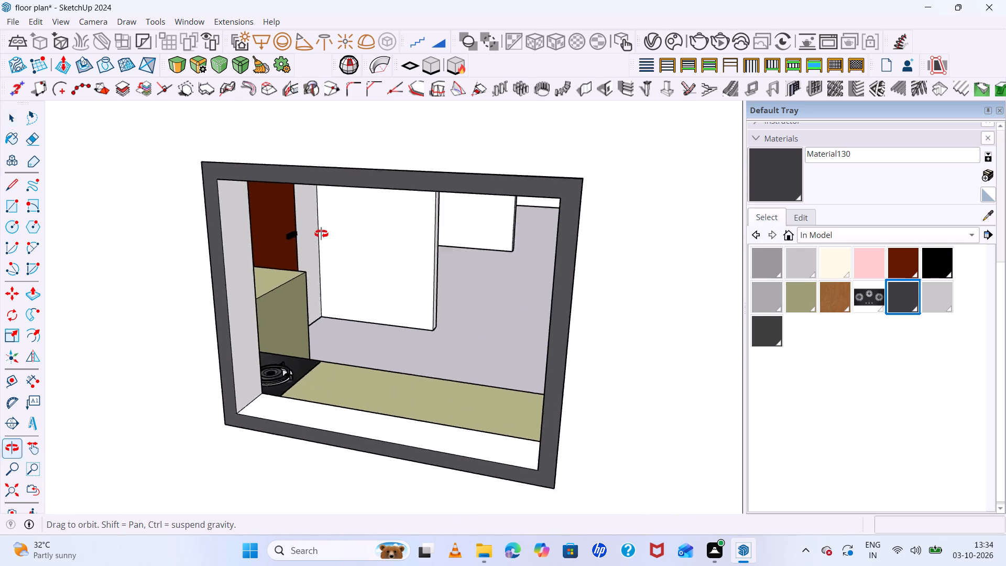
{"action": "middle_click_drag", "start_coordinate": [321, 234], "coordinate": [316, 220]}
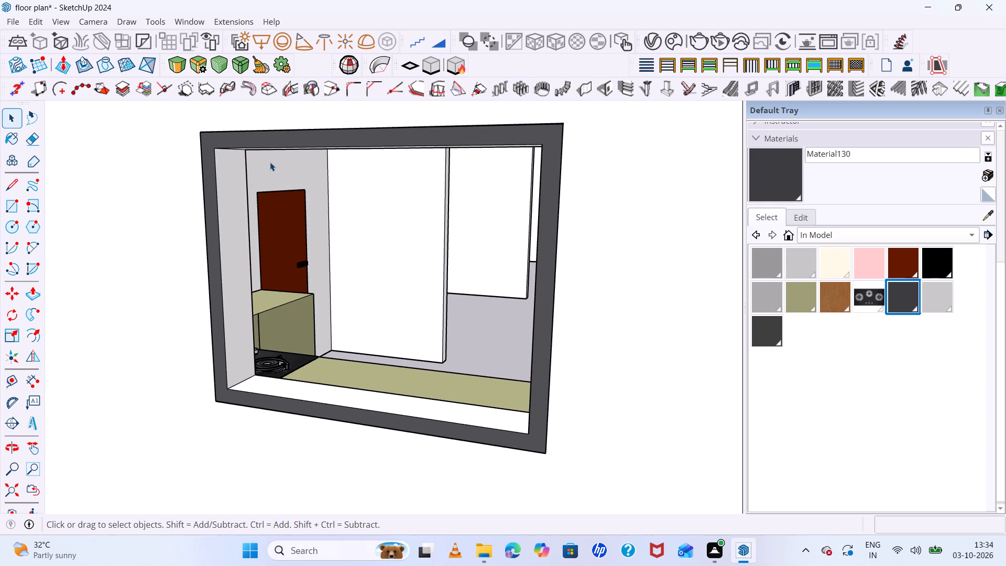
{"action": "key", "text": "r"}
{"action": "double_click", "coordinate": [216, 152]}
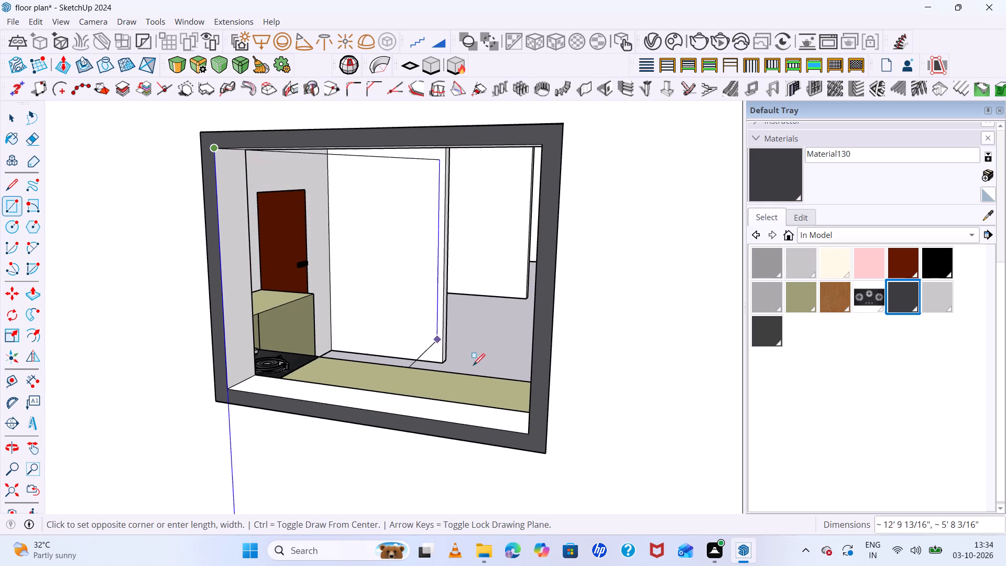
{"action": "left_click", "coordinate": [528, 433]}
{"action": "middle_click_drag", "start_coordinate": [466, 311], "coordinate": [467, 320]}
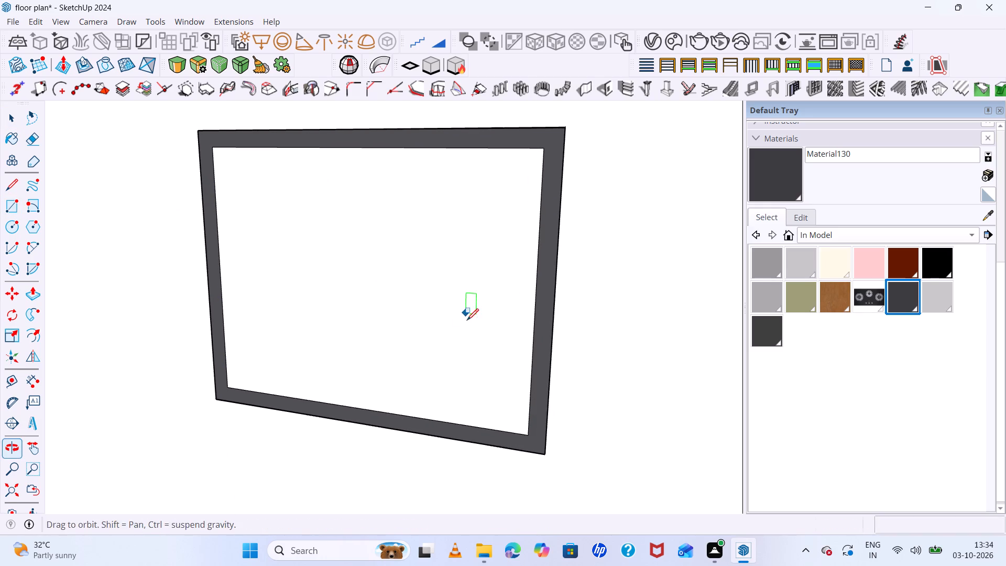
{"action": "key", "text": "space"}
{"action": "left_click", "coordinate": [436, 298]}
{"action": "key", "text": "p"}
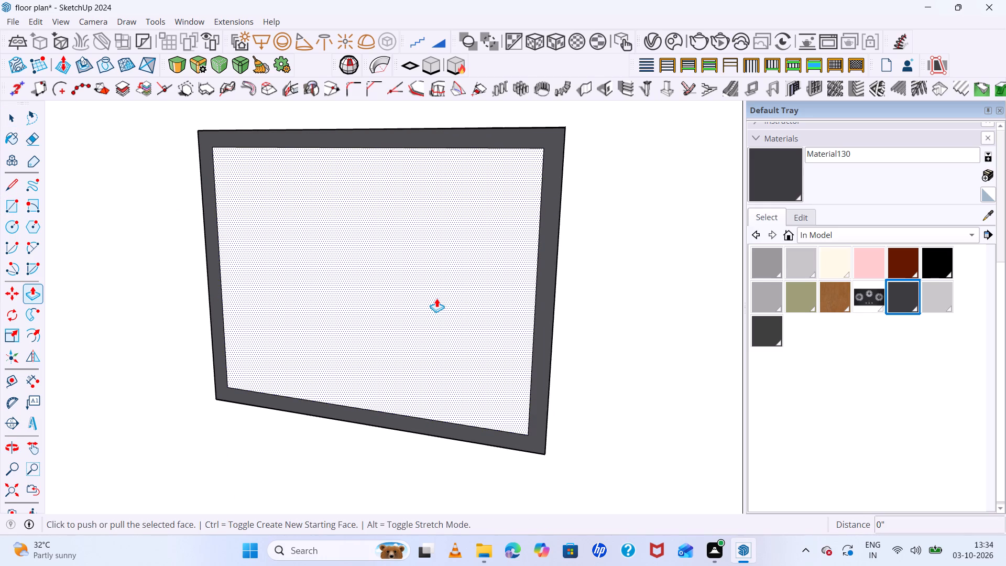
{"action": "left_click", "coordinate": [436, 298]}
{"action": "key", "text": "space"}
Draw a vertical line about 3' 6" long from the pane's bottom edge to its top edge, dividing it in two.
{"action": "middle_click_drag", "start_coordinate": [491, 307], "coordinate": [501, 329]}
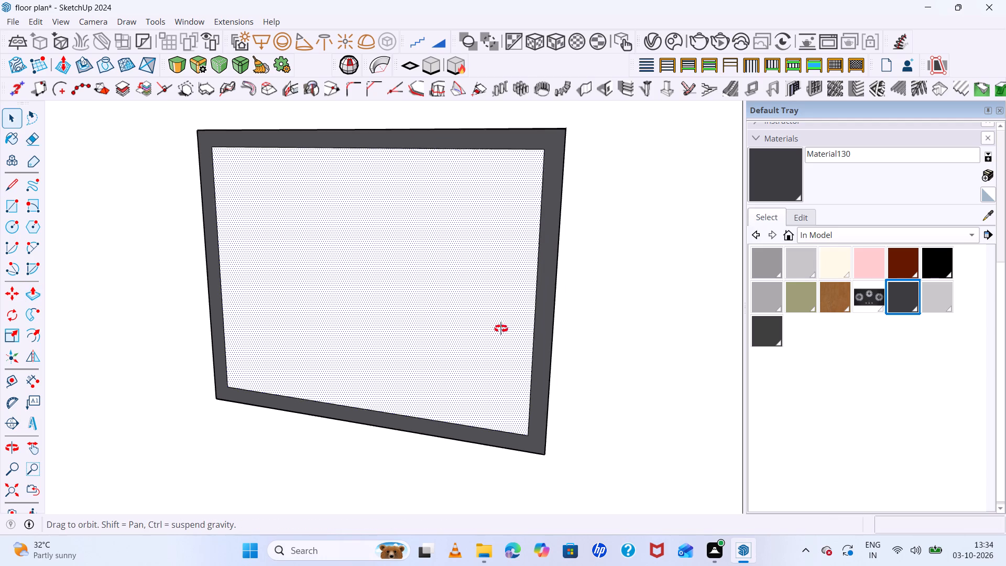
{"action": "middle_click_drag", "start_coordinate": [501, 329], "coordinate": [518, 353]}
{"action": "key", "text": "l"}
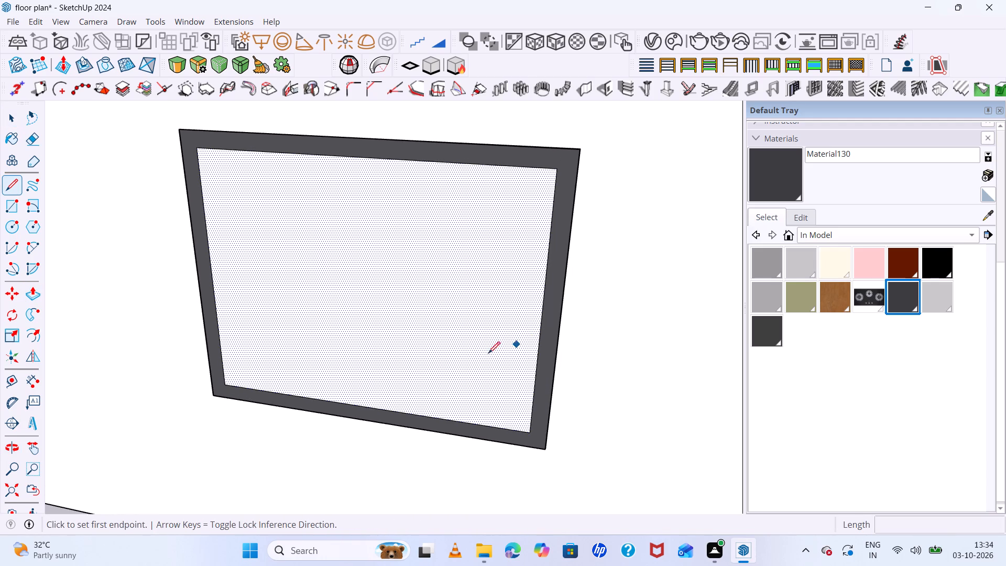
{"action": "left_click", "coordinate": [367, 408]}
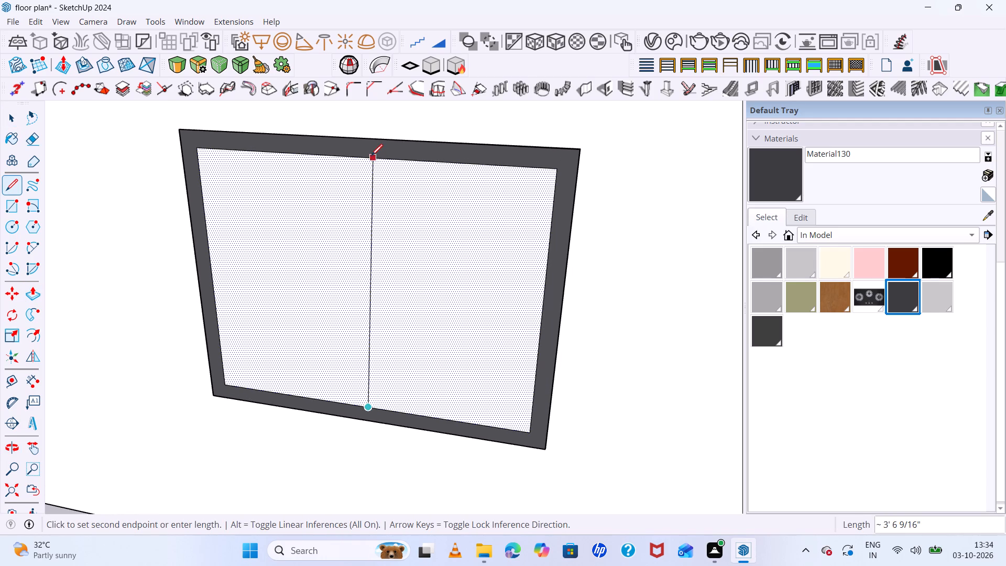
{"action": "double_click", "coordinate": [369, 156]}
{"action": "key", "text": "space"}
Paint both halves of the divided kitchen window pane with Translucent Glass Blue from the Glass and Mirrors materials.
{"action": "double_click", "coordinate": [880, 236]}
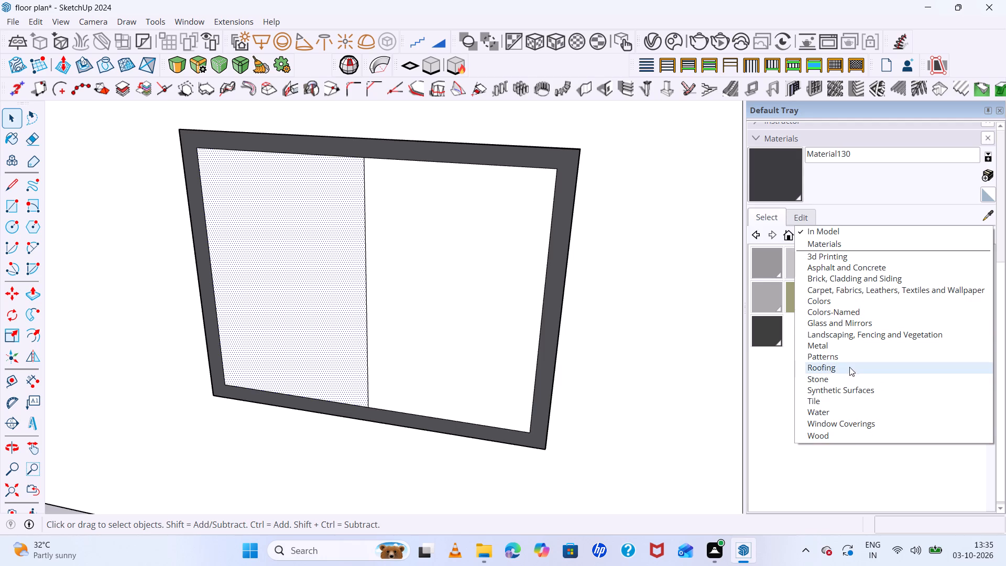
{"action": "double_click", "coordinate": [842, 325]}
{"action": "double_click", "coordinate": [880, 258]}
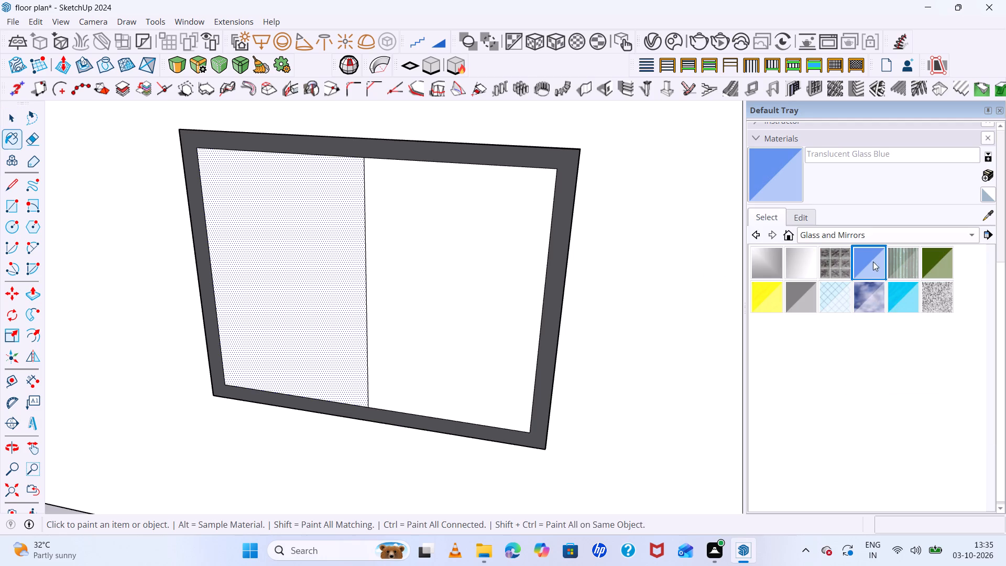
{"action": "left_click", "coordinate": [451, 279]}
{"action": "left_click", "coordinate": [333, 287]}
{"action": "scroll", "coordinate": [348, 312], "scroll_direction": "down", "scroll_amount": 10}
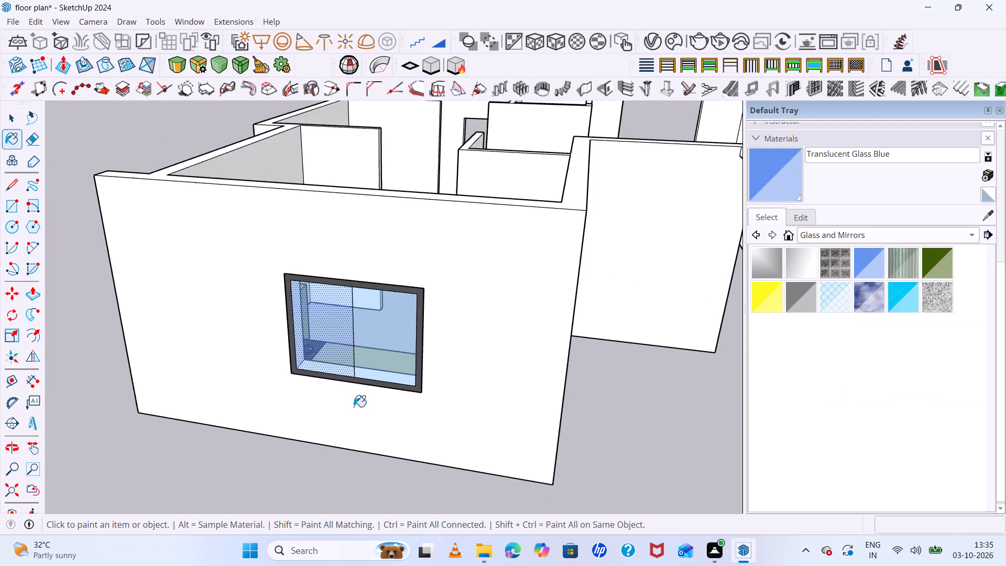
{"action": "middle_click_drag", "start_coordinate": [408, 420], "coordinate": [854, 529]}
{"action": "middle_click_drag", "start_coordinate": [440, 302], "coordinate": [742, 198]}
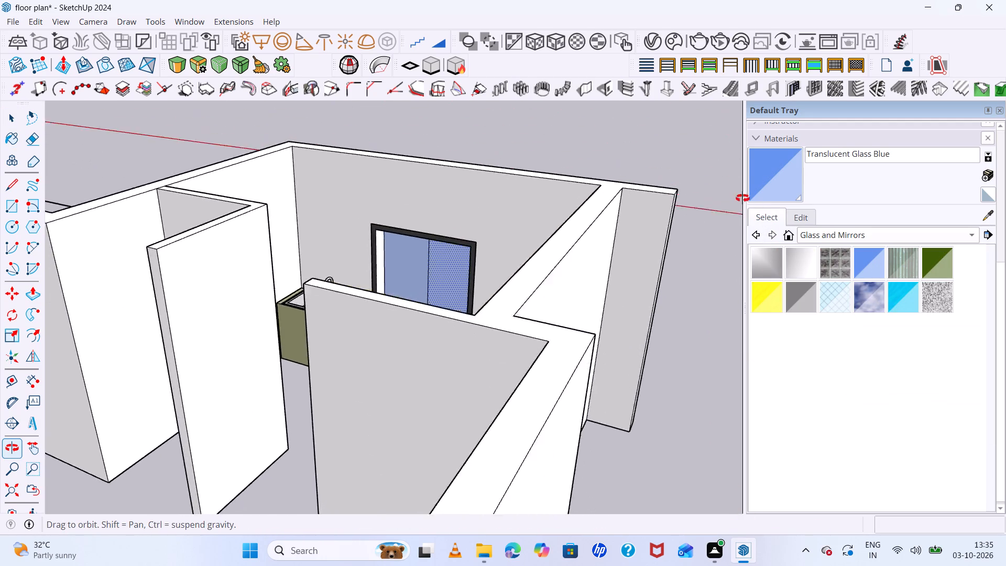
{"action": "middle_click_drag", "start_coordinate": [742, 198], "coordinate": [910, 451]}
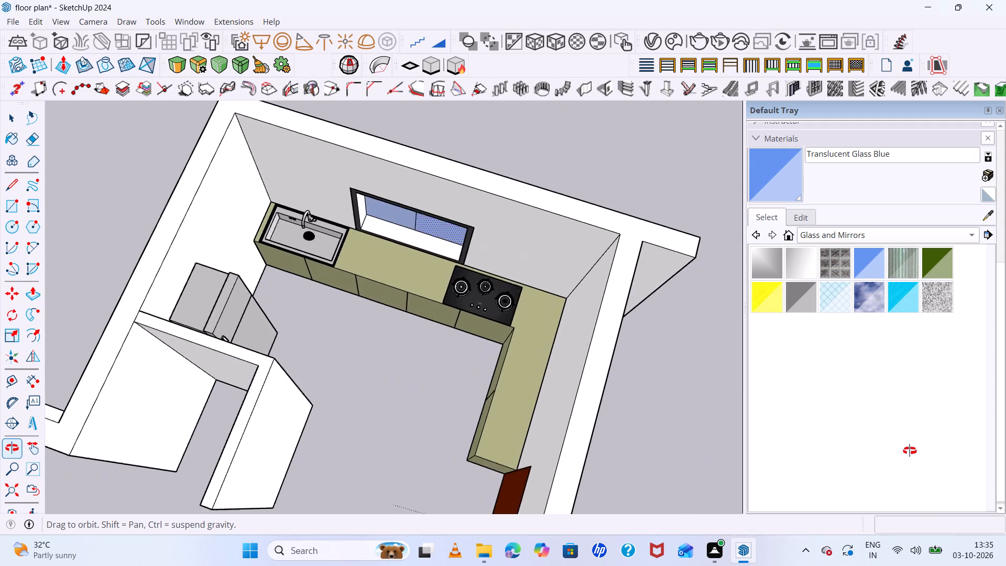
{"action": "middle_click_drag", "start_coordinate": [910, 451], "coordinate": [245, 187]}
{"action": "key", "text": "space"}
{"action": "left_click", "coordinate": [648, 429]}
Examine the glazed kitchen window from outside the house and from inside above the counter, sink and hob.
{"action": "middle_click_drag", "start_coordinate": [358, 418], "coordinate": [502, 498]}
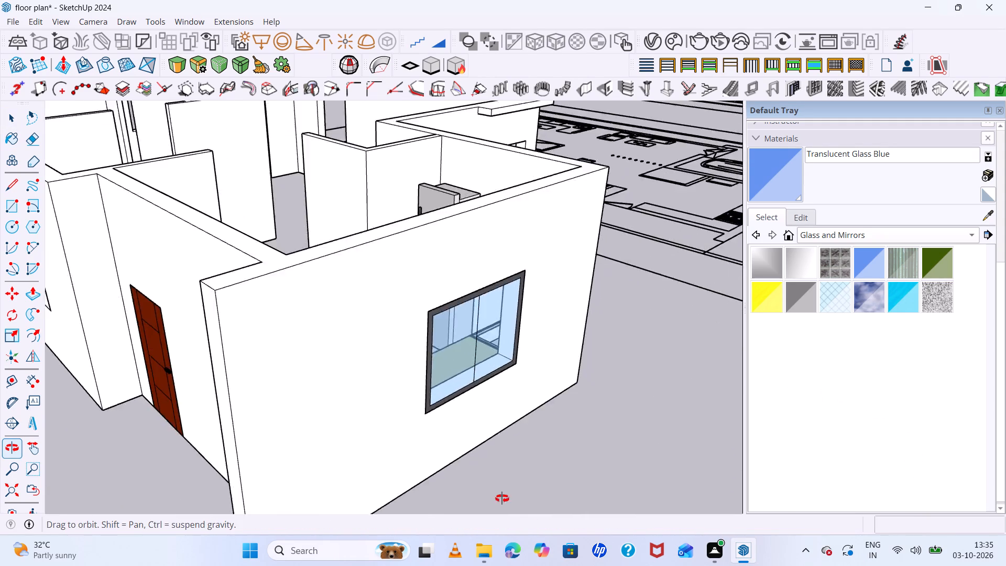
{"action": "middle_click_drag", "start_coordinate": [502, 498], "coordinate": [84, 351]}
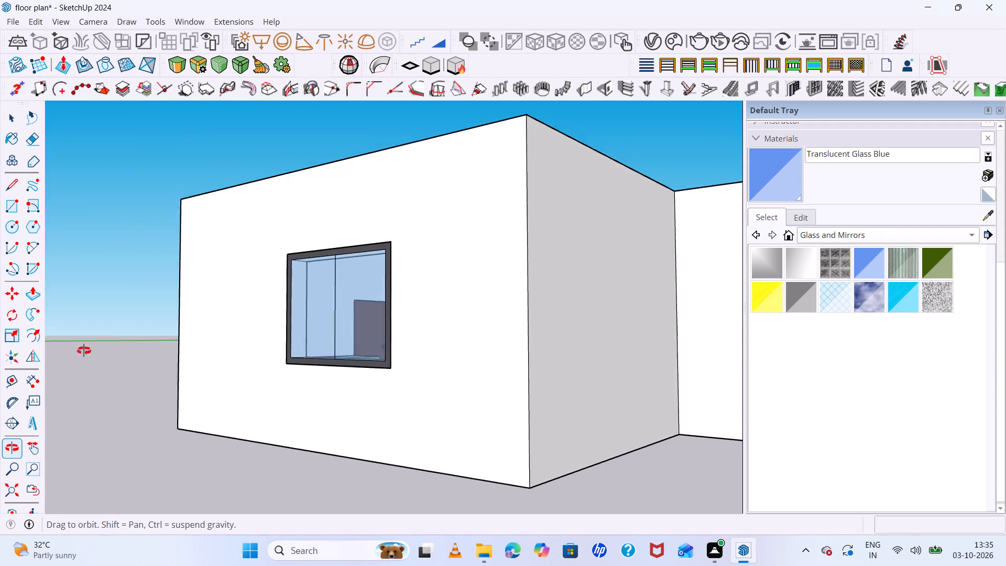
{"action": "middle_click_drag", "start_coordinate": [84, 351], "coordinate": [76, 356]}
{"action": "scroll", "coordinate": [428, 369], "scroll_direction": "down", "scroll_amount": 10}
{"action": "scroll", "coordinate": [268, 359], "scroll_direction": "down", "scroll_amount": 4}
{"action": "middle_click_drag", "start_coordinate": [310, 399], "coordinate": [654, 536]}
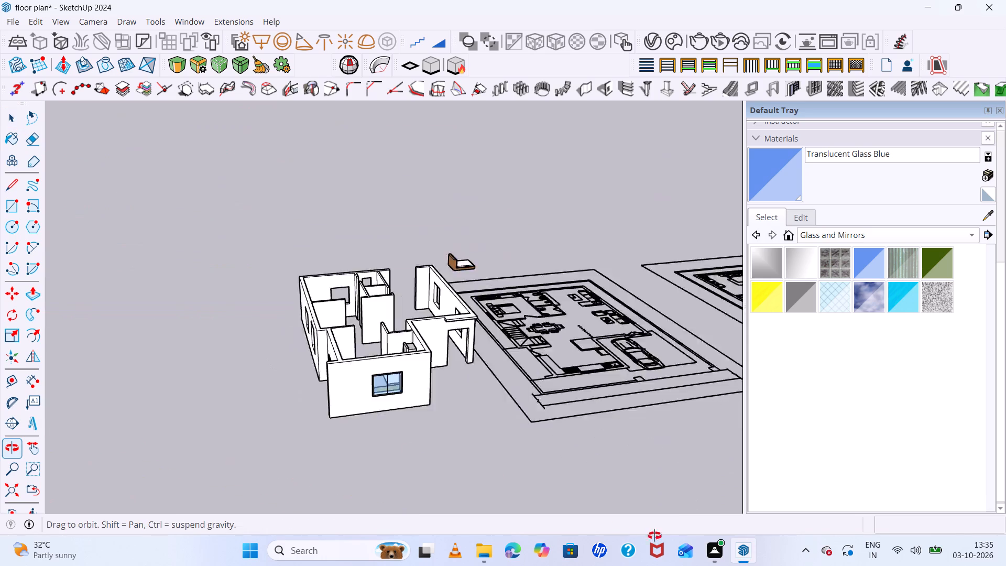
{"action": "middle_click_drag", "start_coordinate": [654, 536], "coordinate": [843, 565]}
{"action": "middle_click", "coordinate": [849, 564]}
{"action": "middle_click_drag", "start_coordinate": [434, 367], "coordinate": [592, 421]}
{"action": "middle_click", "coordinate": [594, 421]}
{"action": "scroll", "coordinate": [403, 310], "scroll_direction": "up", "scroll_amount": 5}
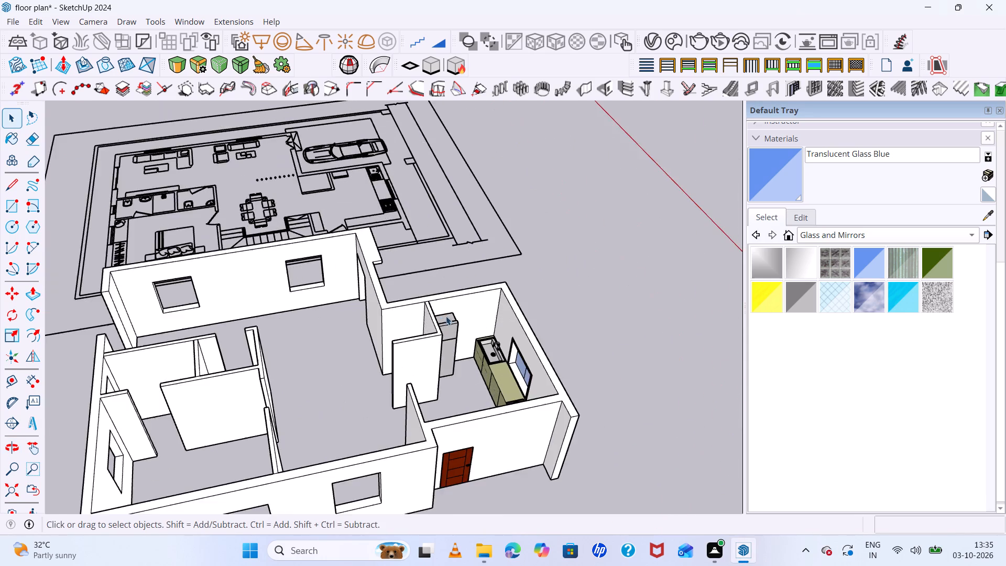
{"action": "scroll", "coordinate": [446, 316], "scroll_direction": "up", "scroll_amount": 7}
{"action": "middle_click_drag", "start_coordinate": [487, 400], "coordinate": [687, 296]}
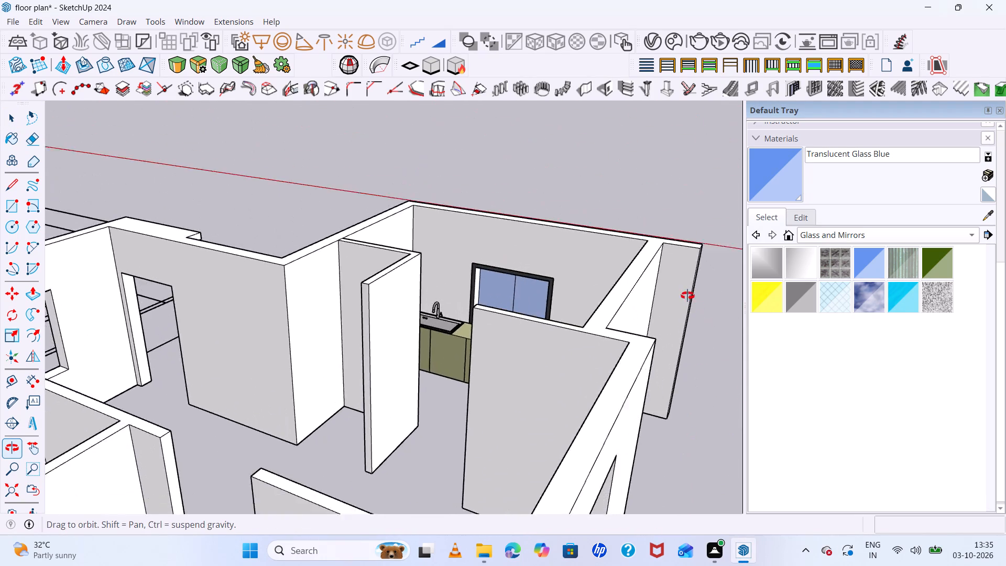
{"action": "middle_click_drag", "start_coordinate": [687, 296], "coordinate": [652, 267]}
{"action": "middle_click", "coordinate": [650, 267]}
{"action": "middle_click_drag", "start_coordinate": [562, 347], "coordinate": [585, 486]}
{"action": "middle_click", "coordinate": [585, 486]}
{"action": "scroll", "coordinate": [571, 273], "scroll_direction": "up", "scroll_amount": 6}
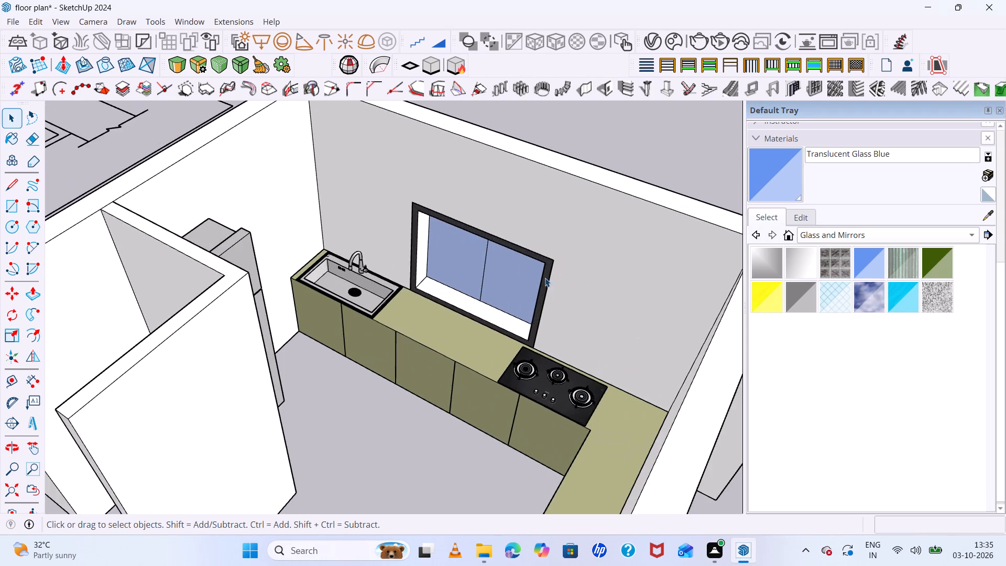
{"action": "scroll", "coordinate": [484, 299], "scroll_direction": "up", "scroll_amount": 1}
{"action": "middle_click_drag", "start_coordinate": [484, 298], "coordinate": [422, 330]}
{"action": "middle_click", "coordinate": [419, 335]}
{"action": "scroll", "coordinate": [415, 344], "scroll_direction": "down", "scroll_amount": 4}
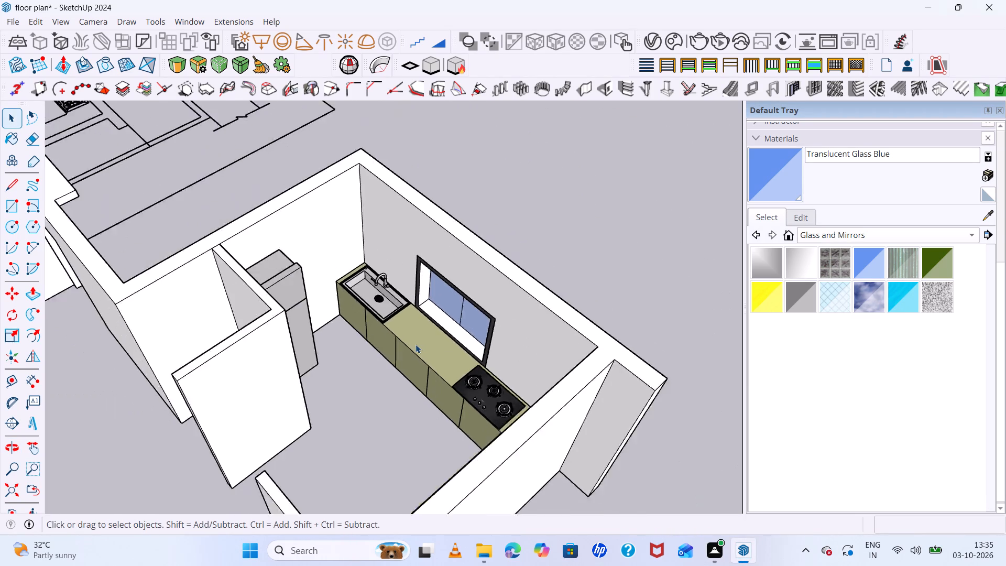
{"action": "scroll", "coordinate": [415, 344], "scroll_direction": "down", "scroll_amount": 6}
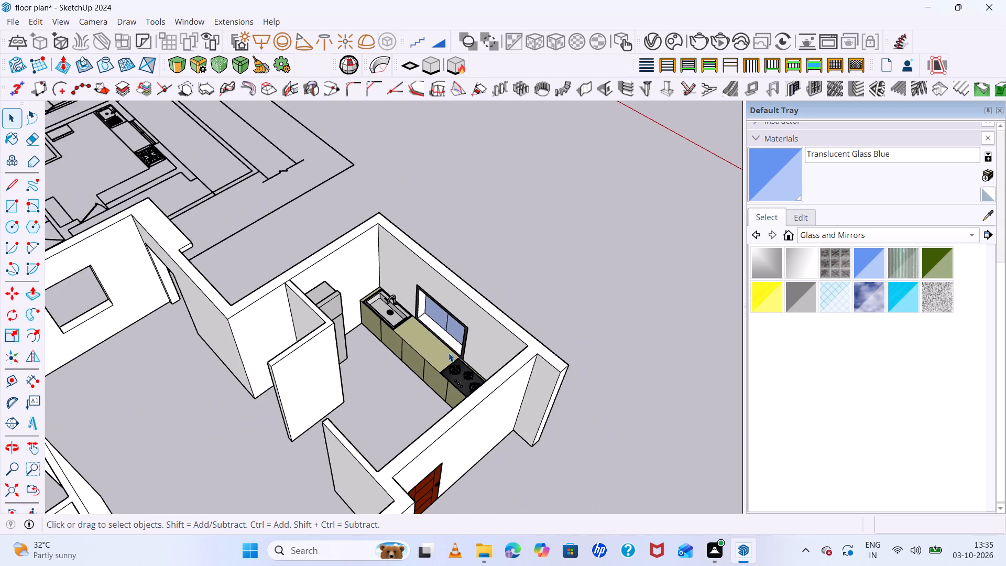
{"action": "middle_click_drag", "start_coordinate": [482, 362], "coordinate": [125, 288]}
{"action": "middle_click_drag", "start_coordinate": [125, 290], "coordinate": [436, 413]}
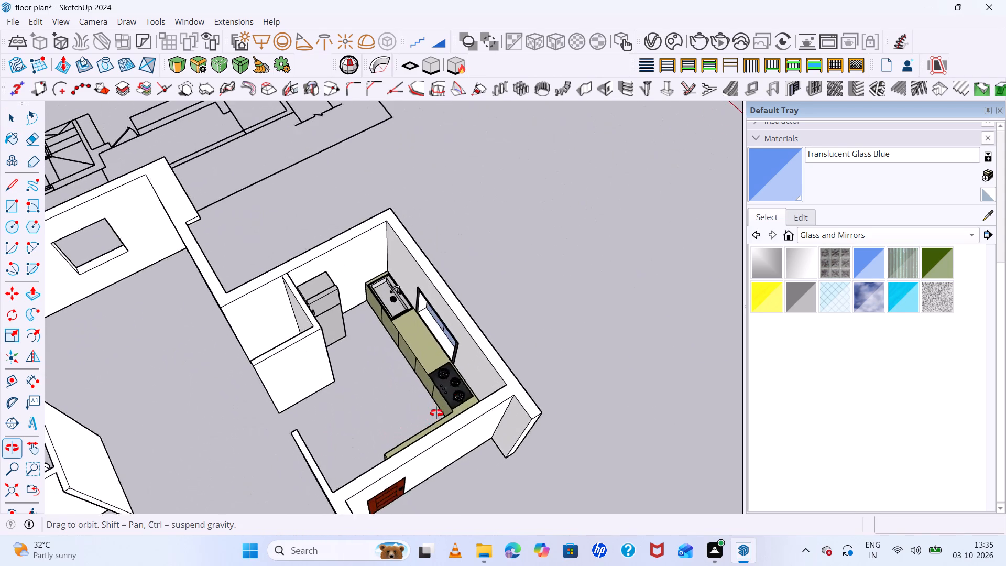
{"action": "middle_click_drag", "start_coordinate": [436, 413], "coordinate": [497, 351]}
{"action": "middle_click_drag", "start_coordinate": [499, 350], "coordinate": [531, 298]}
{"action": "middle_click", "coordinate": [531, 297]}
{"action": "scroll", "coordinate": [469, 351], "scroll_direction": "up", "scroll_amount": 6}
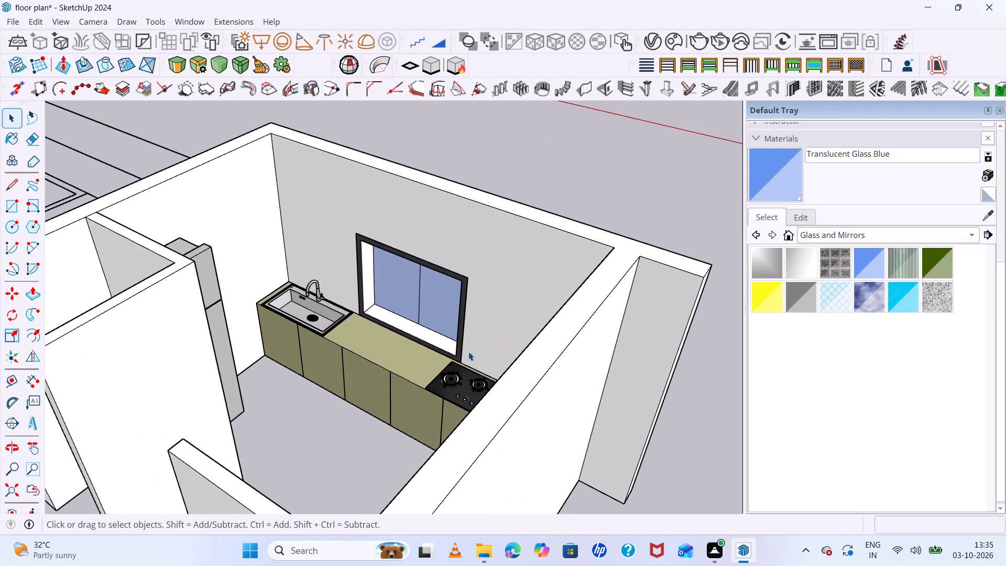
Examine the rest of the house around the kitchen, including the exterior door wall and the unglazed window openings.
{"action": "scroll", "coordinate": [468, 352], "scroll_direction": "down", "scroll_amount": 1}
{"action": "middle_click_drag", "start_coordinate": [482, 378], "coordinate": [259, 336]}
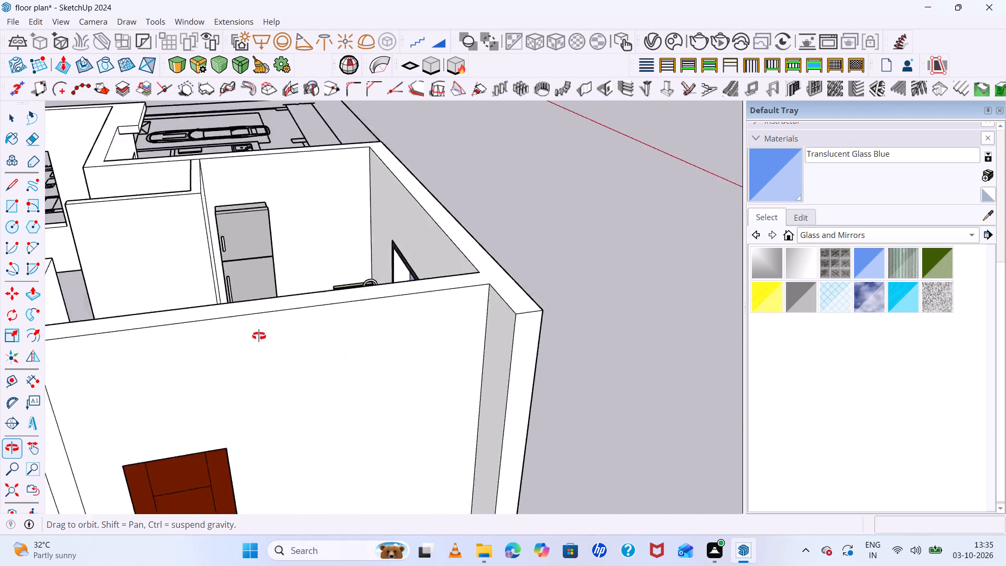
{"action": "middle_click_drag", "start_coordinate": [259, 336], "coordinate": [251, 340]}
{"action": "middle_click", "coordinate": [251, 340]}
{"action": "scroll", "coordinate": [431, 369], "scroll_direction": "down", "scroll_amount": 14}
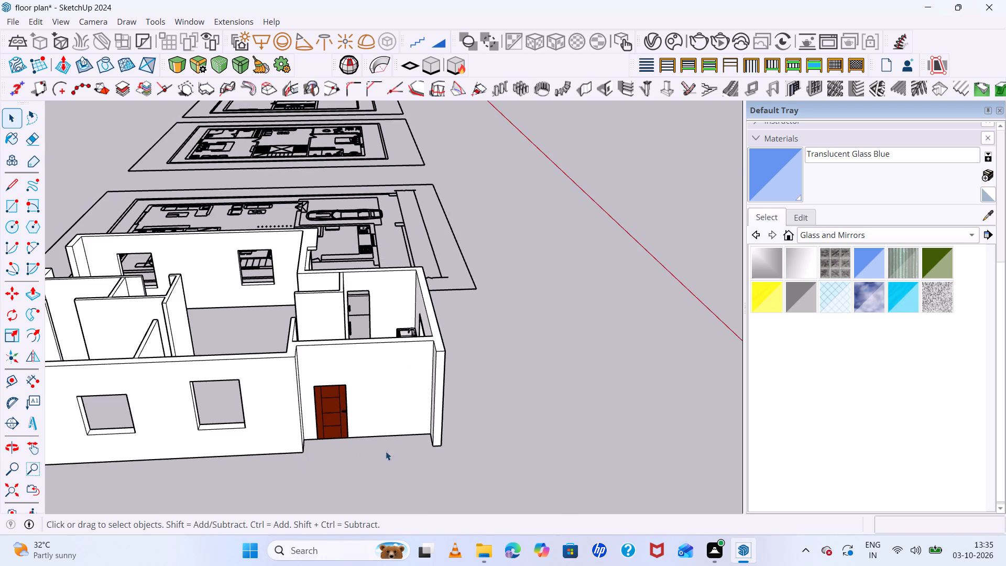
{"action": "middle_click_drag", "start_coordinate": [409, 454], "coordinate": [593, 451]}
{"action": "scroll", "coordinate": [557, 393], "scroll_direction": "down", "scroll_amount": 6}
{"action": "scroll", "coordinate": [397, 387], "scroll_direction": "down", "scroll_amount": 5}
{"action": "middle_click_drag", "start_coordinate": [441, 424], "coordinate": [620, 491]}
{"action": "scroll", "coordinate": [497, 371], "scroll_direction": "up", "scroll_amount": 7}
{"action": "scroll", "coordinate": [404, 371], "scroll_direction": "up", "scroll_amount": 5}
{"action": "middle_click_drag", "start_coordinate": [430, 420], "coordinate": [635, 470]}
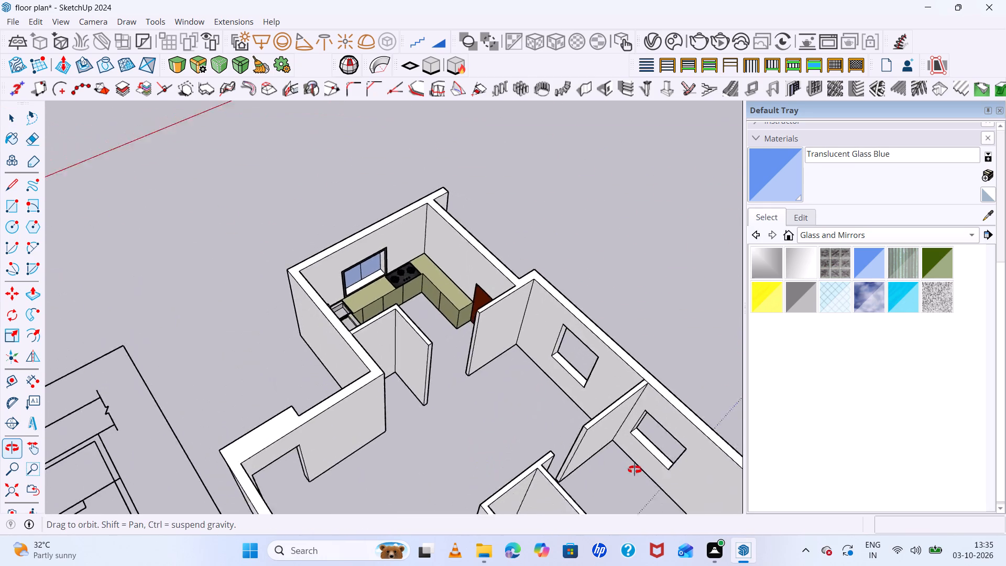
{"action": "middle_click_drag", "start_coordinate": [635, 470], "coordinate": [355, 426]}
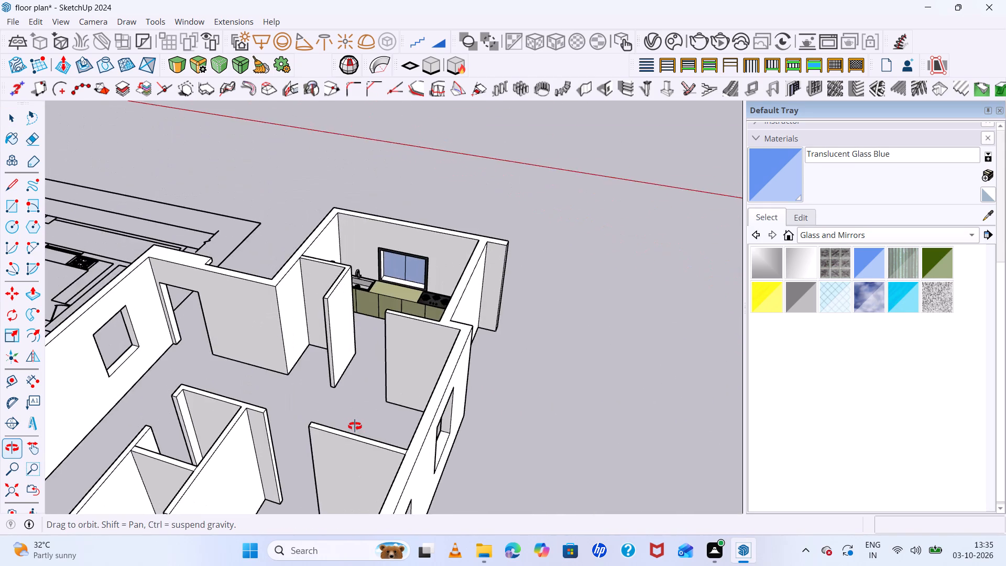
{"action": "middle_click_drag", "start_coordinate": [355, 426], "coordinate": [185, 338]}
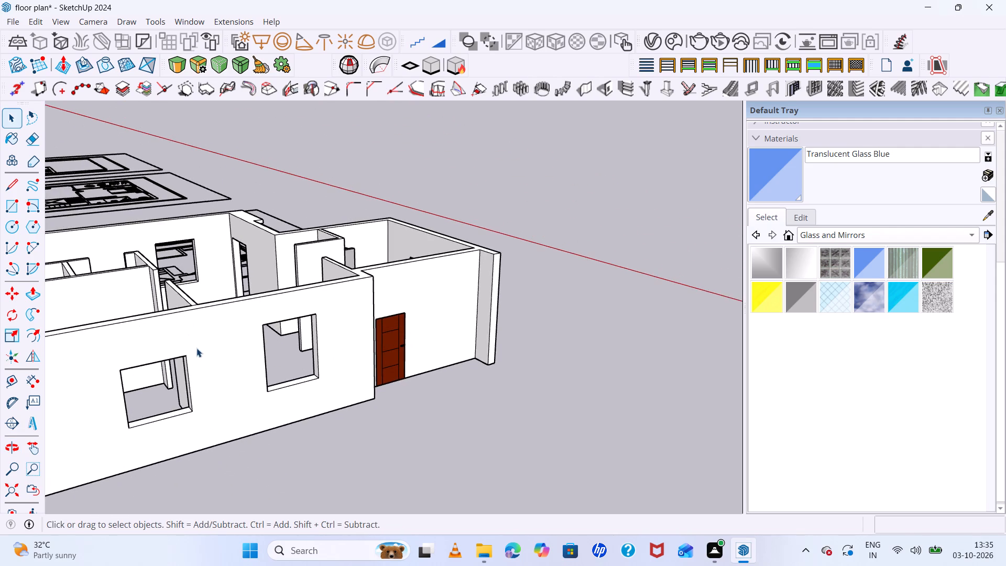
{"action": "scroll", "coordinate": [218, 382], "scroll_direction": "up", "scroll_amount": 6}
{"action": "scroll", "coordinate": [336, 391], "scroll_direction": "down", "scroll_amount": 6}
{"action": "middle_click_drag", "start_coordinate": [420, 411], "coordinate": [321, 459]}
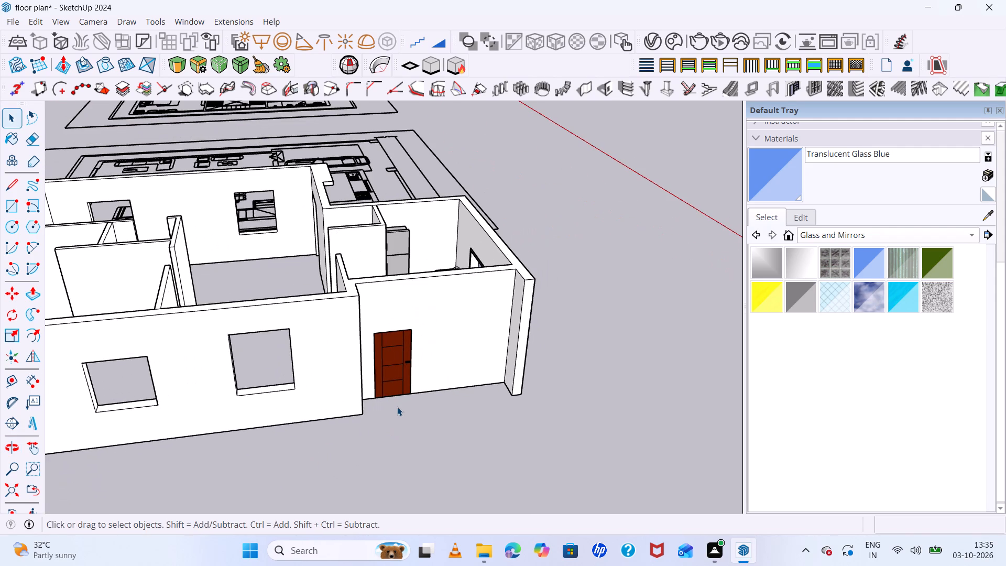
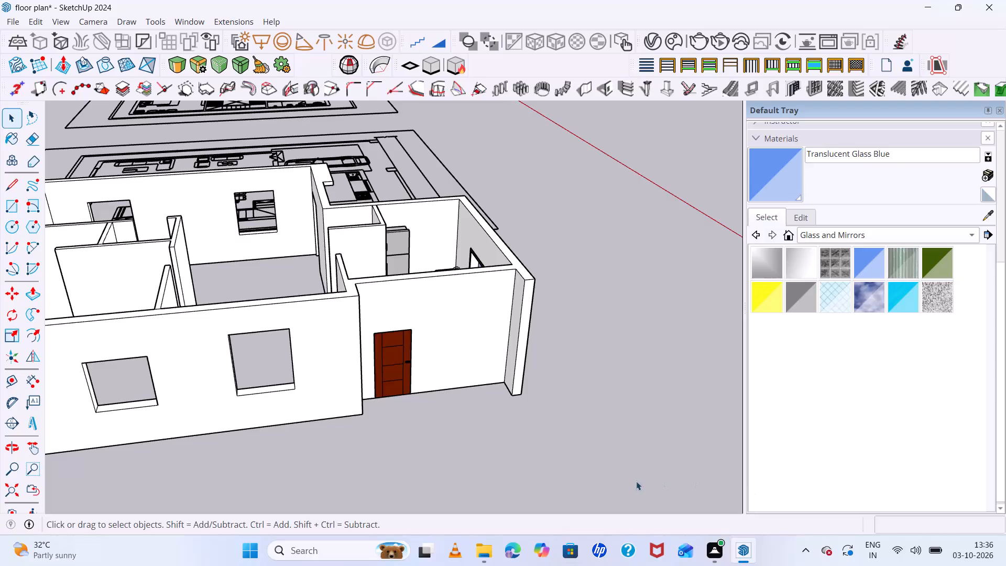
Examine the house wall model and its window openings from several sides, together with the ground-floor plan beside it.
{"action": "scroll", "coordinate": [378, 357], "scroll_direction": "down", "scroll_amount": 6}
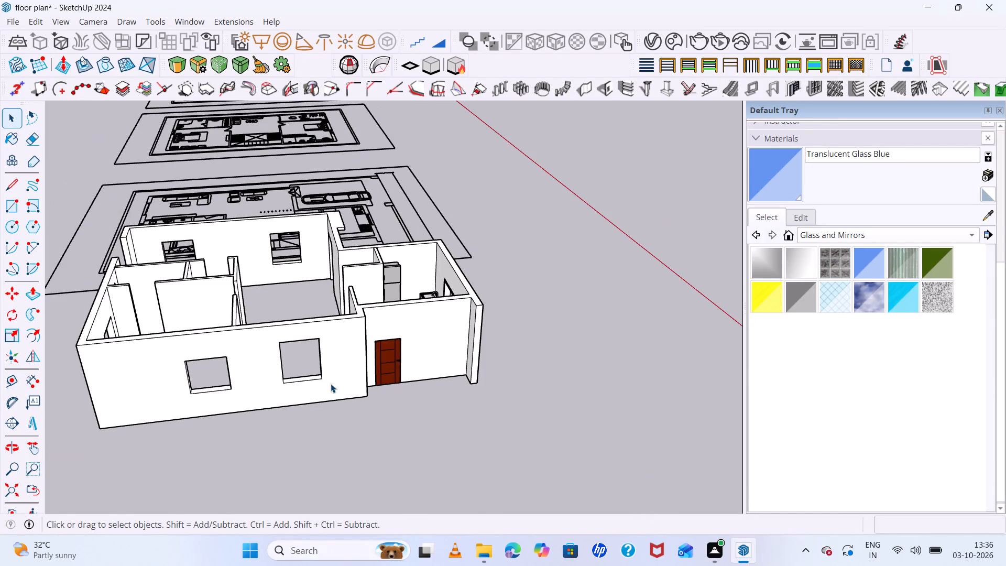
{"action": "middle_click_drag", "start_coordinate": [340, 396], "coordinate": [293, 283]}
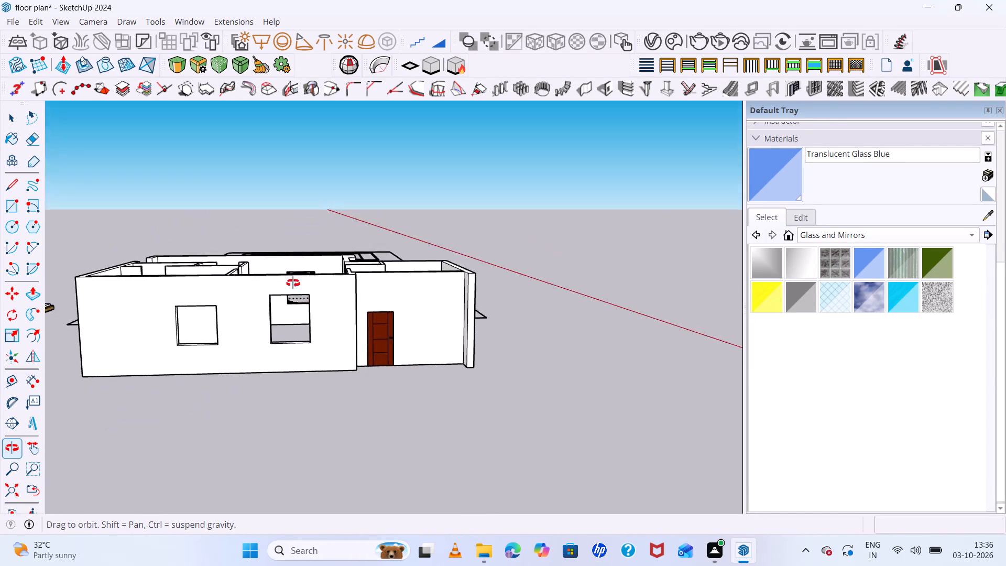
{"action": "middle_click_drag", "start_coordinate": [293, 283], "coordinate": [266, 226]}
{"action": "scroll", "coordinate": [506, 320], "scroll_direction": "down", "scroll_amount": 6}
{"action": "middle_click_drag", "start_coordinate": [499, 328], "coordinate": [608, 543]}
{"action": "scroll", "coordinate": [410, 293], "scroll_direction": "up", "scroll_amount": 4}
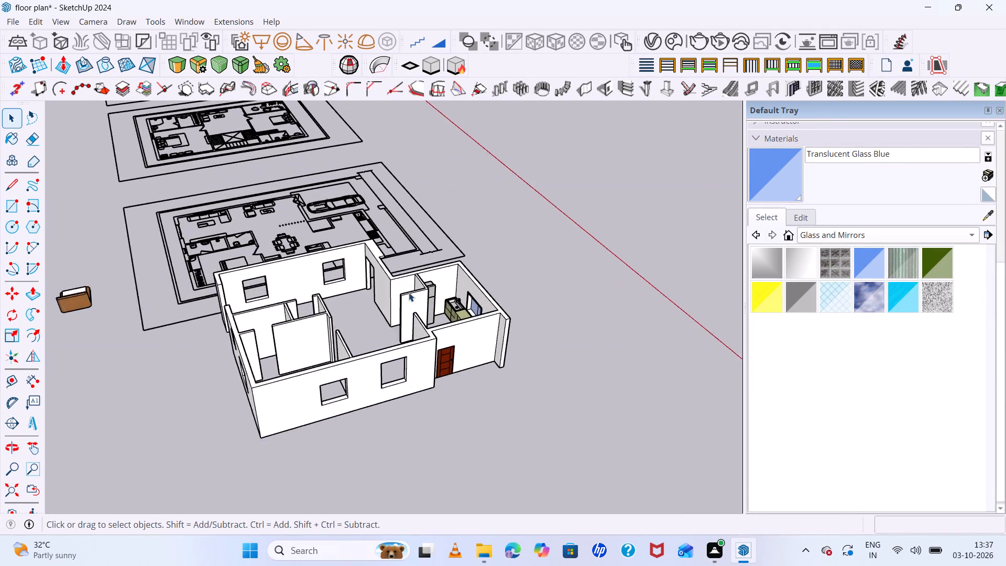
{"action": "scroll", "coordinate": [409, 292], "scroll_direction": "up", "scroll_amount": 8}
{"action": "middle_click_drag", "start_coordinate": [458, 389], "coordinate": [389, 269]}
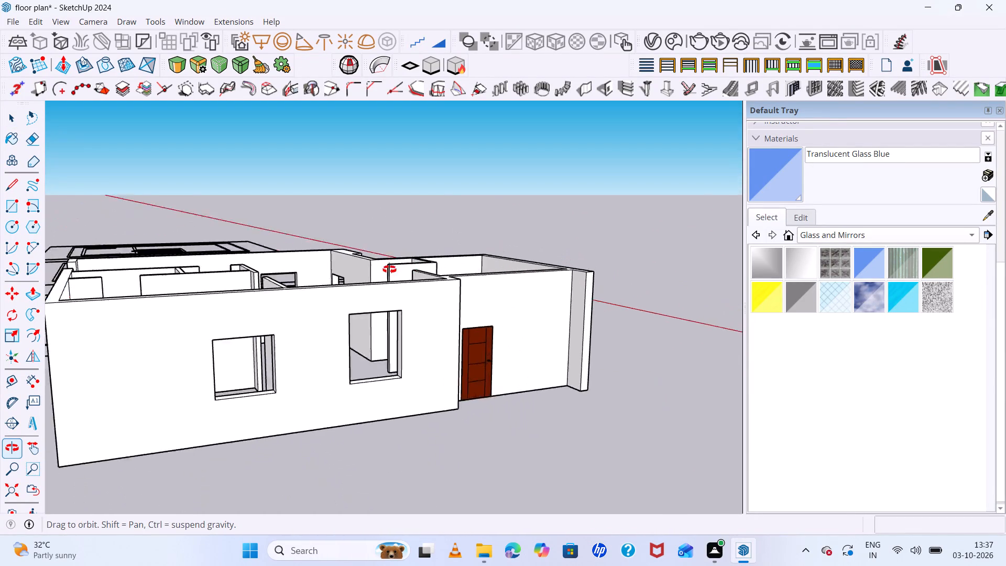
{"action": "middle_click_drag", "start_coordinate": [389, 269], "coordinate": [272, 275]}
{"action": "middle_click", "coordinate": [272, 275]}
{"action": "scroll", "coordinate": [375, 256], "scroll_direction": "down", "scroll_amount": 6}
{"action": "middle_click_drag", "start_coordinate": [453, 263], "coordinate": [332, 405]}
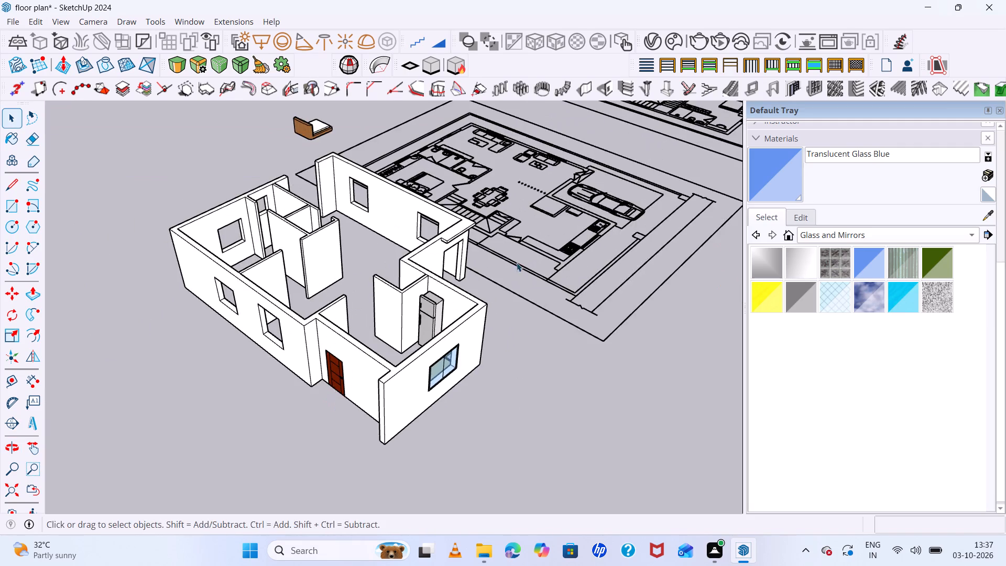
{"action": "middle_click_drag", "start_coordinate": [517, 263], "coordinate": [338, 317]}
{"action": "scroll", "coordinate": [419, 265], "scroll_direction": "down", "scroll_amount": 10}
{"action": "scroll", "coordinate": [534, 268], "scroll_direction": "up", "scroll_amount": 8}
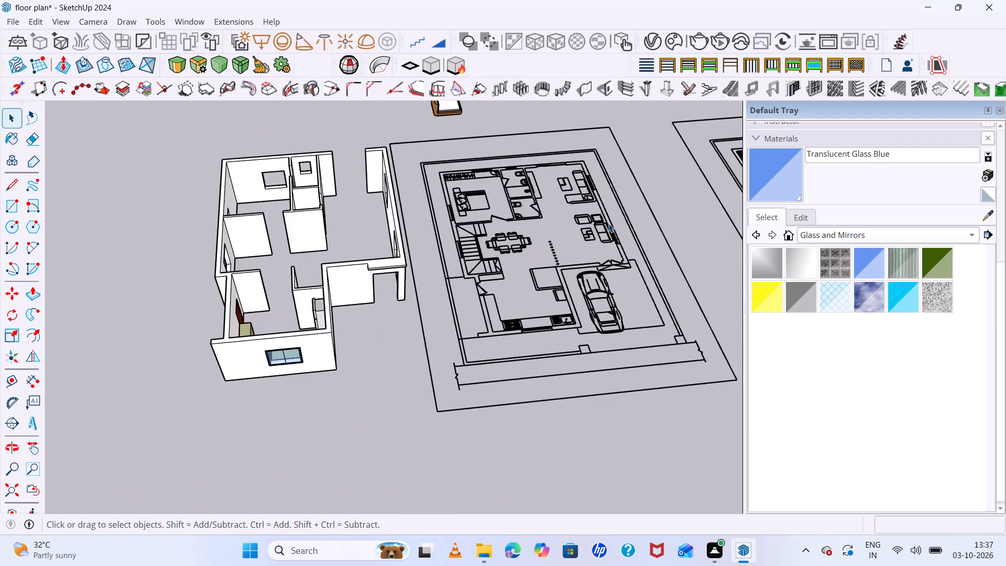
{"action": "scroll", "coordinate": [608, 223], "scroll_direction": "up", "scroll_amount": 7}
{"action": "middle_click_drag", "start_coordinate": [544, 301], "coordinate": [649, 341]}
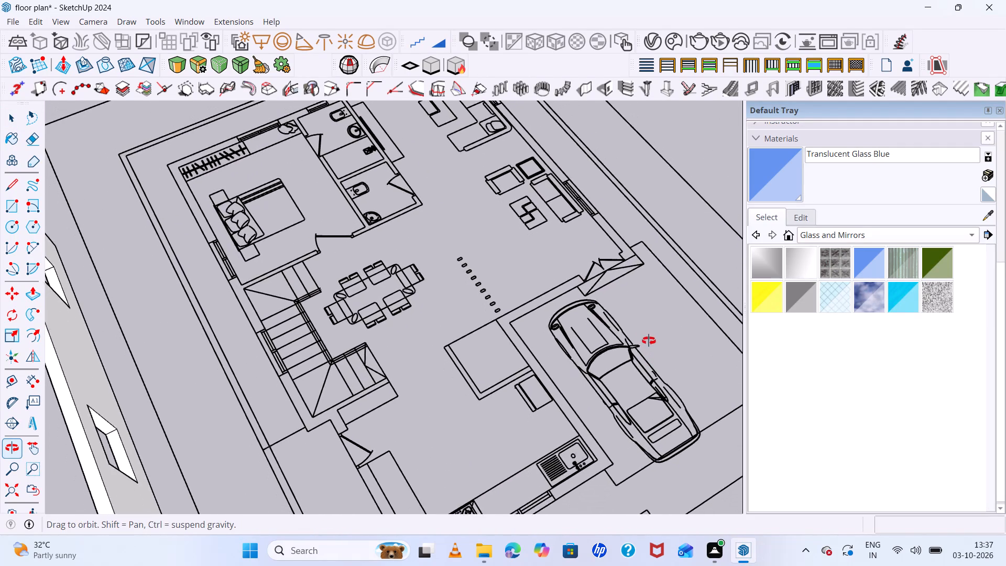
{"action": "middle_click_drag", "start_coordinate": [649, 341], "coordinate": [542, 272]}
{"action": "scroll", "coordinate": [546, 270], "scroll_direction": "up", "scroll_amount": 1}
{"action": "scroll", "coordinate": [548, 269], "scroll_direction": "down", "scroll_amount": 7}
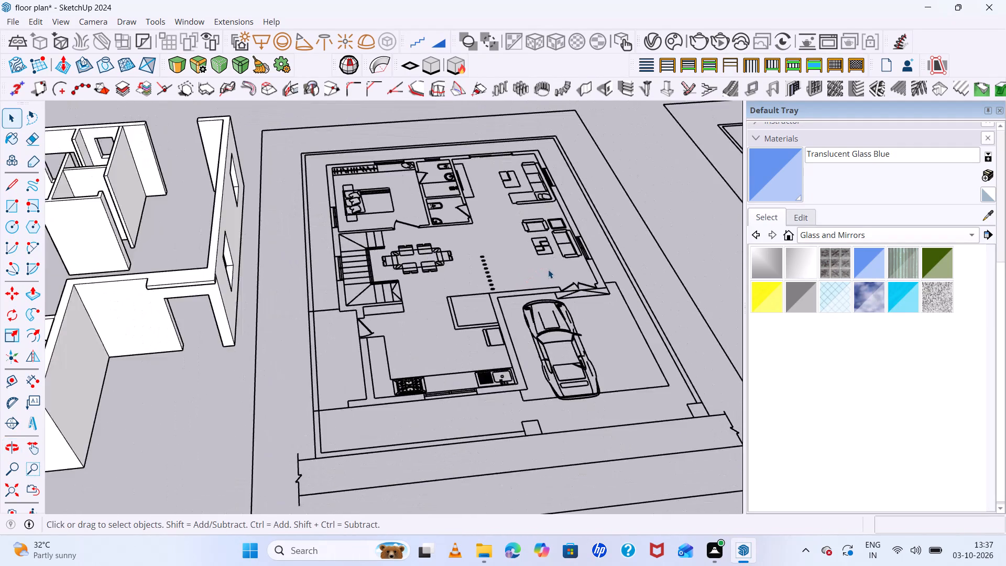
{"action": "scroll", "coordinate": [548, 269], "scroll_direction": "down", "scroll_amount": 3}
{"action": "middle_click_drag", "start_coordinate": [398, 320], "coordinate": [561, 346]}
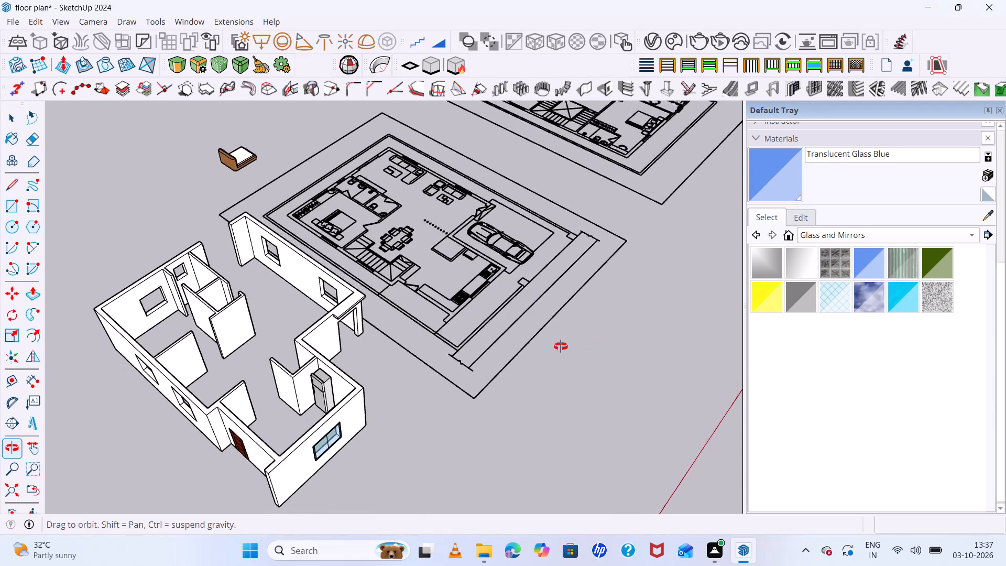
{"action": "middle_click_drag", "start_coordinate": [561, 346], "coordinate": [90, 321]}
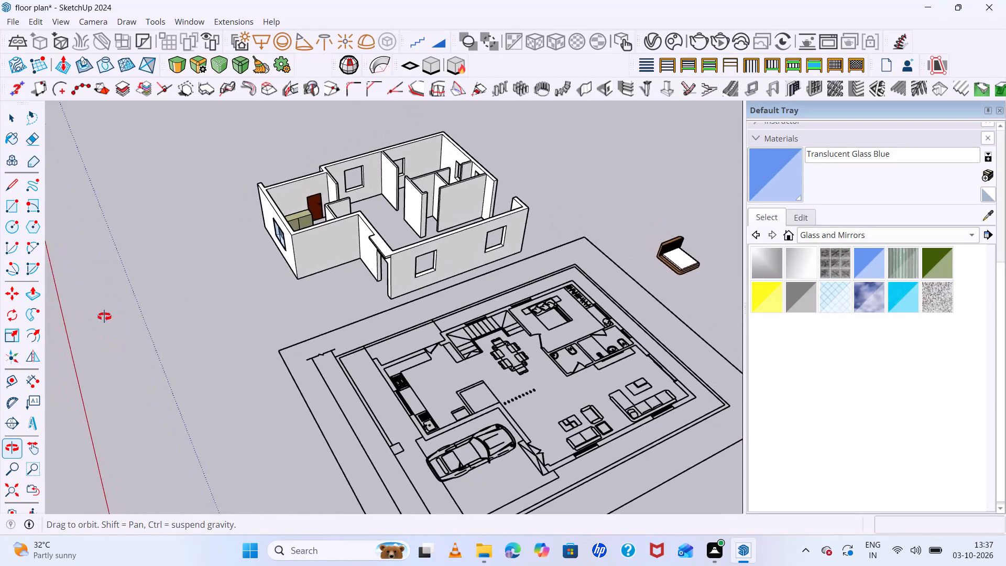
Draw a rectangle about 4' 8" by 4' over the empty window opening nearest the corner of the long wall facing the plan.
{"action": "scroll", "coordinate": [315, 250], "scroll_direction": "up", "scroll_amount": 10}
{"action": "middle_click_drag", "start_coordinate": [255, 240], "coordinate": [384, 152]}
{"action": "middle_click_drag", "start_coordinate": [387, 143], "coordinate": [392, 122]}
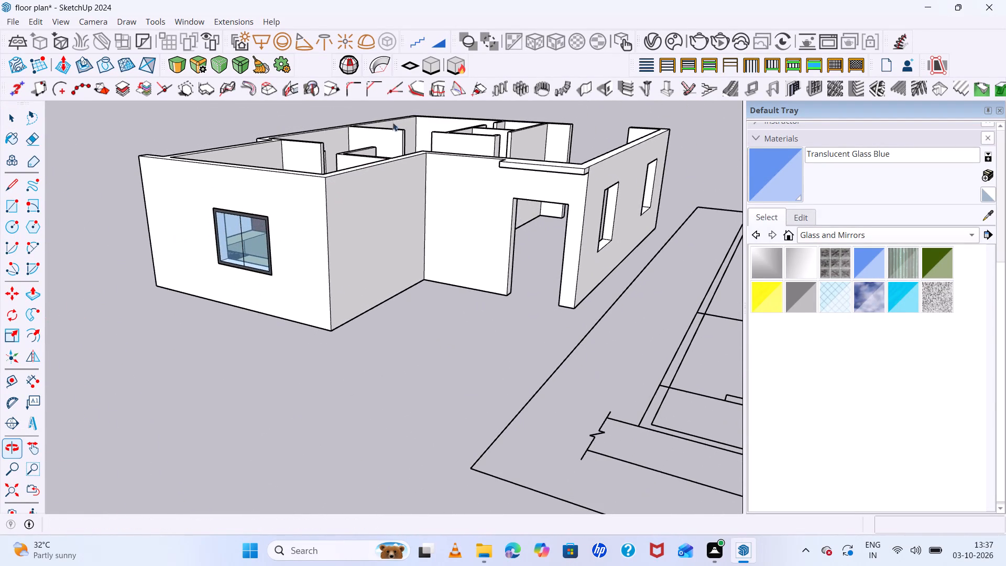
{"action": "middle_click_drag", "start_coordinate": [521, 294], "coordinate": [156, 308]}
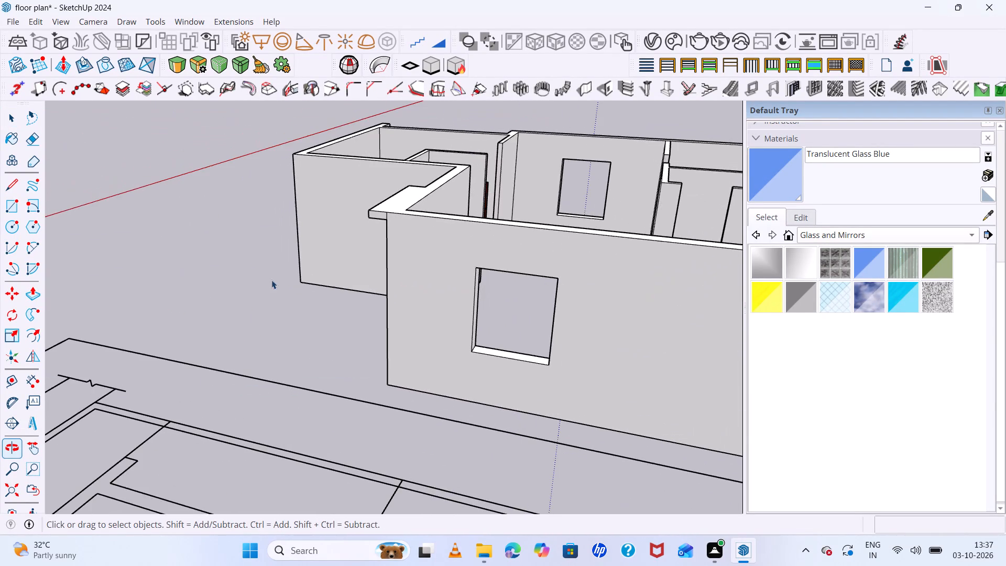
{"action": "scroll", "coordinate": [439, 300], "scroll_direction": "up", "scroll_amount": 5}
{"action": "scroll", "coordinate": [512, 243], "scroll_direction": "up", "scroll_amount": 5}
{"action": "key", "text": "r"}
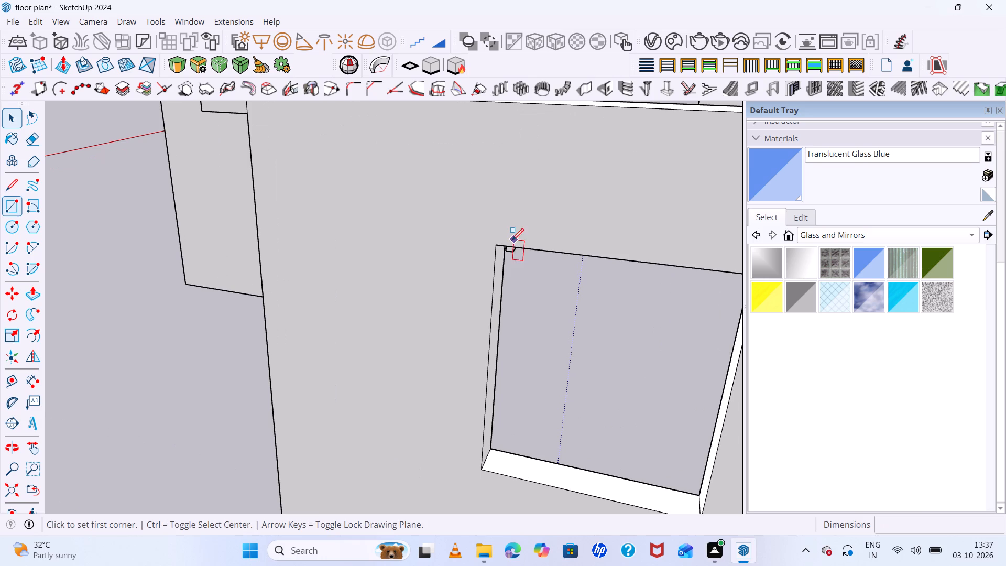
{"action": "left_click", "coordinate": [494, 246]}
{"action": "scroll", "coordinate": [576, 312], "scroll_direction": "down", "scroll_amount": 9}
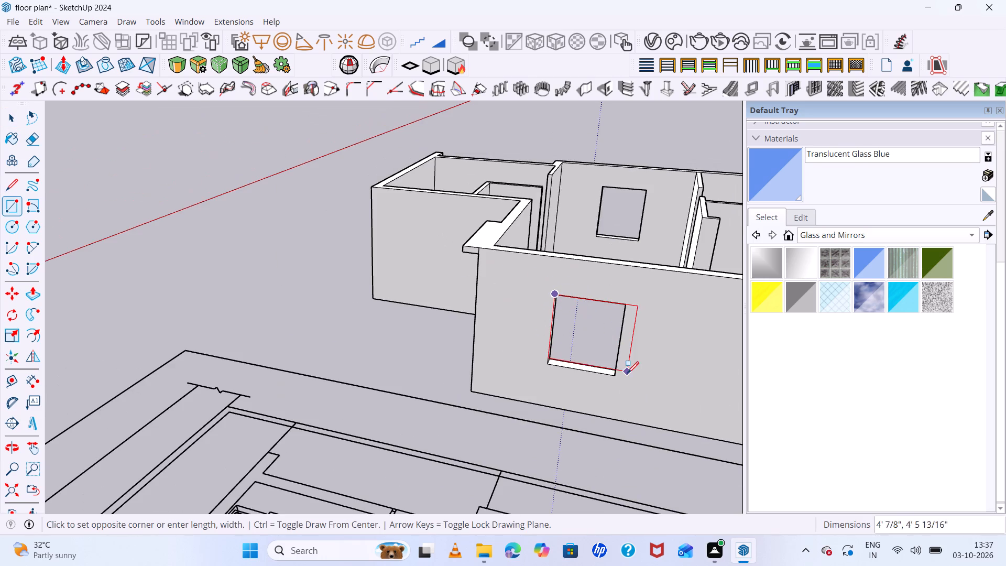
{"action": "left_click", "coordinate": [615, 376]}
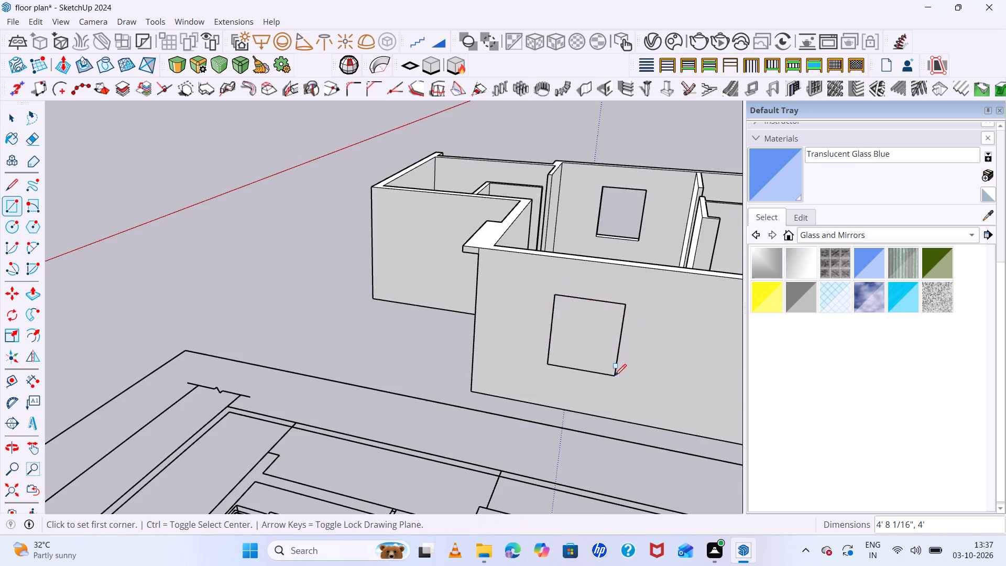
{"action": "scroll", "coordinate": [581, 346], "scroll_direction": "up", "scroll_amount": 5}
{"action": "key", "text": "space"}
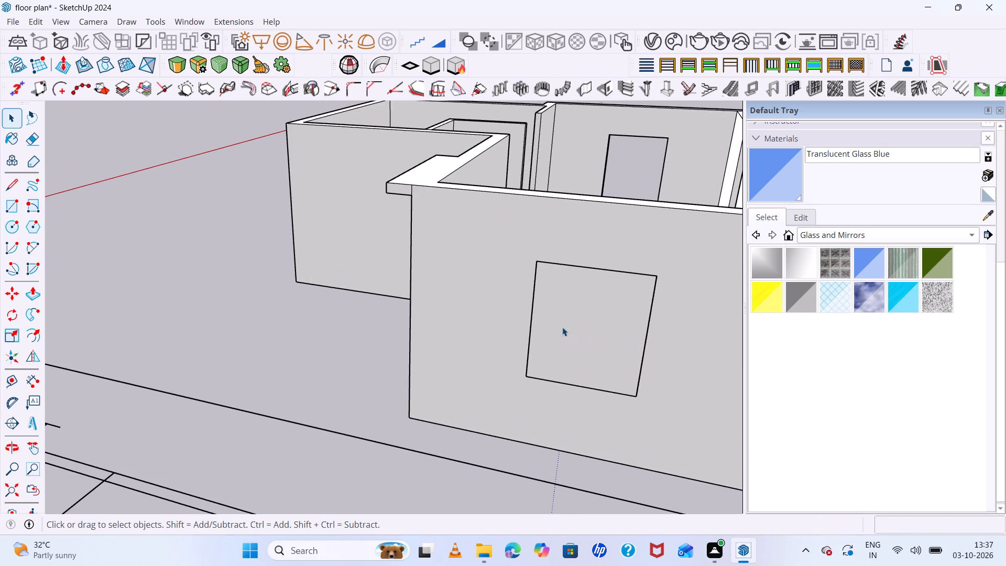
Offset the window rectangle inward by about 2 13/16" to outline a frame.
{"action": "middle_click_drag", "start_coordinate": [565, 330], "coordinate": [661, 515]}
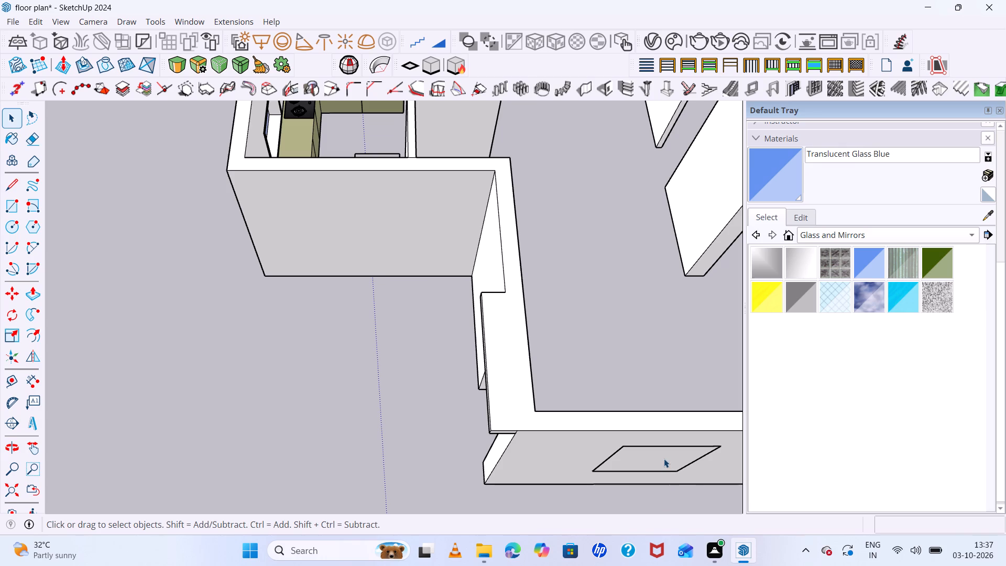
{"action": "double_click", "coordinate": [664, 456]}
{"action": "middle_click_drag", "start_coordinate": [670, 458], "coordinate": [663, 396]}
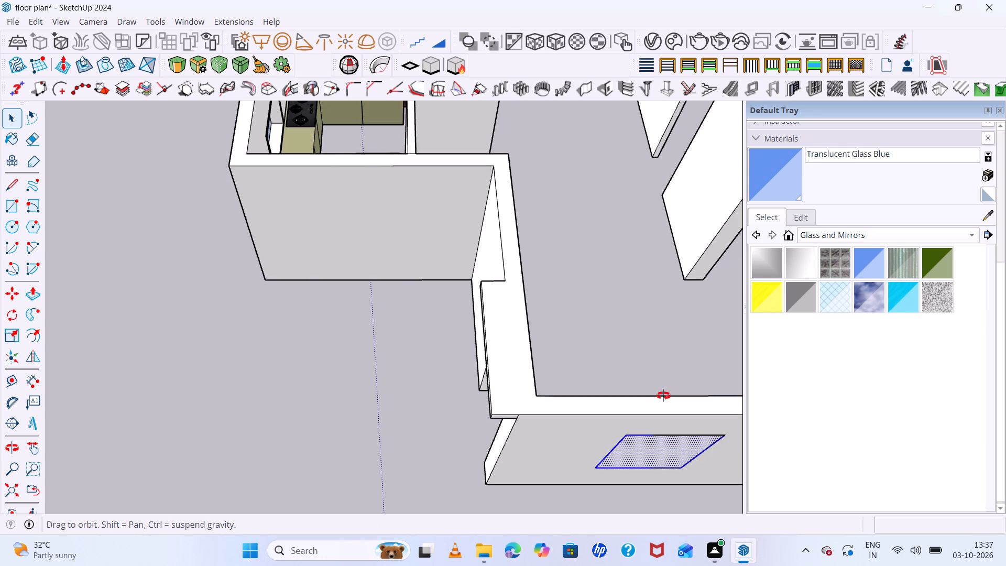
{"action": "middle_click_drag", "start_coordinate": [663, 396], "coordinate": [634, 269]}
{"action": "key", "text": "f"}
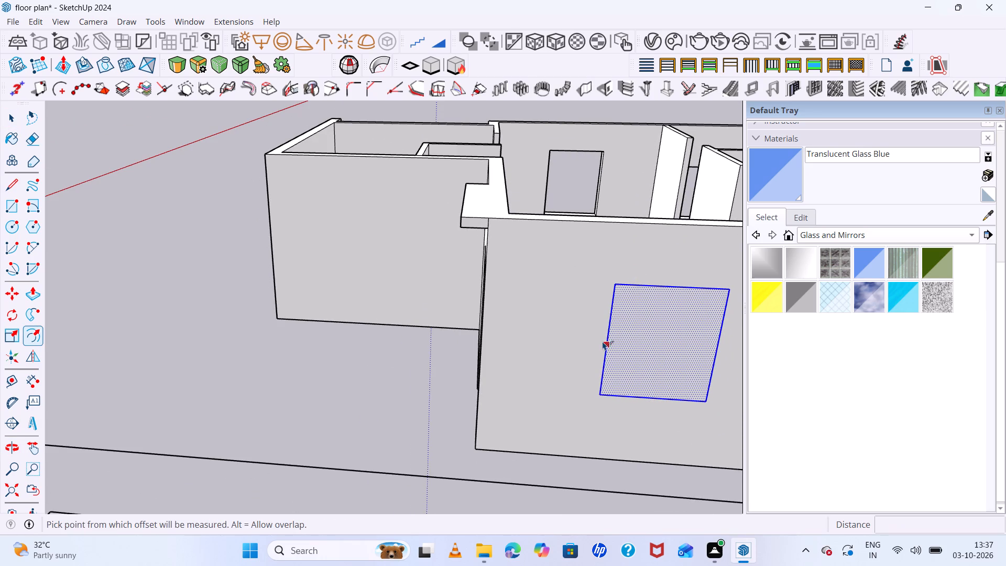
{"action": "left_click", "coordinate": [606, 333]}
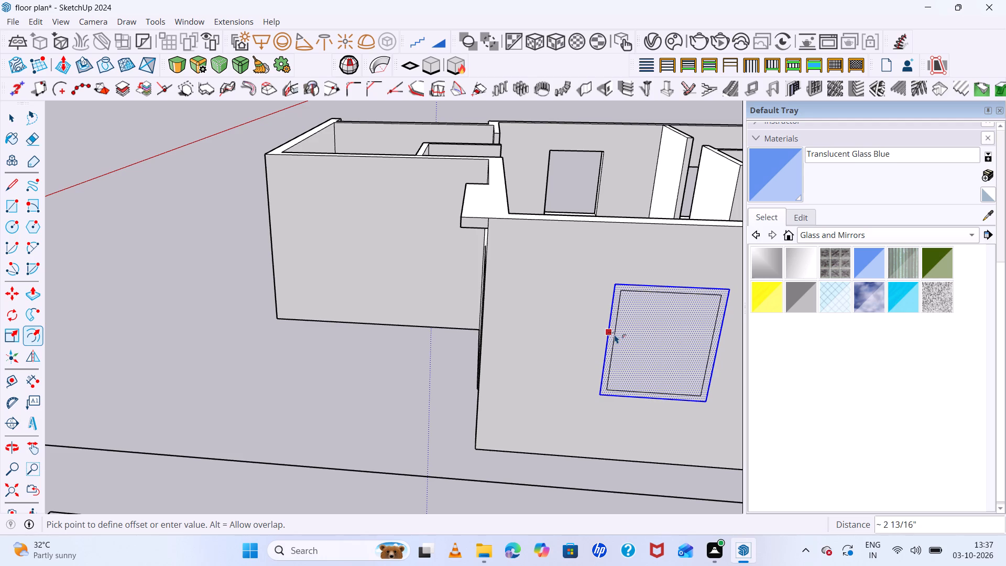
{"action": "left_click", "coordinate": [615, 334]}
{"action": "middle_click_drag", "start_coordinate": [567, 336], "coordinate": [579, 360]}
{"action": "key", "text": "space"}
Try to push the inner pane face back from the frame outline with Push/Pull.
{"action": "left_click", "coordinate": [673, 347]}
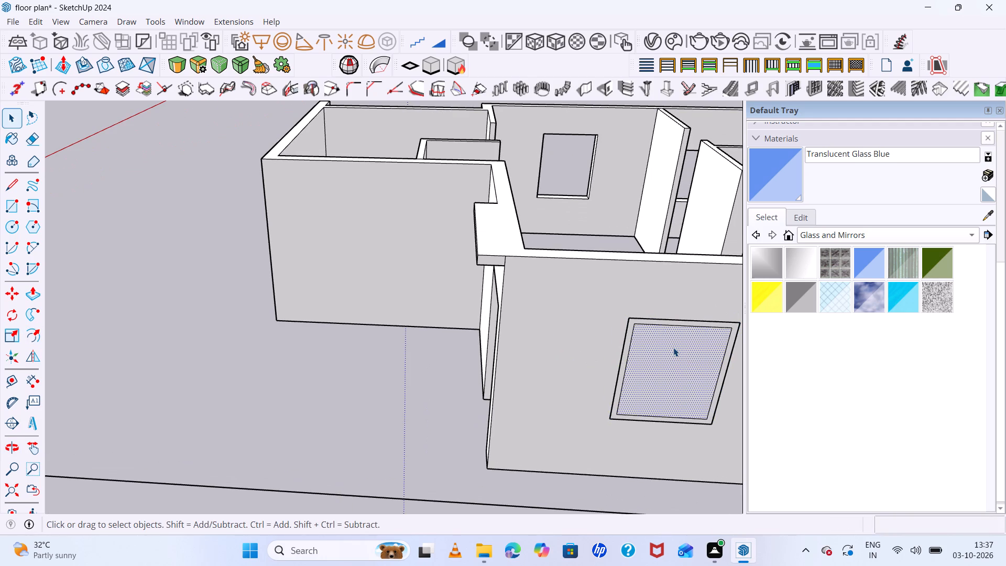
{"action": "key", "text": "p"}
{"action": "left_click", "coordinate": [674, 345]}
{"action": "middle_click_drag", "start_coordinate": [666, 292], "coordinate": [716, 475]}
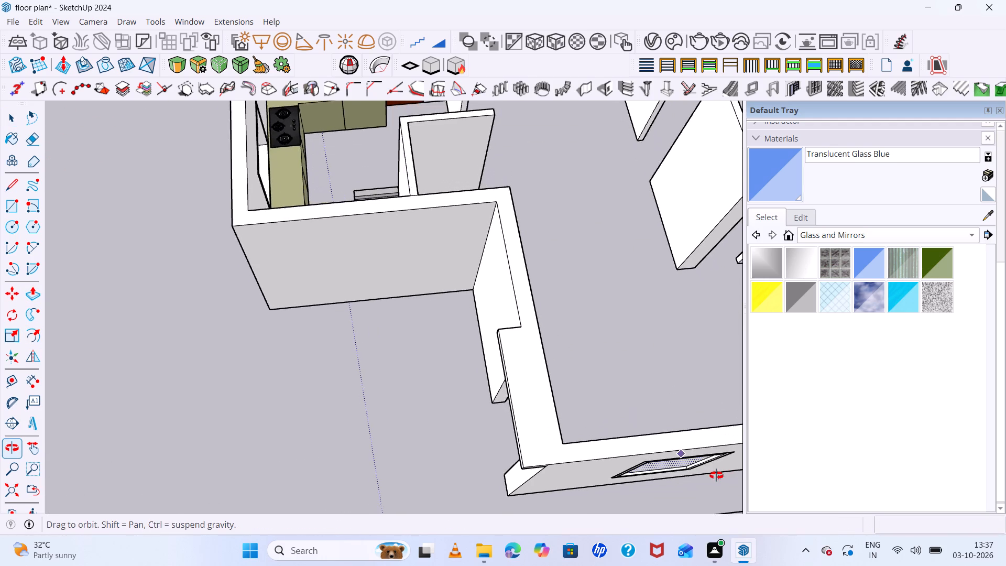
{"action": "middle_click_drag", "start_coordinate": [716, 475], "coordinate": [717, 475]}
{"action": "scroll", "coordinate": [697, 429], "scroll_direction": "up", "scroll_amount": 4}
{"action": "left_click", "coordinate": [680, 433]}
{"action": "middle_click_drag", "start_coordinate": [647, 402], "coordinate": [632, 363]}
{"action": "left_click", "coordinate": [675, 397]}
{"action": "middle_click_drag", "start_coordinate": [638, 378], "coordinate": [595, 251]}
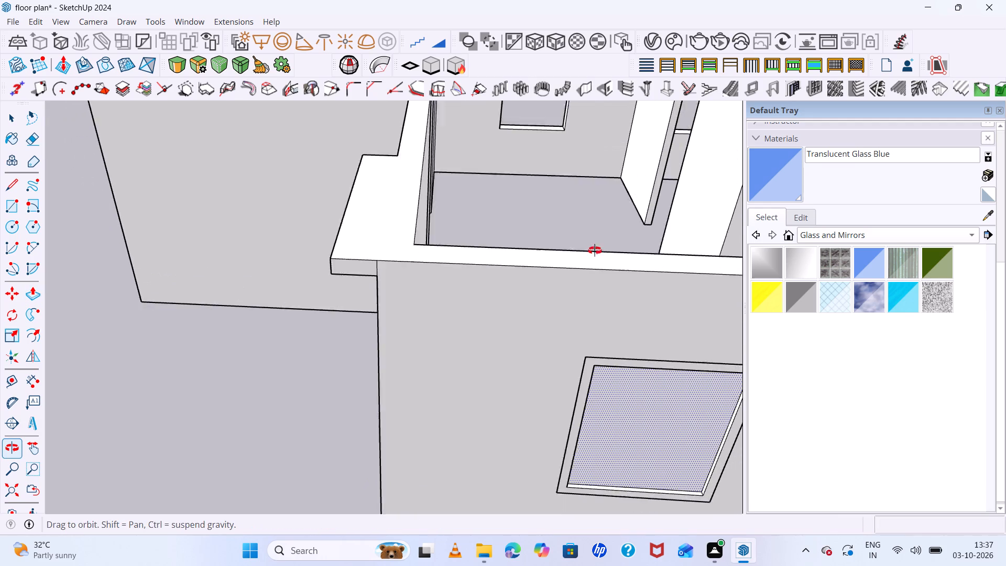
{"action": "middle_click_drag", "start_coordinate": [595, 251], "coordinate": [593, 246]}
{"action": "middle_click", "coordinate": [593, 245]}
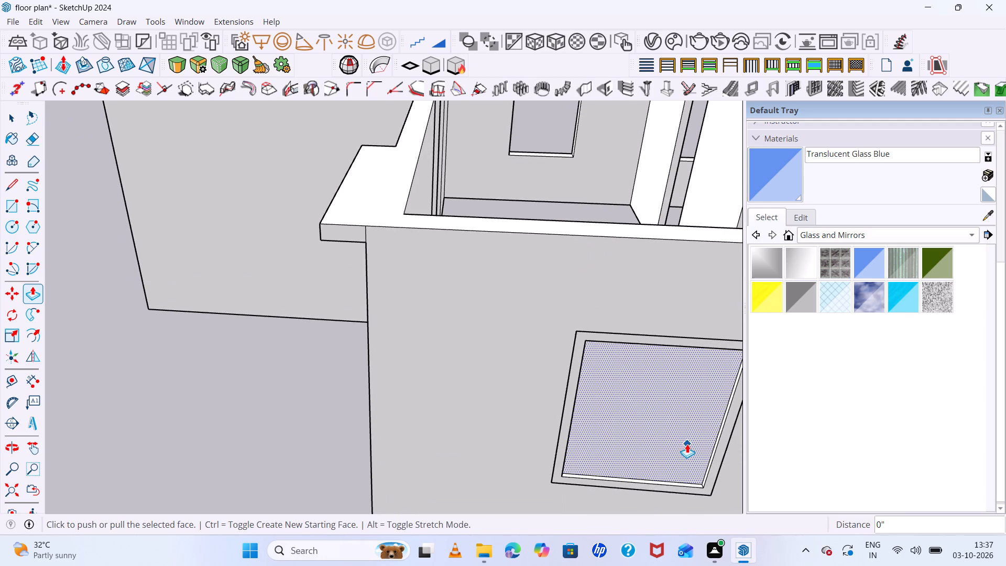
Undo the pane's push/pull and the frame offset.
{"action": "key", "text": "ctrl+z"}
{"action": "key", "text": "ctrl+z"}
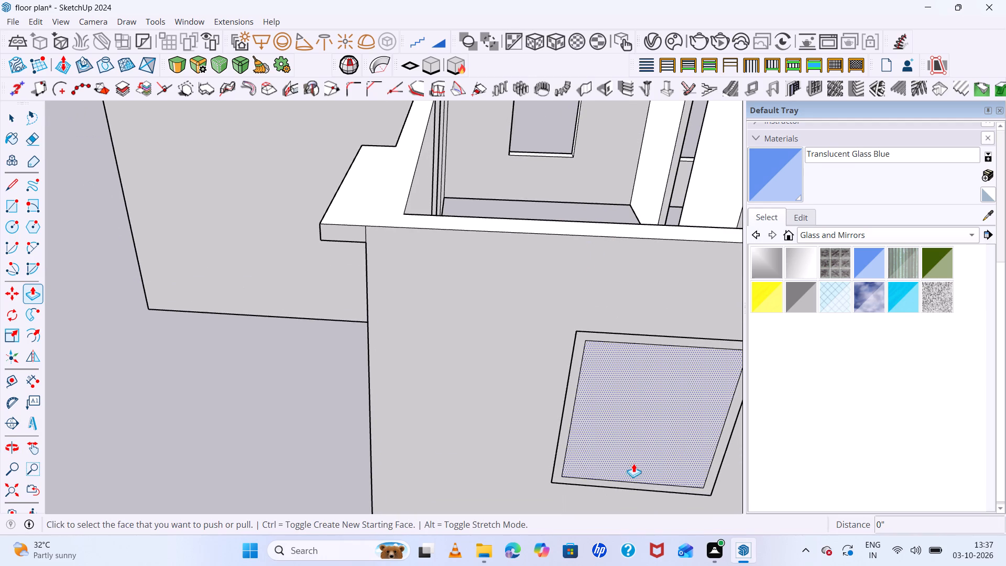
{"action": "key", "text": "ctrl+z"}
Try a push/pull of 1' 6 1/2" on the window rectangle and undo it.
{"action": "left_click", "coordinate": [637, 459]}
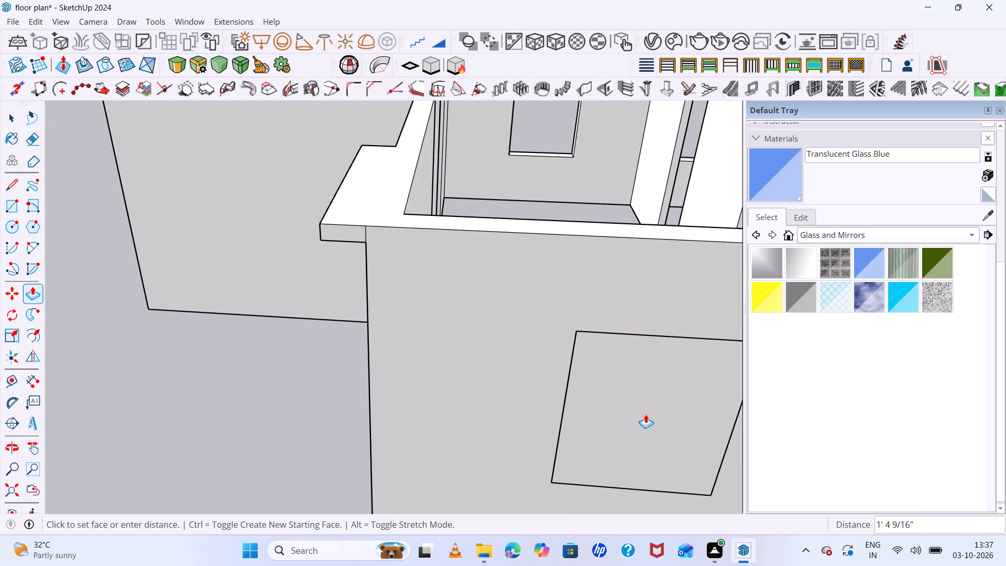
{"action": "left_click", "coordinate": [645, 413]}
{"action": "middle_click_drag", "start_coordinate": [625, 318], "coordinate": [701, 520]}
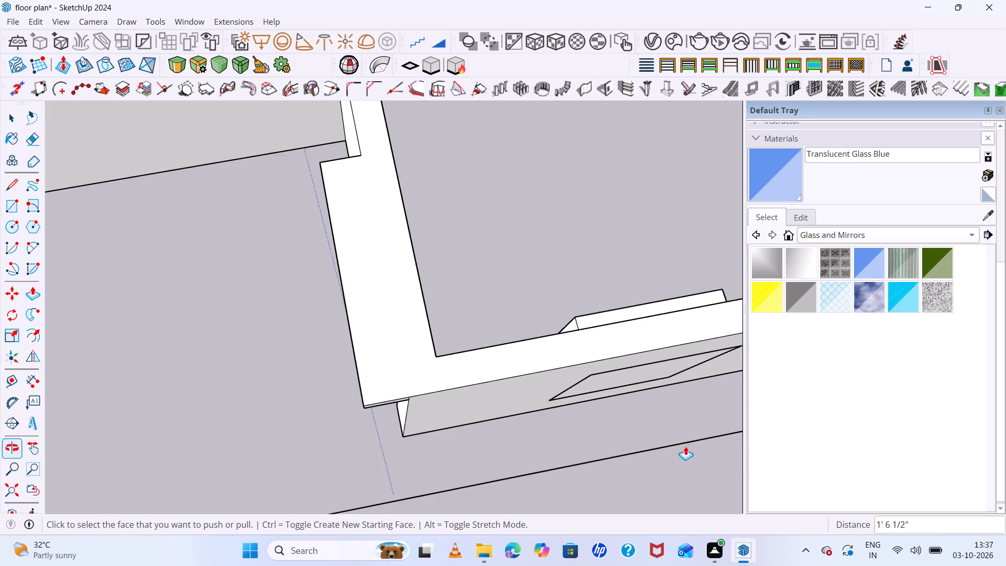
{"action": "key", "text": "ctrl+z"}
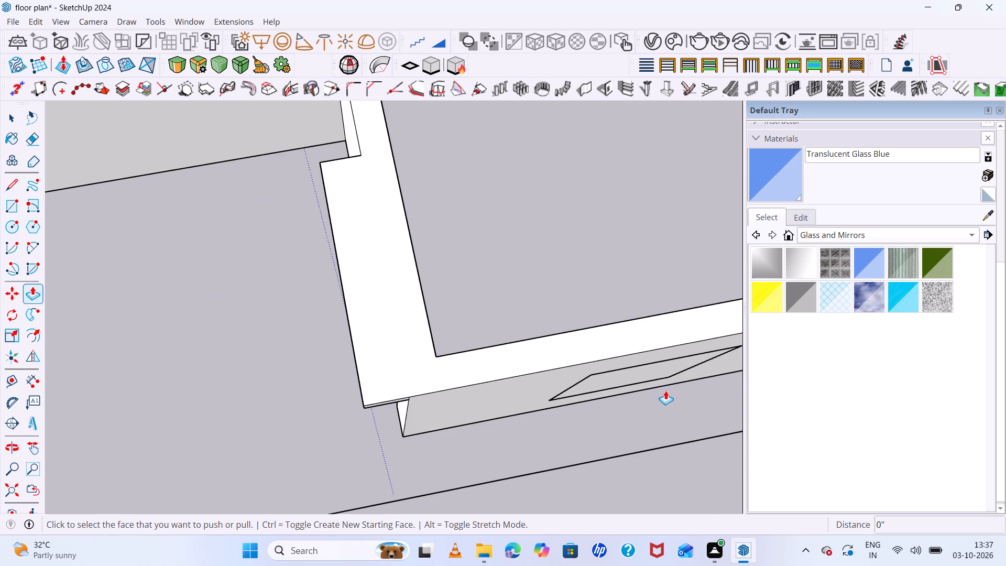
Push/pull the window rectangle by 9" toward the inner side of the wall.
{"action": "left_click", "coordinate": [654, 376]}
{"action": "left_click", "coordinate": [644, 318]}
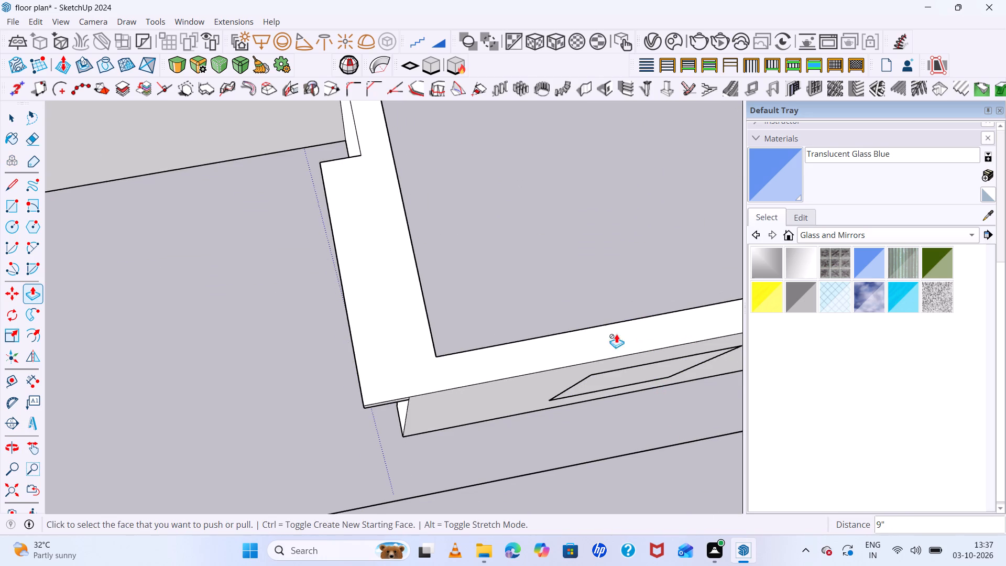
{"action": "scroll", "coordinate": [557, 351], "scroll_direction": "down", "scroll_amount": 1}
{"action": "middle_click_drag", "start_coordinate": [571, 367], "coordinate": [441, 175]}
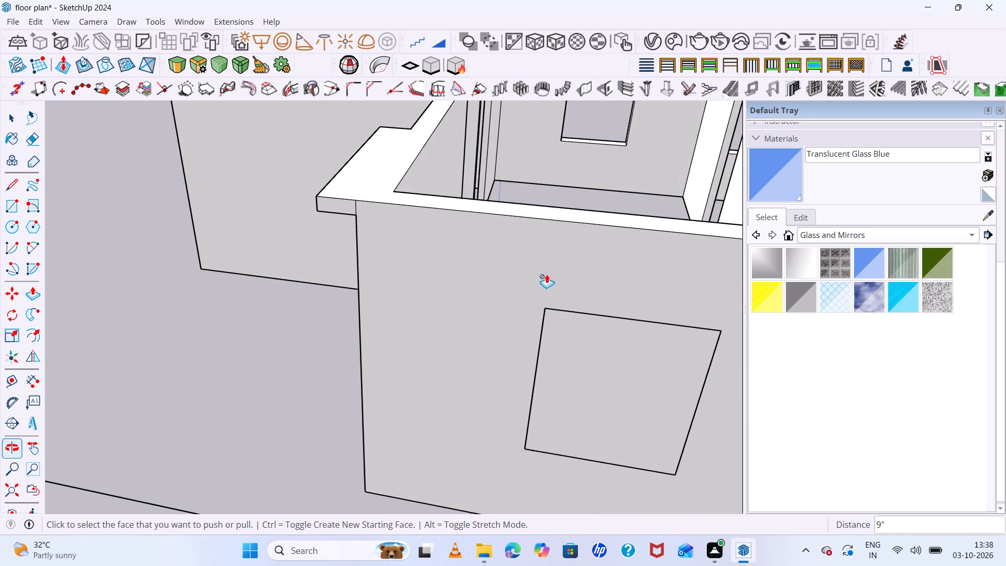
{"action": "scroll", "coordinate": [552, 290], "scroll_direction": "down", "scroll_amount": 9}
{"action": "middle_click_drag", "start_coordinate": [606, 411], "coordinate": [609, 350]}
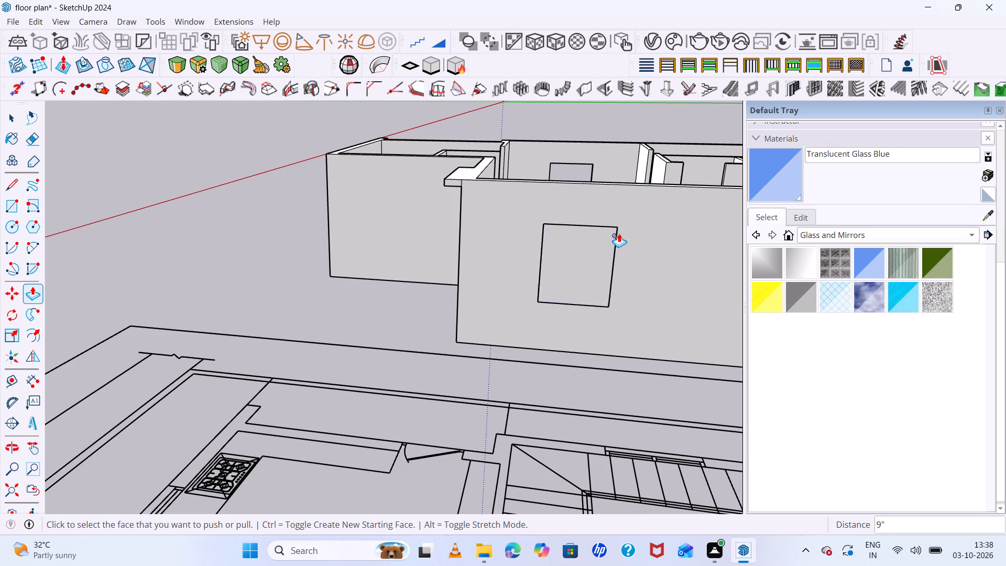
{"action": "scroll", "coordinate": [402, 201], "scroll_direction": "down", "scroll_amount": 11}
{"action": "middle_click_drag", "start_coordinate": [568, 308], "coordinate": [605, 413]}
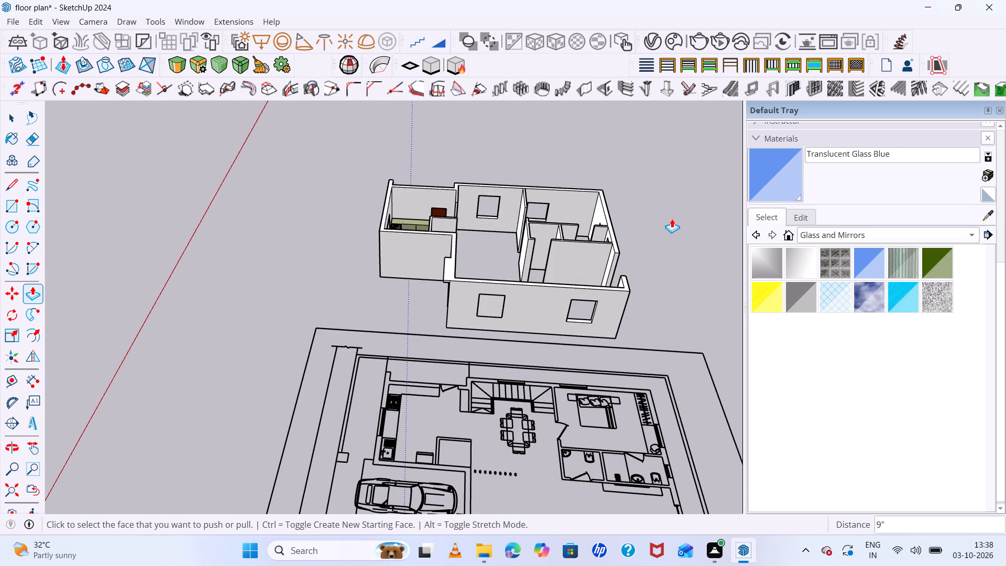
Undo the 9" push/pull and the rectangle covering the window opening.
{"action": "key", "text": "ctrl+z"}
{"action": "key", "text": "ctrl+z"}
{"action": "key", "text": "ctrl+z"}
Open the house wall group for editing and clear the selection, near the same corner window opening.
{"action": "key", "text": "space"}
{"action": "triple_click", "coordinate": [551, 307]}
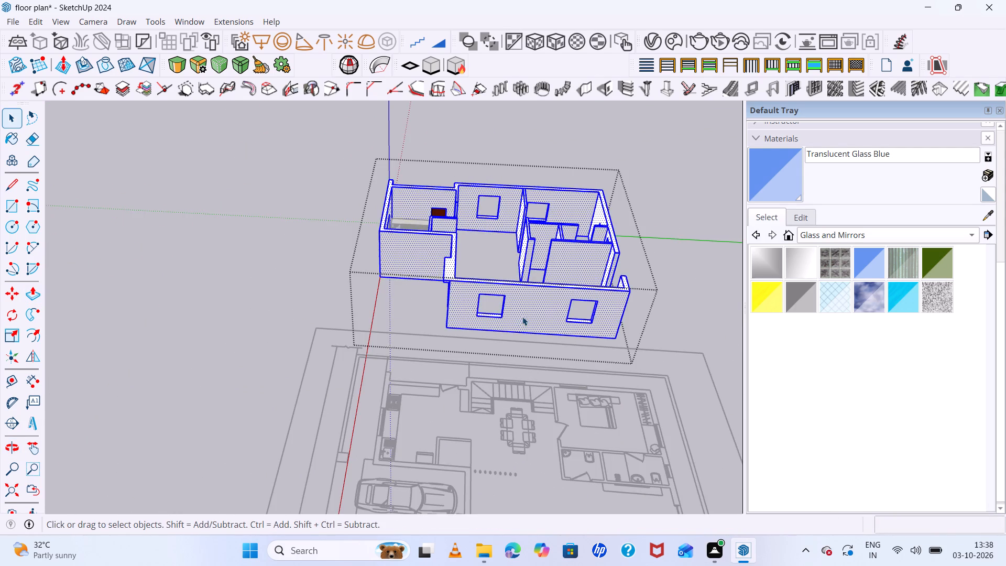
{"action": "scroll", "coordinate": [497, 312], "scroll_direction": "up", "scroll_amount": 4}
{"action": "middle_click_drag", "start_coordinate": [467, 286], "coordinate": [365, 214]}
{"action": "middle_click", "coordinate": [365, 214]}
{"action": "scroll", "coordinate": [468, 269], "scroll_direction": "up", "scroll_amount": 4}
{"action": "left_click", "coordinate": [439, 362]}
{"action": "scroll", "coordinate": [418, 243], "scroll_direction": "up", "scroll_amount": 4}
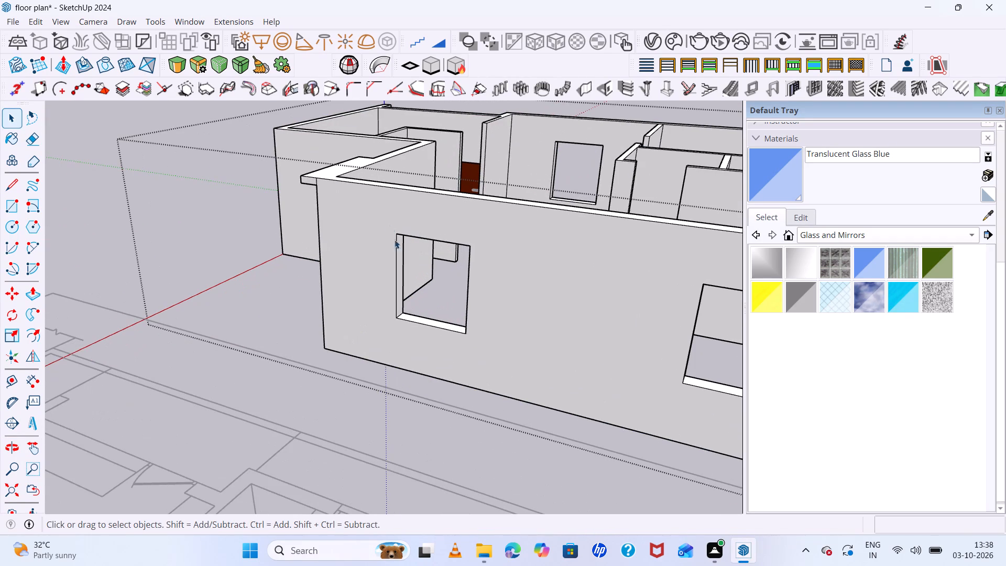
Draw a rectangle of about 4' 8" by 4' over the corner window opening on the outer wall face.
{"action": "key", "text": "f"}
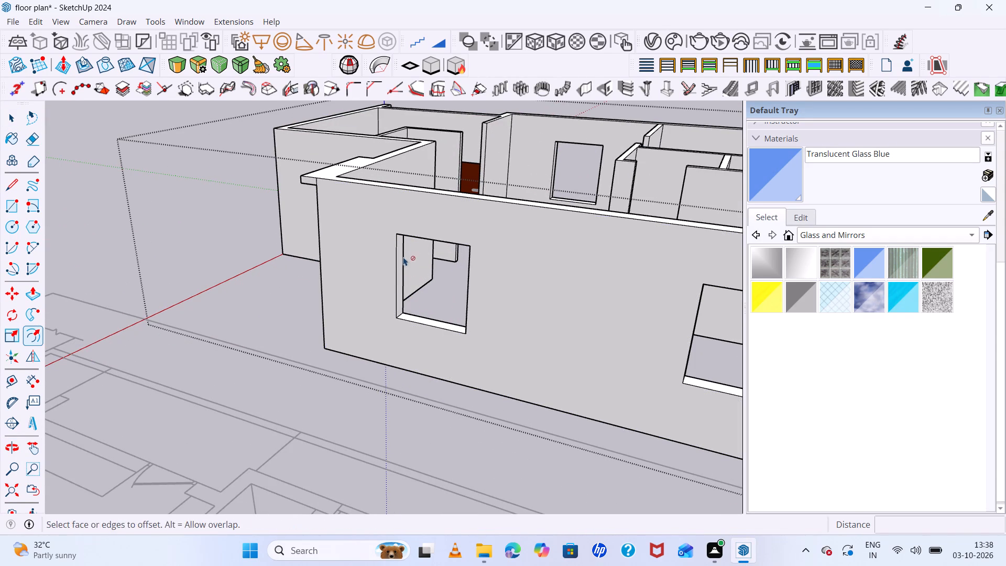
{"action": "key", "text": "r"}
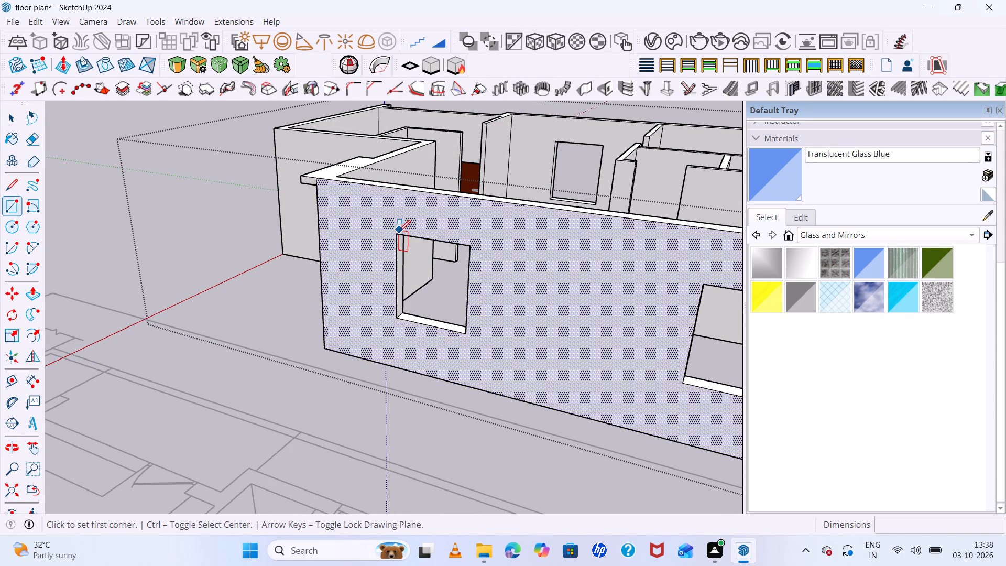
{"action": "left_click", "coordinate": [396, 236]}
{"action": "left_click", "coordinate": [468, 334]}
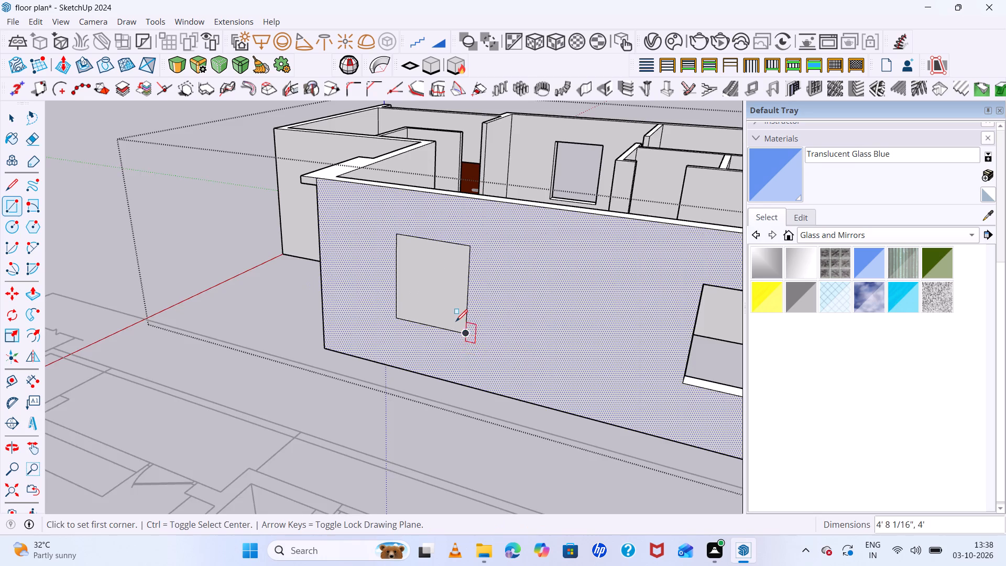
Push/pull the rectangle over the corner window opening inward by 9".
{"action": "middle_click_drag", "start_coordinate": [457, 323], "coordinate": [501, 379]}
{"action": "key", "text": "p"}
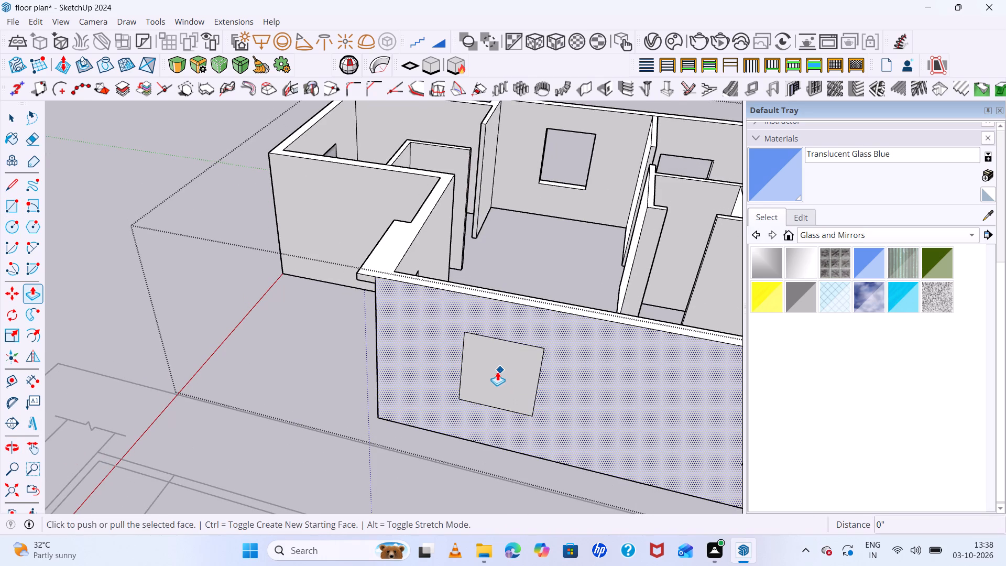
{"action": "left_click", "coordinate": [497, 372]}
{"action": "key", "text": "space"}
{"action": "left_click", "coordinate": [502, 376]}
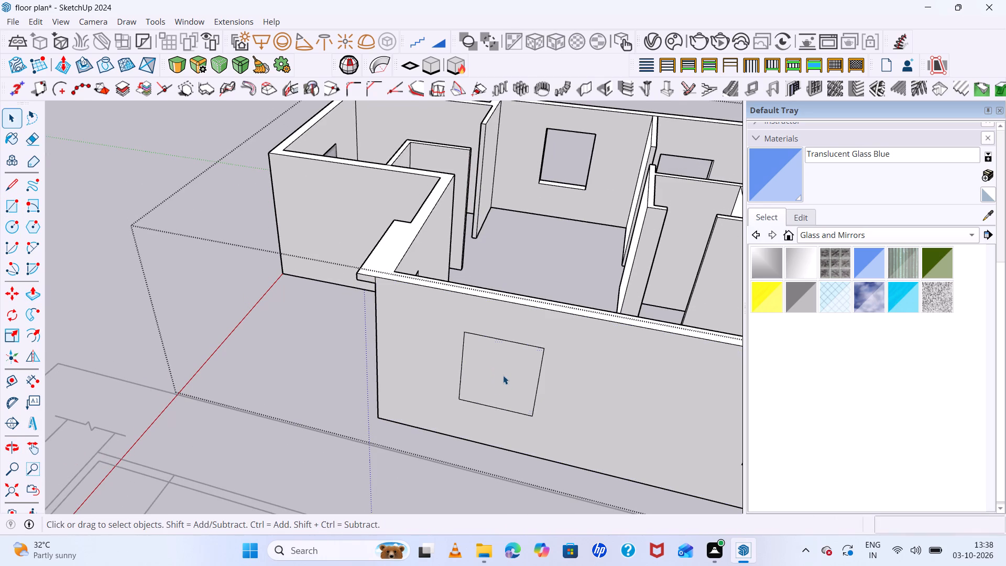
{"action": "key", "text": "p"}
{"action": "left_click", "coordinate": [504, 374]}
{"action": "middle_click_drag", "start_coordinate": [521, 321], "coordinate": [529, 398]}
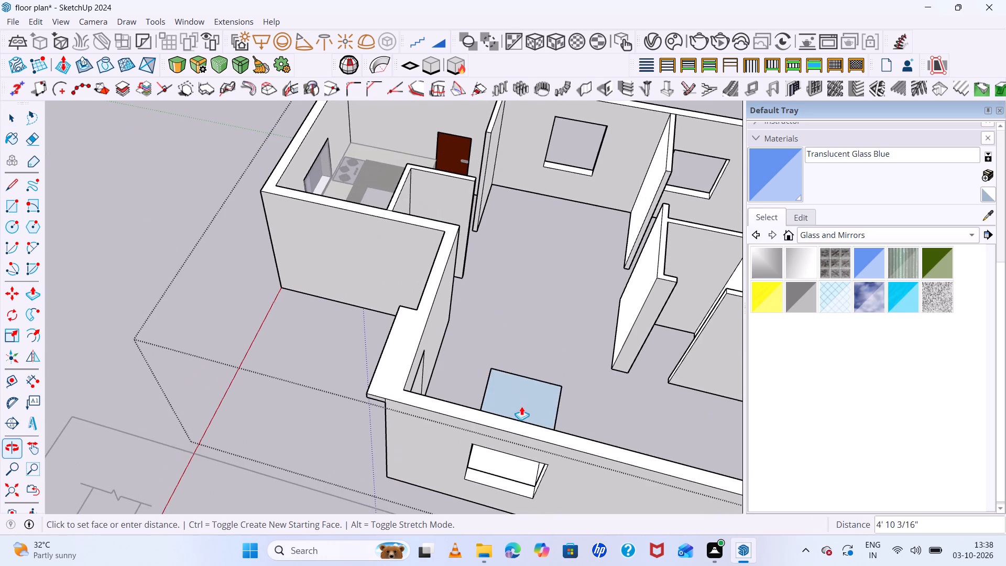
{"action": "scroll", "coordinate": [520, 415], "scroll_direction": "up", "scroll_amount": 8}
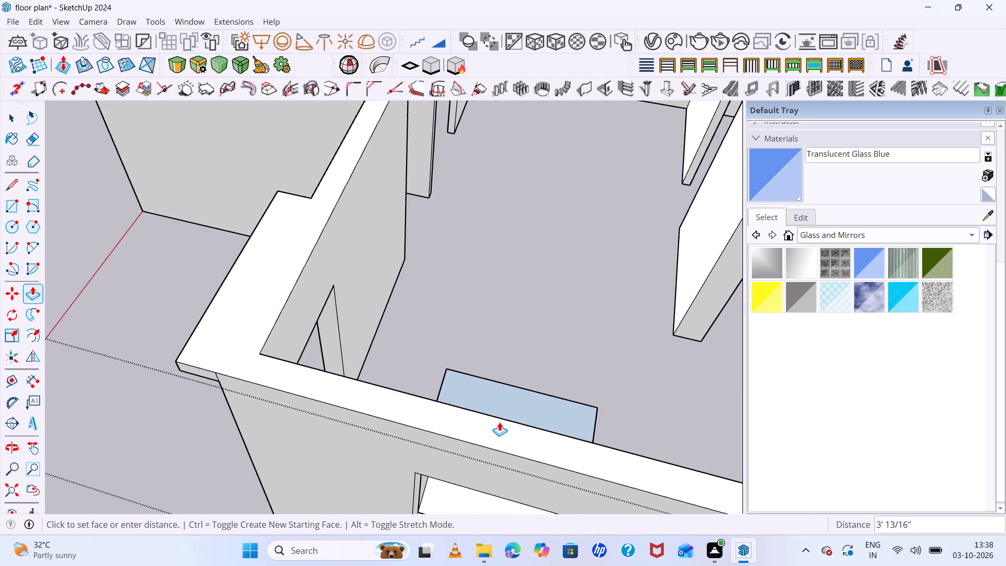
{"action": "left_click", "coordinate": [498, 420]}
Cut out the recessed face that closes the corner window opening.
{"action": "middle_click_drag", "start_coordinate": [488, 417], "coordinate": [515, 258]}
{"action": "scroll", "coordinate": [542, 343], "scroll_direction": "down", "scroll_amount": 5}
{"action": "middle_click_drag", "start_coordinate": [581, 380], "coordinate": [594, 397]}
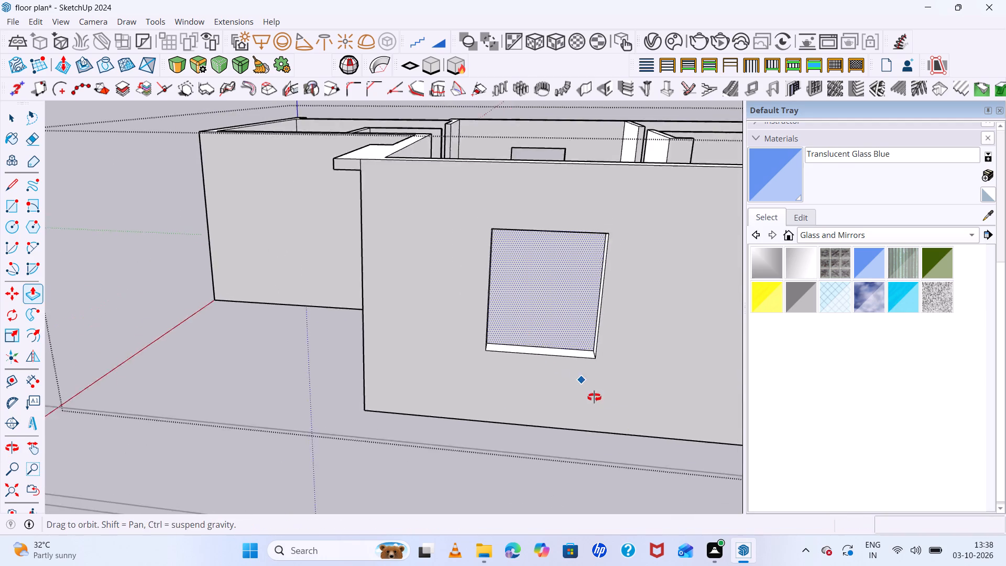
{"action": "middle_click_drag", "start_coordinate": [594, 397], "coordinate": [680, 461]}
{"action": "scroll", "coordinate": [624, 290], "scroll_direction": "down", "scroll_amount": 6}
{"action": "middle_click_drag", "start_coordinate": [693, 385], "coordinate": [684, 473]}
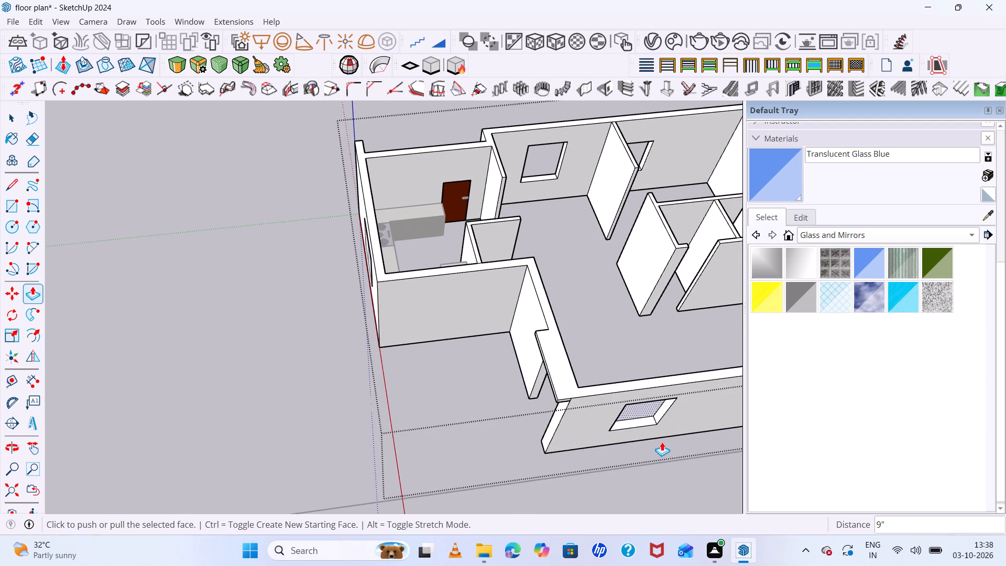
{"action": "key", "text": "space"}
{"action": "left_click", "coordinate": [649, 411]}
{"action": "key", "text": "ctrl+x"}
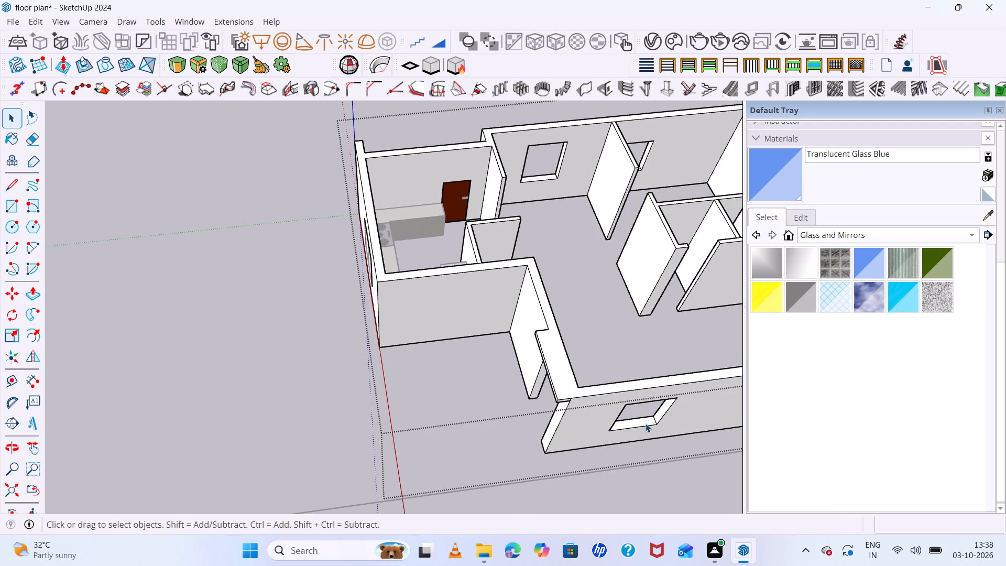
Examine the window openings in the long outer wall from above, below and outside.
{"action": "middle_click_drag", "start_coordinate": [641, 416], "coordinate": [365, 227]}
{"action": "scroll", "coordinate": [404, 378], "scroll_direction": "up", "scroll_amount": 5}
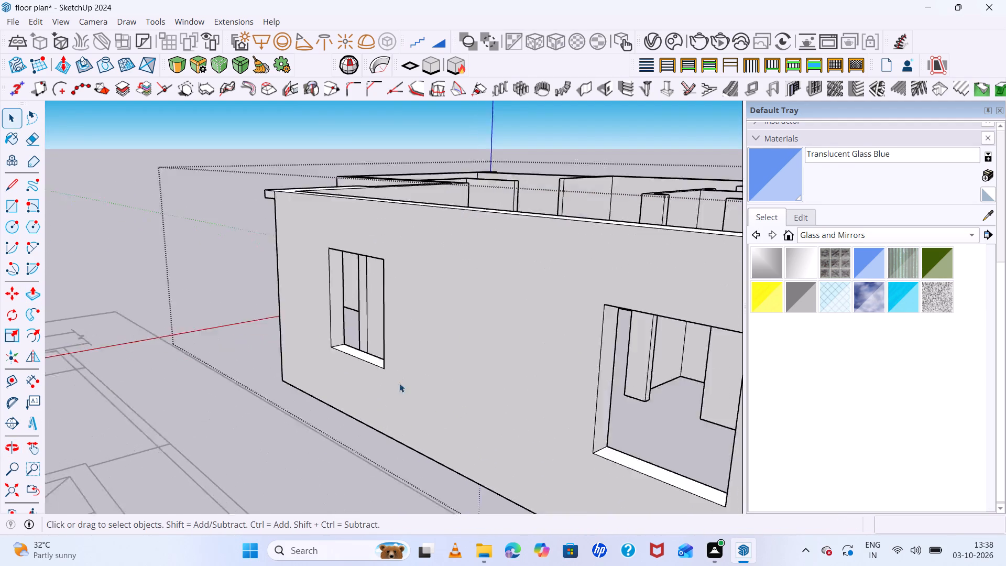
{"action": "middle_click_drag", "start_coordinate": [279, 326], "coordinate": [478, 354]}
{"action": "middle_click", "coordinate": [477, 353]}
{"action": "scroll", "coordinate": [353, 309], "scroll_direction": "down", "scroll_amount": 12}
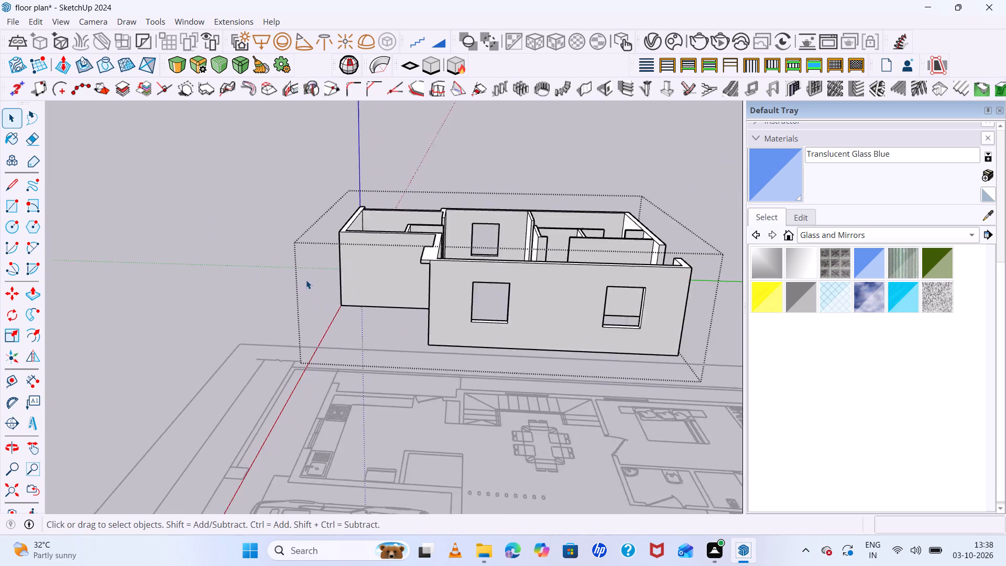
{"action": "middle_click_drag", "start_coordinate": [667, 263], "coordinate": [671, 185]}
{"action": "middle_click", "coordinate": [671, 185]}
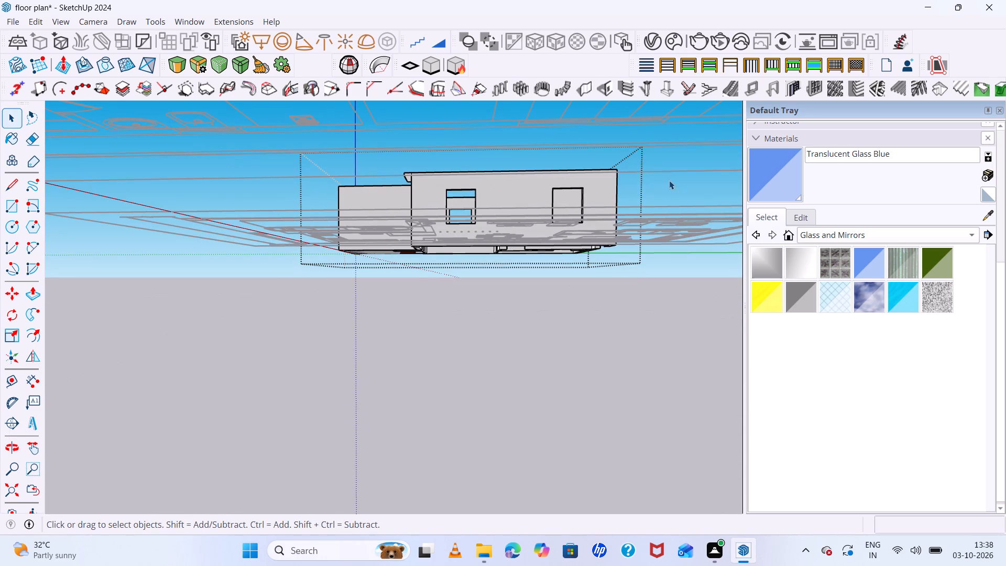
{"action": "middle_click_drag", "start_coordinate": [515, 275], "coordinate": [549, 388]}
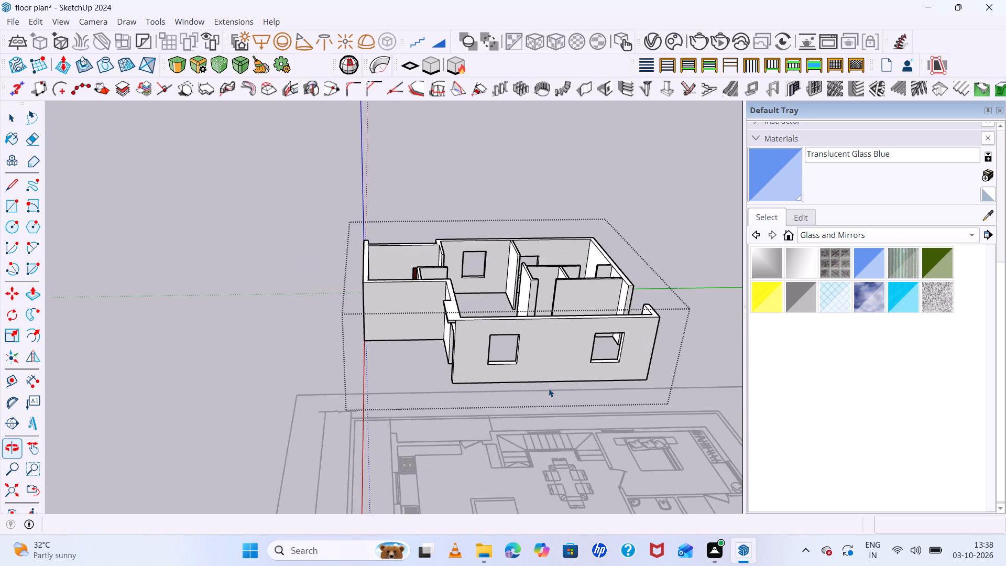
{"action": "scroll", "coordinate": [543, 374], "scroll_direction": "up", "scroll_amount": 7}
{"action": "scroll", "coordinate": [498, 330], "scroll_direction": "up", "scroll_amount": 5}
{"action": "middle_click_drag", "start_coordinate": [542, 383], "coordinate": [456, 267]}
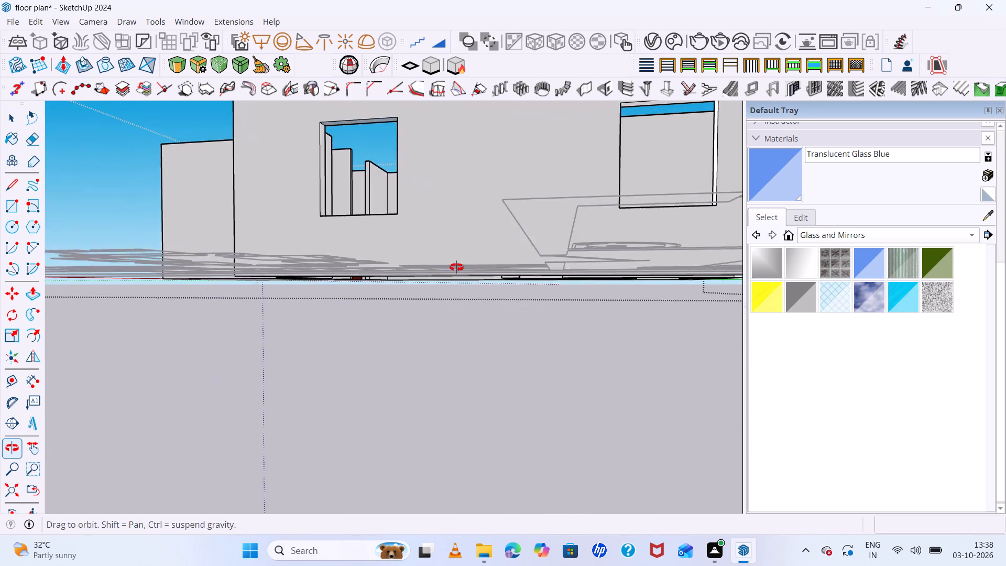
{"action": "middle_click_drag", "start_coordinate": [456, 267], "coordinate": [489, 311]}
{"action": "scroll", "coordinate": [382, 203], "scroll_direction": "up", "scroll_amount": 6}
{"action": "middle_click_drag", "start_coordinate": [481, 295], "coordinate": [544, 314]}
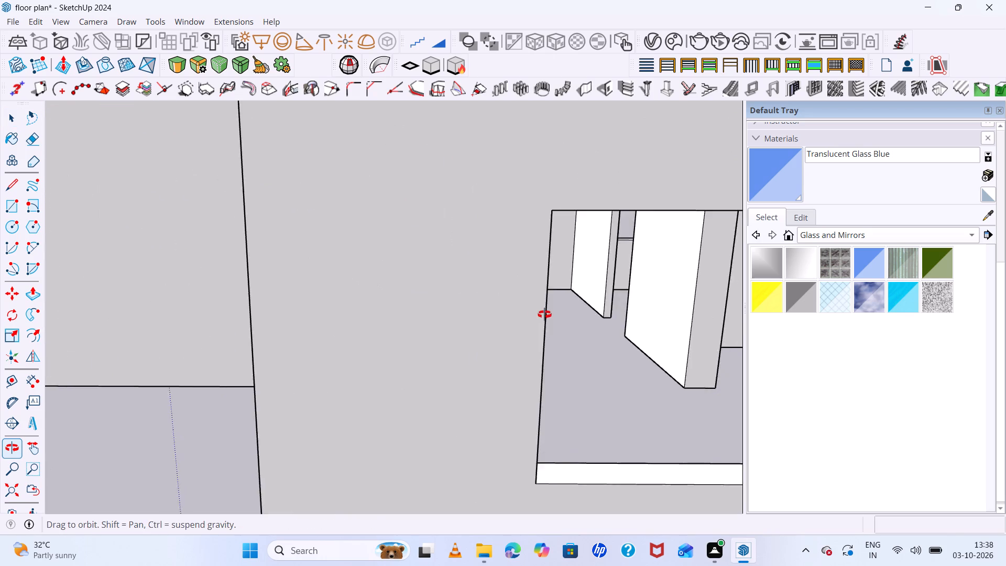
{"action": "middle_click_drag", "start_coordinate": [544, 314], "coordinate": [496, 278]}
{"action": "scroll", "coordinate": [459, 247], "scroll_direction": "up", "scroll_amount": 1}
{"action": "scroll", "coordinate": [445, 224], "scroll_direction": "down", "scroll_amount": 9}
{"action": "middle_click_drag", "start_coordinate": [516, 278], "coordinate": [553, 344]}
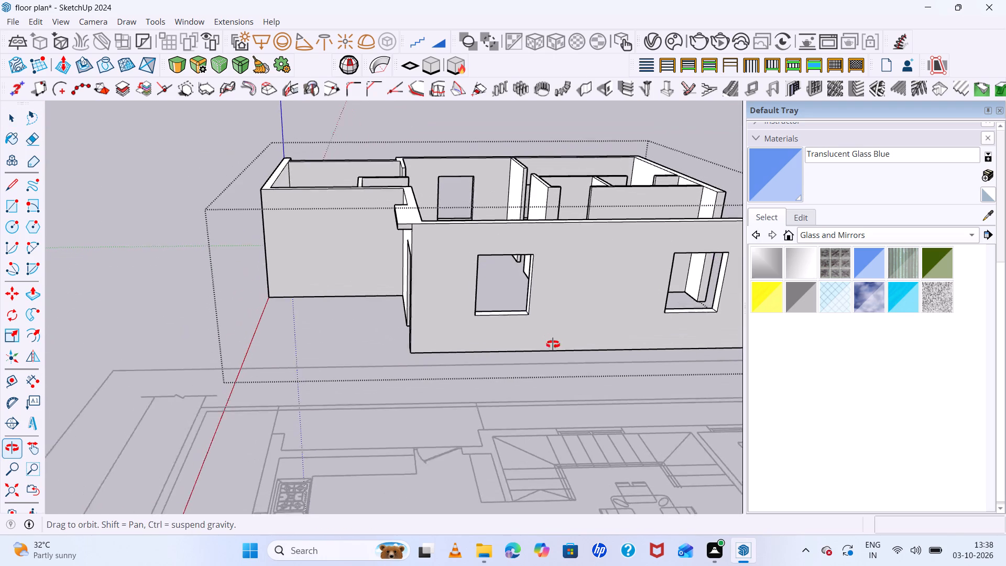
{"action": "middle_click_drag", "start_coordinate": [553, 344], "coordinate": [553, 344]}
{"action": "scroll", "coordinate": [534, 239], "scroll_direction": "up", "scroll_amount": 5}
{"action": "middle_click_drag", "start_coordinate": [577, 295], "coordinate": [546, 223]}
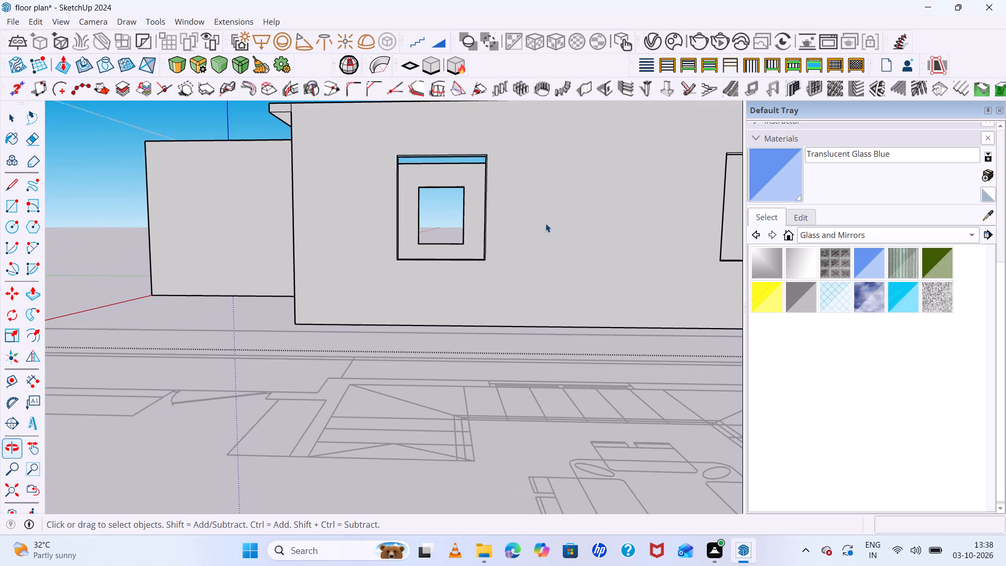
Draw a rectangle of about 4' 8" by 4' from corner to corner of the corner window opening.
{"action": "key", "text": "r"}
{"action": "scroll", "coordinate": [403, 157], "scroll_direction": "up", "scroll_amount": 5}
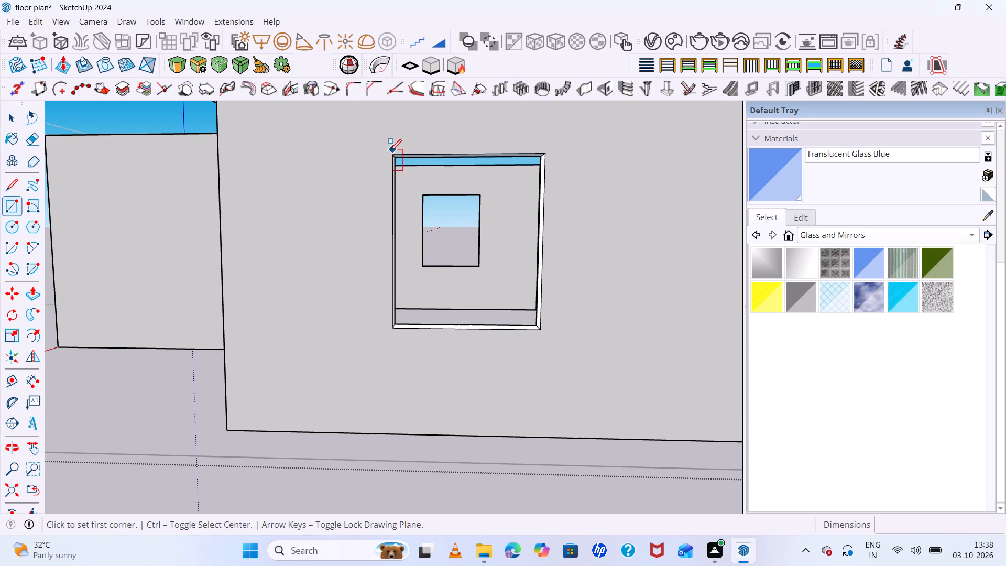
{"action": "left_click", "coordinate": [390, 155]}
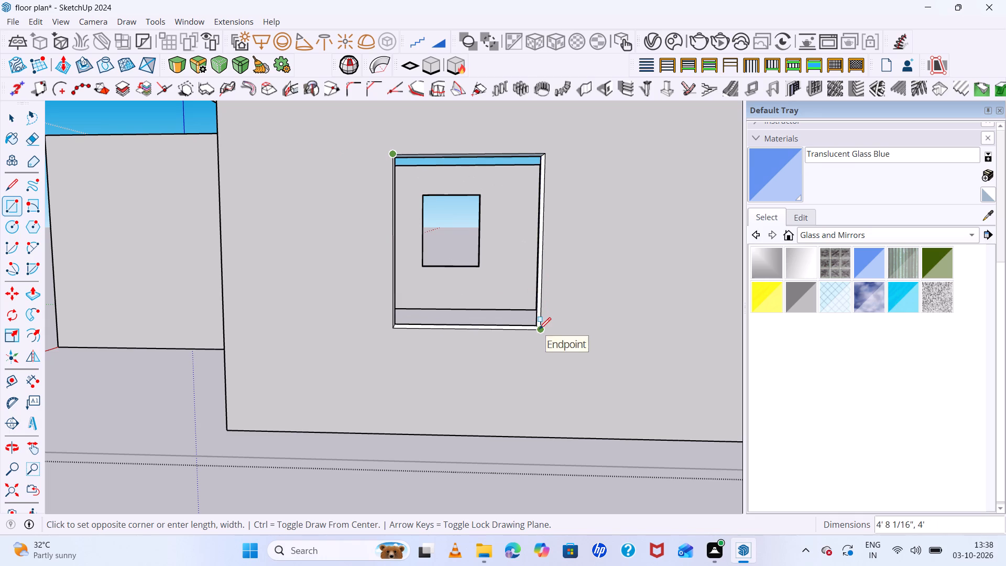
{"action": "left_click", "coordinate": [539, 329]}
{"action": "middle_click_drag", "start_coordinate": [463, 187], "coordinate": [510, 278]}
{"action": "key", "text": "space"}
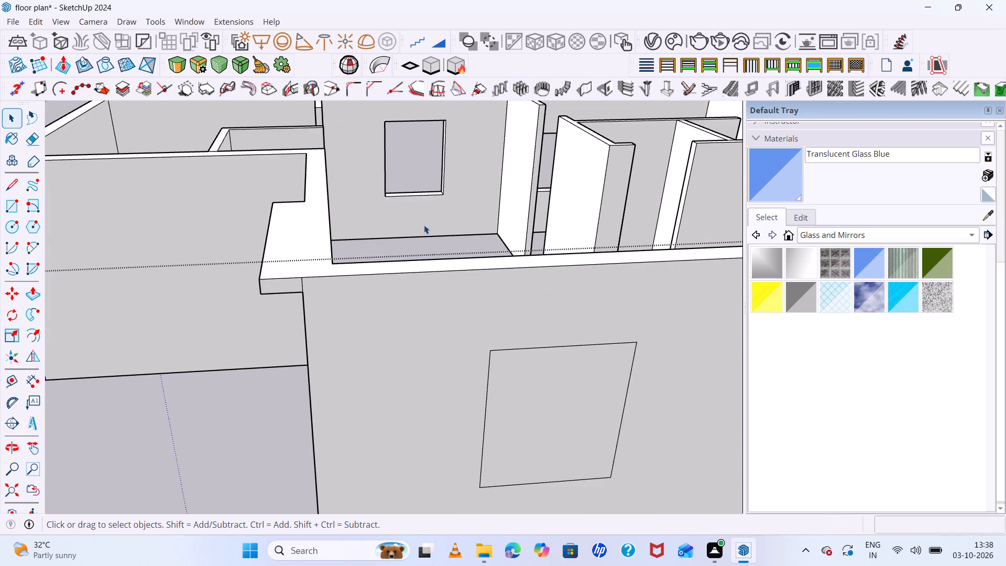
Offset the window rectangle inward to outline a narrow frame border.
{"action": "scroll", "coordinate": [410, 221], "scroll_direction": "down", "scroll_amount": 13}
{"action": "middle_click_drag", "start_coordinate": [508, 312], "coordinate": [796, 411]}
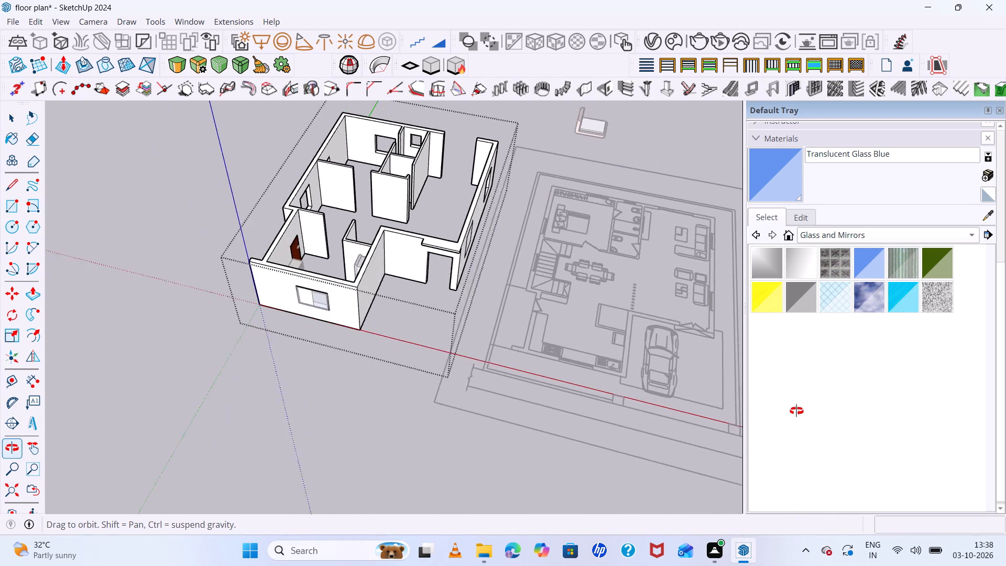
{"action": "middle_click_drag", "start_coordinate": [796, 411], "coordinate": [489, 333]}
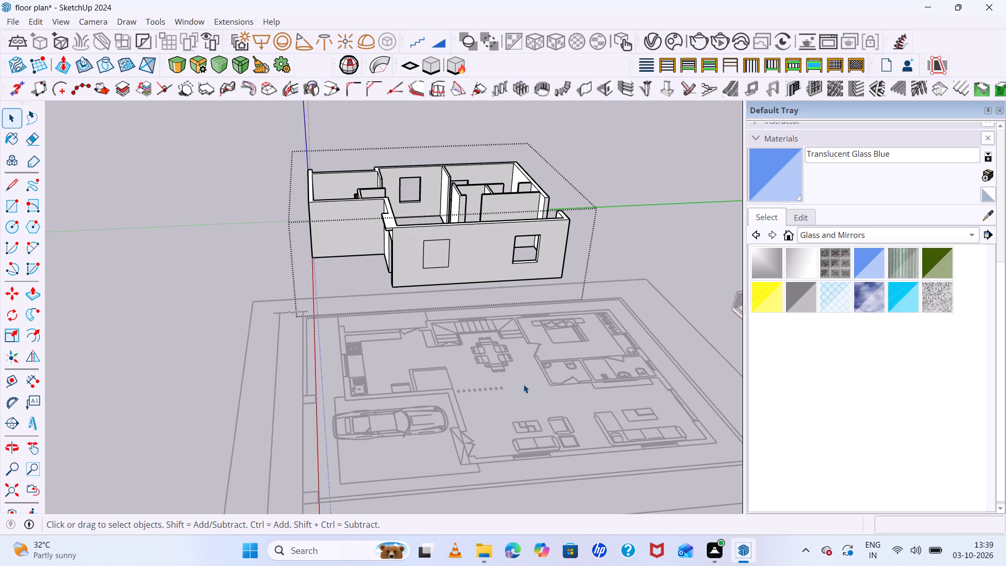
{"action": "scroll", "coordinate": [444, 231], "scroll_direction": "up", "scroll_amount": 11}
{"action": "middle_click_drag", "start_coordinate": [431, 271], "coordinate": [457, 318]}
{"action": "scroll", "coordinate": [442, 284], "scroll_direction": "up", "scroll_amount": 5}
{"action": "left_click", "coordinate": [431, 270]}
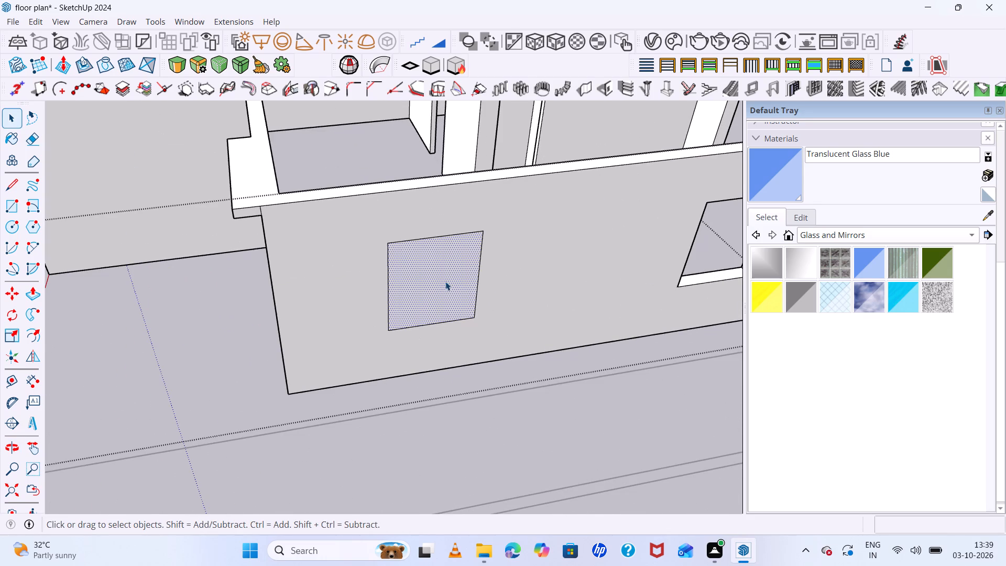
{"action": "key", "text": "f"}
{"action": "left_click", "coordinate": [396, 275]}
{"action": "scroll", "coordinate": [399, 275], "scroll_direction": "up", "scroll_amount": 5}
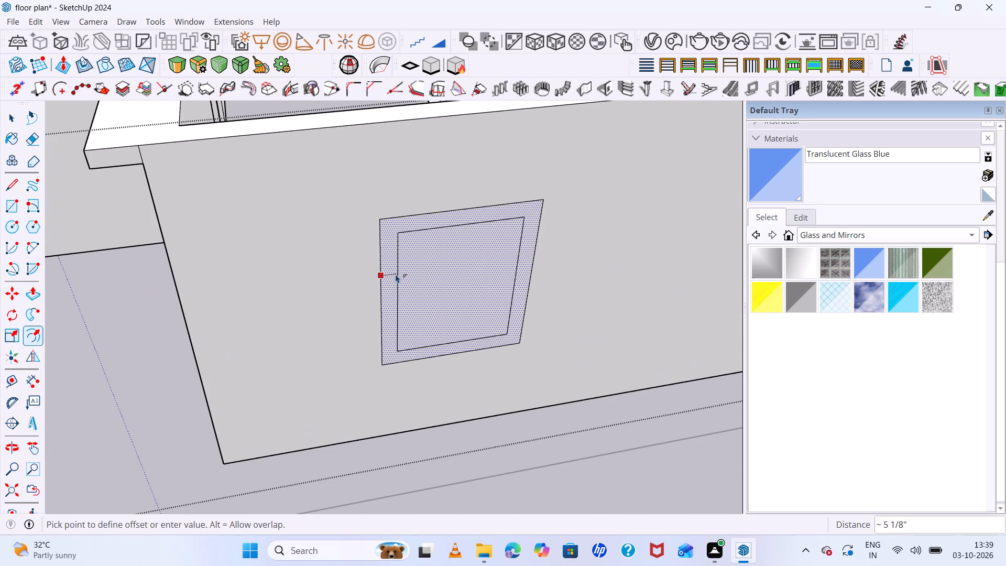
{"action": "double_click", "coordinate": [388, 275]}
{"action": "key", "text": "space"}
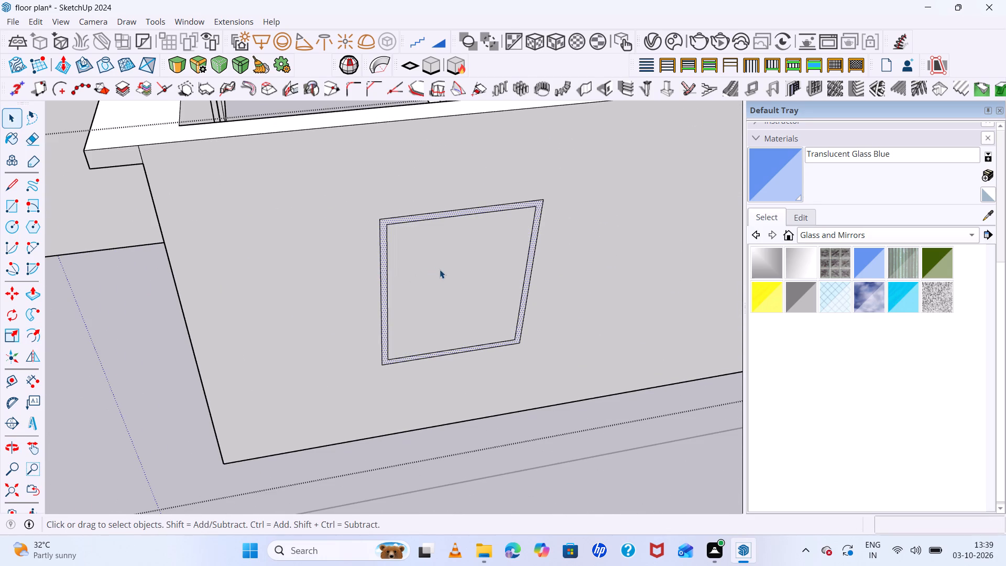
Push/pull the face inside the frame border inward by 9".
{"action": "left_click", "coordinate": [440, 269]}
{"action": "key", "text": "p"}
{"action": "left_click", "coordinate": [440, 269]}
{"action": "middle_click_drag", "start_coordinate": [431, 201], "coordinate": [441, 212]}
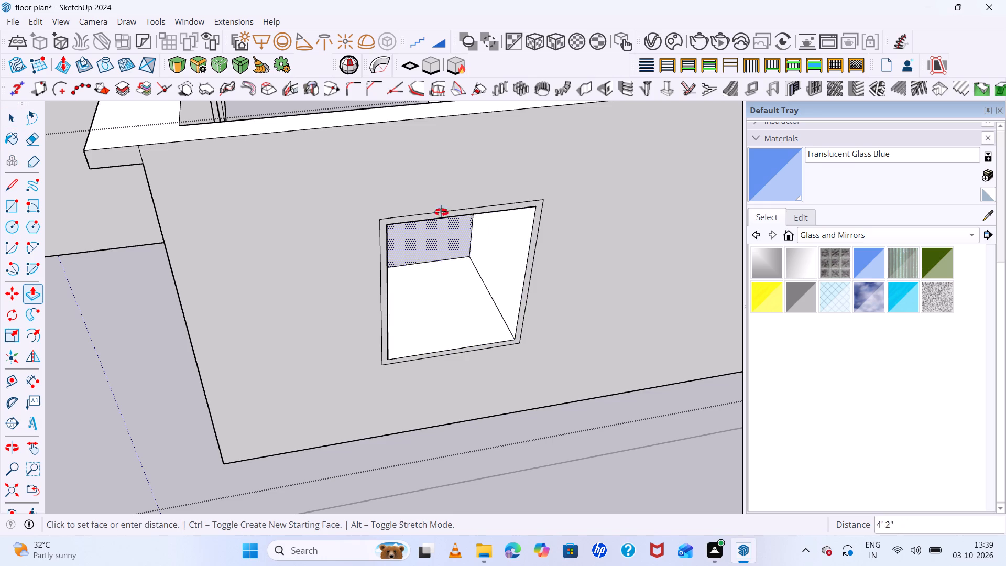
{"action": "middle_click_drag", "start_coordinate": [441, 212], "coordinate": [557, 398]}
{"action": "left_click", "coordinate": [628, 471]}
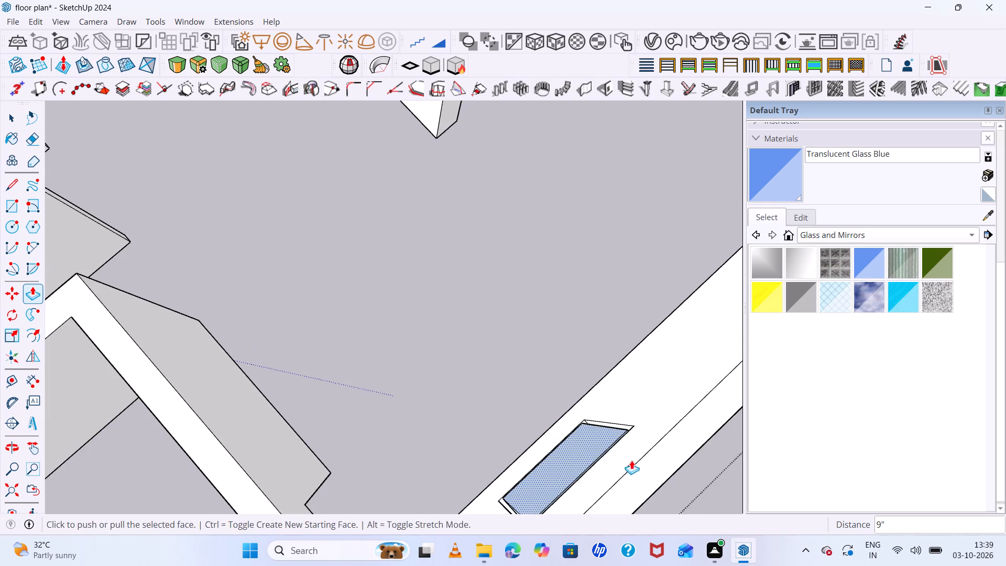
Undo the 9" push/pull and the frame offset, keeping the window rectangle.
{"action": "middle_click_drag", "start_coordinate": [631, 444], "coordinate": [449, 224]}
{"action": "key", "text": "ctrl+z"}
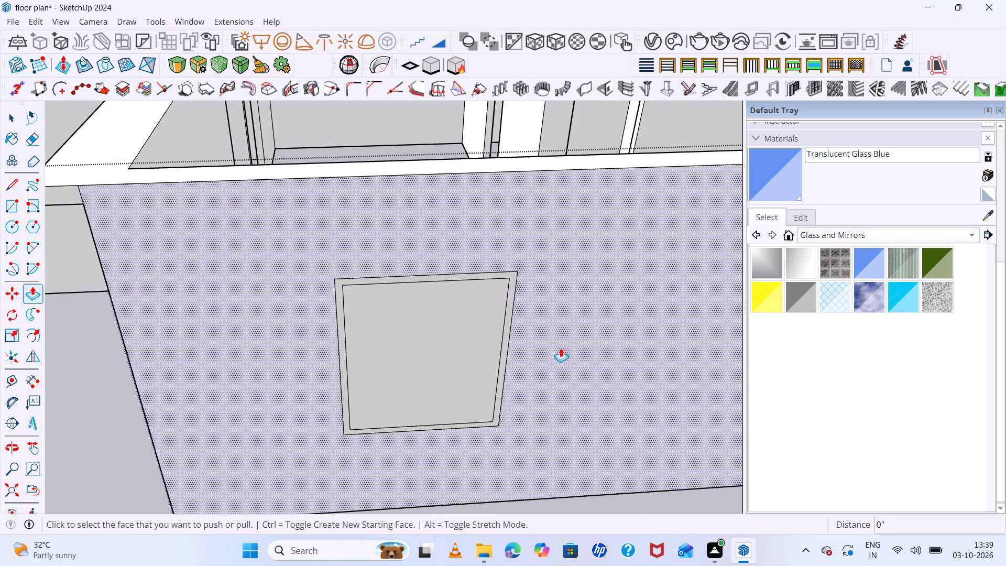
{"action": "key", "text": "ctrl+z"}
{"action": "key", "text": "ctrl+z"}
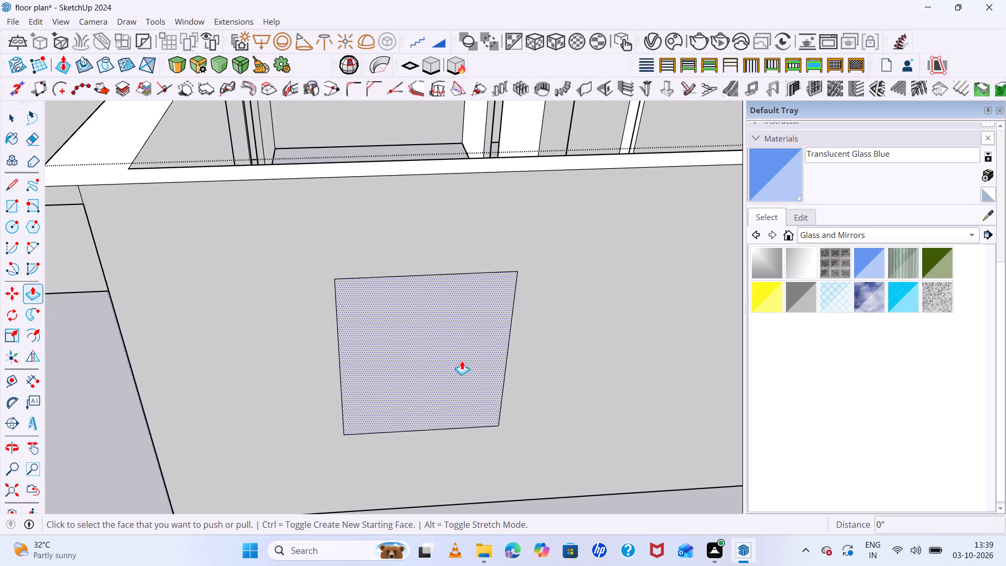
Offset the window rectangle inward again to outline a narrow frame border, repeating the previous offset distance.
{"action": "middle_click_drag", "start_coordinate": [381, 332], "coordinate": [654, 444]}
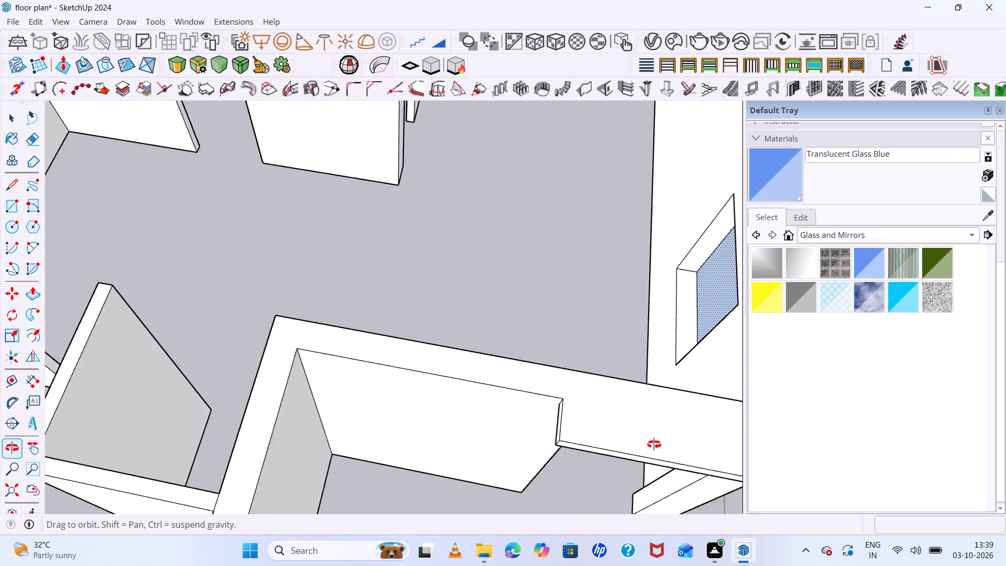
{"action": "middle_click_drag", "start_coordinate": [654, 444], "coordinate": [308, 327]}
{"action": "middle_click", "coordinate": [308, 327]}
{"action": "middle_click", "coordinate": [308, 327]}
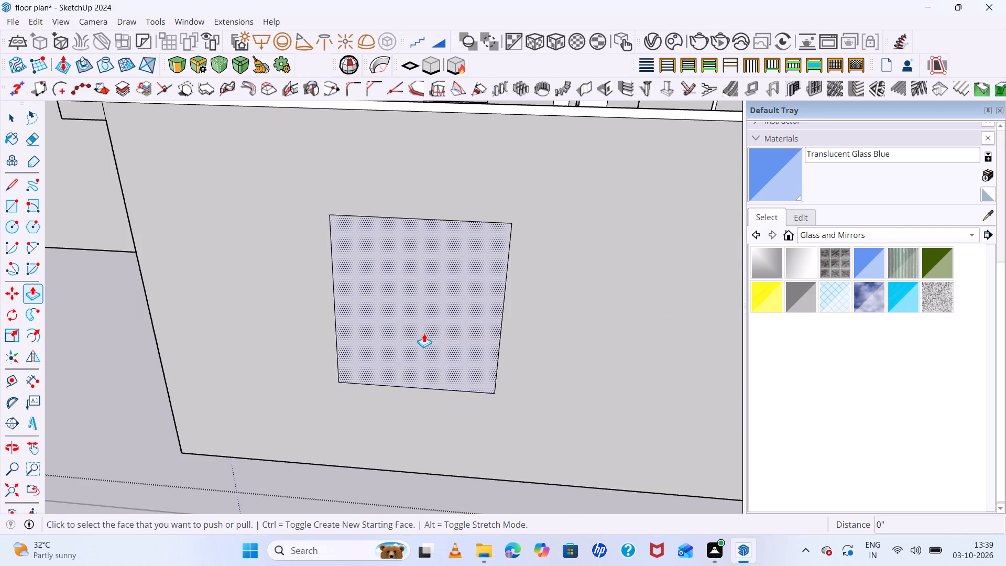
{"action": "key", "text": "f"}
{"action": "double_click", "coordinate": [342, 320]}
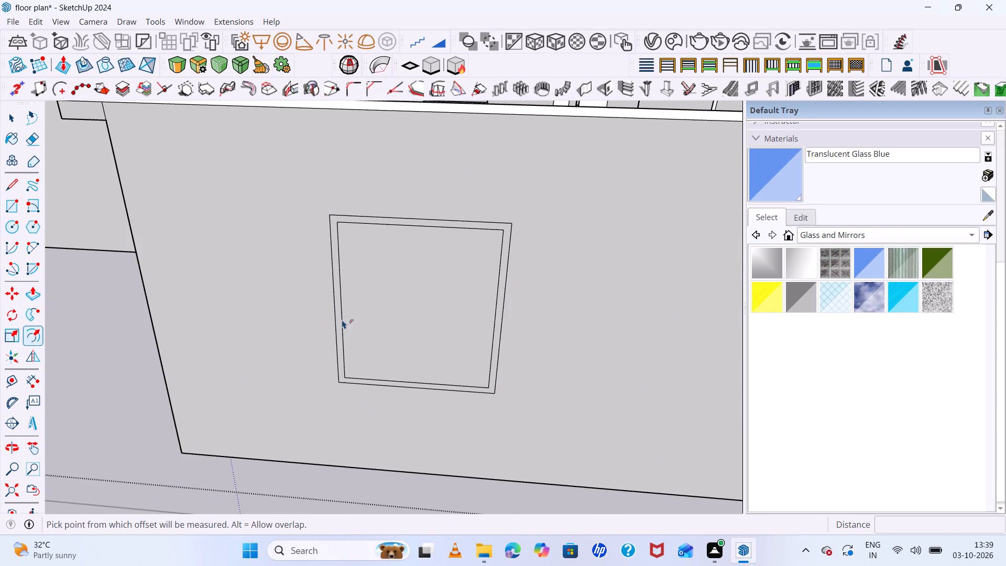
Push/pull the face inside the frame border inward in two stages, through the depth of the wall.
{"action": "key", "text": "space"}
{"action": "left_click", "coordinate": [400, 303]}
{"action": "key", "text": "p"}
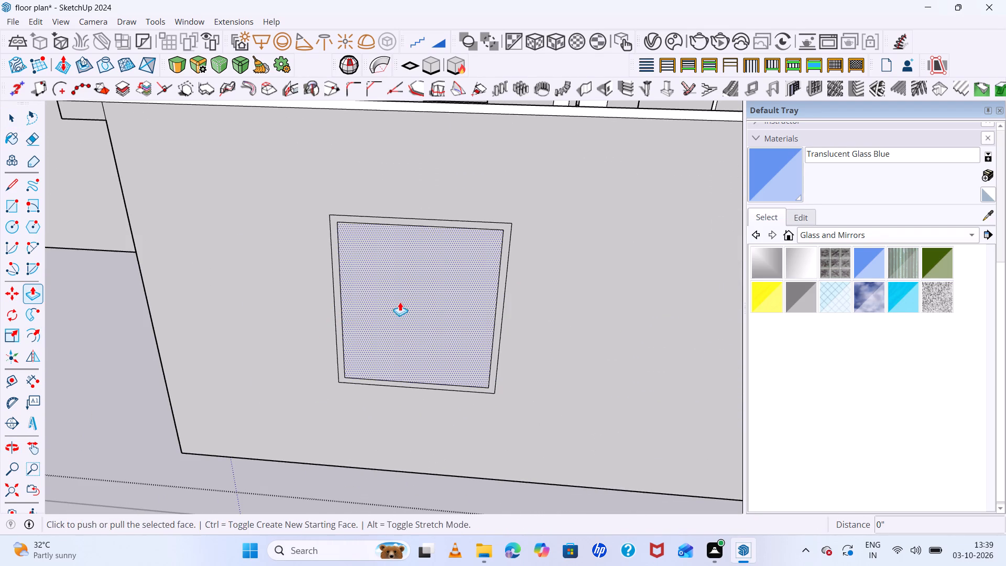
{"action": "left_click_drag", "start_coordinate": [400, 302], "coordinate": [403, 291]}
{"action": "middle_click_drag", "start_coordinate": [427, 211], "coordinate": [501, 406]}
{"action": "middle_click", "coordinate": [501, 406]}
{"action": "scroll", "coordinate": [521, 289], "scroll_direction": "down", "scroll_amount": 6}
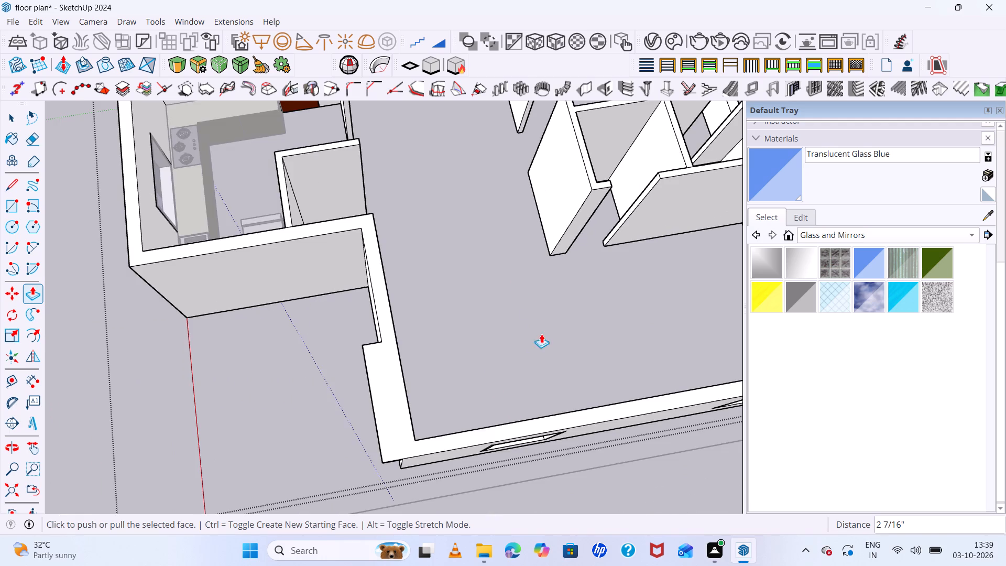
{"action": "middle_click_drag", "start_coordinate": [556, 437], "coordinate": [549, 377]}
{"action": "middle_click", "coordinate": [549, 376]}
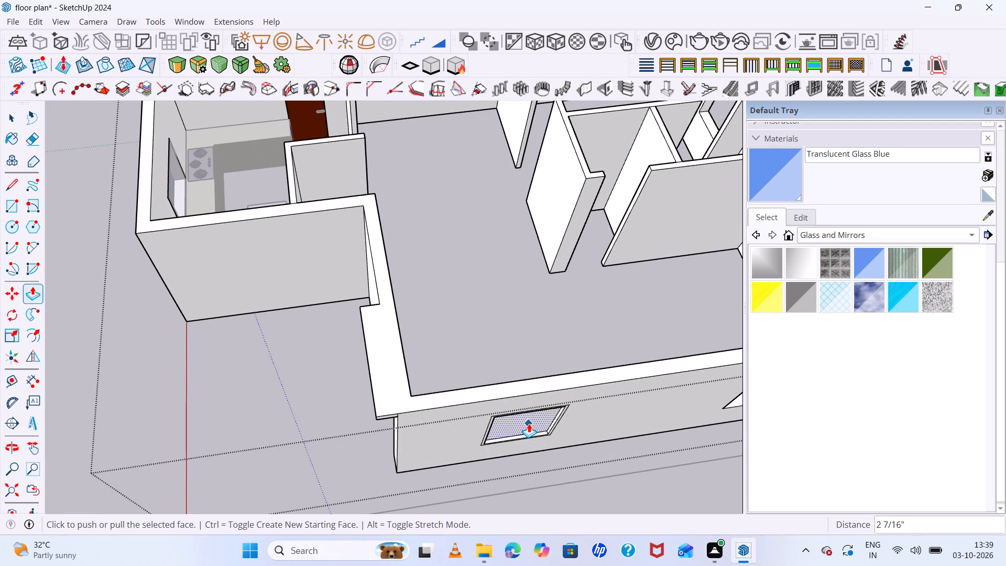
{"action": "left_click", "coordinate": [529, 423]}
{"action": "left_click", "coordinate": [524, 378]}
Cut away the recessed face inside the frame border to leave an open window hole through the wall.
{"action": "middle_click_drag", "start_coordinate": [575, 450], "coordinate": [562, 358]}
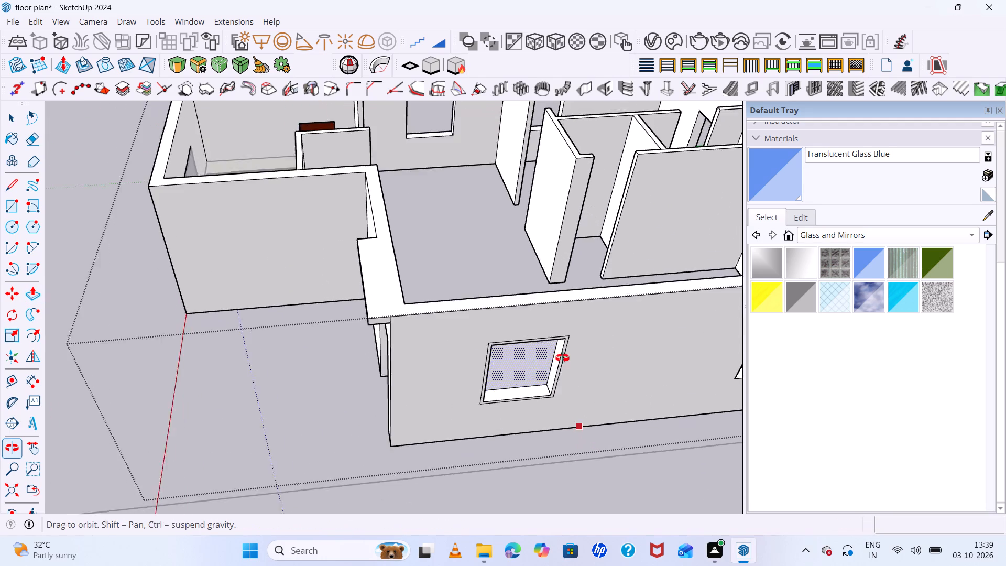
{"action": "middle_click_drag", "start_coordinate": [562, 358], "coordinate": [539, 344]}
{"action": "key", "text": "space"}
{"action": "left_click", "coordinate": [494, 351]}
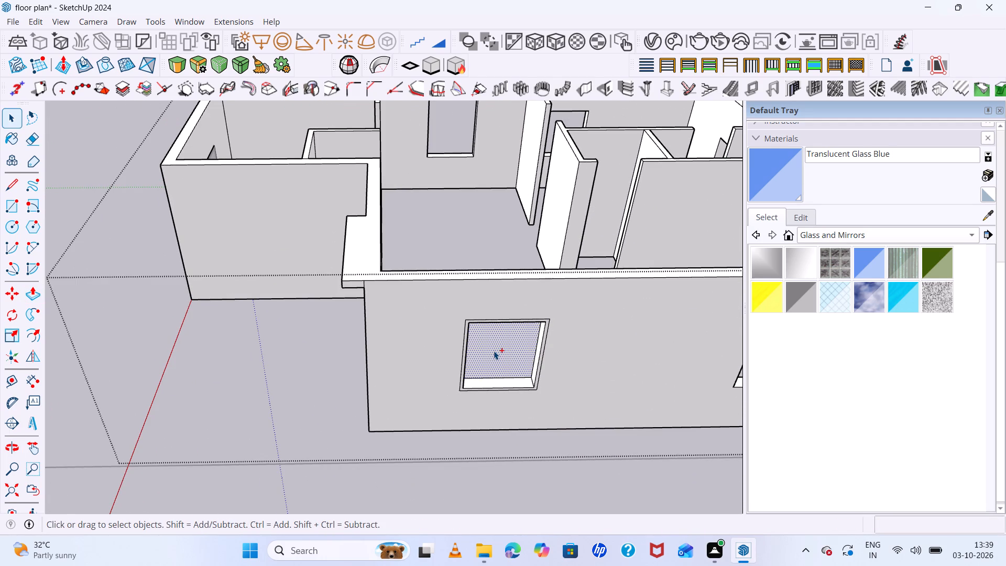
{"action": "key", "text": "ctrl+x"}
Draw a rectangle of about 4' 4" by 3' 8" across the window opening, between the inner frame corners.
{"action": "middle_click_drag", "start_coordinate": [553, 394], "coordinate": [441, 312]}
{"action": "scroll", "coordinate": [383, 321], "scroll_direction": "down", "scroll_amount": 1}
{"action": "scroll", "coordinate": [384, 296], "scroll_direction": "up", "scroll_amount": 3}
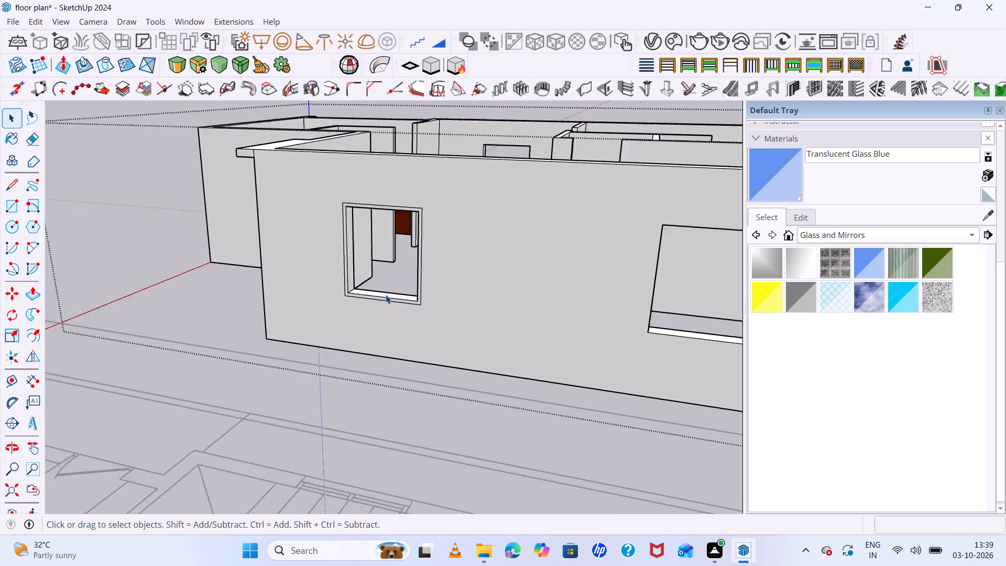
{"action": "scroll", "coordinate": [386, 295], "scroll_direction": "up", "scroll_amount": 10}
{"action": "middle_click_drag", "start_coordinate": [454, 365], "coordinate": [501, 330]}
{"action": "scroll", "coordinate": [523, 330], "scroll_direction": "down", "scroll_amount": 11}
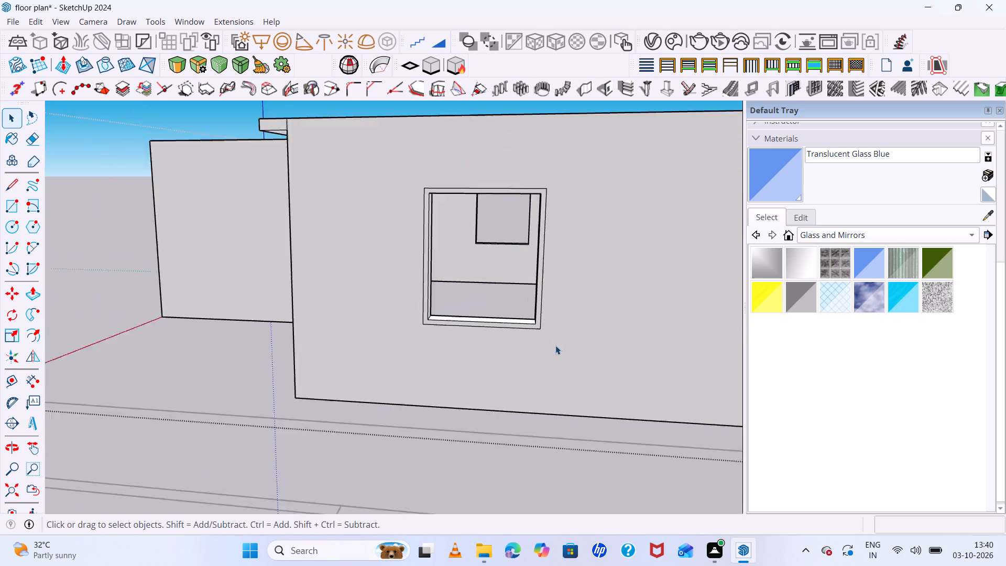
{"action": "scroll", "coordinate": [555, 345], "scroll_direction": "down", "scroll_amount": 1}
{"action": "scroll", "coordinate": [530, 131], "scroll_direction": "up", "scroll_amount": 11}
{"action": "middle_click_drag", "start_coordinate": [776, 278], "coordinate": [776, 192]}
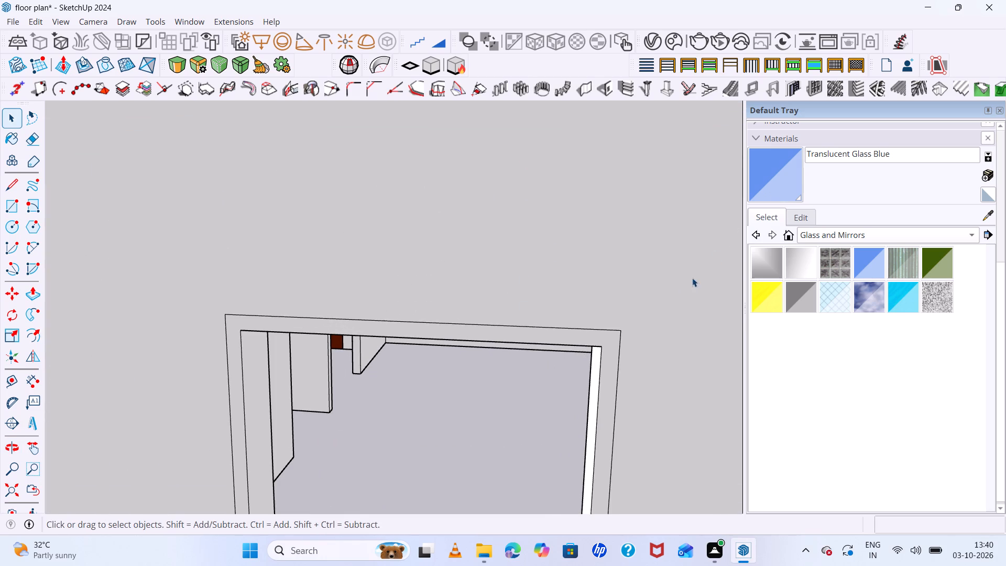
{"action": "middle_click_drag", "start_coordinate": [692, 279], "coordinate": [654, 198]}
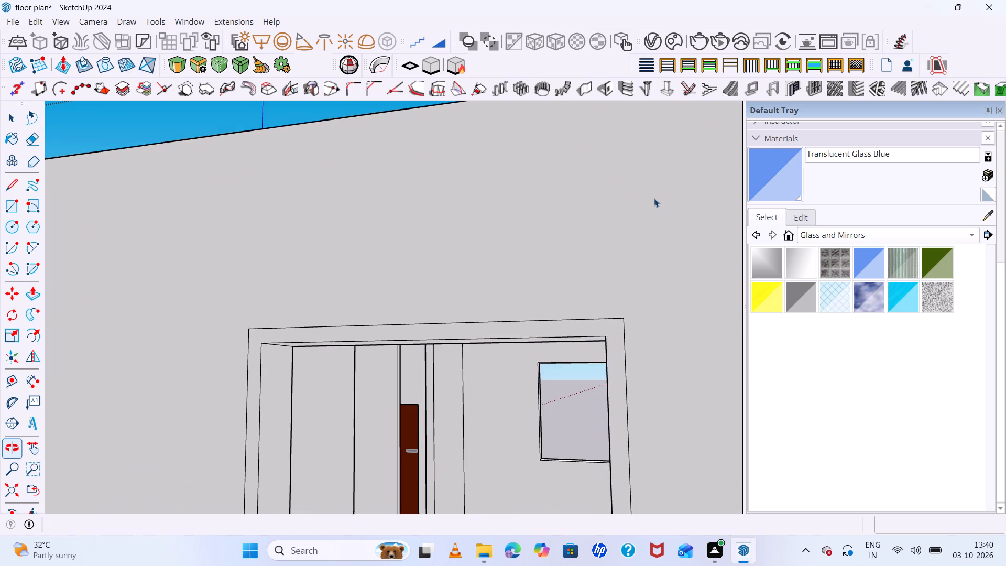
{"action": "scroll", "coordinate": [654, 199], "scroll_direction": "down", "scroll_amount": 12}
{"action": "middle_click_drag", "start_coordinate": [708, 301], "coordinate": [732, 356]}
{"action": "middle_click", "coordinate": [734, 356]}
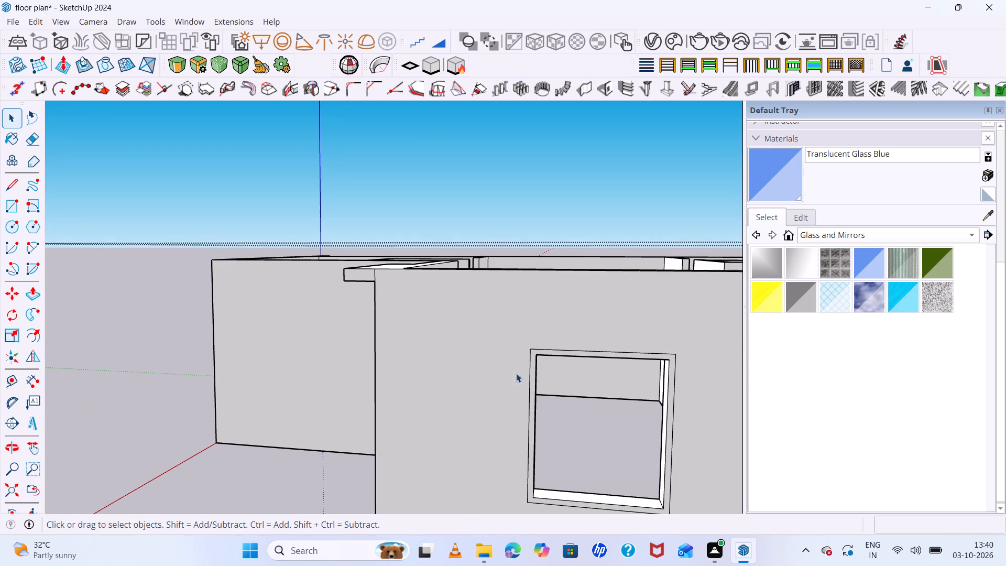
{"action": "key", "text": "r"}
{"action": "scroll", "coordinate": [585, 346], "scroll_direction": "up", "scroll_amount": 4}
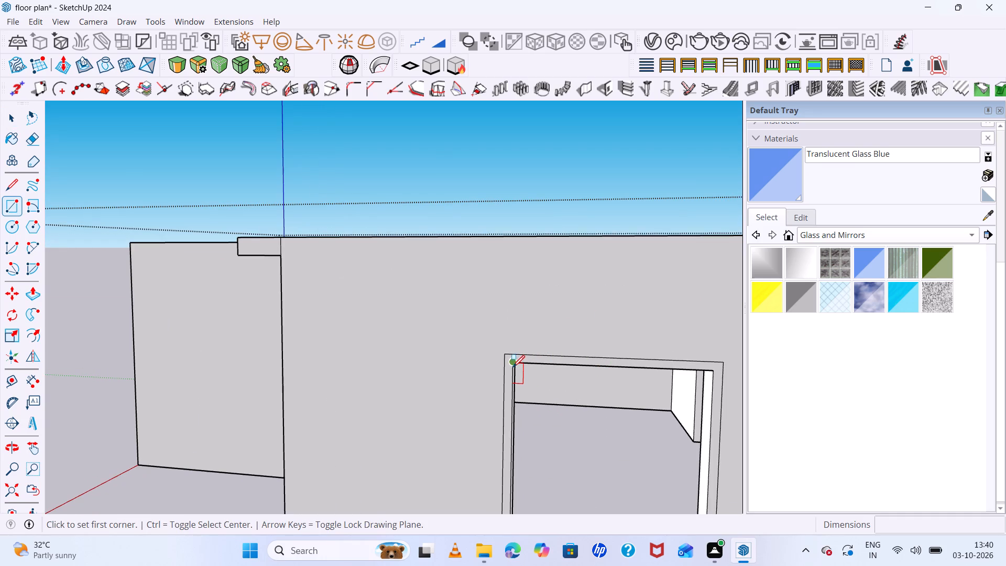
{"action": "left_click", "coordinate": [515, 362]}
{"action": "scroll", "coordinate": [483, 274], "scroll_direction": "down", "scroll_amount": 4}
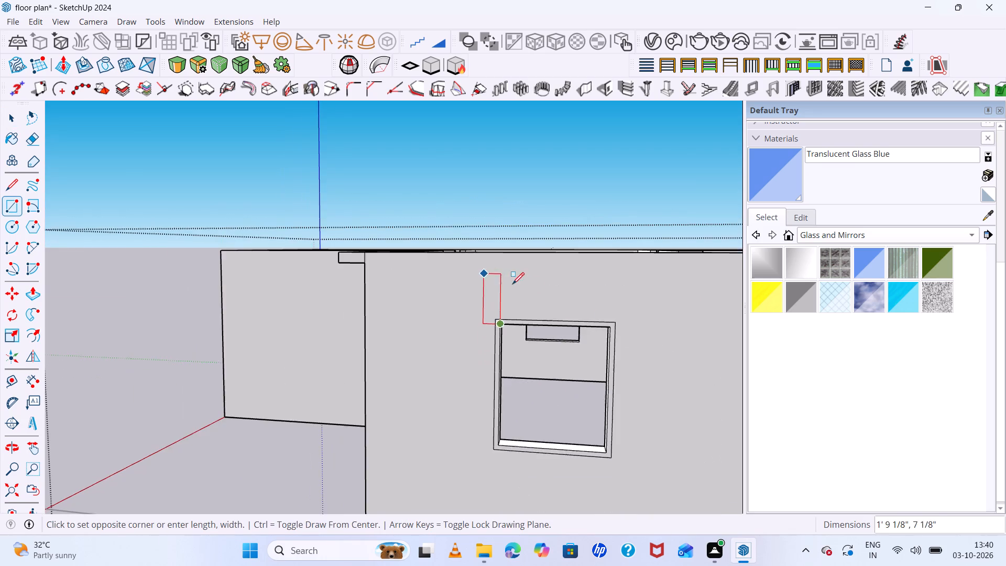
{"action": "scroll", "coordinate": [512, 284], "scroll_direction": "down", "scroll_amount": 7}
{"action": "scroll", "coordinate": [564, 380], "scroll_direction": "up", "scroll_amount": 10}
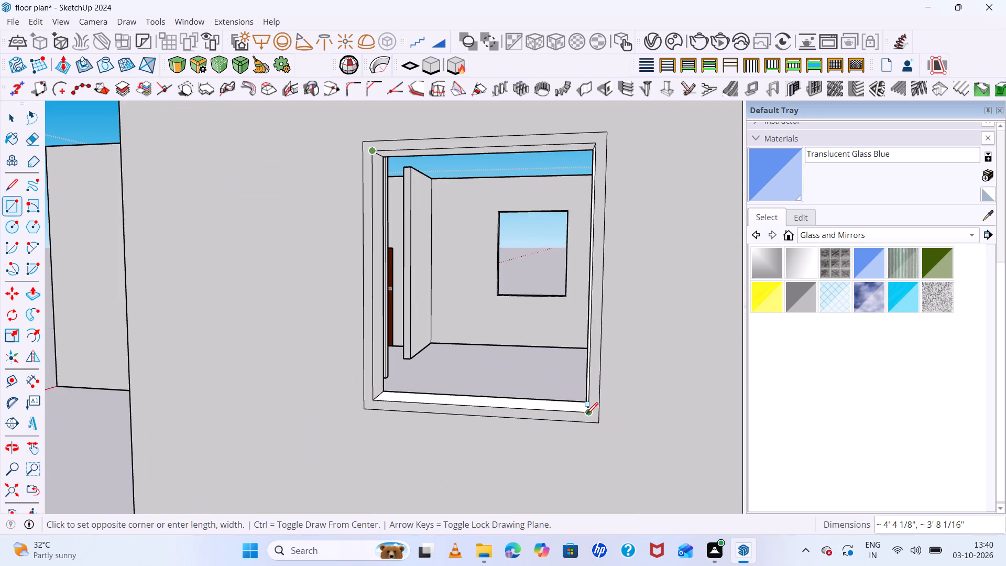
{"action": "left_click", "coordinate": [586, 414]}
Paint the new window pane with Translucent Glass Blue.
{"action": "left_click", "coordinate": [858, 265]}
{"action": "left_click", "coordinate": [539, 247]}
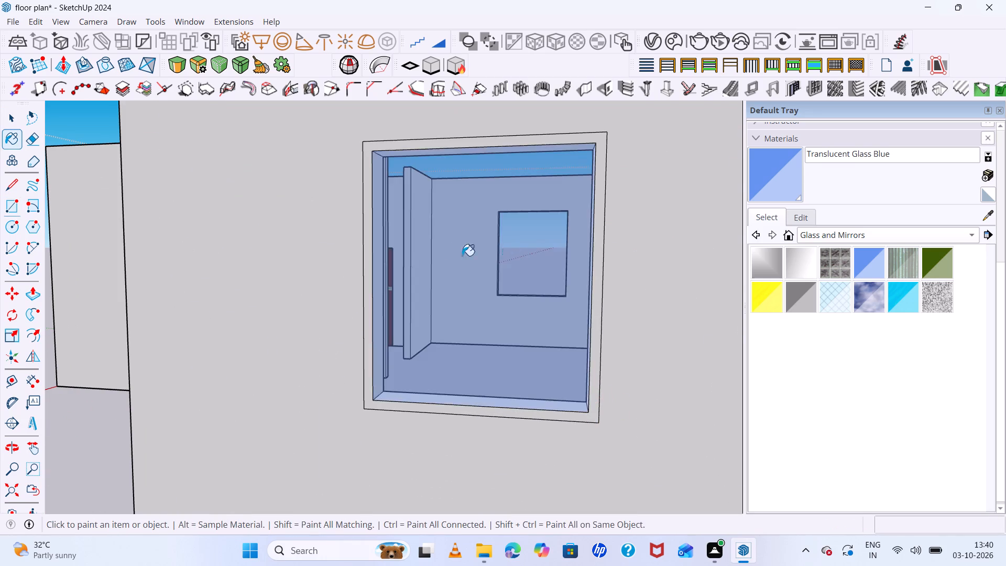
Sample the dark frame material Material130 from the finished window, paint the new window's frame border with it, and exit the walls group.
{"action": "scroll", "coordinate": [443, 256], "scroll_direction": "down", "scroll_amount": 11}
{"action": "middle_click_drag", "start_coordinate": [422, 301], "coordinate": [818, 352]}
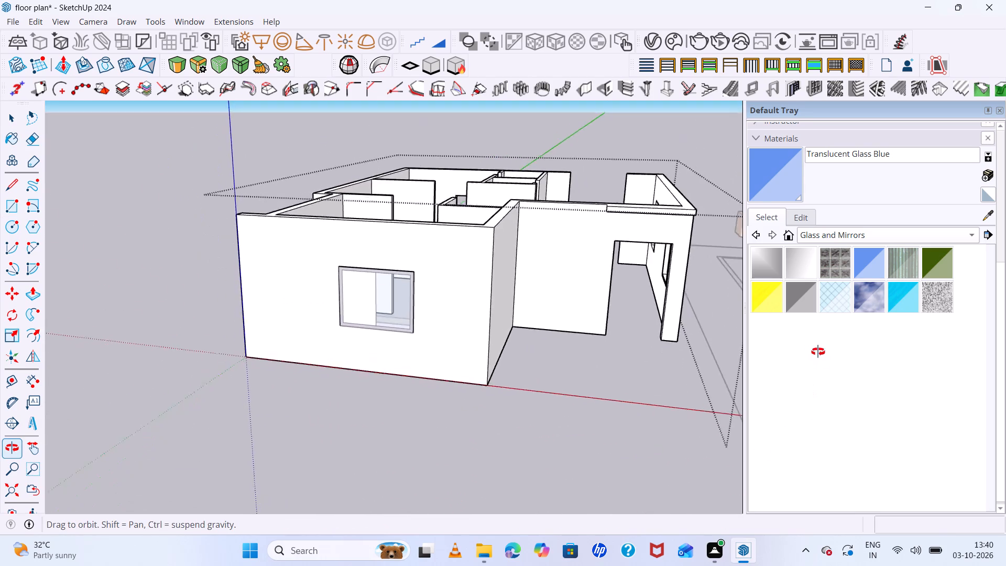
{"action": "middle_click_drag", "start_coordinate": [818, 352], "coordinate": [349, 287]}
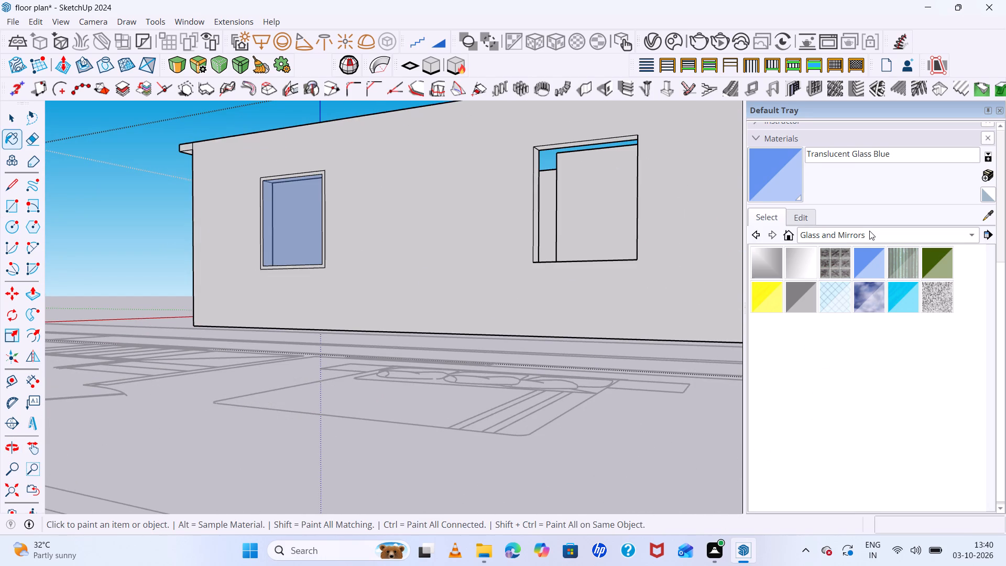
{"action": "left_click", "coordinate": [870, 237]}
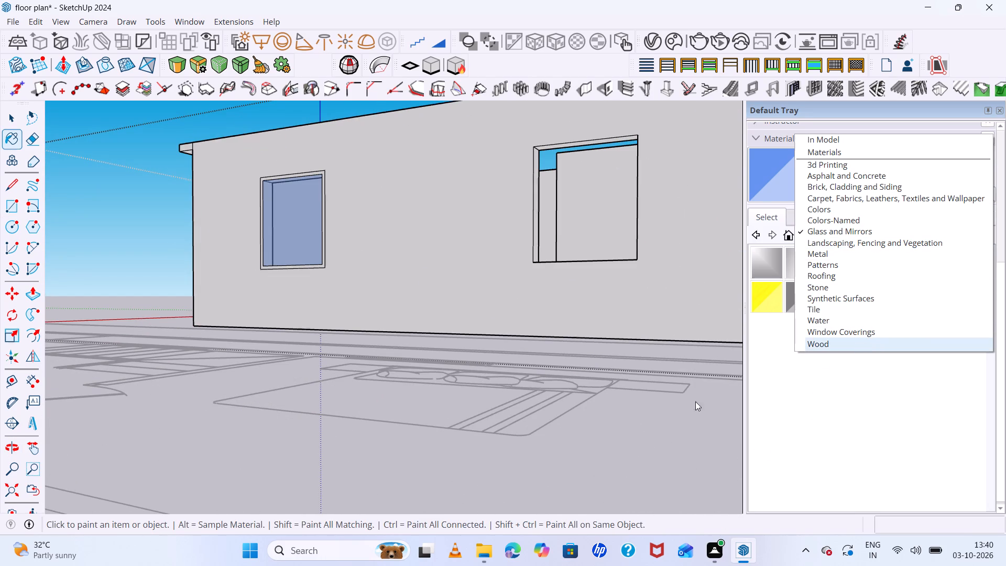
{"action": "middle_click_drag", "start_coordinate": [550, 408], "coordinate": [886, 418]}
{"action": "scroll", "coordinate": [285, 247], "scroll_direction": "up", "scroll_amount": 6}
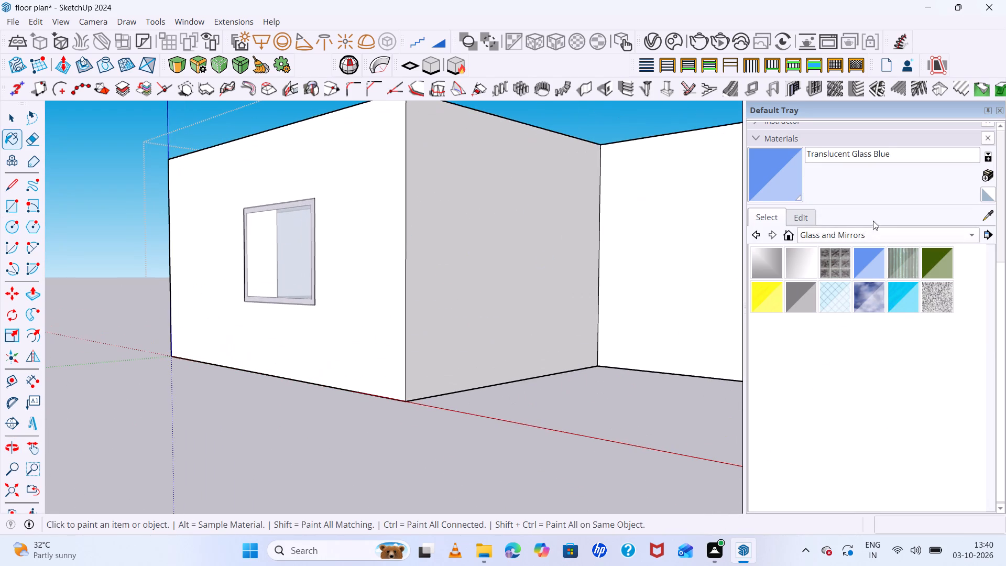
{"action": "left_click", "coordinate": [985, 213]}
{"action": "scroll", "coordinate": [314, 197], "scroll_direction": "up", "scroll_amount": 5}
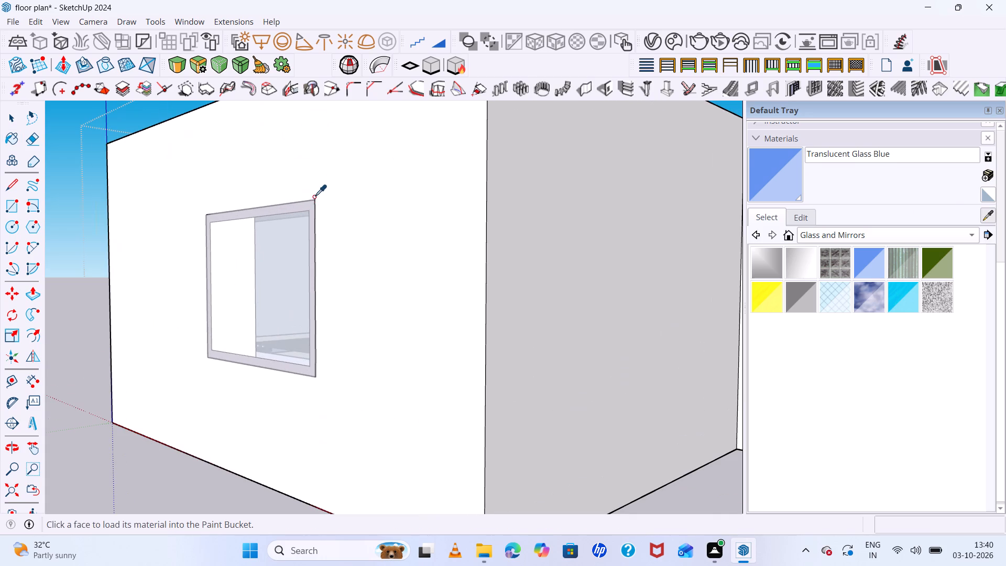
{"action": "left_click", "coordinate": [311, 205]}
{"action": "scroll", "coordinate": [222, 190], "scroll_direction": "down", "scroll_amount": 12}
{"action": "middle_click_drag", "start_coordinate": [460, 285], "coordinate": [242, 289]}
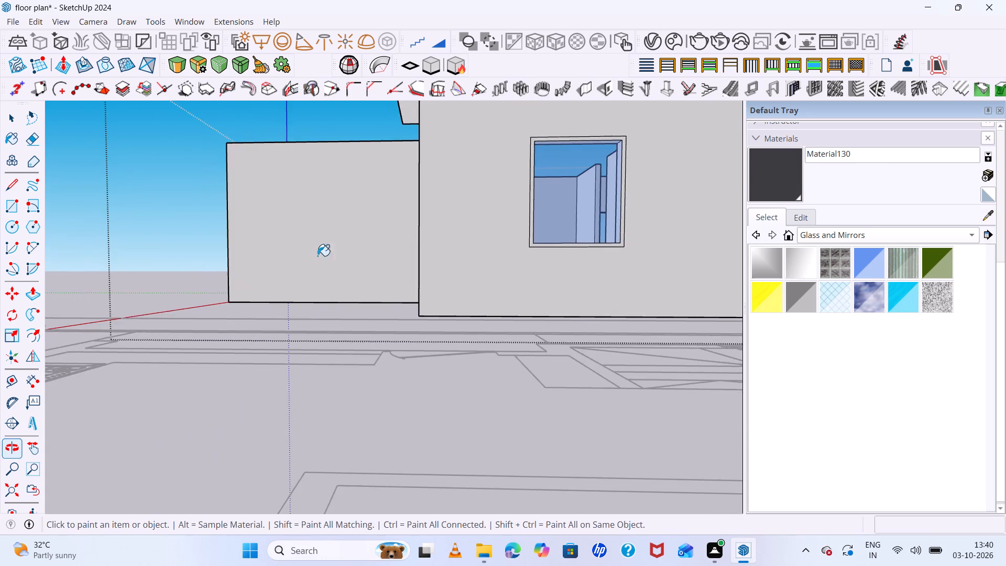
{"action": "scroll", "coordinate": [613, 176], "scroll_direction": "up", "scroll_amount": 5}
{"action": "scroll", "coordinate": [647, 209], "scroll_direction": "up", "scroll_amount": 6}
{"action": "left_click", "coordinate": [617, 217]}
{"action": "scroll", "coordinate": [494, 221], "scroll_direction": "down", "scroll_amount": 8}
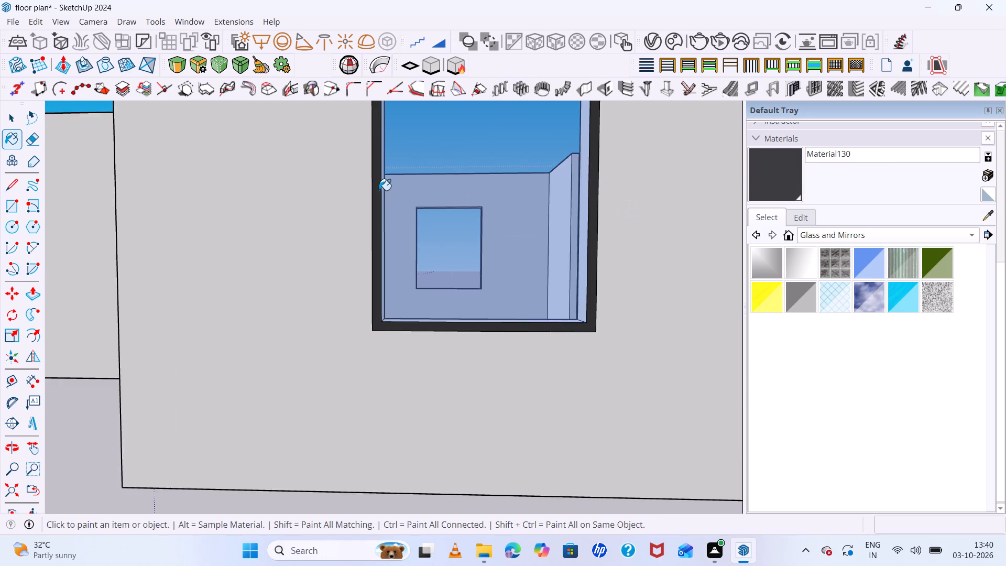
{"action": "scroll", "coordinate": [379, 190], "scroll_direction": "down", "scroll_amount": 10}
{"action": "middle_click_drag", "start_coordinate": [491, 344], "coordinate": [512, 405]}
{"action": "scroll", "coordinate": [377, 221], "scroll_direction": "down", "scroll_amount": 13}
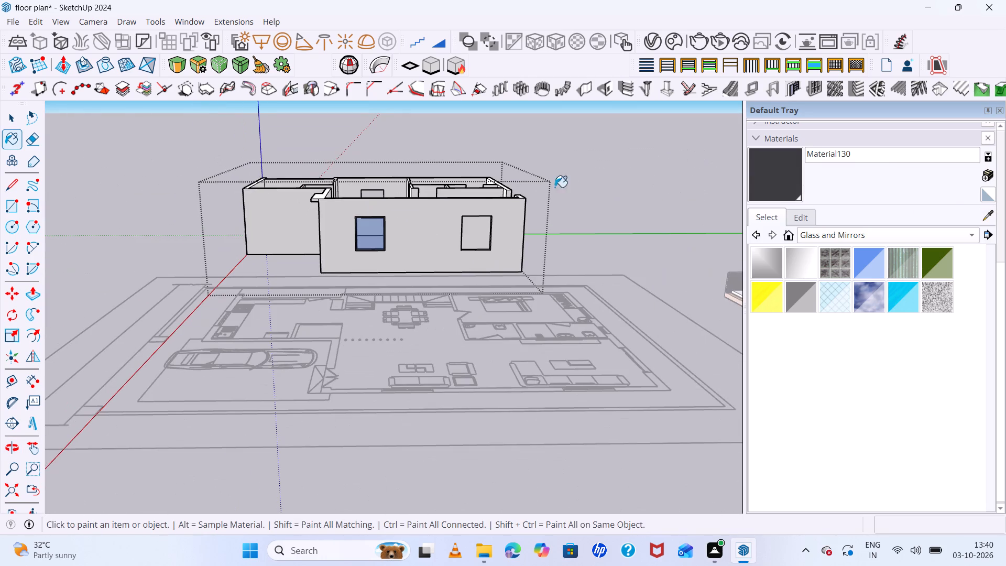
{"action": "key", "text": "space"}
{"action": "left_click", "coordinate": [609, 154]}
Paint the remaining white pane of the two-pane window on the end wall with Translucent Glass Blue.
{"action": "middle_click_drag", "start_coordinate": [506, 242], "coordinate": [784, 230]}
{"action": "middle_click_drag", "start_coordinate": [413, 247], "coordinate": [572, 241]}
{"action": "middle_click_drag", "start_coordinate": [426, 266], "coordinate": [533, 261]}
{"action": "scroll", "coordinate": [304, 233], "scroll_direction": "up", "scroll_amount": 13}
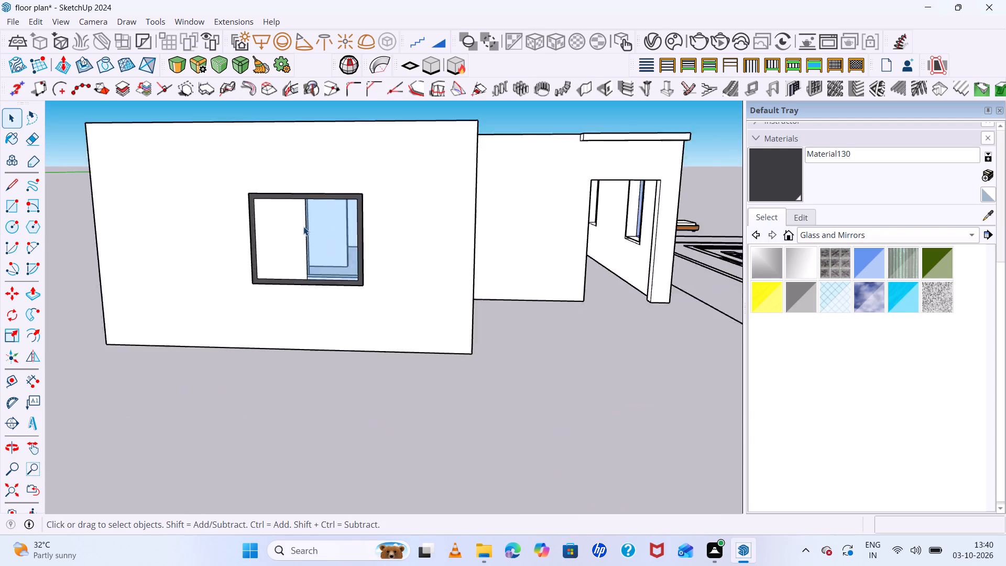
{"action": "middle_click_drag", "start_coordinate": [364, 296], "coordinate": [450, 313]}
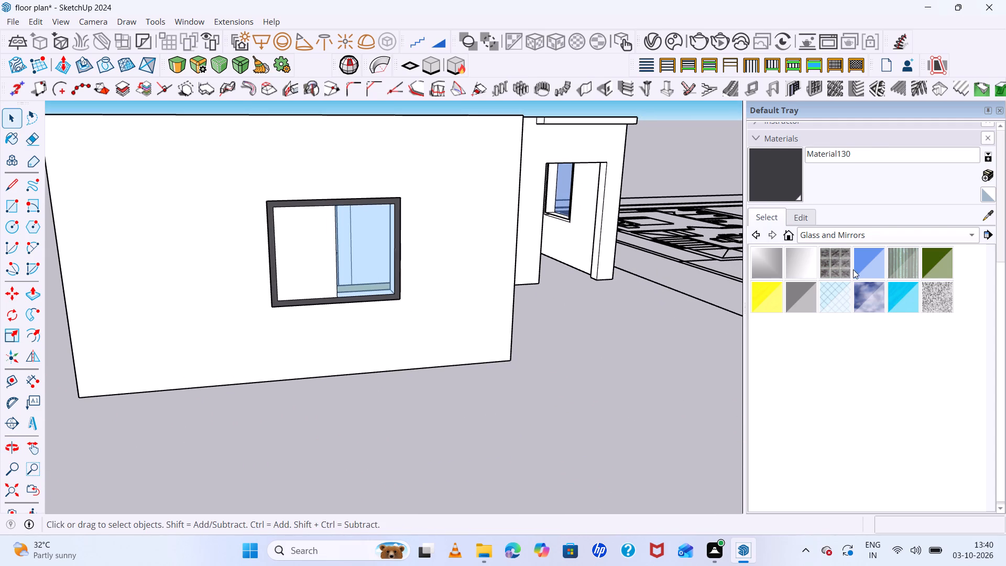
{"action": "double_click", "coordinate": [862, 264]}
{"action": "left_click", "coordinate": [332, 253]}
Examine both glazed windows and the house walls from several sides, together with the adjacent floor plans.
{"action": "scroll", "coordinate": [455, 300], "scroll_direction": "down", "scroll_amount": 6}
{"action": "middle_click_drag", "start_coordinate": [491, 360], "coordinate": [461, 366]}
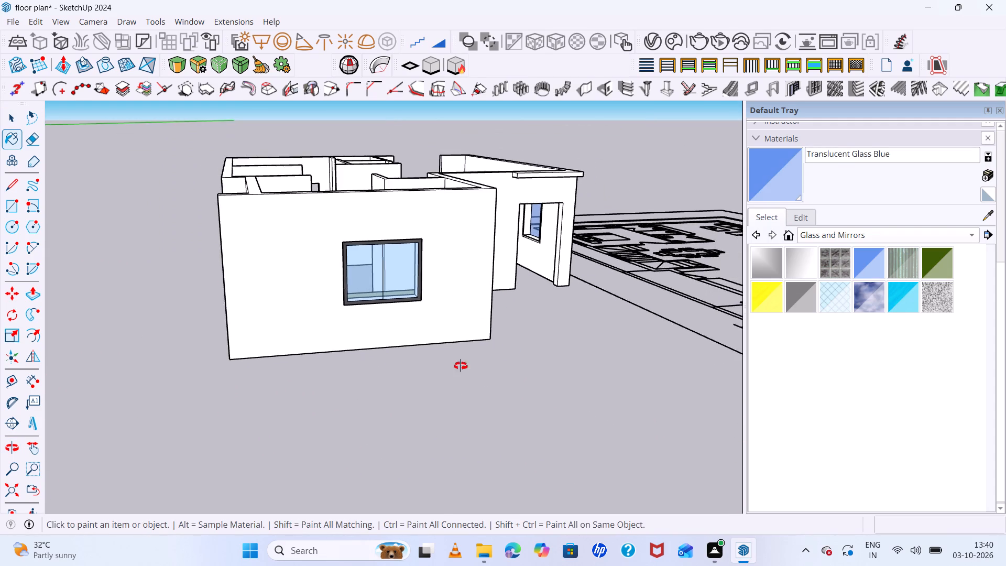
{"action": "middle_click_drag", "start_coordinate": [461, 366], "coordinate": [83, 167]}
{"action": "middle_click_drag", "start_coordinate": [307, 254], "coordinate": [272, 374]}
{"action": "scroll", "coordinate": [187, 200], "scroll_direction": "down", "scroll_amount": 7}
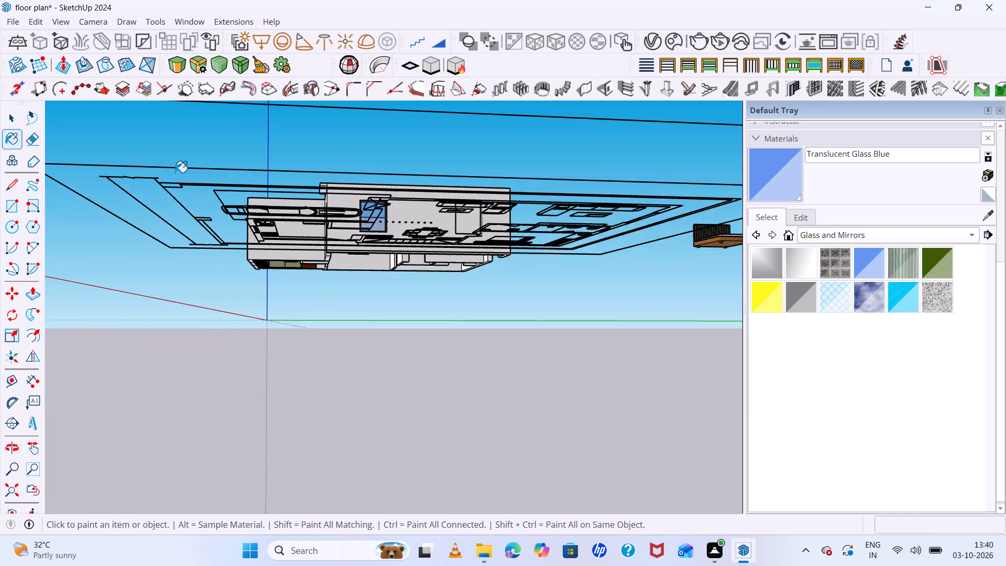
{"action": "scroll", "coordinate": [175, 172], "scroll_direction": "down", "scroll_amount": 5}
{"action": "middle_click_drag", "start_coordinate": [359, 258], "coordinate": [390, 385]}
{"action": "scroll", "coordinate": [401, 291], "scroll_direction": "down", "scroll_amount": 4}
{"action": "scroll", "coordinate": [457, 337], "scroll_direction": "up", "scroll_amount": 11}
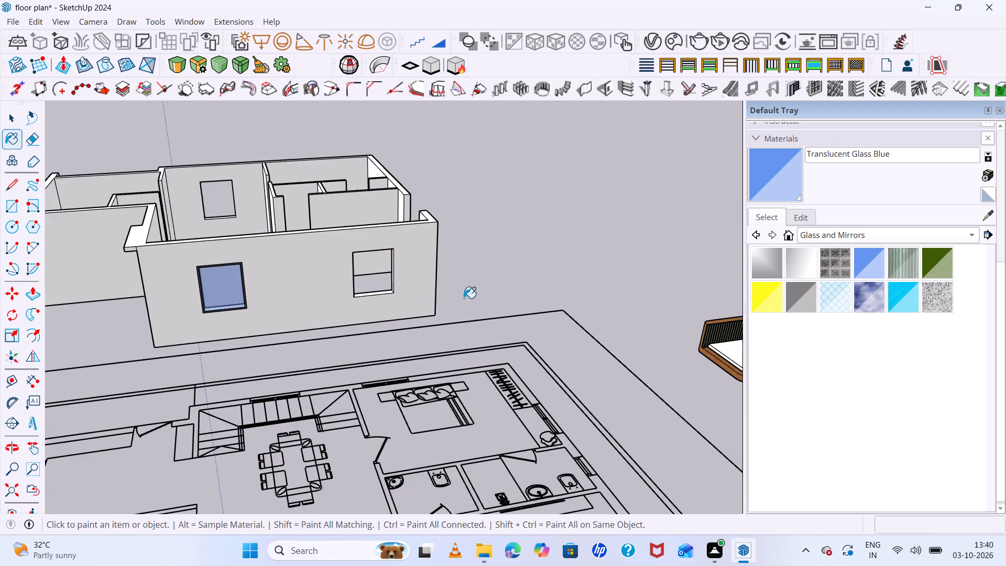
{"action": "middle_click_drag", "start_coordinate": [464, 298], "coordinate": [676, 182]}
{"action": "scroll", "coordinate": [494, 183], "scroll_direction": "down", "scroll_amount": 6}
{"action": "middle_click_drag", "start_coordinate": [516, 244], "coordinate": [711, 305]}
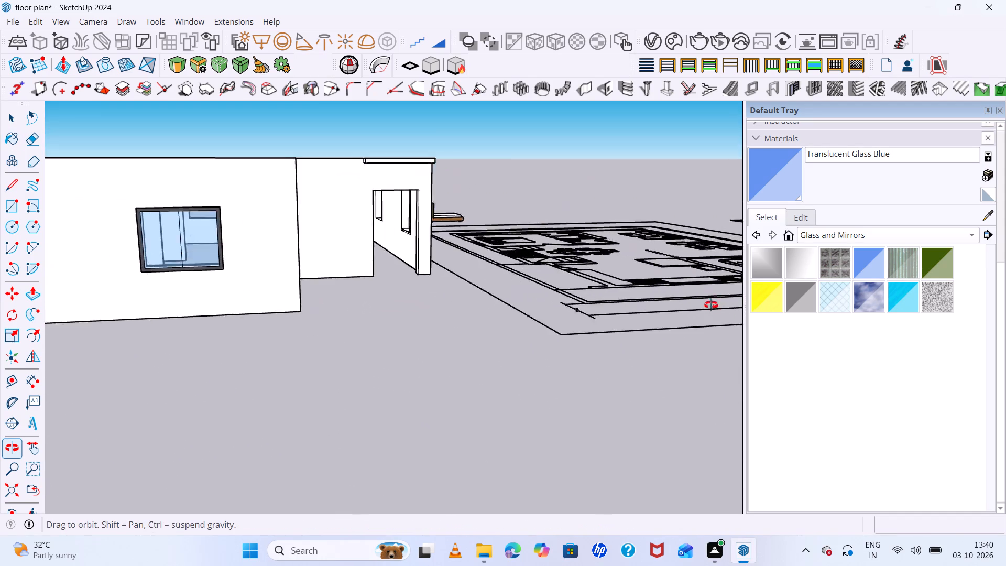
{"action": "middle_click_drag", "start_coordinate": [711, 305], "coordinate": [725, 407]}
{"action": "scroll", "coordinate": [378, 155], "scroll_direction": "down", "scroll_amount": 7}
{"action": "middle_click_drag", "start_coordinate": [633, 292], "coordinate": [391, 357]}
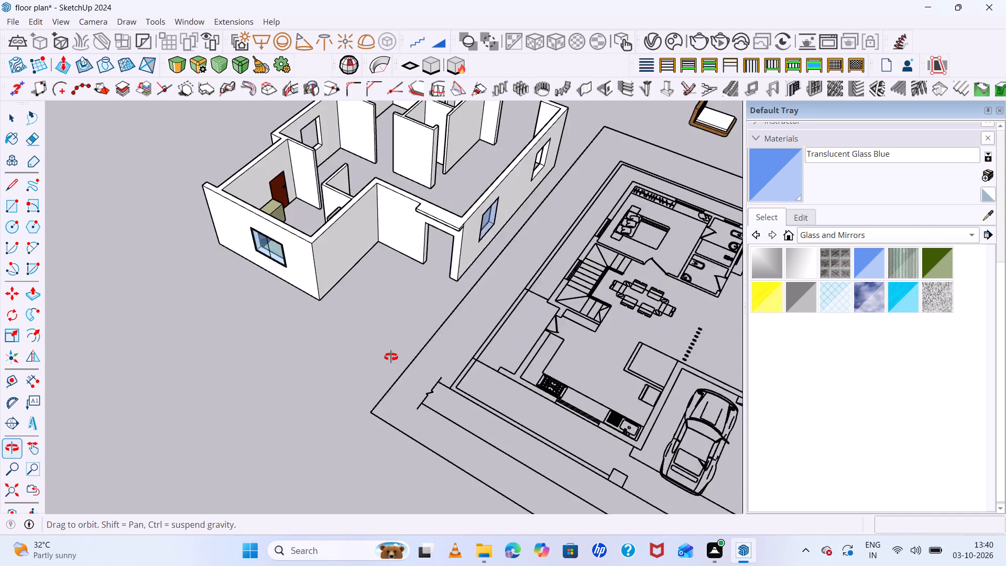
{"action": "middle_click_drag", "start_coordinate": [391, 357], "coordinate": [350, 325]}
{"action": "scroll", "coordinate": [300, 259], "scroll_direction": "down", "scroll_amount": 7}
{"action": "middle_click_drag", "start_coordinate": [421, 330], "coordinate": [790, 376]}
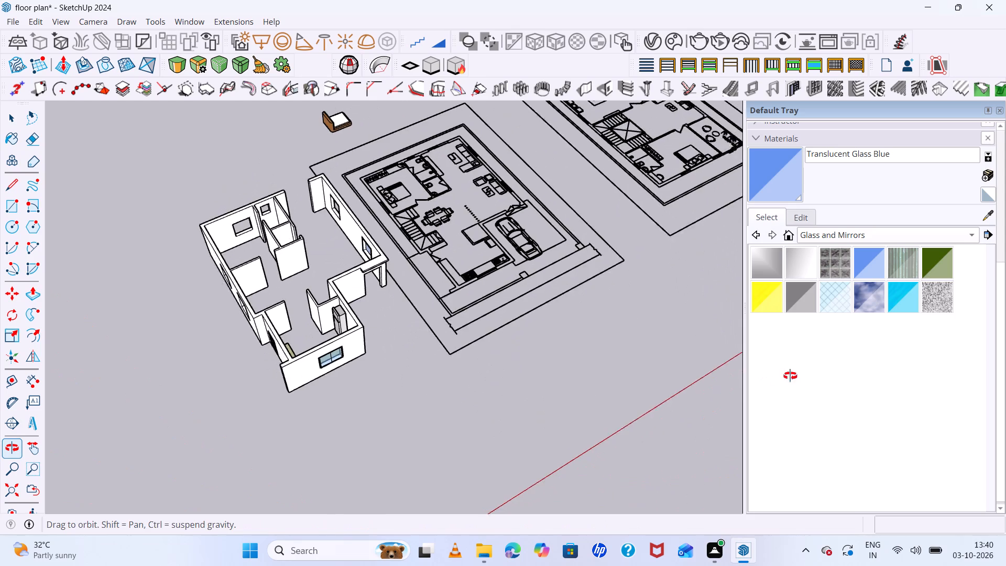
{"action": "middle_click_drag", "start_coordinate": [790, 376], "coordinate": [790, 375]}
{"action": "middle_click_drag", "start_coordinate": [259, 356], "coordinate": [117, 284]}
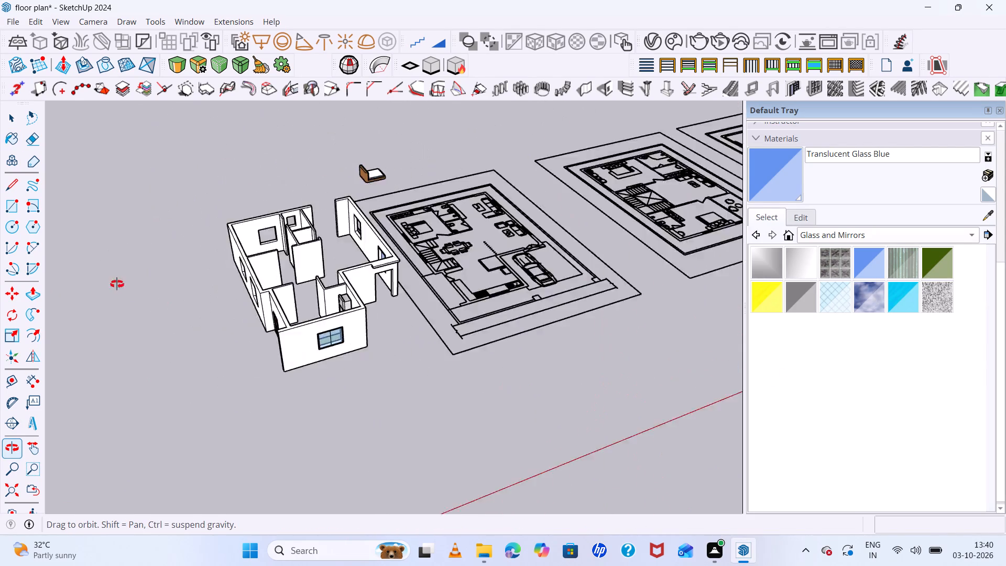
{"action": "middle_click_drag", "start_coordinate": [117, 284], "coordinate": [0, 213]}
{"action": "middle_click", "coordinate": [0, 213]}
Select the whole bed model standing beside the floor plan.
{"action": "scroll", "coordinate": [520, 256], "scroll_direction": "up", "scroll_amount": 12}
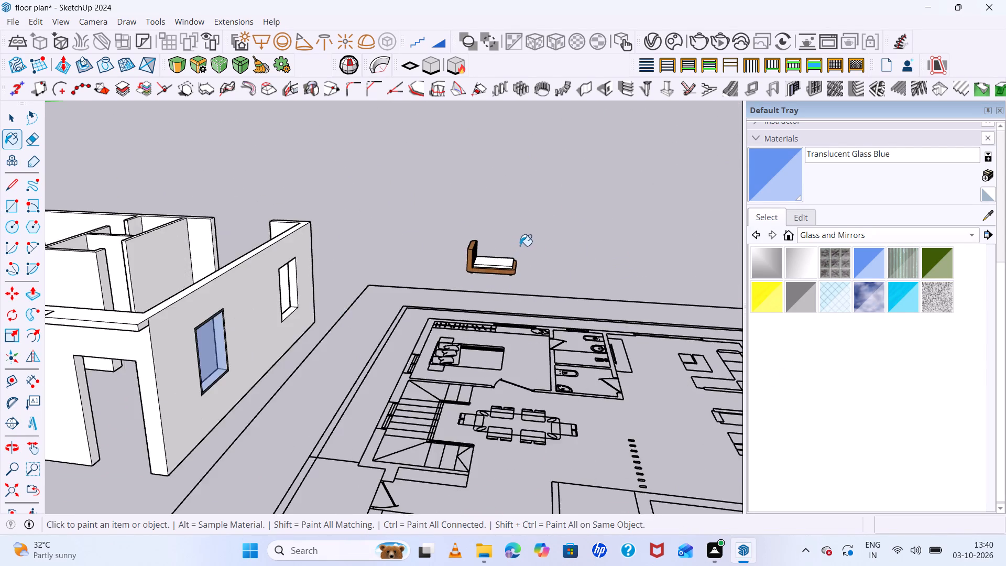
{"action": "middle_click_drag", "start_coordinate": [560, 290], "coordinate": [580, 347]}
{"action": "key", "text": "space"}
{"action": "double_click", "coordinate": [498, 262]}
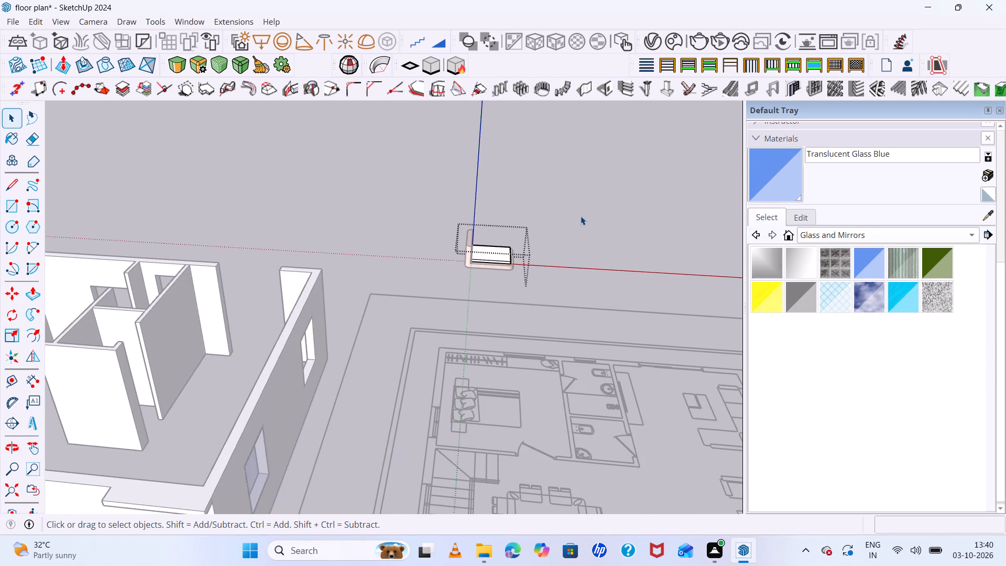
{"action": "left_click", "coordinate": [581, 216]}
{"action": "left_click_drag", "start_coordinate": [531, 233], "coordinate": [478, 273]}
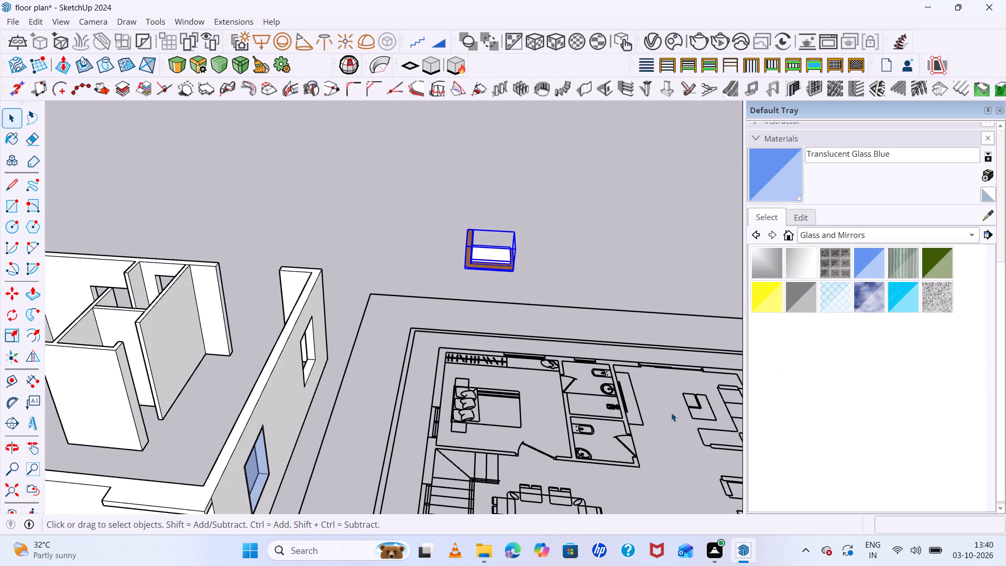
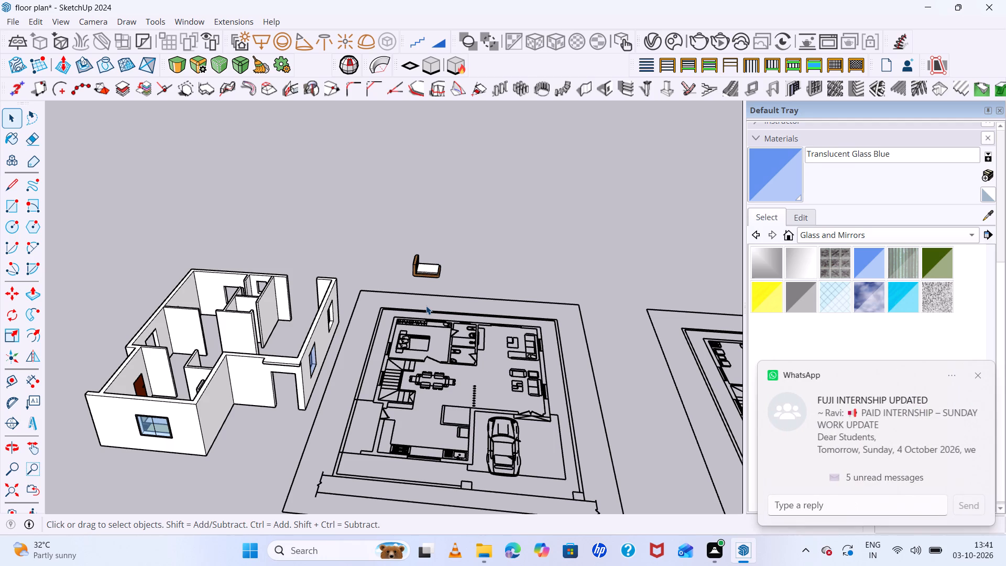
Dismiss the chat message notification covering the materials.
{"action": "double_click", "coordinate": [978, 375]}
Examine the bed model beside the floor plan, including its mattress and wooden base, up close.
{"action": "scroll", "coordinate": [371, 448], "scroll_direction": "down", "scroll_amount": 3}
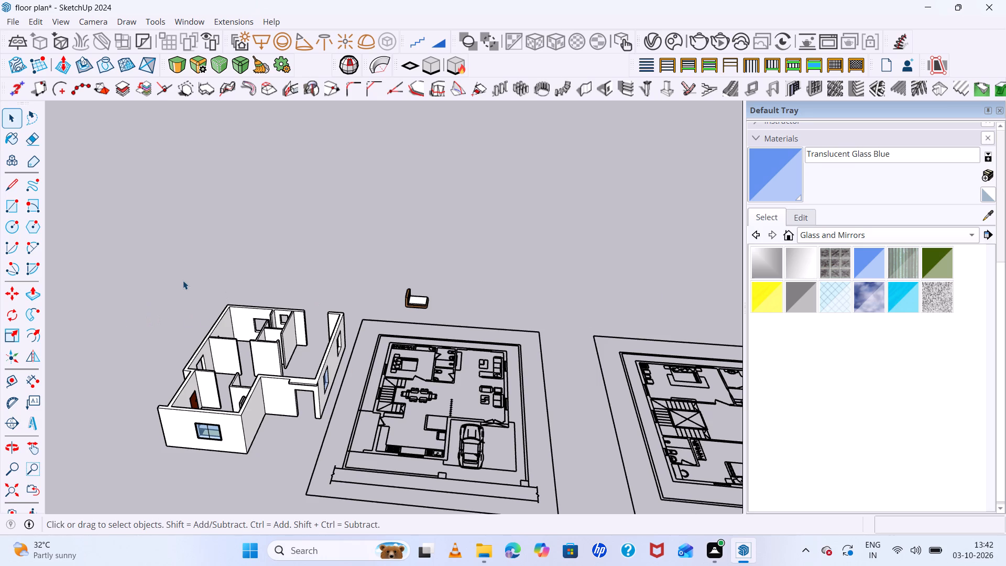
{"action": "scroll", "coordinate": [258, 295], "scroll_direction": "down", "scroll_amount": 4}
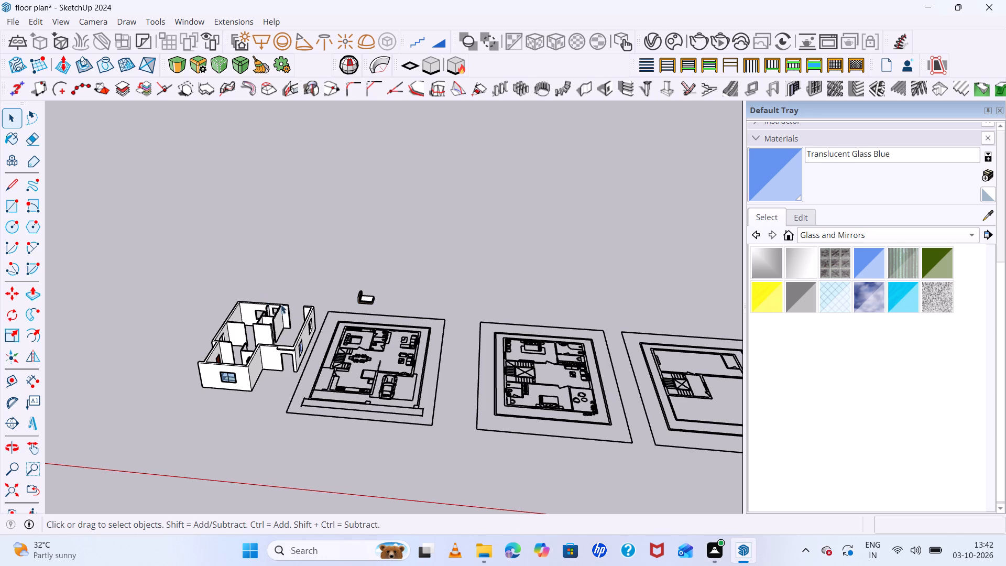
{"action": "scroll", "coordinate": [370, 281], "scroll_direction": "up", "scroll_amount": 7}
{"action": "left_click", "coordinate": [379, 304]}
{"action": "left_click_drag", "start_coordinate": [379, 304], "coordinate": [344, 328]}
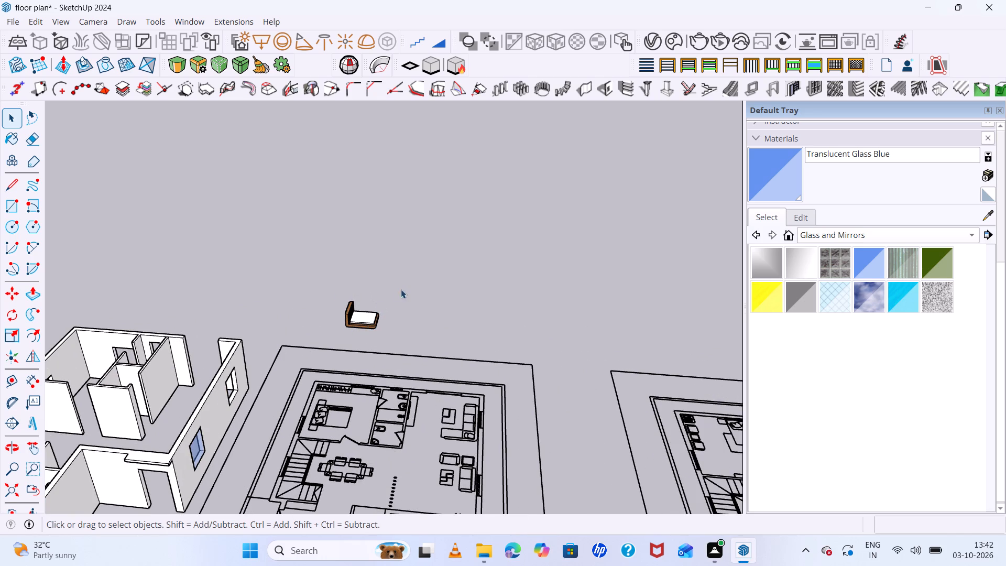
{"action": "left_click_drag", "start_coordinate": [401, 289], "coordinate": [337, 329]}
{"action": "scroll", "coordinate": [336, 305], "scroll_direction": "up", "scroll_amount": 7}
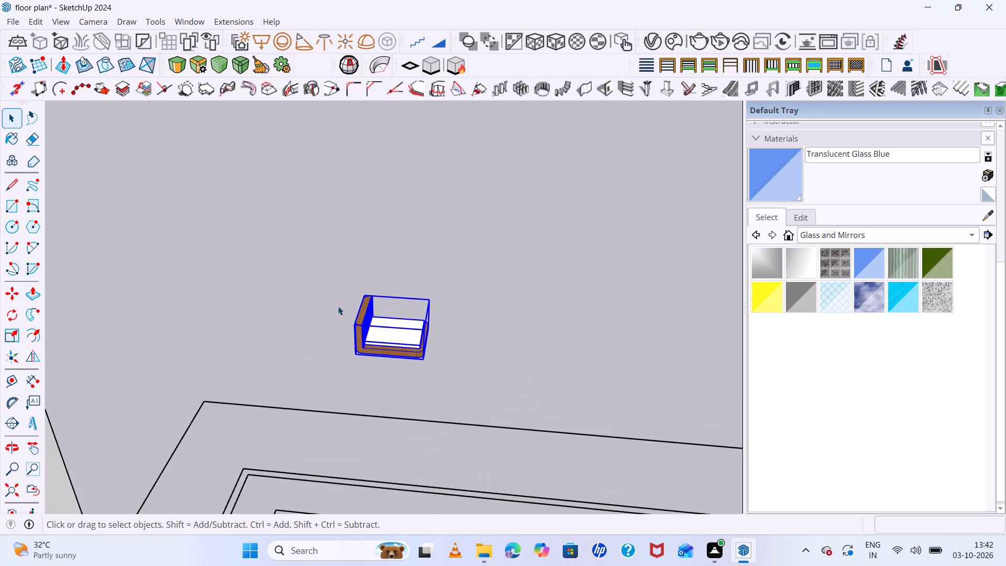
{"action": "scroll", "coordinate": [417, 371], "scroll_direction": "up", "scroll_amount": 1}
{"action": "middle_click_drag", "start_coordinate": [409, 363], "coordinate": [272, 276]}
{"action": "scroll", "coordinate": [404, 335], "scroll_direction": "up", "scroll_amount": 1}
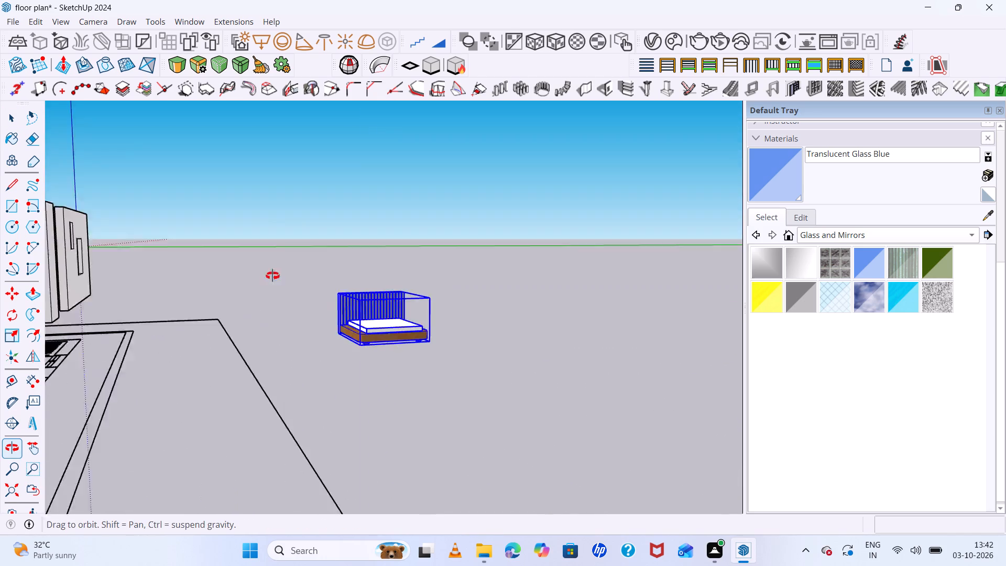
{"action": "middle_click_drag", "start_coordinate": [272, 276], "coordinate": [288, 286]}
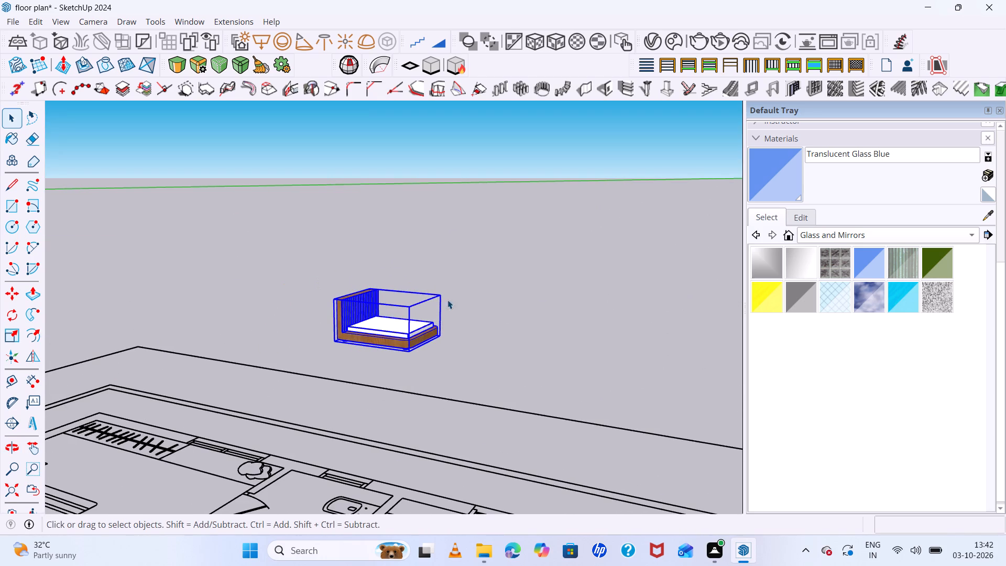
{"action": "left_click", "coordinate": [494, 332]}
{"action": "scroll", "coordinate": [389, 358], "scroll_direction": "up", "scroll_amount": 1}
{"action": "middle_click_drag", "start_coordinate": [392, 363], "coordinate": [535, 440]}
{"action": "scroll", "coordinate": [438, 350], "scroll_direction": "up", "scroll_amount": 8}
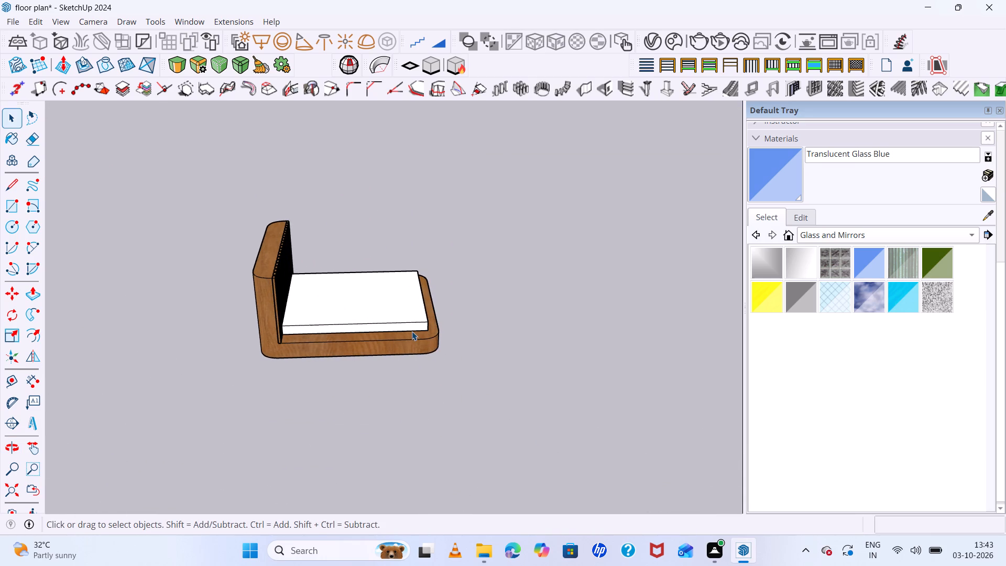
{"action": "left_click", "coordinate": [412, 331]}
{"action": "scroll", "coordinate": [412, 331], "scroll_direction": "up", "scroll_amount": 8}
{"action": "scroll", "coordinate": [456, 322], "scroll_direction": "up", "scroll_amount": 2}
{"action": "middle_click_drag", "start_coordinate": [456, 322], "coordinate": [382, 267]}
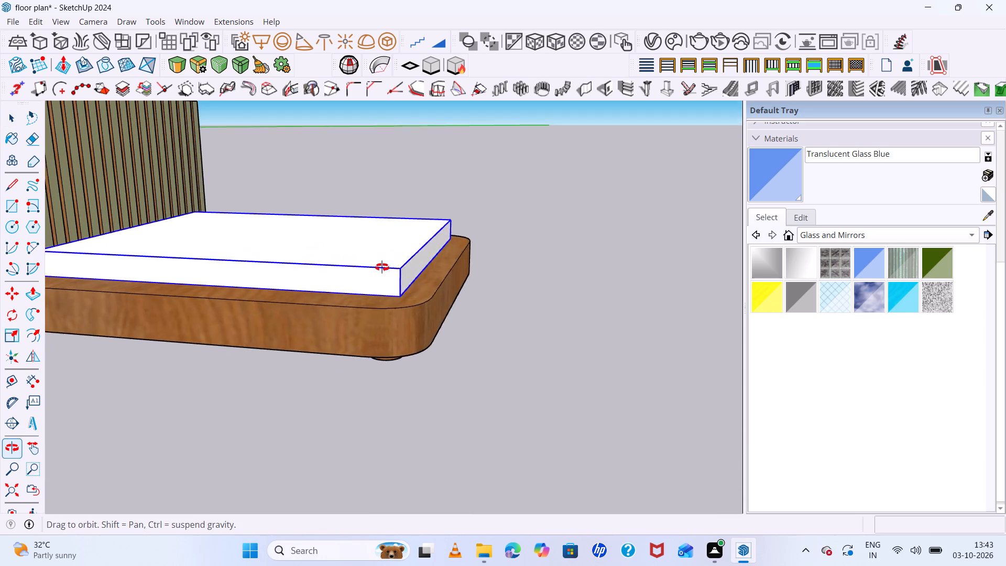
{"action": "middle_click_drag", "start_coordinate": [382, 267], "coordinate": [560, 343]}
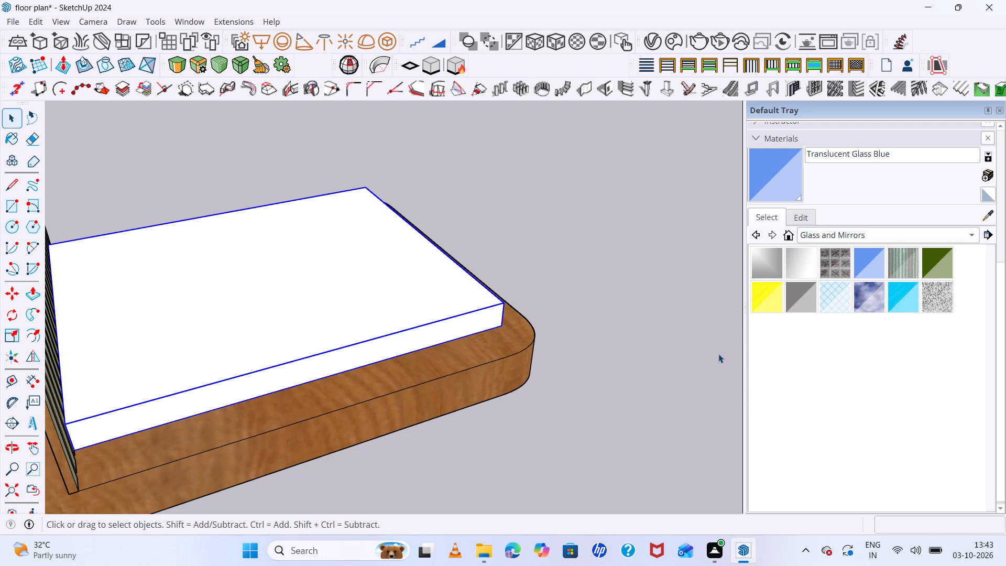
{"action": "scroll", "coordinate": [244, 294], "scroll_direction": "down", "scroll_amount": 6}
{"action": "left_click", "coordinate": [479, 257]}
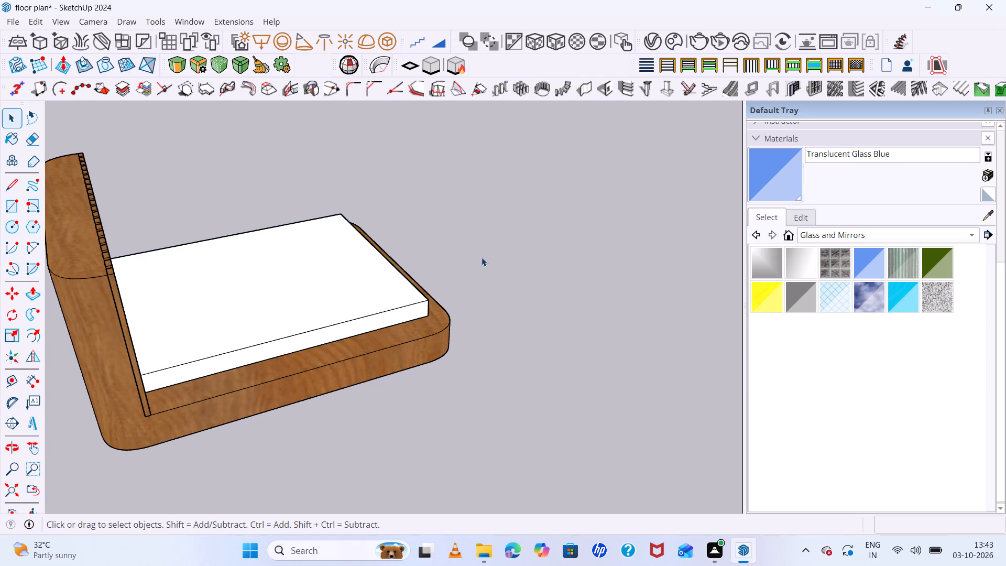
Examine the bed's slatted headboard, base corner and feet from low and high angles.
{"action": "middle_click_drag", "start_coordinate": [600, 321], "coordinate": [307, 153]}
{"action": "middle_click", "coordinate": [308, 151]}
{"action": "scroll", "coordinate": [192, 319], "scroll_direction": "up", "scroll_amount": 5}
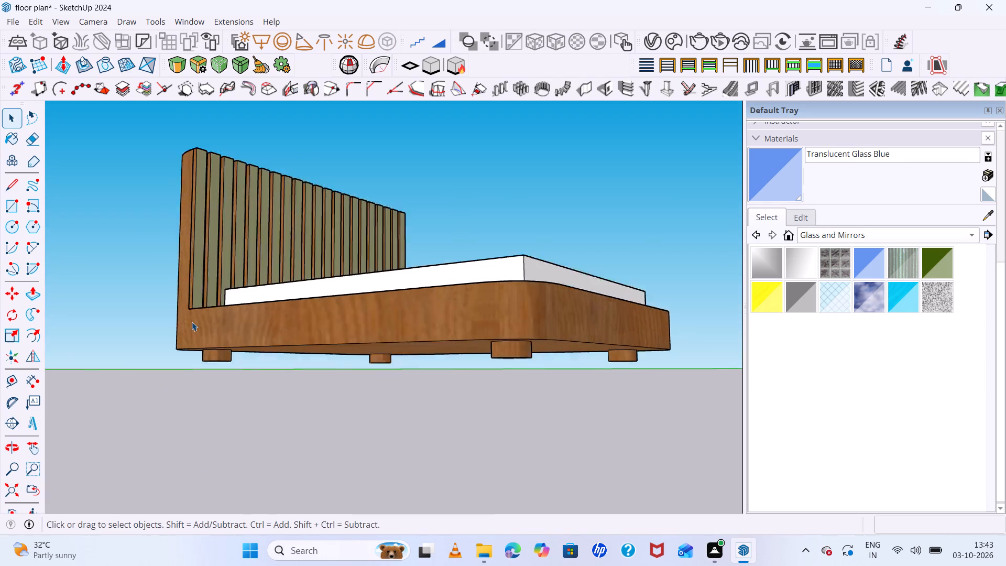
{"action": "scroll", "coordinate": [192, 322], "scroll_direction": "up", "scroll_amount": 8}
{"action": "middle_click_drag", "start_coordinate": [212, 295], "coordinate": [458, 423]}
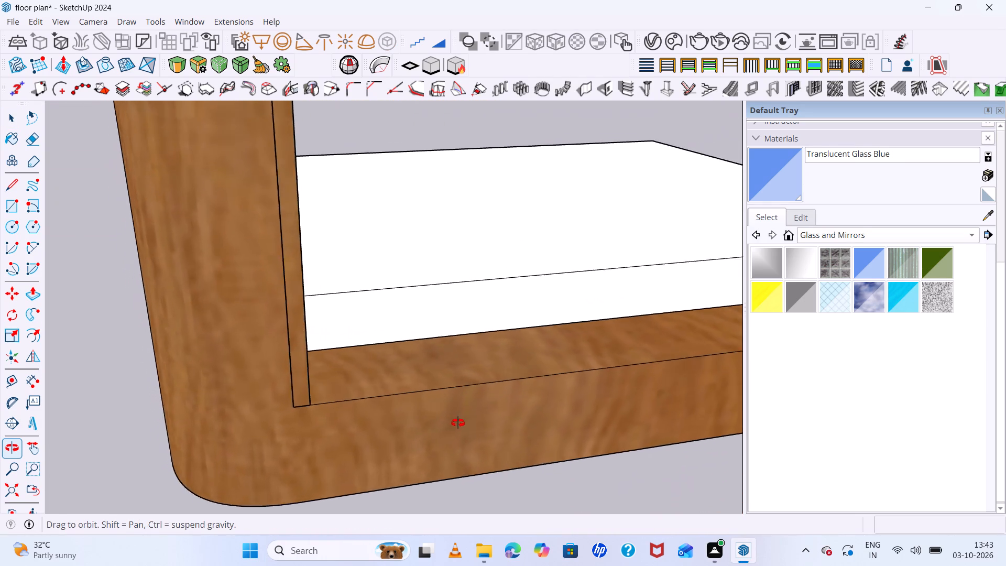
{"action": "middle_click_drag", "start_coordinate": [458, 423], "coordinate": [110, 350]}
{"action": "middle_click", "coordinate": [110, 350]}
{"action": "scroll", "coordinate": [255, 282], "scroll_direction": "down", "scroll_amount": 20}
{"action": "scroll", "coordinate": [255, 282], "scroll_direction": "down", "scroll_amount": 4}
{"action": "middle_click_drag", "start_coordinate": [396, 372], "coordinate": [415, 396]}
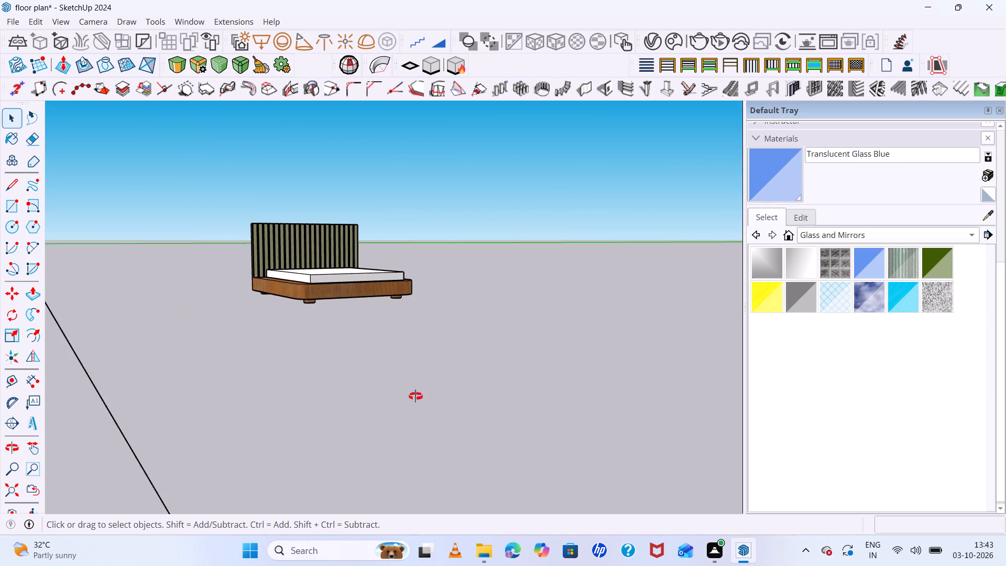
{"action": "middle_click_drag", "start_coordinate": [415, 396], "coordinate": [360, 385]}
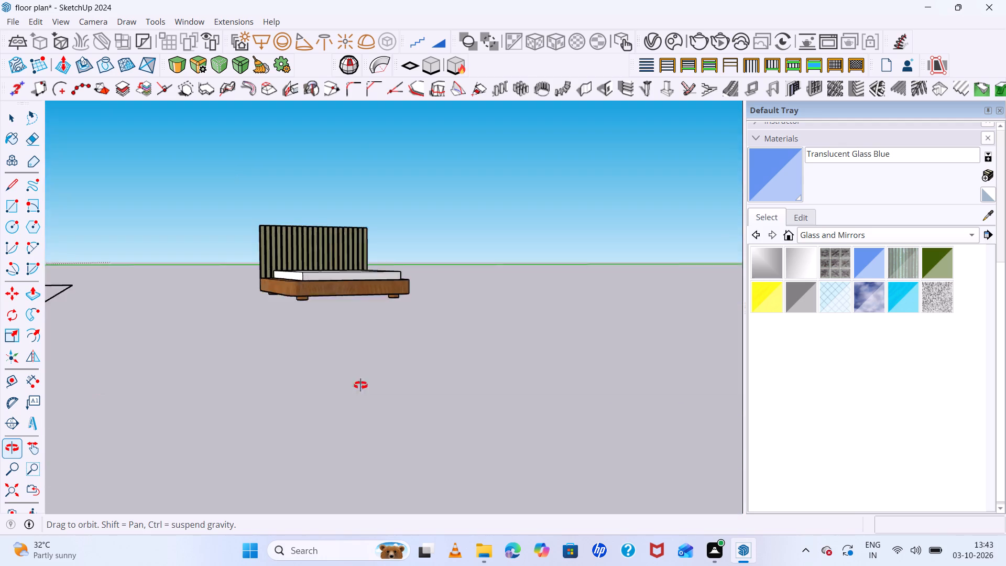
{"action": "middle_click_drag", "start_coordinate": [360, 385], "coordinate": [390, 510]}
{"action": "scroll", "coordinate": [390, 506], "scroll_direction": "up", "scroll_amount": 1}
{"action": "scroll", "coordinate": [356, 350], "scroll_direction": "down", "scroll_amount": 20}
{"action": "scroll", "coordinate": [358, 349], "scroll_direction": "down", "scroll_amount": 8}
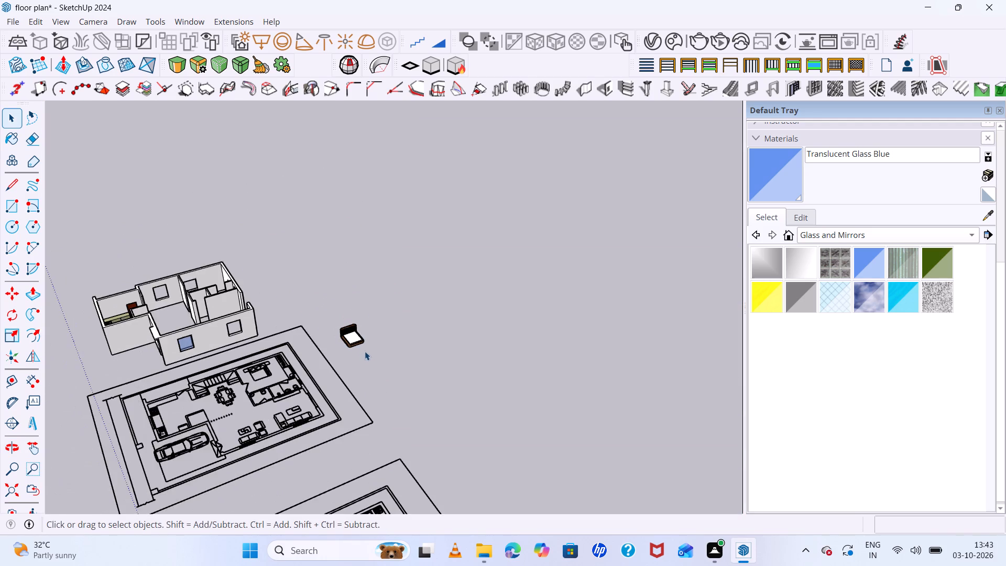
Select the whole bed model and move it into the corner bedroom of the house walls, with its headboard toward the outer window wall.
{"action": "scroll", "coordinate": [359, 312], "scroll_direction": "up", "scroll_amount": 7}
{"action": "left_click", "coordinate": [350, 367]}
{"action": "left_click_drag", "start_coordinate": [382, 323], "coordinate": [355, 393]}
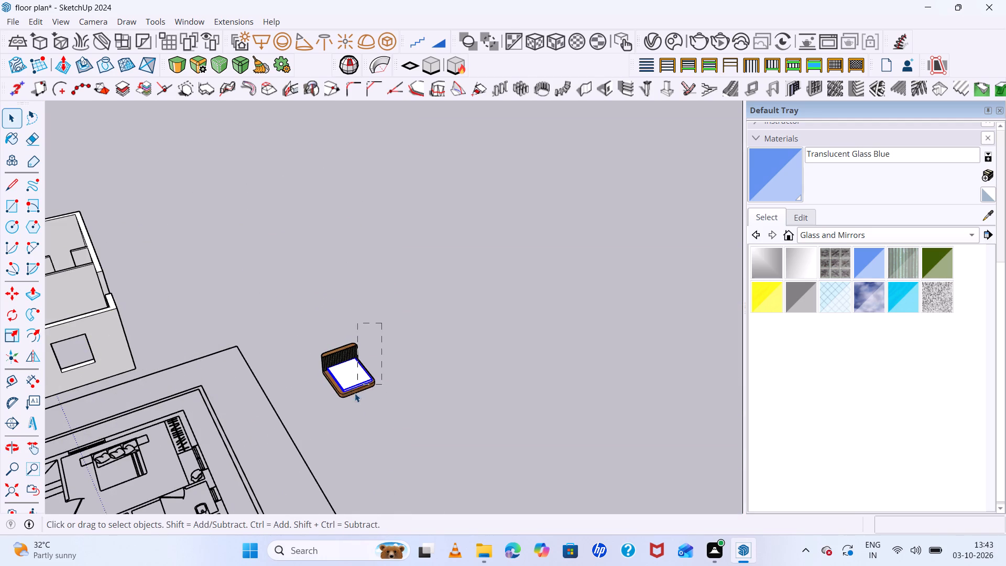
{"action": "left_click_drag", "start_coordinate": [355, 393], "coordinate": [333, 438]}
{"action": "left_click", "coordinate": [332, 441]}
{"action": "left_click", "coordinate": [329, 448]}
{"action": "left_click", "coordinate": [397, 320]}
{"action": "left_click_drag", "start_coordinate": [396, 325], "coordinate": [305, 458]}
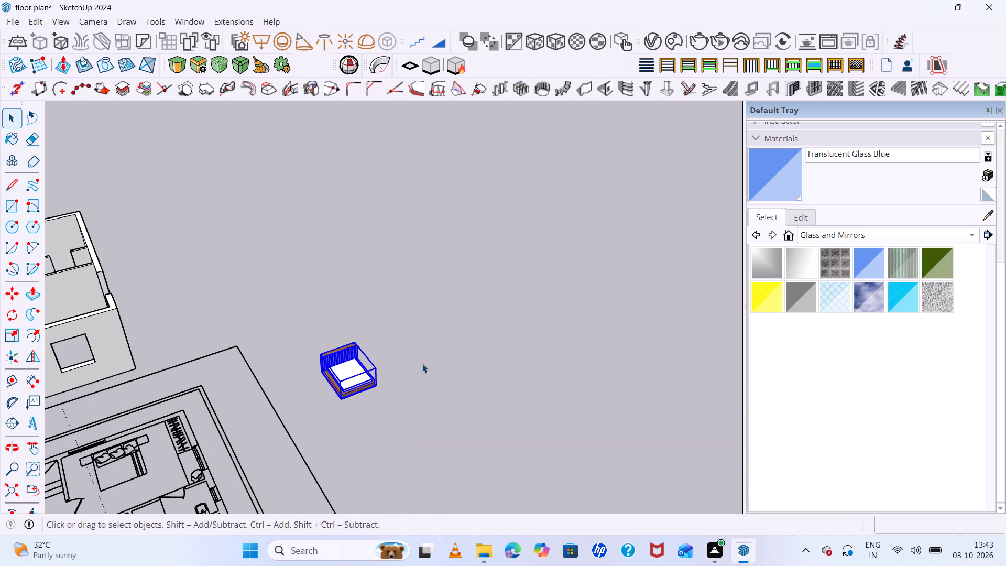
{"action": "key", "text": "m"}
{"action": "scroll", "coordinate": [330, 343], "scroll_direction": "up", "scroll_amount": 7}
{"action": "left_click", "coordinate": [344, 359]}
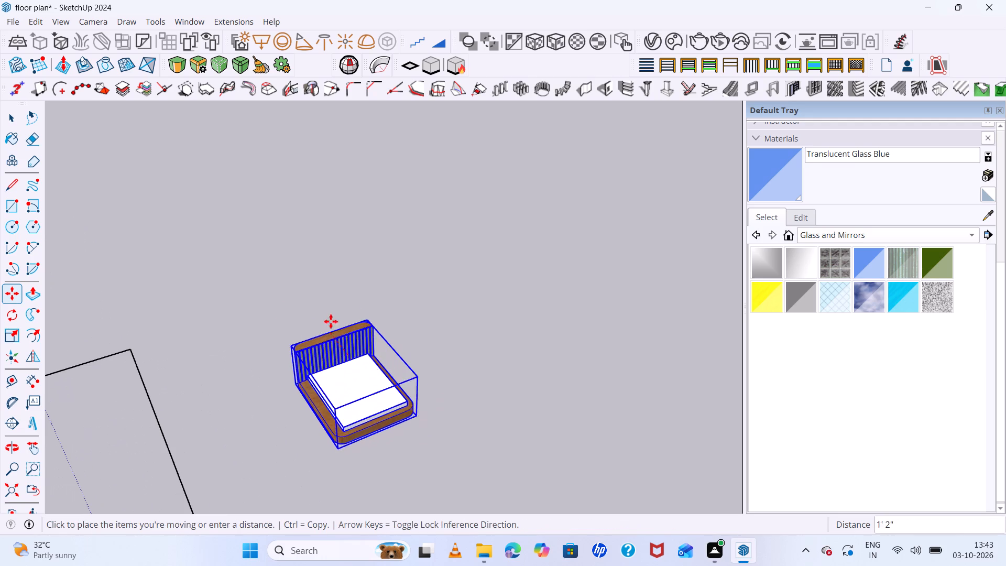
{"action": "scroll", "coordinate": [272, 312], "scroll_direction": "down", "scroll_amount": 20}
{"action": "scroll", "coordinate": [272, 312], "scroll_direction": "down", "scroll_amount": 5}
{"action": "scroll", "coordinate": [232, 238], "scroll_direction": "up", "scroll_amount": 7}
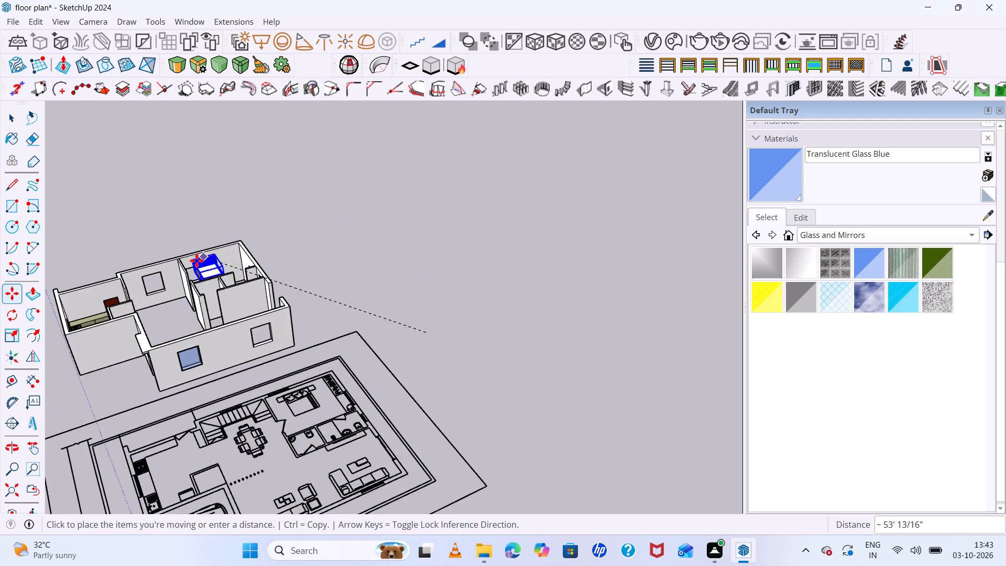
{"action": "scroll", "coordinate": [196, 260], "scroll_direction": "up", "scroll_amount": 4}
{"action": "middle_click_drag", "start_coordinate": [231, 279], "coordinate": [267, 346]}
{"action": "scroll", "coordinate": [253, 293], "scroll_direction": "up", "scroll_amount": 6}
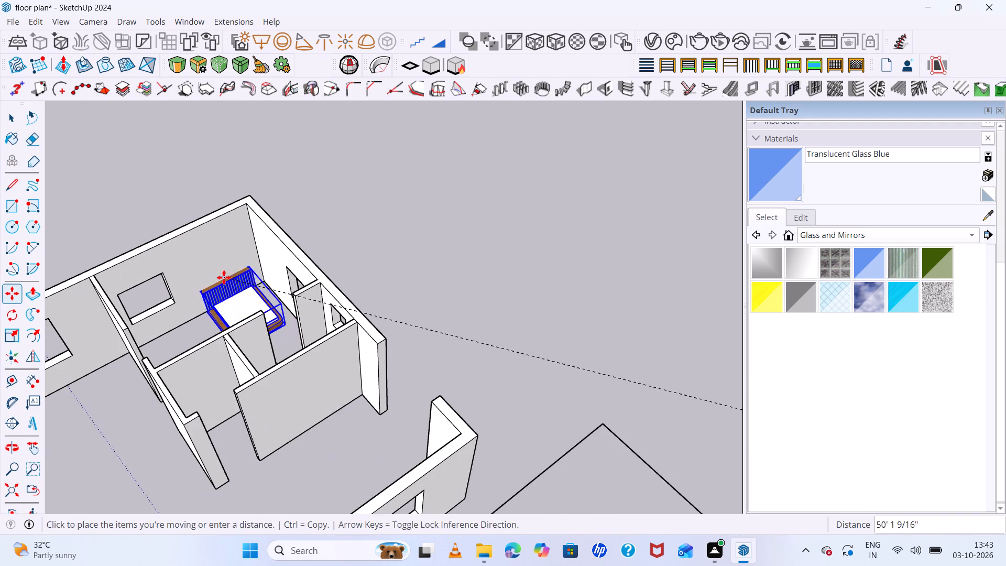
{"action": "triple_click", "coordinate": [221, 282]}
{"action": "left_click", "coordinate": [221, 282]}
{"action": "middle_click_drag", "start_coordinate": [342, 279], "coordinate": [221, 303]}
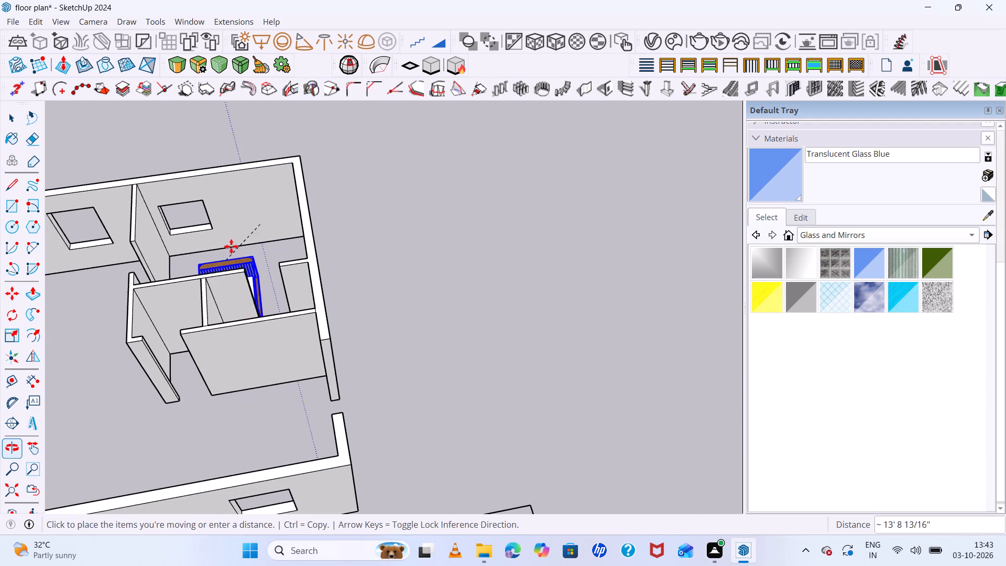
{"action": "left_click", "coordinate": [245, 227]}
Raise the bed by about 6 inches from its position below the bottom of the house walls.
{"action": "middle_click_drag", "start_coordinate": [346, 217], "coordinate": [95, 153]}
{"action": "scroll", "coordinate": [76, 265], "scroll_direction": "up", "scroll_amount": 1}
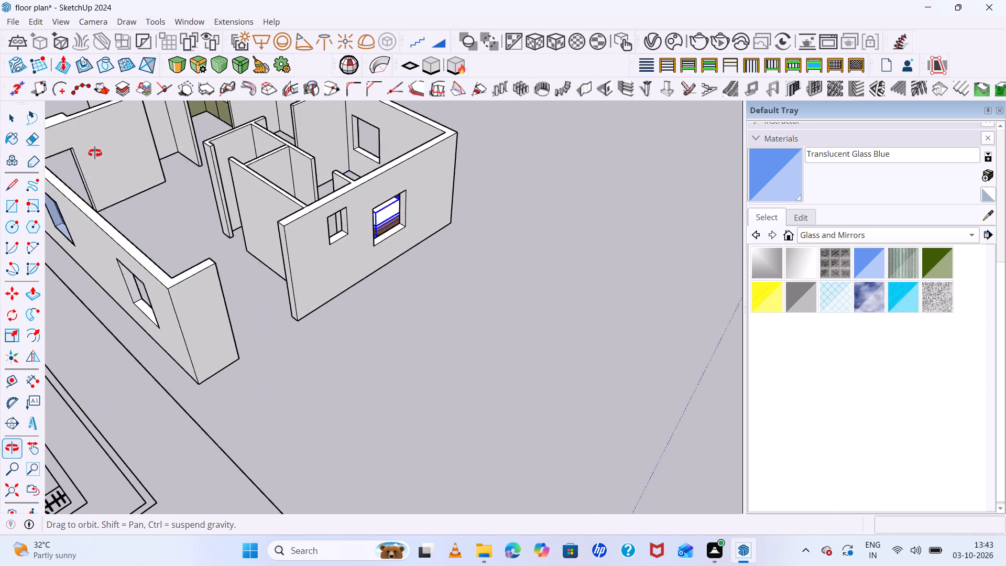
{"action": "middle_click_drag", "start_coordinate": [95, 153], "coordinate": [96, 148]}
{"action": "scroll", "coordinate": [316, 196], "scroll_direction": "up", "scroll_amount": 6}
{"action": "middle_click_drag", "start_coordinate": [483, 231], "coordinate": [156, 74]}
{"action": "scroll", "coordinate": [154, 100], "scroll_direction": "up", "scroll_amount": 1}
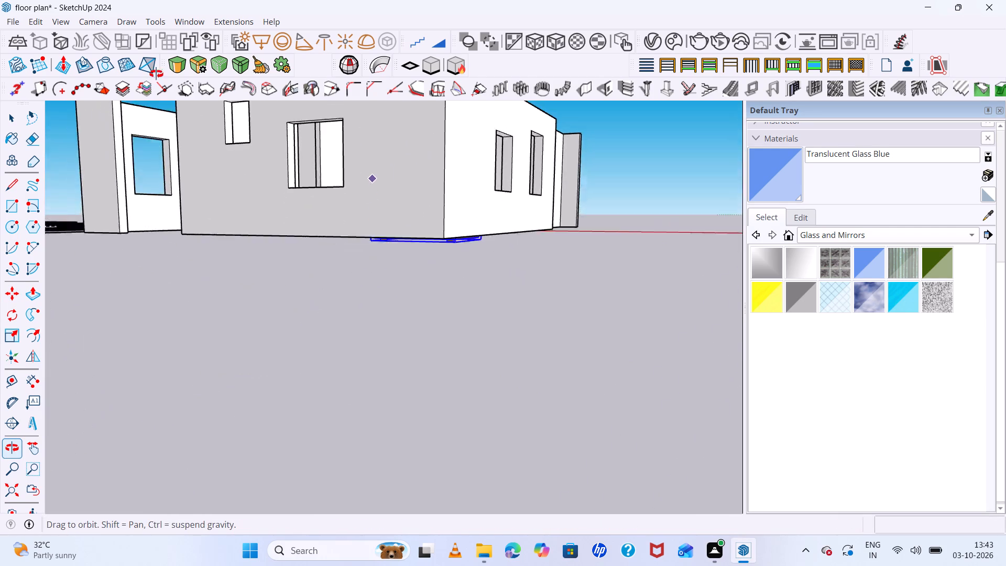
{"action": "middle_click_drag", "start_coordinate": [156, 74], "coordinate": [161, 33]}
{"action": "scroll", "coordinate": [478, 316], "scroll_direction": "up", "scroll_amount": 6}
{"action": "scroll", "coordinate": [415, 192], "scroll_direction": "down", "scroll_amount": 7}
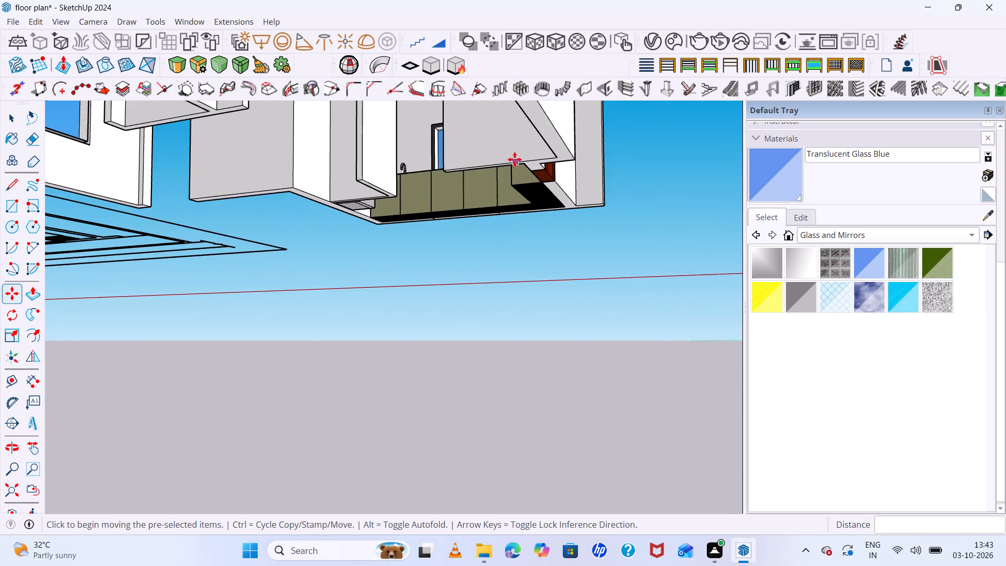
{"action": "scroll", "coordinate": [538, 199], "scroll_direction": "down", "scroll_amount": 7}
{"action": "scroll", "coordinate": [508, 74], "scroll_direction": "up", "scroll_amount": 3}
{"action": "scroll", "coordinate": [534, 143], "scroll_direction": "down", "scroll_amount": 10}
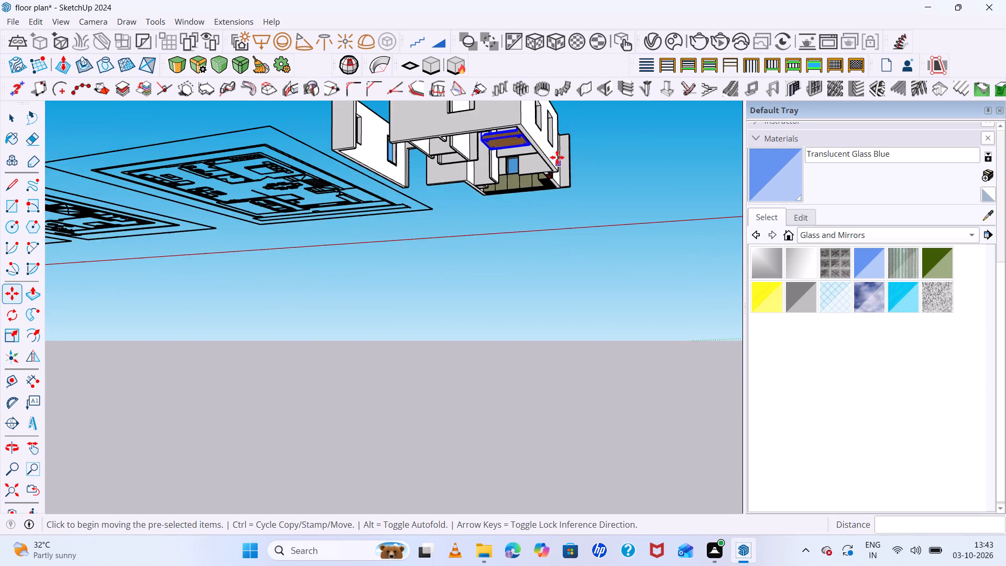
{"action": "scroll", "coordinate": [524, 116], "scroll_direction": "up", "scroll_amount": 13}
{"action": "middle_click_drag", "start_coordinate": [573, 179], "coordinate": [581, 198]}
{"action": "scroll", "coordinate": [562, 224], "scroll_direction": "up", "scroll_amount": 7}
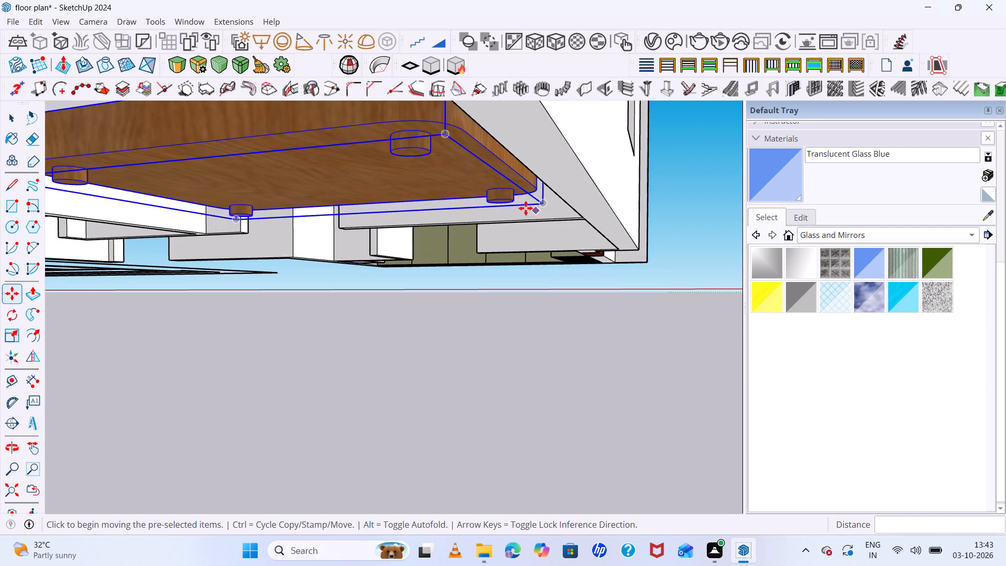
{"action": "left_click", "coordinate": [457, 130]}
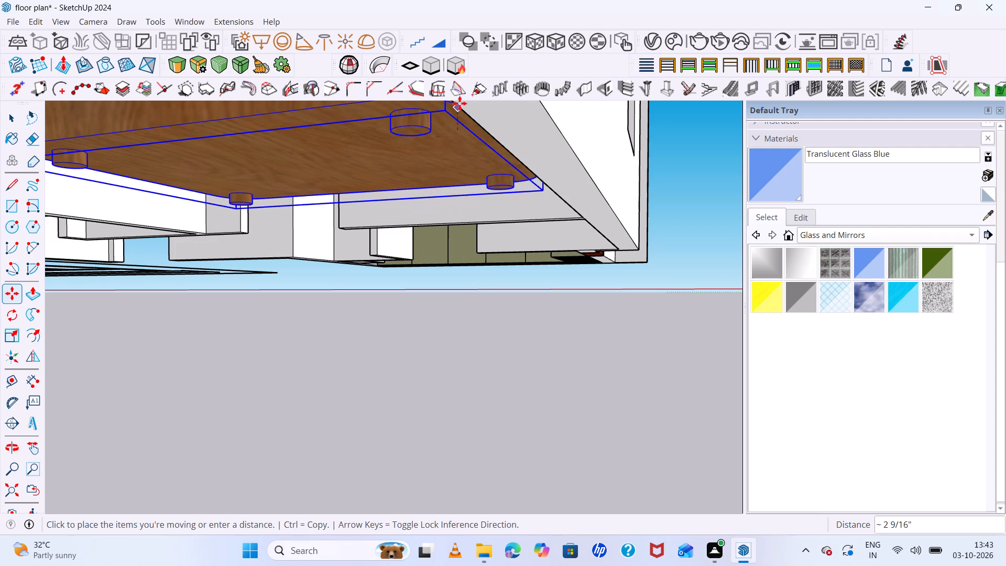
{"action": "scroll", "coordinate": [458, 113], "scroll_direction": "up", "scroll_amount": 6}
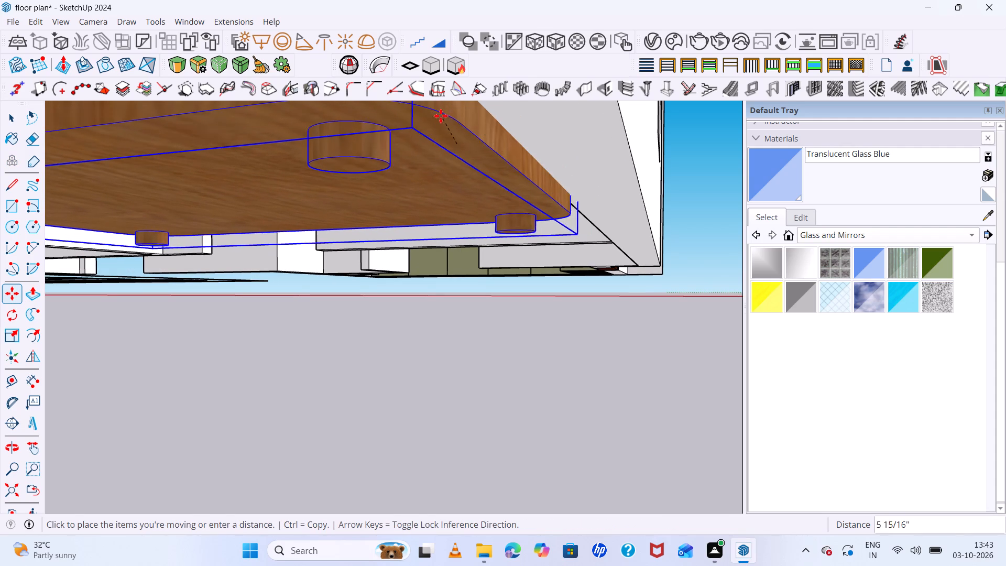
{"action": "left_click", "coordinate": [440, 110]}
Raise the bed by about another 5 7/8 inches so its feet sit level with the wall bottoms, and deselect it.
{"action": "middle_click_drag", "start_coordinate": [589, 174], "coordinate": [601, 205]}
{"action": "double_click", "coordinate": [562, 217]}
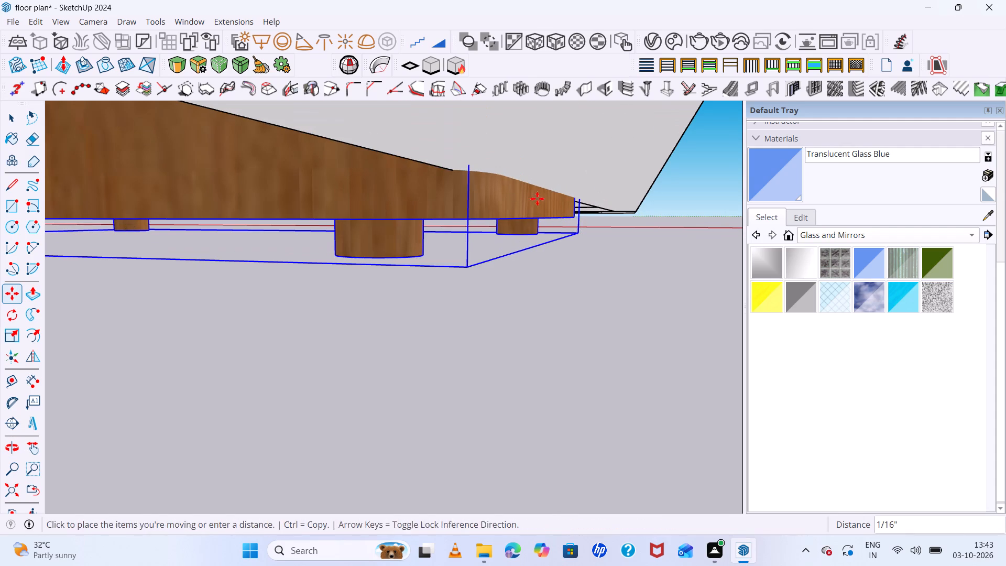
{"action": "left_click", "coordinate": [494, 222]}
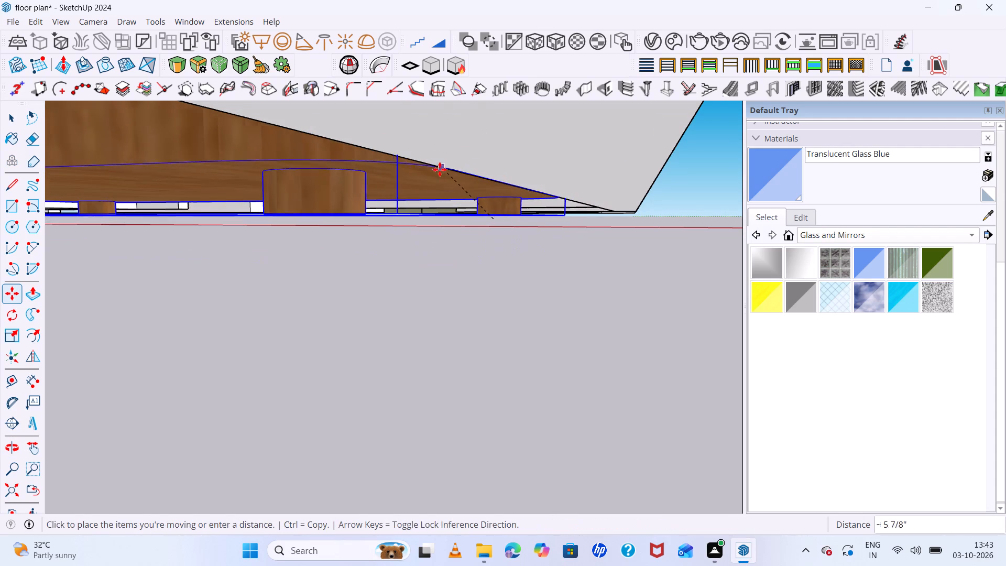
{"action": "left_click", "coordinate": [440, 164]}
{"action": "scroll", "coordinate": [515, 234], "scroll_direction": "down", "scroll_amount": 15}
{"action": "middle_click_drag", "start_coordinate": [511, 230], "coordinate": [777, 405]}
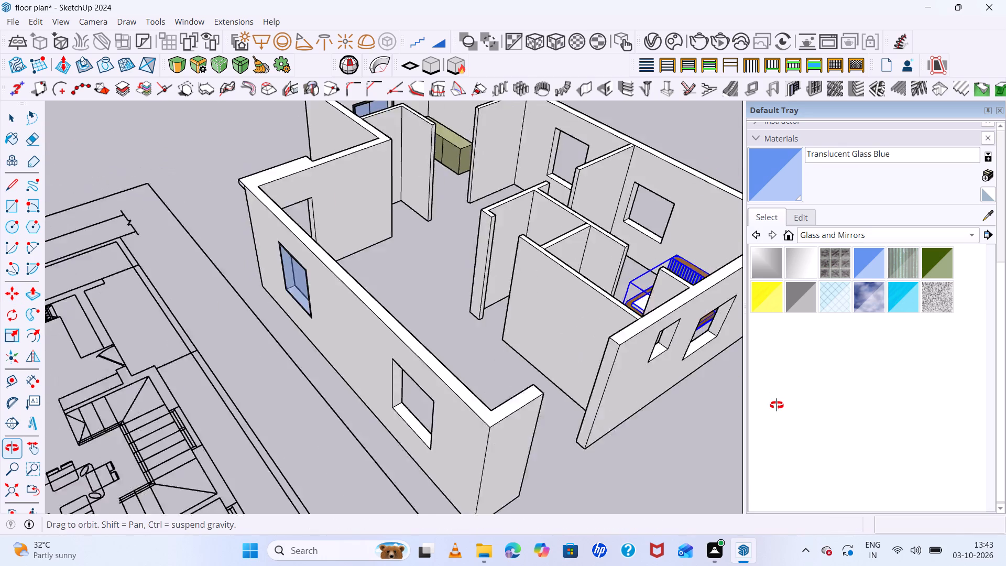
{"action": "middle_click_drag", "start_coordinate": [777, 405], "coordinate": [726, 461]}
{"action": "middle_click_drag", "start_coordinate": [725, 459], "coordinate": [722, 452]}
{"action": "key", "text": "space"}
{"action": "left_click", "coordinate": [659, 168]}
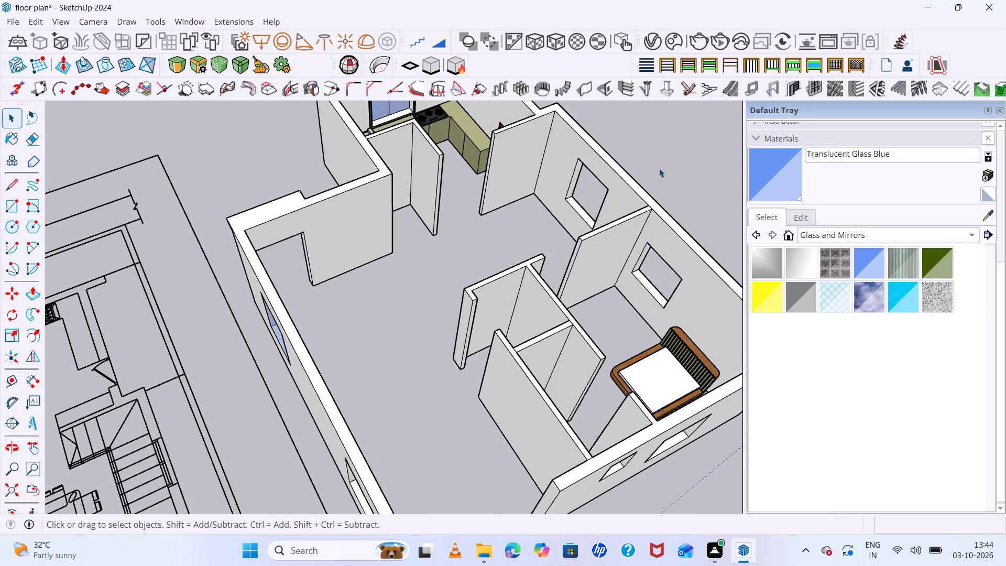
Examine the bed's placement in the bedroom from above and from beside the outer wall.
{"action": "middle_click_drag", "start_coordinate": [414, 236], "coordinate": [560, 349]}
{"action": "scroll", "coordinate": [449, 229], "scroll_direction": "down", "scroll_amount": 13}
{"action": "scroll", "coordinate": [550, 229], "scroll_direction": "up", "scroll_amount": 8}
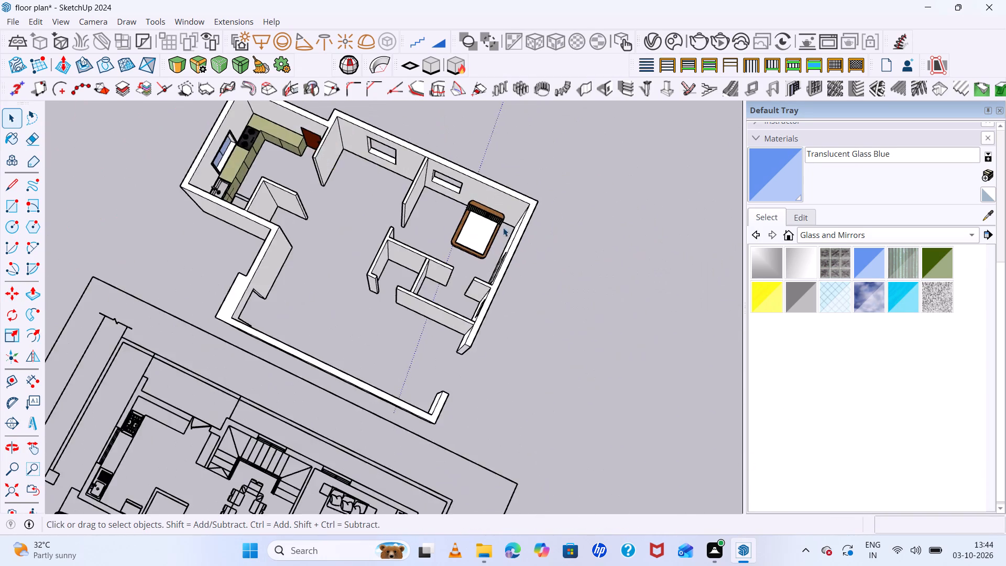
{"action": "scroll", "coordinate": [503, 227], "scroll_direction": "up", "scroll_amount": 12}
{"action": "middle_click_drag", "start_coordinate": [558, 275], "coordinate": [438, 155]}
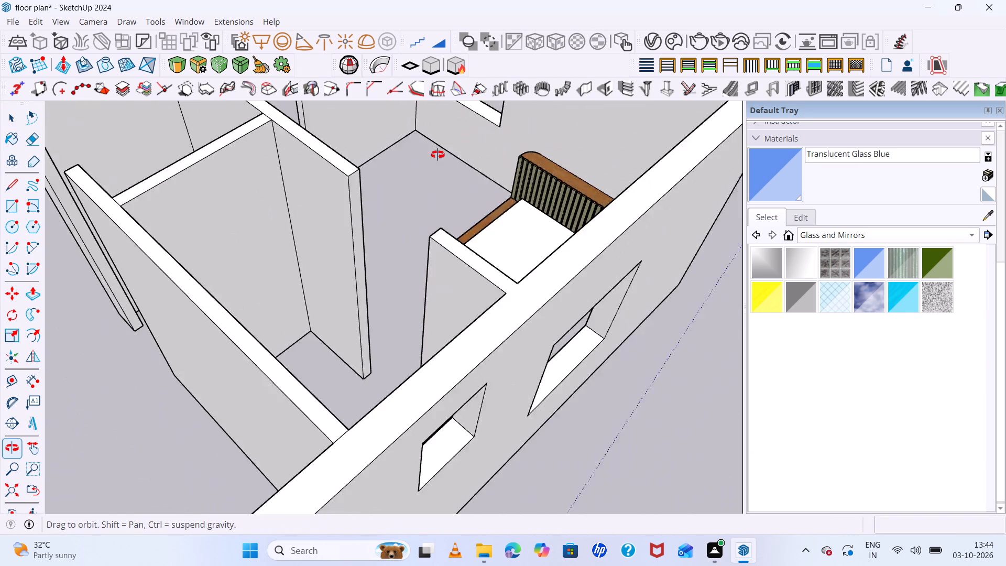
{"action": "middle_click_drag", "start_coordinate": [438, 155], "coordinate": [445, 262]}
{"action": "middle_click", "coordinate": [450, 263]}
{"action": "middle_click_drag", "start_coordinate": [484, 276], "coordinate": [513, 290]}
{"action": "middle_click", "coordinate": [598, 321]}
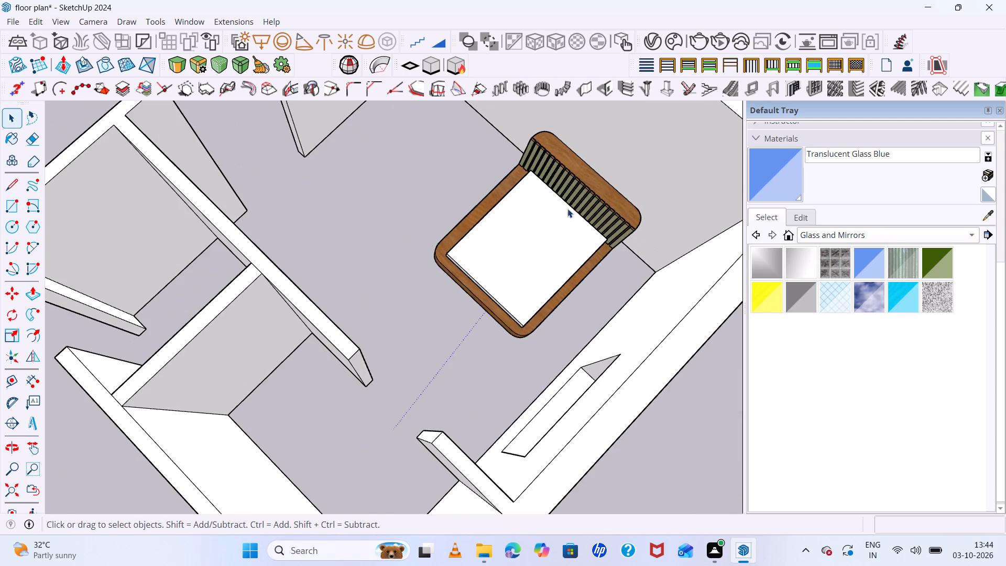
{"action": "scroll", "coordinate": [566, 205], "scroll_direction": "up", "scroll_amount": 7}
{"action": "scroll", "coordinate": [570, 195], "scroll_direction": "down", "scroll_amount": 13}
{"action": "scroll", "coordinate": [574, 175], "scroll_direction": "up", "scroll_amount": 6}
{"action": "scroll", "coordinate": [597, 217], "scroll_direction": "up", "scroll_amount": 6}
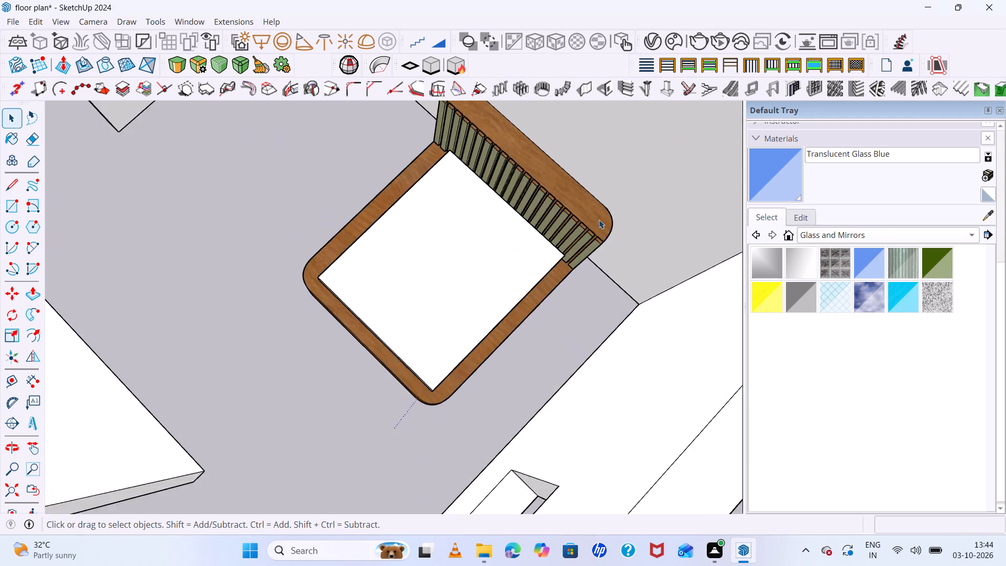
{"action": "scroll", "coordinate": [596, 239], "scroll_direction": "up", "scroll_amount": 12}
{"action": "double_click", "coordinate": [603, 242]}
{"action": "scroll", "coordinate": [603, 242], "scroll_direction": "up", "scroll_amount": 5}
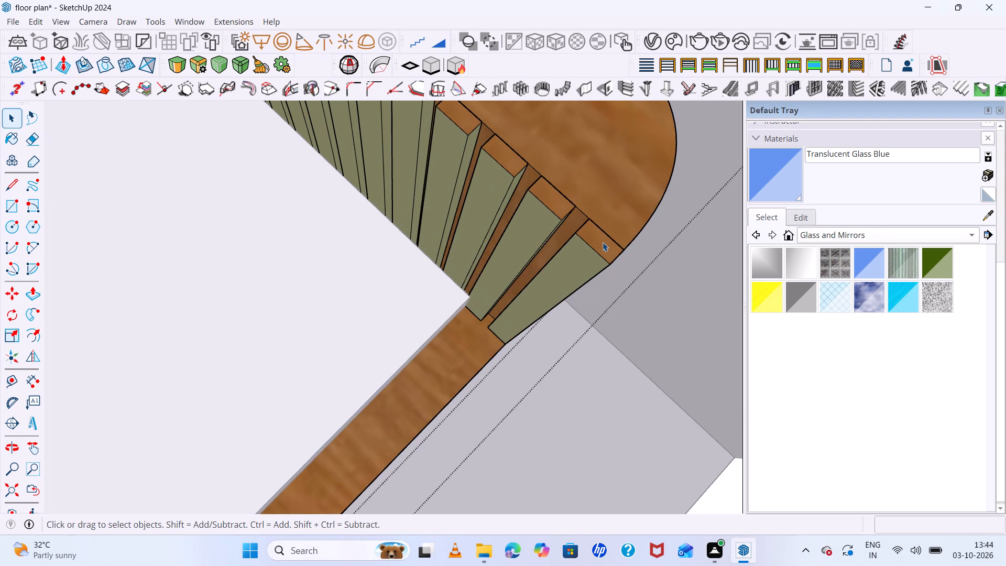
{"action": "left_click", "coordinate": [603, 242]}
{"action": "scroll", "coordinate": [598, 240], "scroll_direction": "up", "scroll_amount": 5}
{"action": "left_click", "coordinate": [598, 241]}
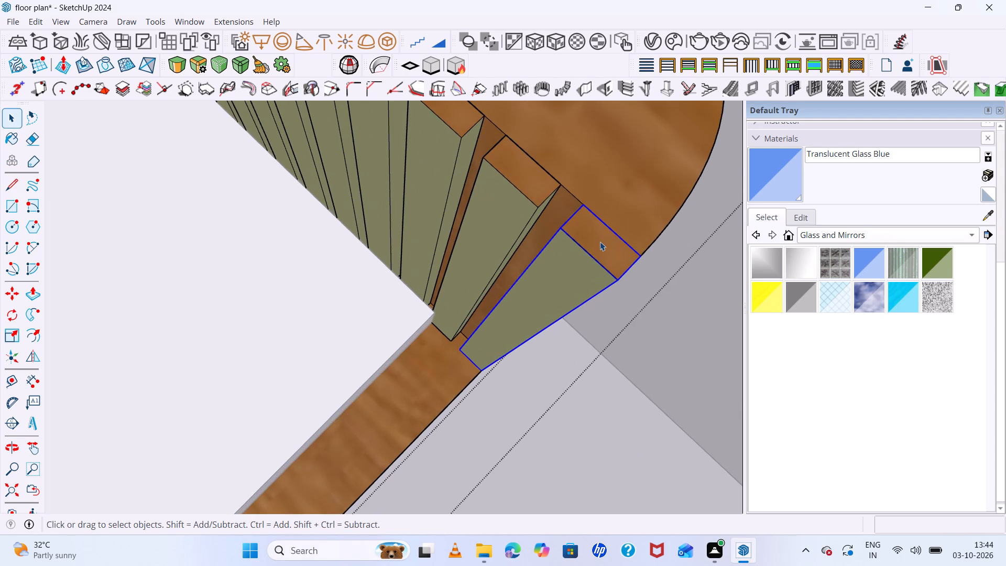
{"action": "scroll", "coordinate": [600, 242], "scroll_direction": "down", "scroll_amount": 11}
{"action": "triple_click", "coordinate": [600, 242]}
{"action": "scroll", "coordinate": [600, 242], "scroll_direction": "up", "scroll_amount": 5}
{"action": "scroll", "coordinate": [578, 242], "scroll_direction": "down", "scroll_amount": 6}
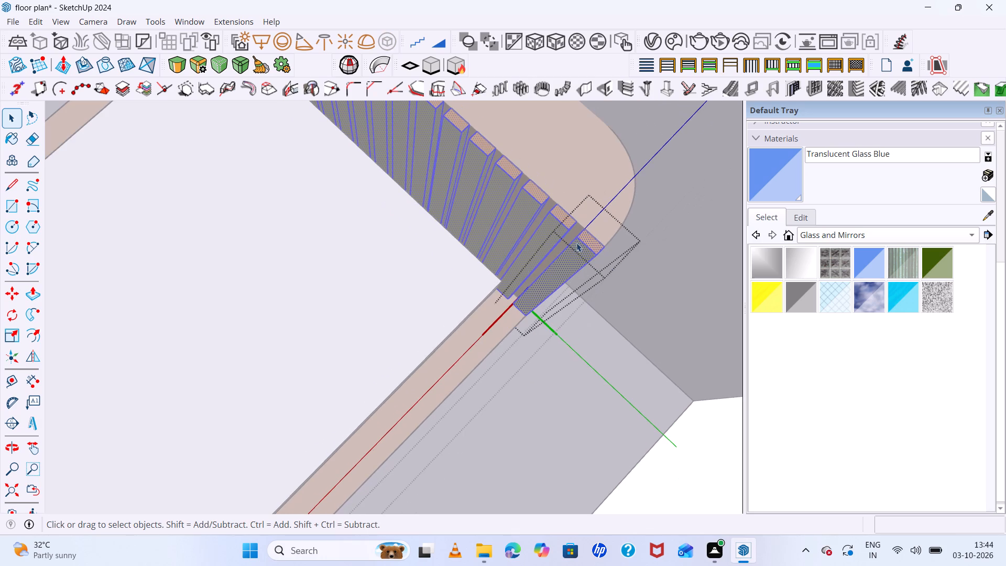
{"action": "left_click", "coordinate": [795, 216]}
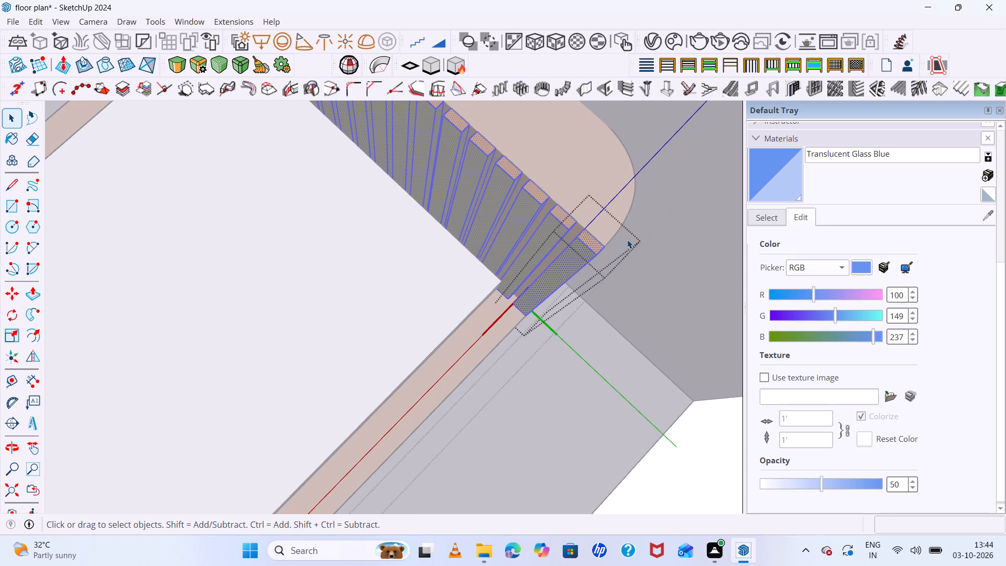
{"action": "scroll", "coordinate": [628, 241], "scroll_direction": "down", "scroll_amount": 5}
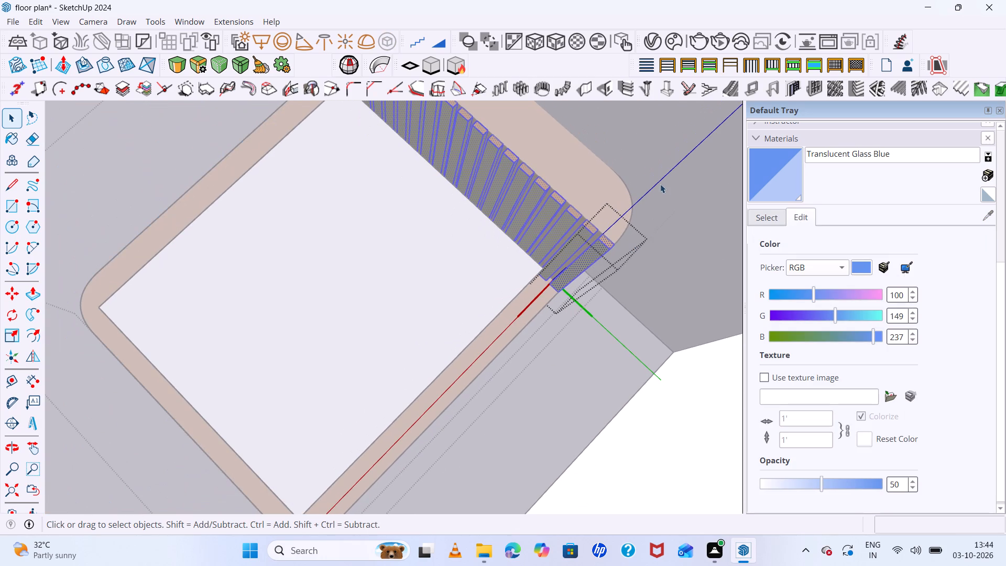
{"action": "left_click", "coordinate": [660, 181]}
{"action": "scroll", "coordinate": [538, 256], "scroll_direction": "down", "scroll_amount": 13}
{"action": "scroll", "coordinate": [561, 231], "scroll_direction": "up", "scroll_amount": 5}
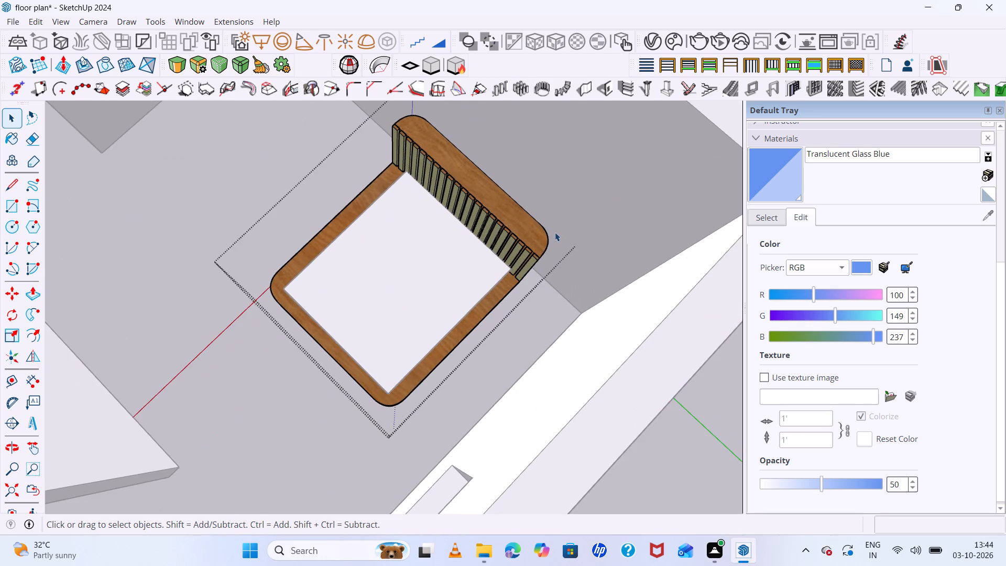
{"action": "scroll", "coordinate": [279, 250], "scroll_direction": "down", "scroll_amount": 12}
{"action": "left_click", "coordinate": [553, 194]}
Examine the bed's placement in the bedroom and the glazed window from outside and inside the house.
{"action": "middle_click_drag", "start_coordinate": [445, 350], "coordinate": [458, 343]}
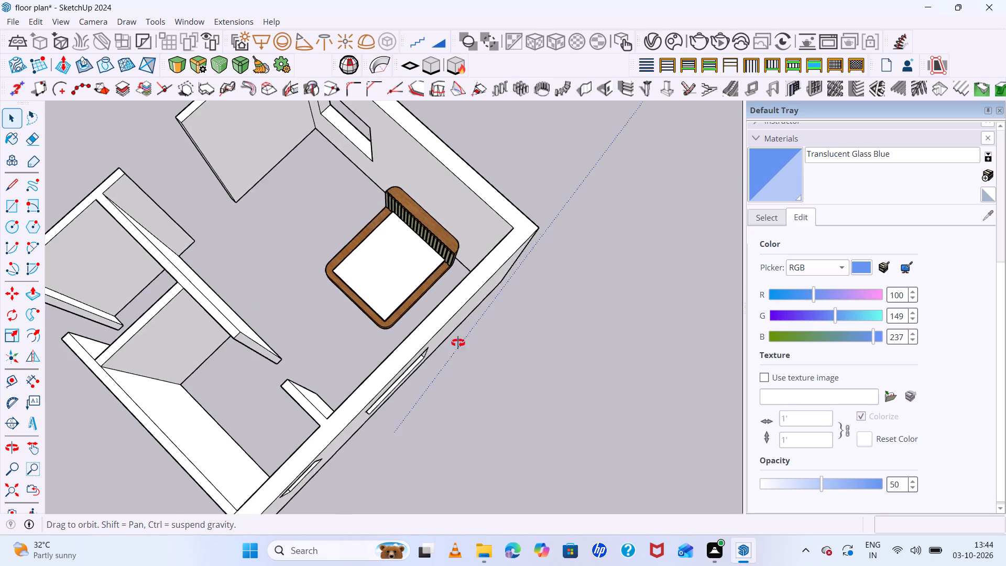
{"action": "middle_click_drag", "start_coordinate": [458, 343], "coordinate": [579, 165]}
{"action": "middle_click_drag", "start_coordinate": [582, 146], "coordinate": [586, 348]}
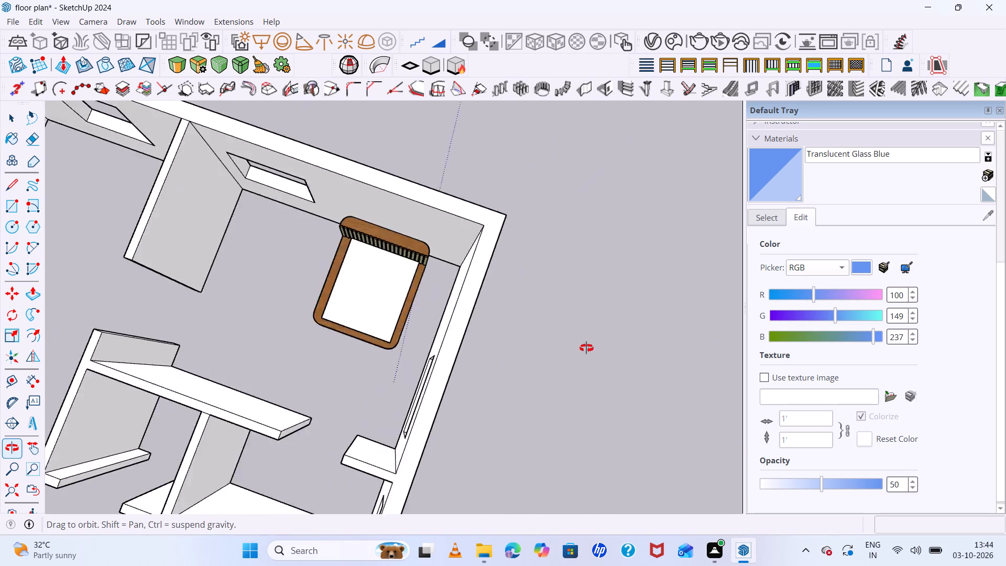
{"action": "middle_click_drag", "start_coordinate": [586, 348], "coordinate": [639, 330]}
{"action": "scroll", "coordinate": [344, 282], "scroll_direction": "up", "scroll_amount": 7}
{"action": "middle_click_drag", "start_coordinate": [334, 385], "coordinate": [409, 172]}
{"action": "scroll", "coordinate": [335, 382], "scroll_direction": "up", "scroll_amount": 1}
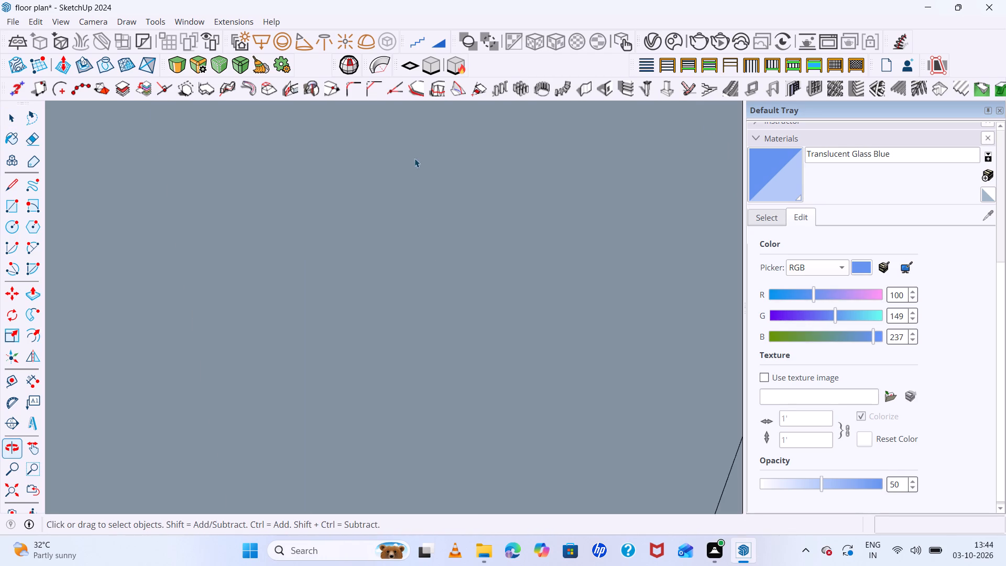
{"action": "scroll", "coordinate": [353, 282], "scroll_direction": "down", "scroll_amount": 20}
{"action": "scroll", "coordinate": [353, 282], "scroll_direction": "down", "scroll_amount": 16}
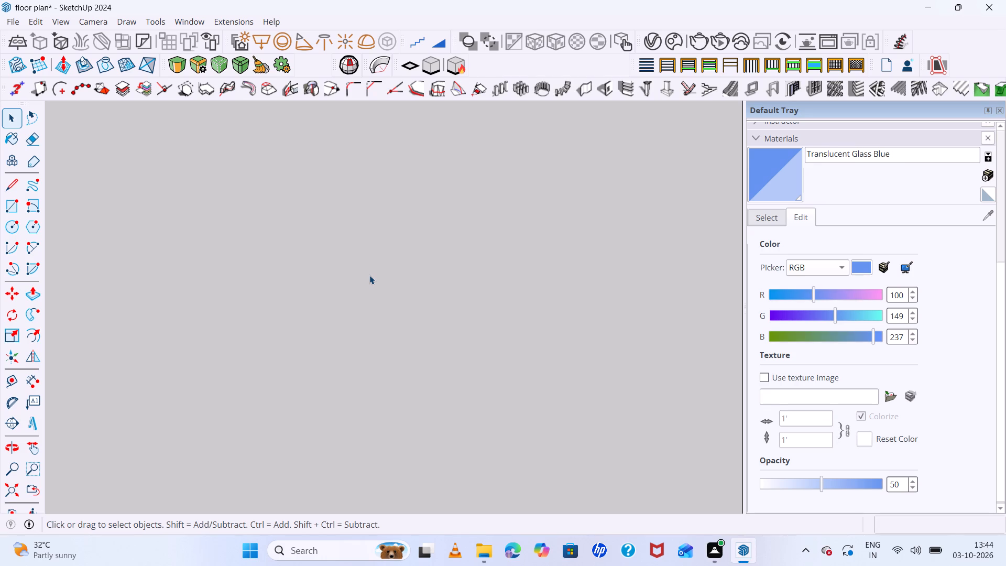
{"action": "scroll", "coordinate": [369, 275], "scroll_direction": "down", "scroll_amount": 4}
{"action": "left_click", "coordinate": [14, 496]}
{"action": "scroll", "coordinate": [163, 405], "scroll_direction": "down", "scroll_amount": 8}
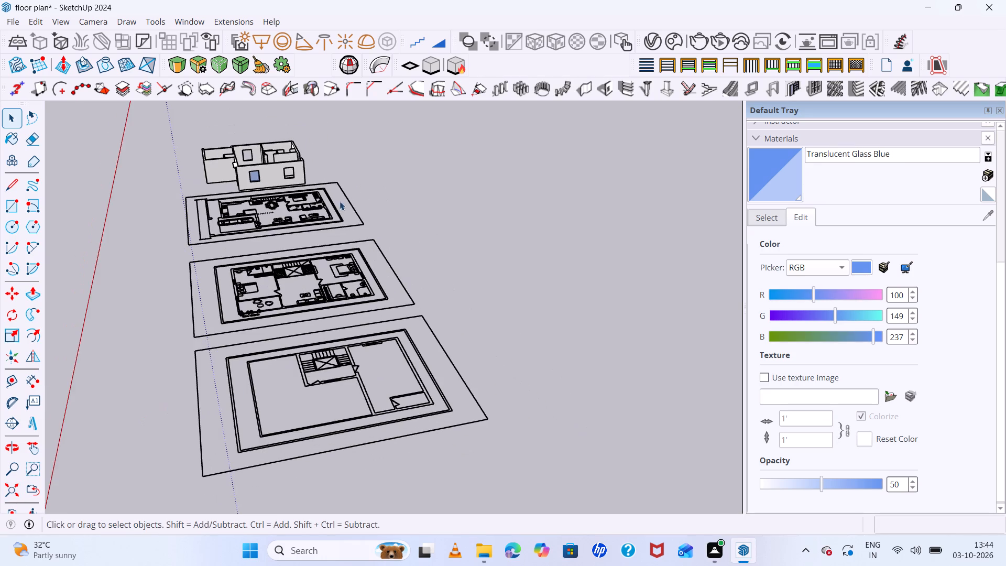
{"action": "scroll", "coordinate": [329, 184], "scroll_direction": "up", "scroll_amount": 10}
{"action": "middle_click_drag", "start_coordinate": [281, 238], "coordinate": [343, 255]}
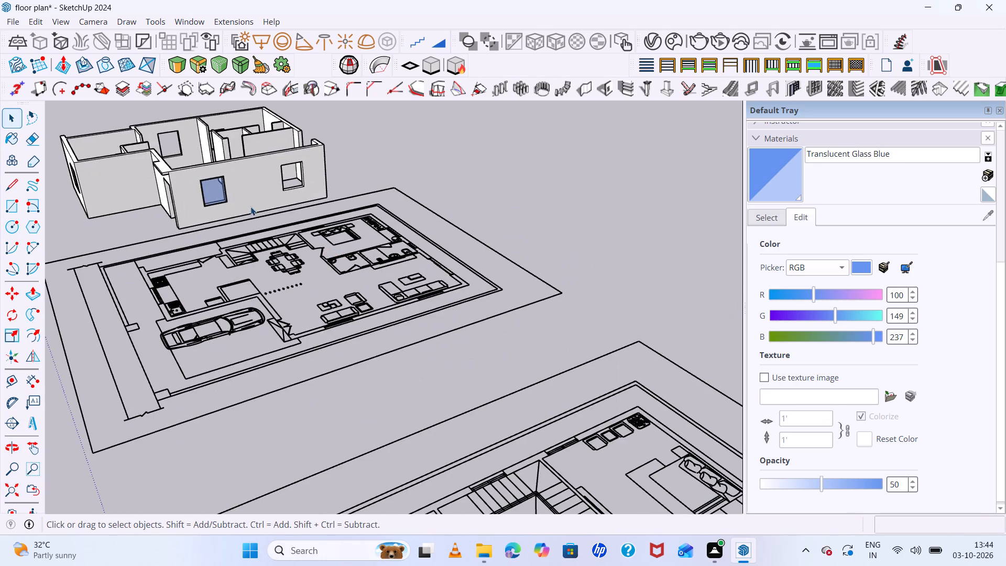
{"action": "scroll", "coordinate": [200, 187], "scroll_direction": "up", "scroll_amount": 15}
{"action": "scroll", "coordinate": [246, 202], "scroll_direction": "up", "scroll_amount": 6}
{"action": "middle_click_drag", "start_coordinate": [303, 276], "coordinate": [463, 290]}
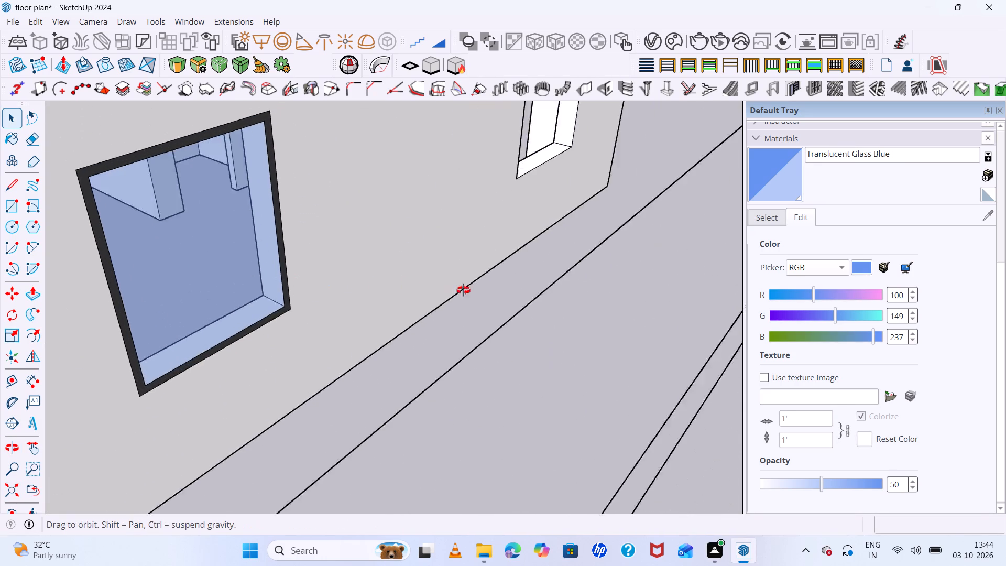
{"action": "middle_click_drag", "start_coordinate": [463, 290], "coordinate": [735, 286]}
{"action": "scroll", "coordinate": [518, 286], "scroll_direction": "up", "scroll_amount": 8}
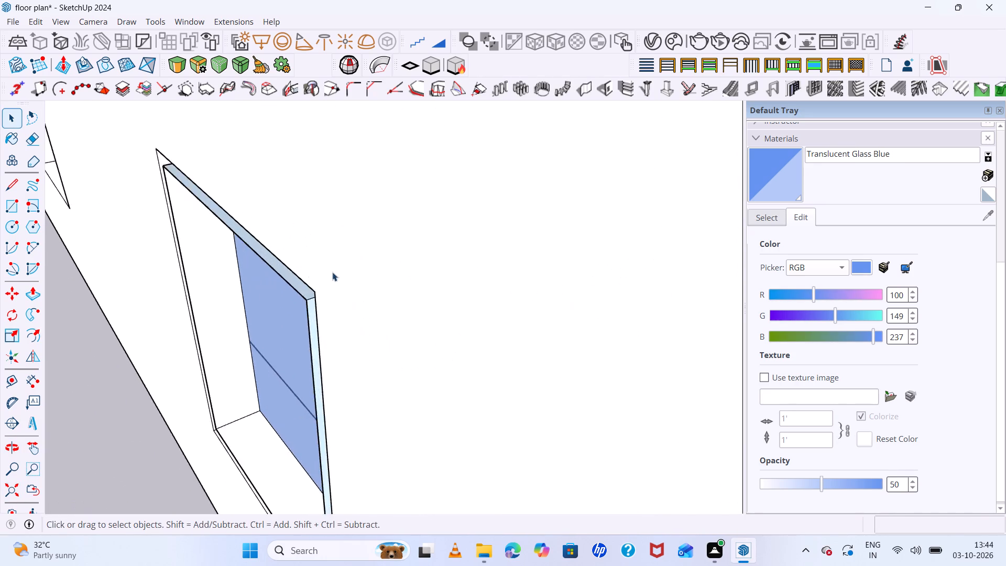
{"action": "scroll", "coordinate": [287, 266], "scroll_direction": "down", "scroll_amount": 7}
{"action": "middle_click_drag", "start_coordinate": [301, 299], "coordinate": [532, 90]}
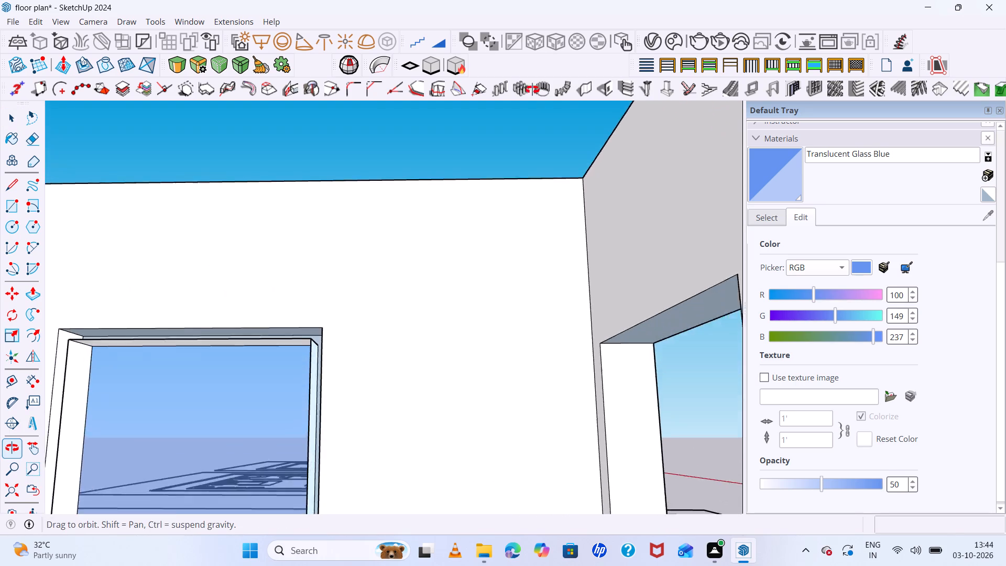
{"action": "middle_click_drag", "start_coordinate": [532, 90], "coordinate": [432, 69]}
{"action": "middle_click_drag", "start_coordinate": [432, 69], "coordinate": [679, 175]}
{"action": "scroll", "coordinate": [584, 343], "scroll_direction": "down", "scroll_amount": 7}
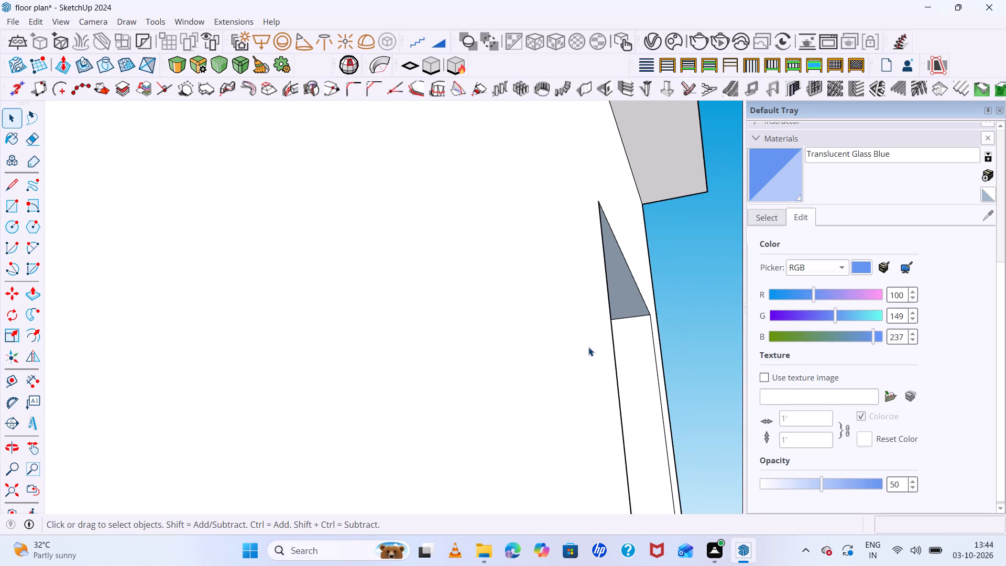
{"action": "scroll", "coordinate": [588, 347], "scroll_direction": "down", "scroll_amount": 20}
{"action": "scroll", "coordinate": [588, 347], "scroll_direction": "down", "scroll_amount": 2}
{"action": "scroll", "coordinate": [592, 329], "scroll_direction": "down", "scroll_amount": 20}
{"action": "scroll", "coordinate": [592, 329], "scroll_direction": "down", "scroll_amount": 1}
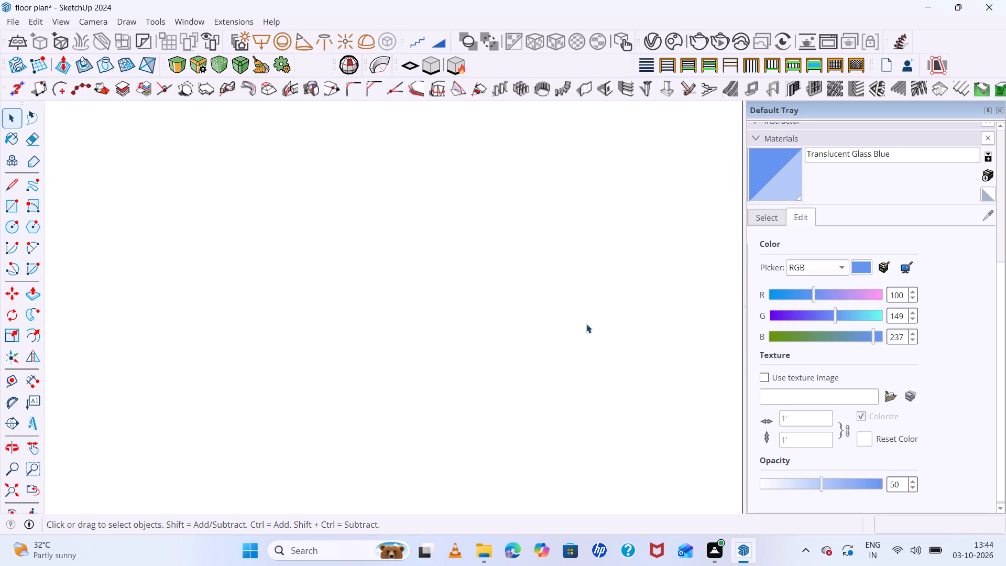
{"action": "left_click", "coordinate": [17, 495]}
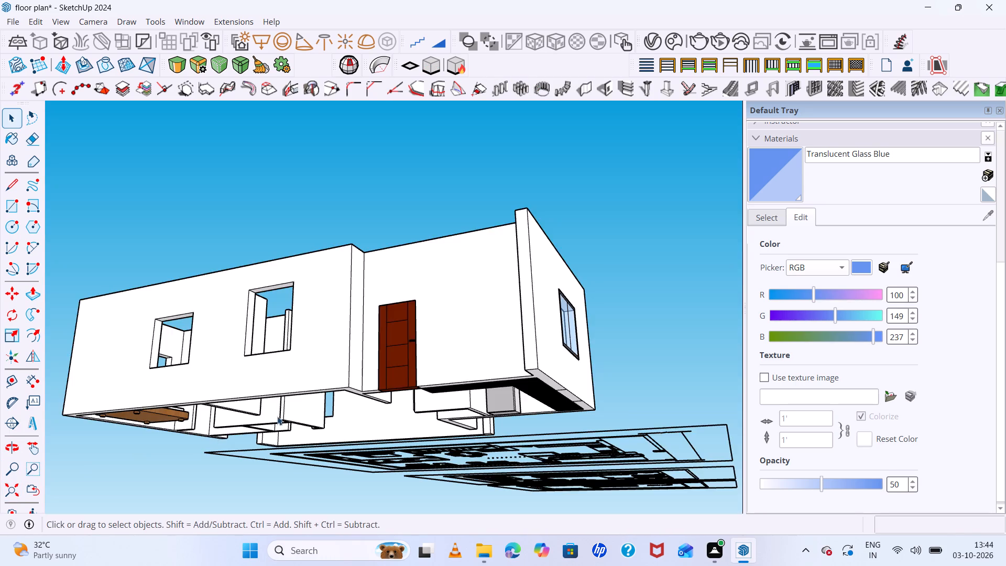
{"action": "scroll", "coordinate": [305, 405], "scroll_direction": "down", "scroll_amount": 7}
{"action": "middle_click_drag", "start_coordinate": [384, 329], "coordinate": [499, 539]}
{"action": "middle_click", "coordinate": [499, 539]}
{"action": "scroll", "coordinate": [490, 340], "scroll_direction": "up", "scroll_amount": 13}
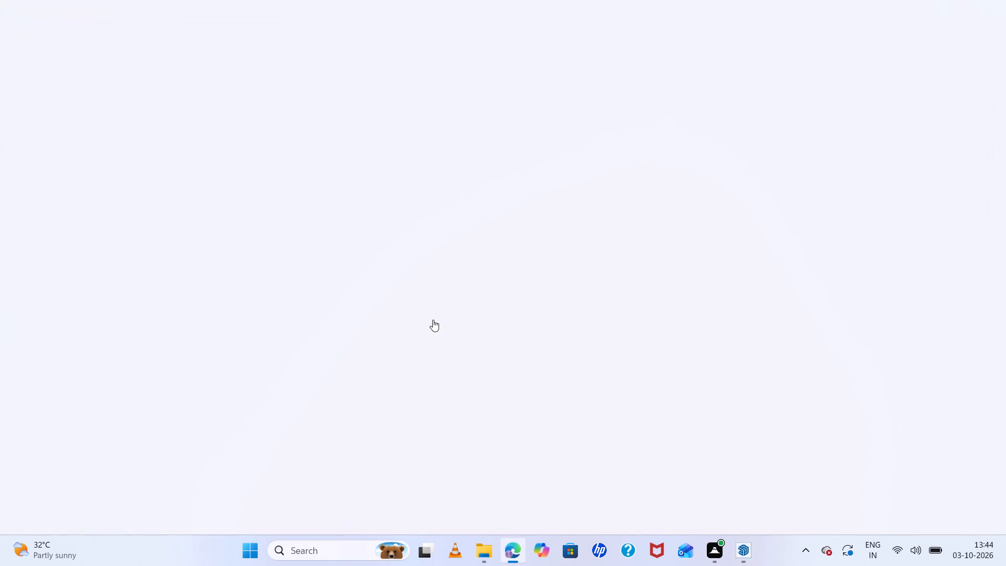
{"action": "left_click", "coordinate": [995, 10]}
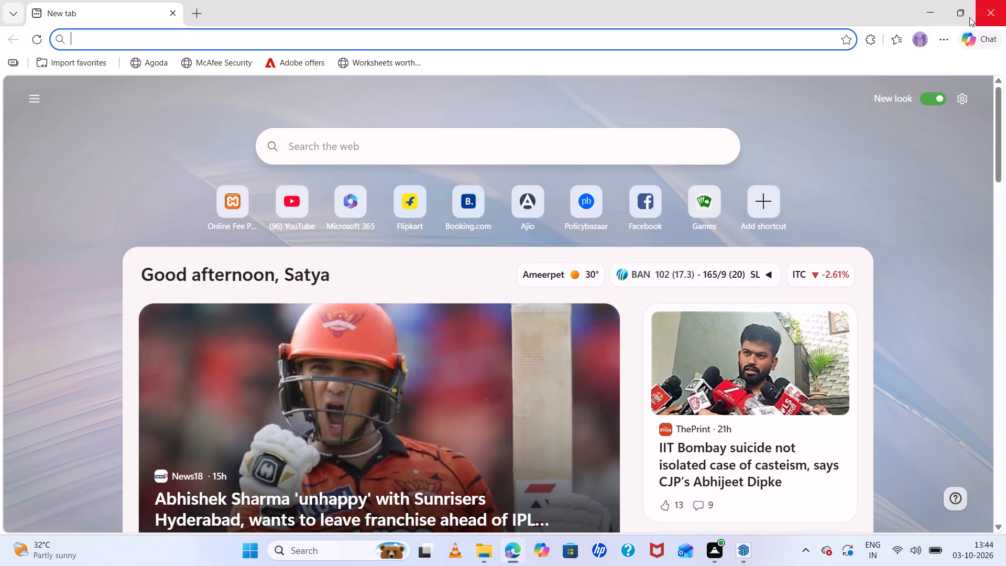
Look over the kitchen and the interior rooms of the house from above.
{"action": "scroll", "coordinate": [467, 323], "scroll_direction": "up", "scroll_amount": 11}
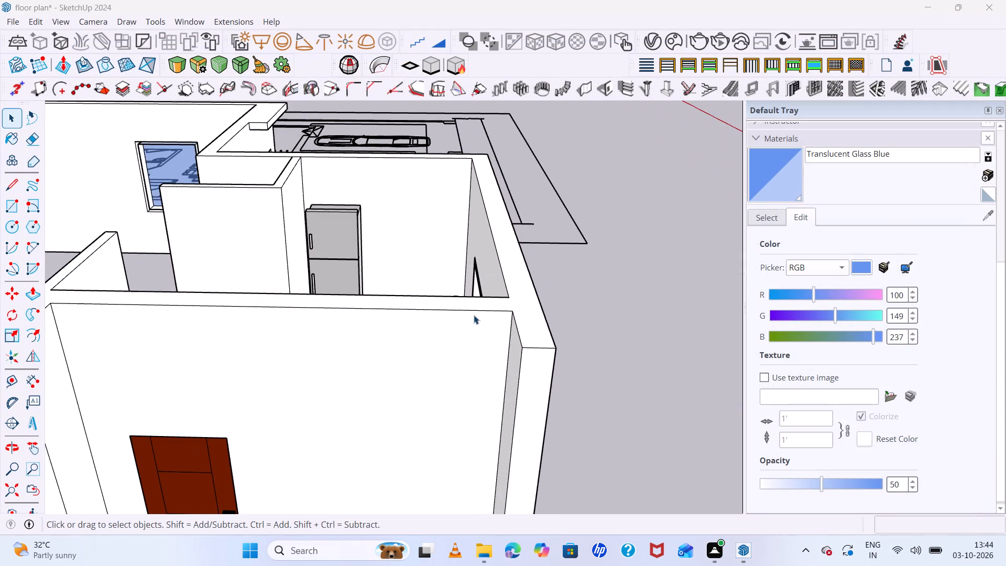
{"action": "middle_click_drag", "start_coordinate": [493, 324], "coordinate": [767, 440]}
{"action": "scroll", "coordinate": [415, 254], "scroll_direction": "up", "scroll_amount": 7}
{"action": "scroll", "coordinate": [414, 253], "scroll_direction": "down", "scroll_amount": 16}
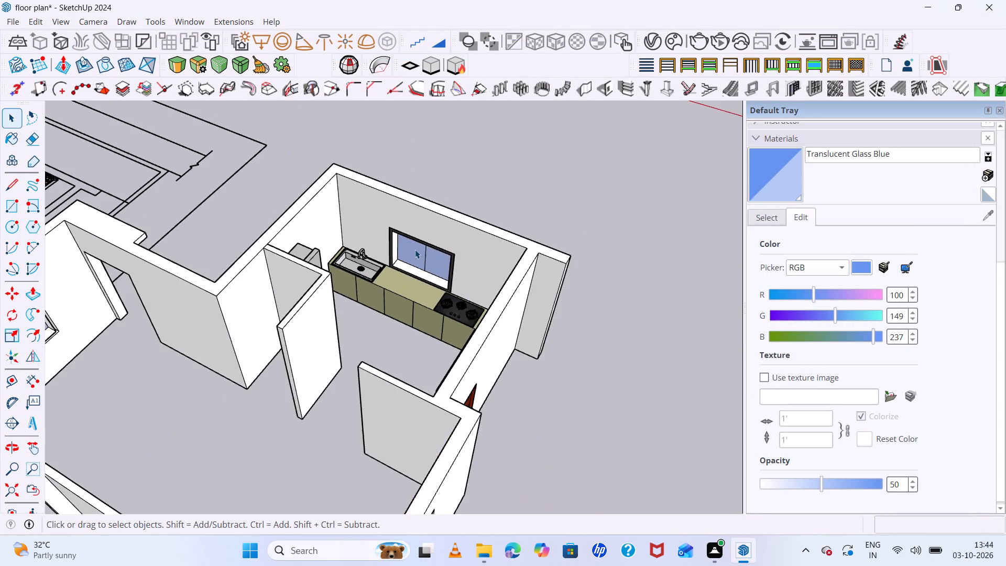
{"action": "scroll", "coordinate": [415, 249], "scroll_direction": "down", "scroll_amount": 6}
{"action": "middle_click_drag", "start_coordinate": [513, 344], "coordinate": [501, 278]}
{"action": "scroll", "coordinate": [215, 287], "scroll_direction": "up", "scroll_amount": 5}
{"action": "middle_click_drag", "start_coordinate": [158, 297], "coordinate": [439, 302]}
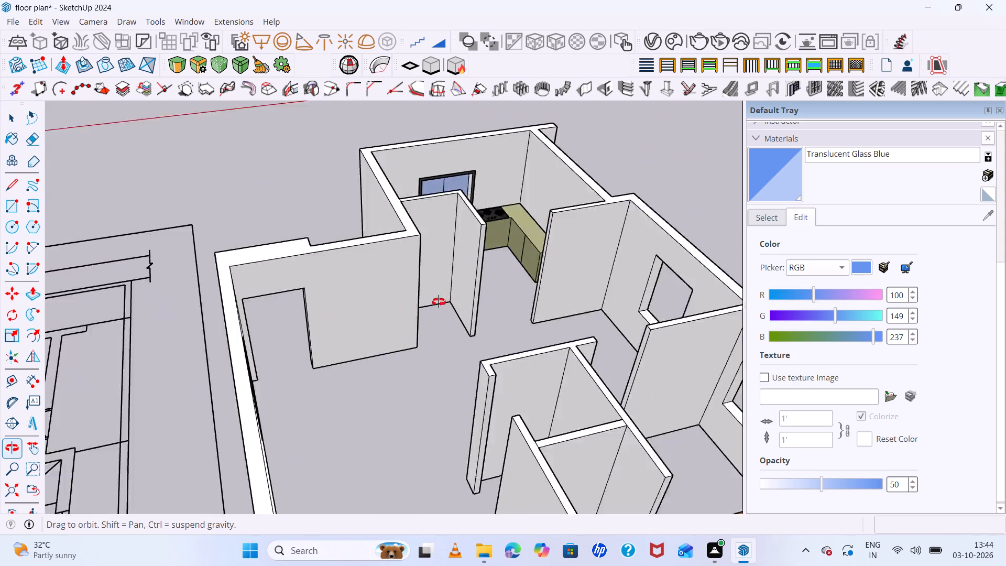
{"action": "middle_click_drag", "start_coordinate": [439, 302], "coordinate": [53, 304]}
Draw a rectangle from corner to opposite corner across the room-side opening of the glazed blue window.
{"action": "scroll", "coordinate": [171, 253], "scroll_direction": "up", "scroll_amount": 7}
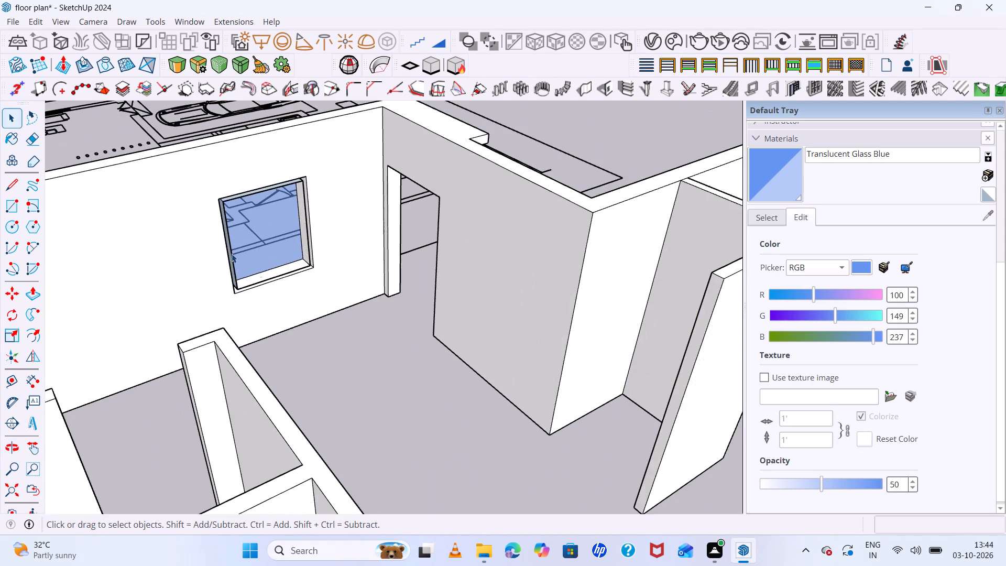
{"action": "scroll", "coordinate": [285, 286], "scroll_direction": "up", "scroll_amount": 1}
{"action": "middle_click_drag", "start_coordinate": [285, 286], "coordinate": [170, 252]}
{"action": "middle_click", "coordinate": [167, 252]}
{"action": "scroll", "coordinate": [223, 201], "scroll_direction": "up", "scroll_amount": 6}
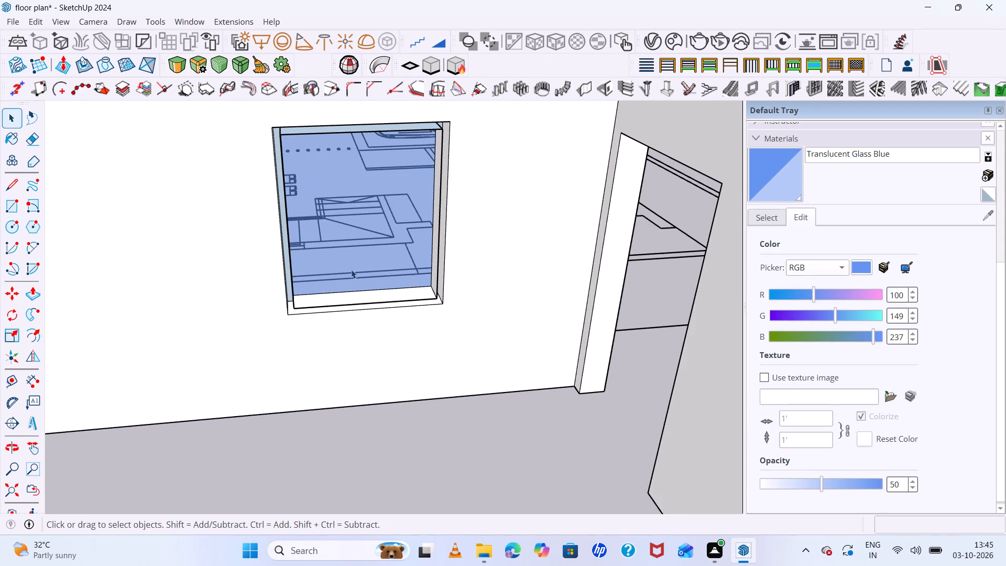
{"action": "middle_click_drag", "start_coordinate": [351, 264], "coordinate": [253, 178]}
{"action": "middle_click_drag", "start_coordinate": [250, 178], "coordinate": [267, 243]}
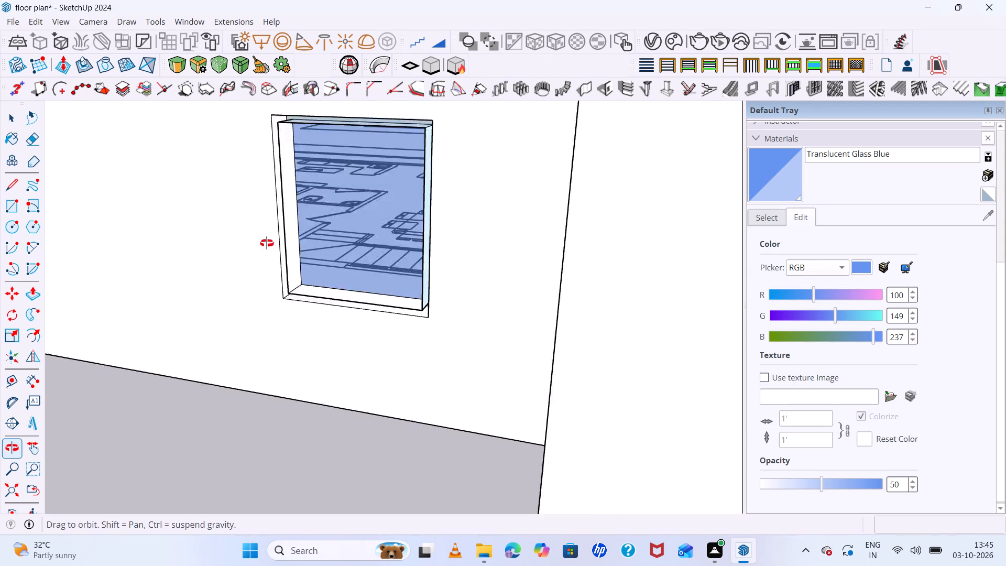
{"action": "middle_click_drag", "start_coordinate": [267, 243], "coordinate": [369, 276]}
{"action": "scroll", "coordinate": [281, 137], "scroll_direction": "up", "scroll_amount": 4}
{"action": "middle_click_drag", "start_coordinate": [287, 170], "coordinate": [248, 96]}
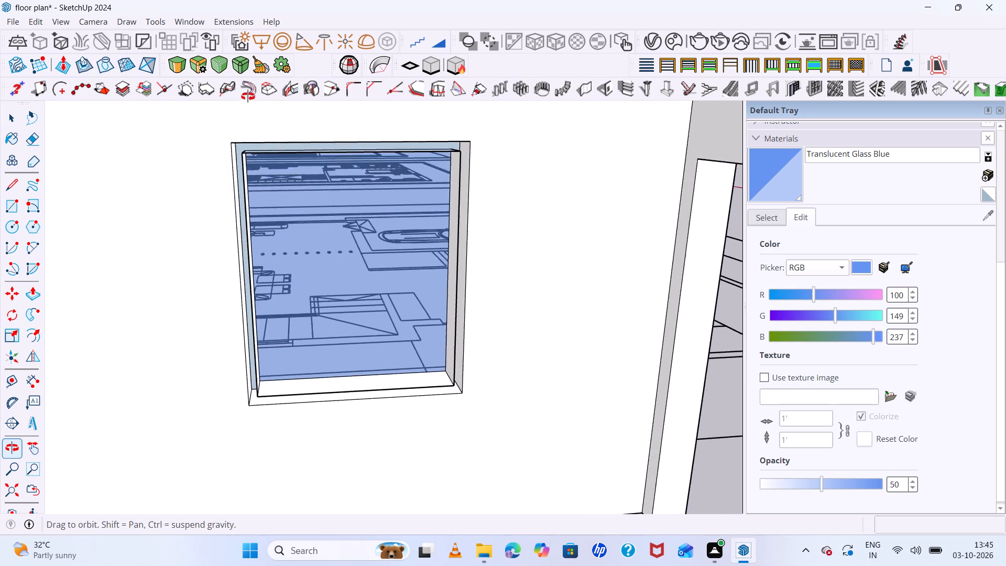
{"action": "middle_click_drag", "start_coordinate": [248, 96], "coordinate": [247, 95]}
{"action": "scroll", "coordinate": [223, 145], "scroll_direction": "up", "scroll_amount": 5}
{"action": "key", "text": "r"}
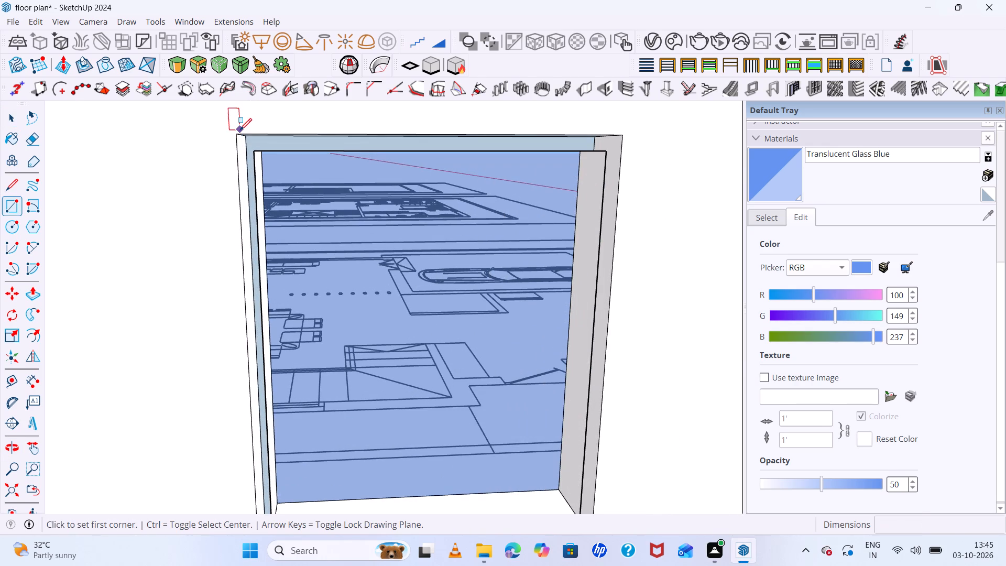
{"action": "left_click", "coordinate": [239, 133]}
{"action": "scroll", "coordinate": [451, 224], "scroll_direction": "down", "scroll_amount": 6}
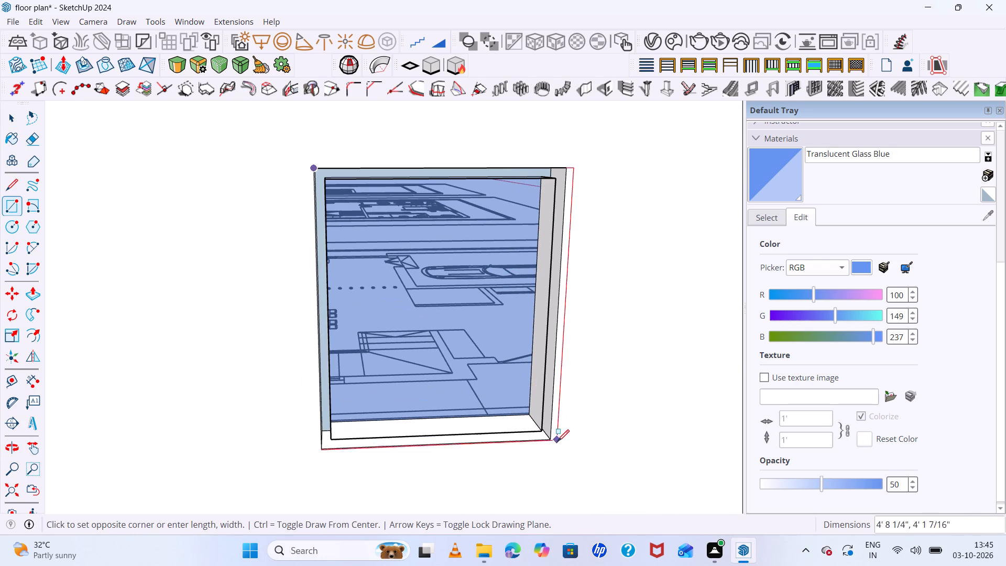
{"action": "left_click", "coordinate": [550, 442]}
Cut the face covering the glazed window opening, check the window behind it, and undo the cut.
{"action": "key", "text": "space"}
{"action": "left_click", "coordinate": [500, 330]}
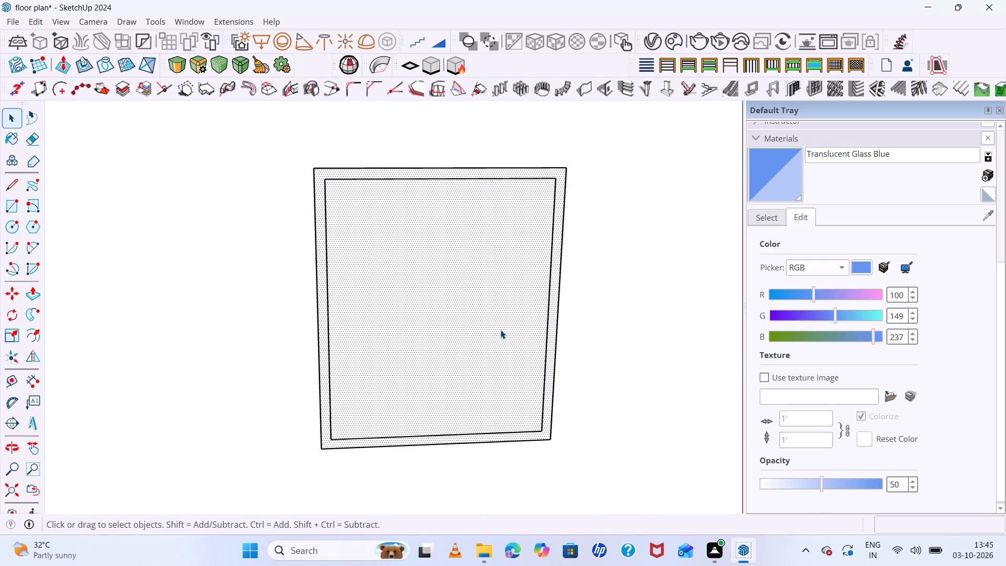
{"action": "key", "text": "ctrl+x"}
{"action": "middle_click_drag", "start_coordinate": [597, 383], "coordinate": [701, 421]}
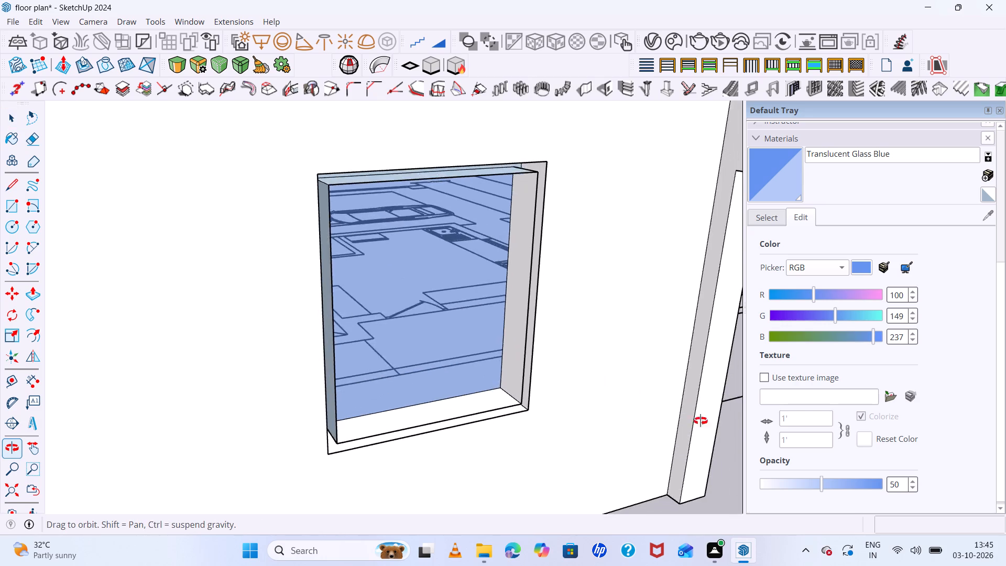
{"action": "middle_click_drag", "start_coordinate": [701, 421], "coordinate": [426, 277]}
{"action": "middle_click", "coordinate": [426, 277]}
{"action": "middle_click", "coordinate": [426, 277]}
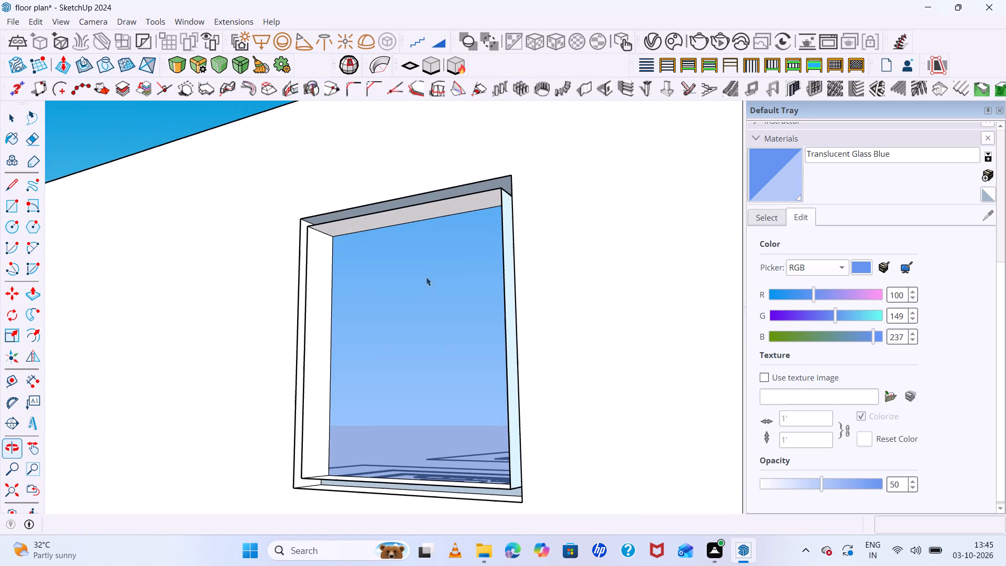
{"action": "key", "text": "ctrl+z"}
Draw a rectangle about 4' 4" by 3' 8" along the inner frame outline and cut its face, leaving only the surrounding frame.
{"action": "left_click", "coordinate": [423, 273]}
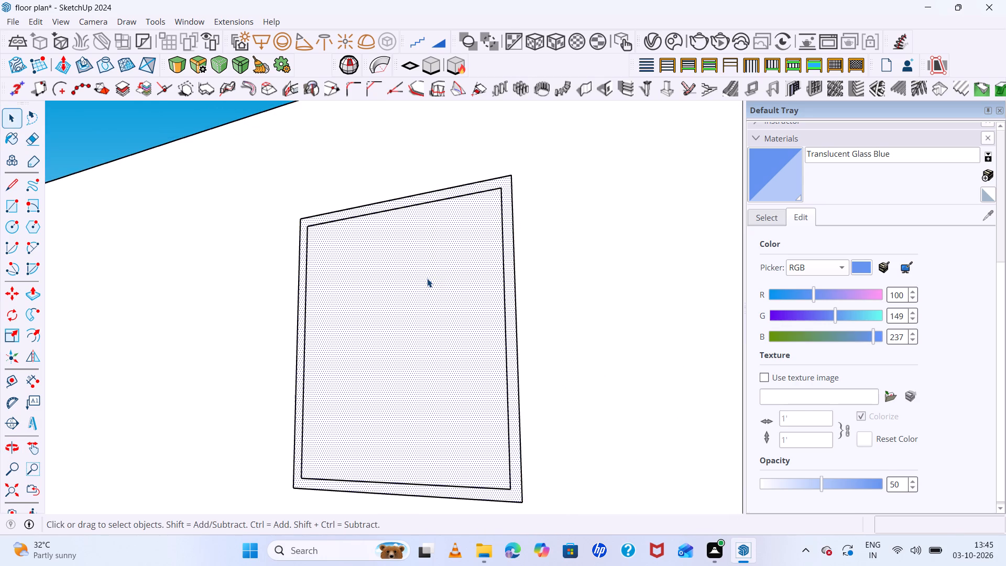
{"action": "left_click", "coordinate": [433, 280]}
{"action": "key", "text": "r"}
{"action": "left_click", "coordinate": [307, 226]}
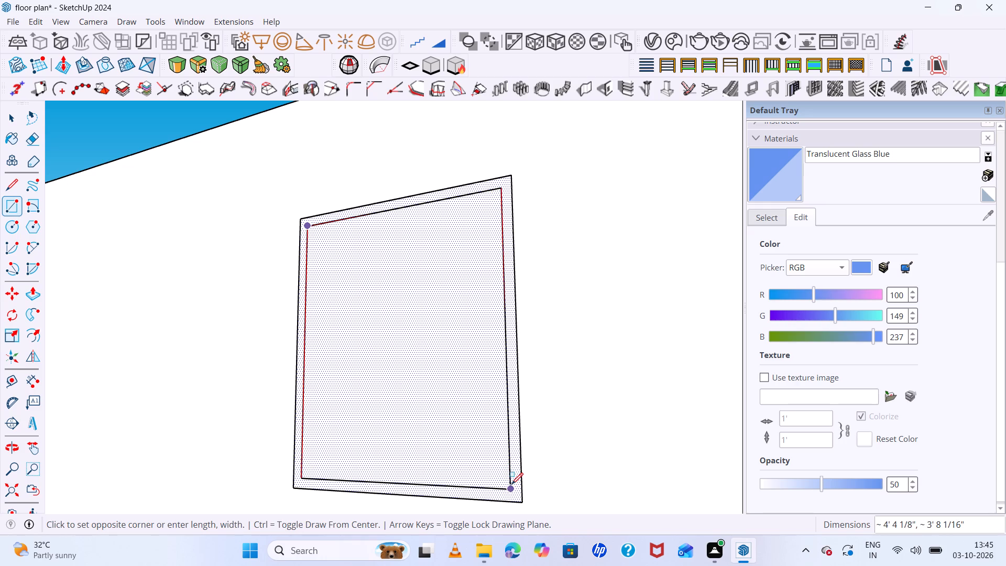
{"action": "left_click", "coordinate": [511, 487]}
{"action": "key", "text": "space"}
{"action": "left_click", "coordinate": [415, 327]}
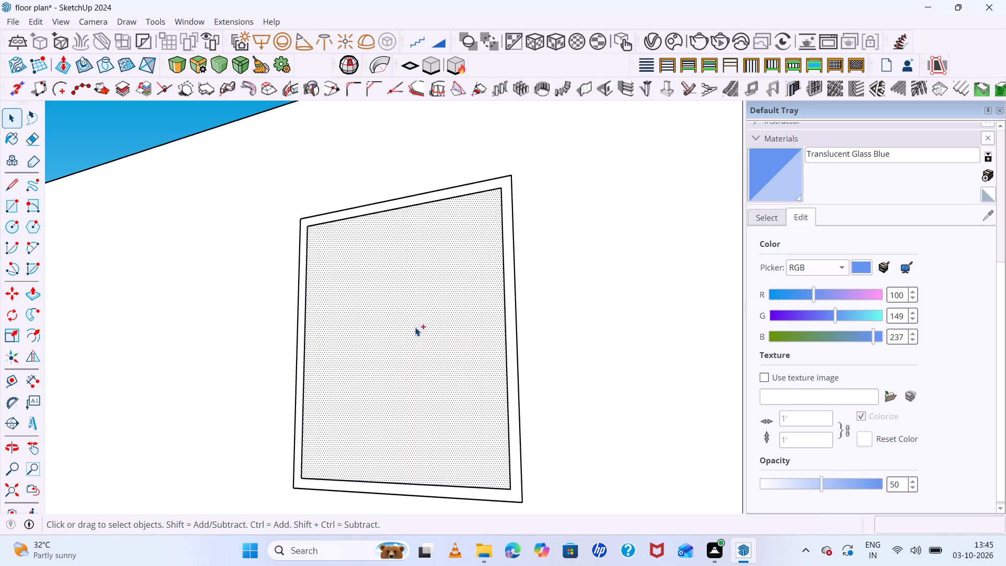
{"action": "key", "text": "ctrl+x"}
Examine the opened glazed window from the room side and look over the house from outside and above.
{"action": "scroll", "coordinate": [392, 317], "scroll_direction": "down", "scroll_amount": 6}
{"action": "middle_click_drag", "start_coordinate": [372, 318], "coordinate": [665, 475]}
{"action": "scroll", "coordinate": [629, 376], "scroll_direction": "down", "scroll_amount": 12}
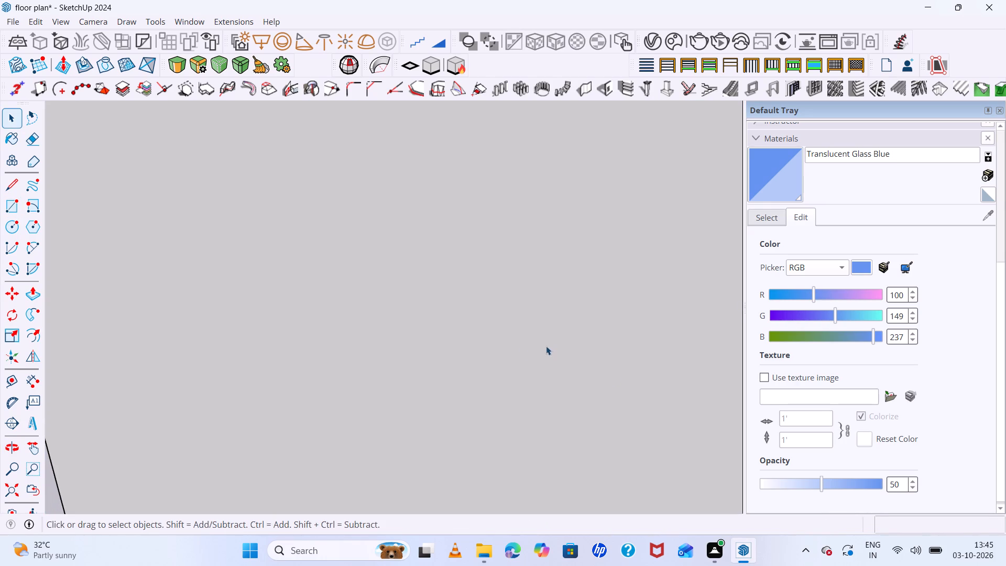
{"action": "scroll", "coordinate": [546, 346], "scroll_direction": "down", "scroll_amount": 2}
{"action": "left_click", "coordinate": [13, 489]}
{"action": "scroll", "coordinate": [178, 444], "scroll_direction": "down", "scroll_amount": 8}
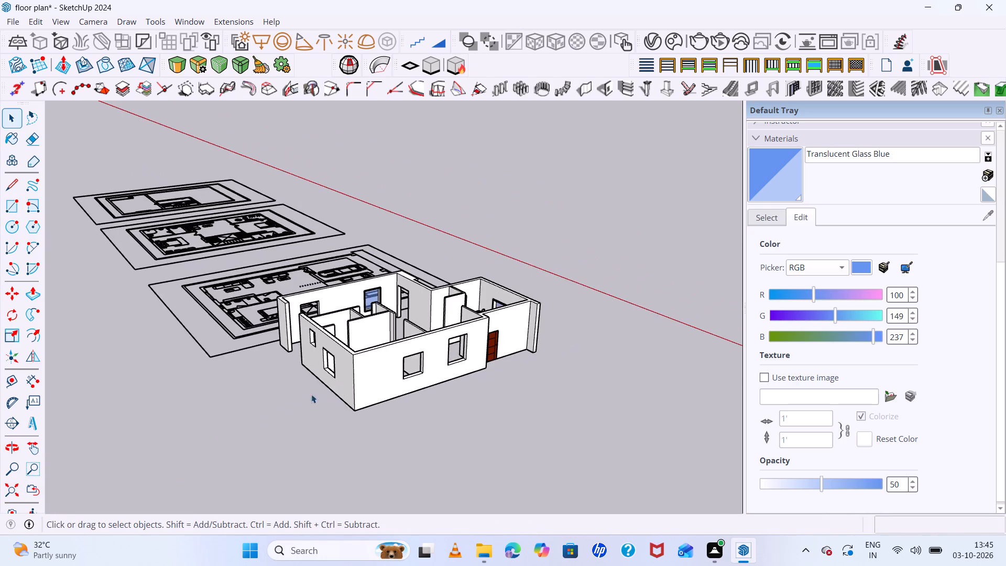
{"action": "middle_click_drag", "start_coordinate": [365, 389], "coordinate": [0, 395]}
{"action": "scroll", "coordinate": [599, 327], "scroll_direction": "up", "scroll_amount": 11}
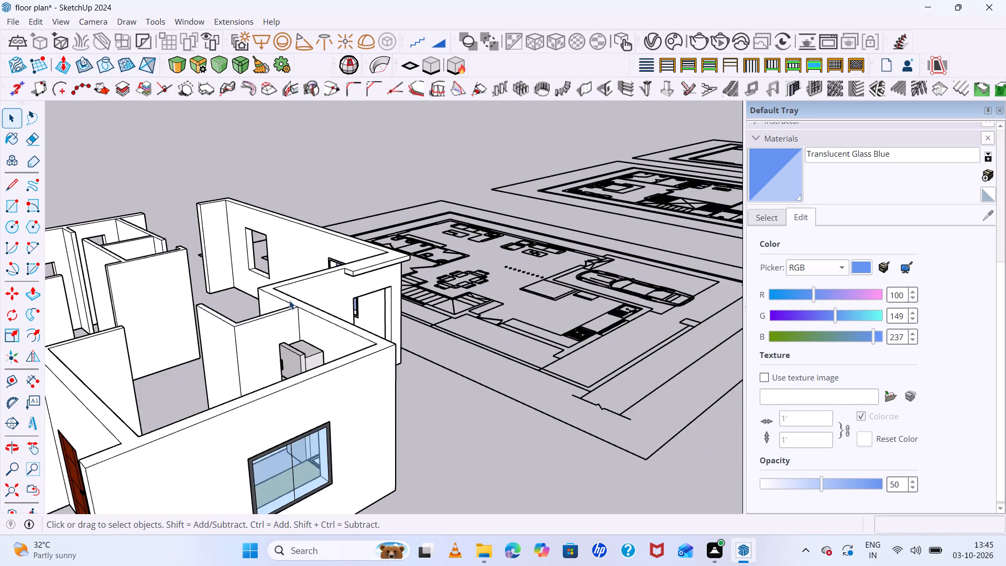
{"action": "middle_click_drag", "start_coordinate": [445, 353], "coordinate": [0, 304]}
{"action": "middle_click", "coordinate": [0, 304]}
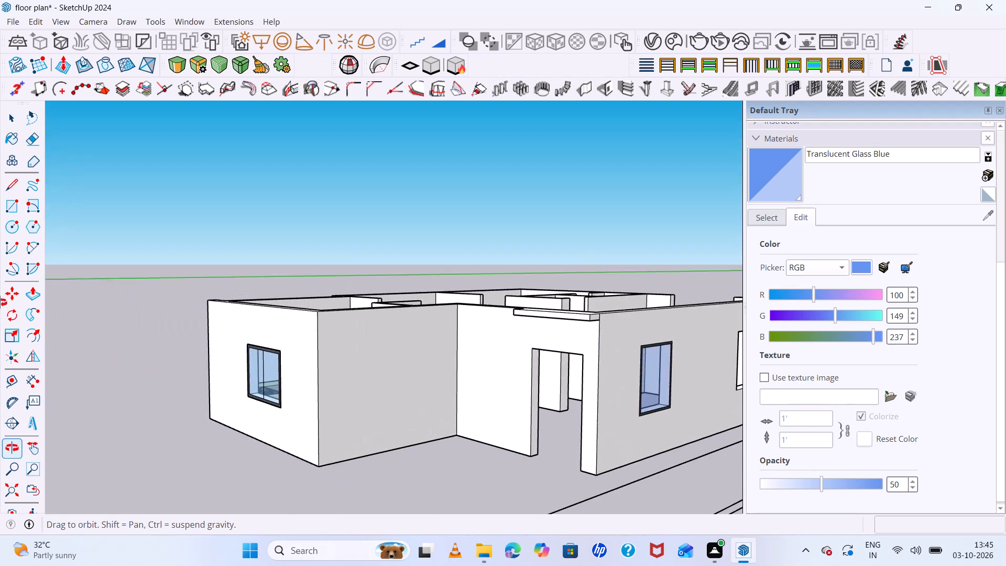
{"action": "scroll", "coordinate": [640, 315], "scroll_direction": "up", "scroll_amount": 6}
{"action": "middle_click_drag", "start_coordinate": [557, 324], "coordinate": [904, 486]}
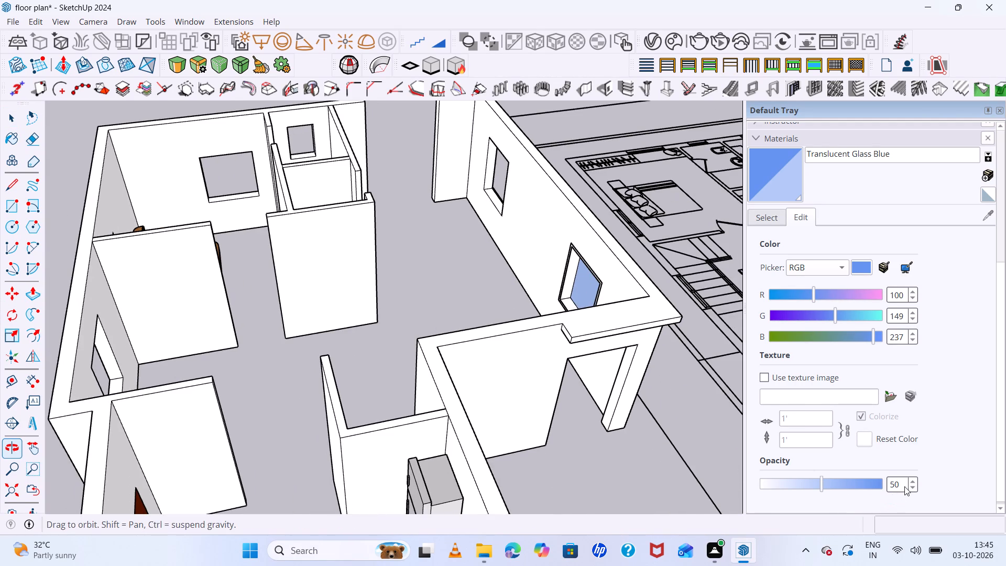
{"action": "middle_click_drag", "start_coordinate": [904, 486], "coordinate": [792, 450]}
{"action": "scroll", "coordinate": [662, 352], "scroll_direction": "up", "scroll_amount": 13}
{"action": "middle_click_drag", "start_coordinate": [614, 333], "coordinate": [770, 398]}
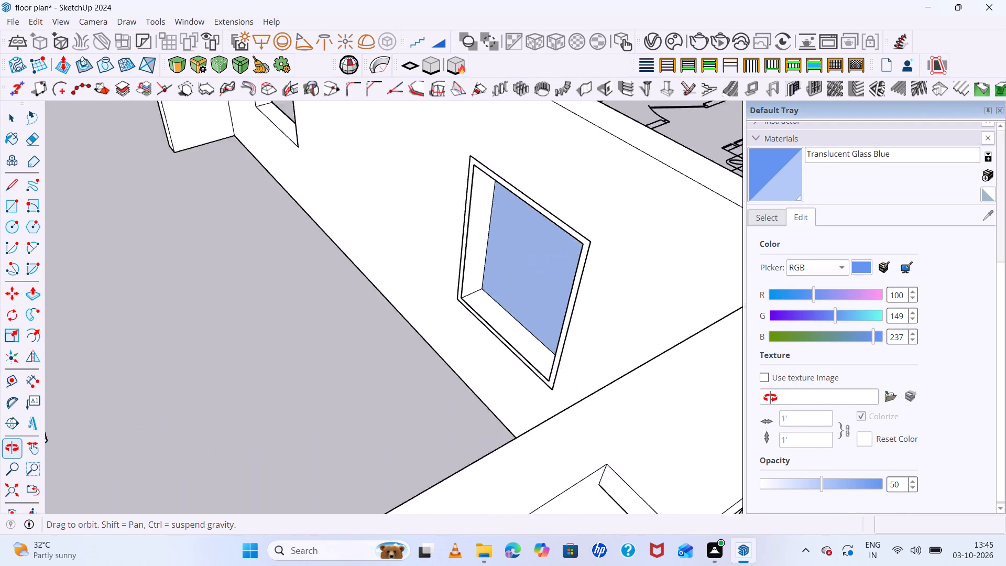
{"action": "middle_click_drag", "start_coordinate": [770, 398], "coordinate": [790, 332]}
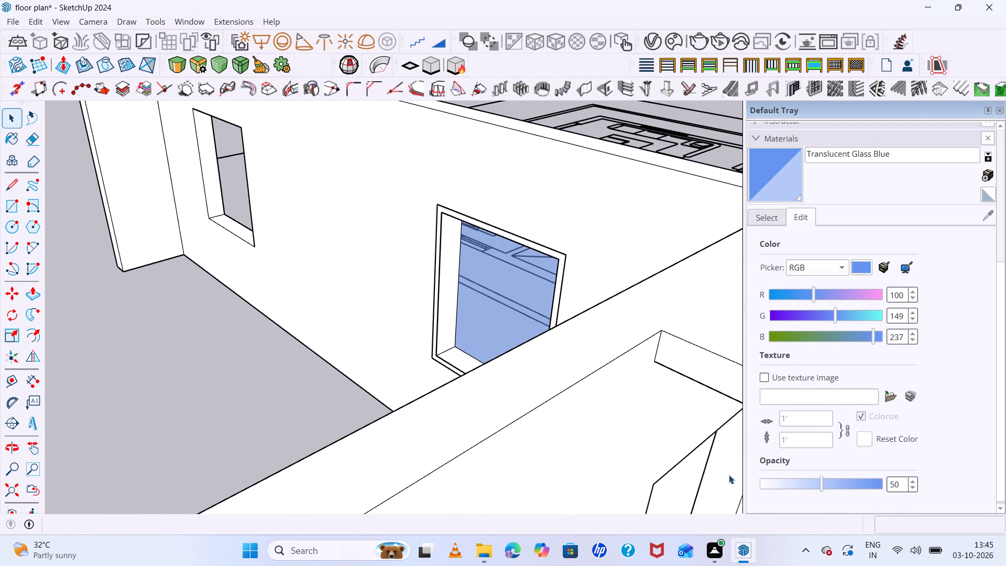
{"action": "scroll", "coordinate": [585, 309], "scroll_direction": "down", "scroll_amount": 20}
{"action": "scroll", "coordinate": [585, 309], "scroll_direction": "down", "scroll_amount": 9}
{"action": "middle_click_drag", "start_coordinate": [572, 446], "coordinate": [573, 443]}
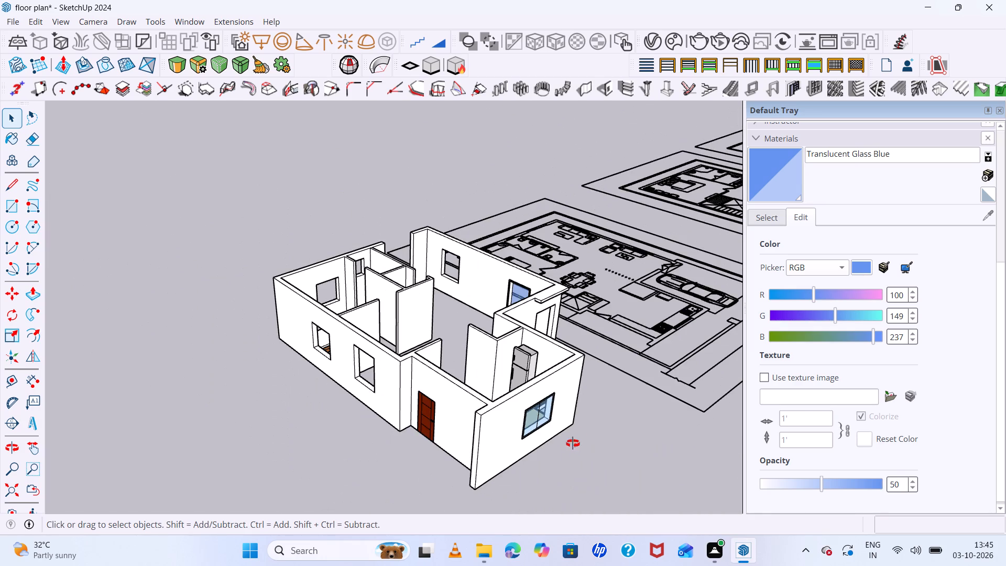
{"action": "middle_click_drag", "start_coordinate": [573, 443], "coordinate": [515, 350]}
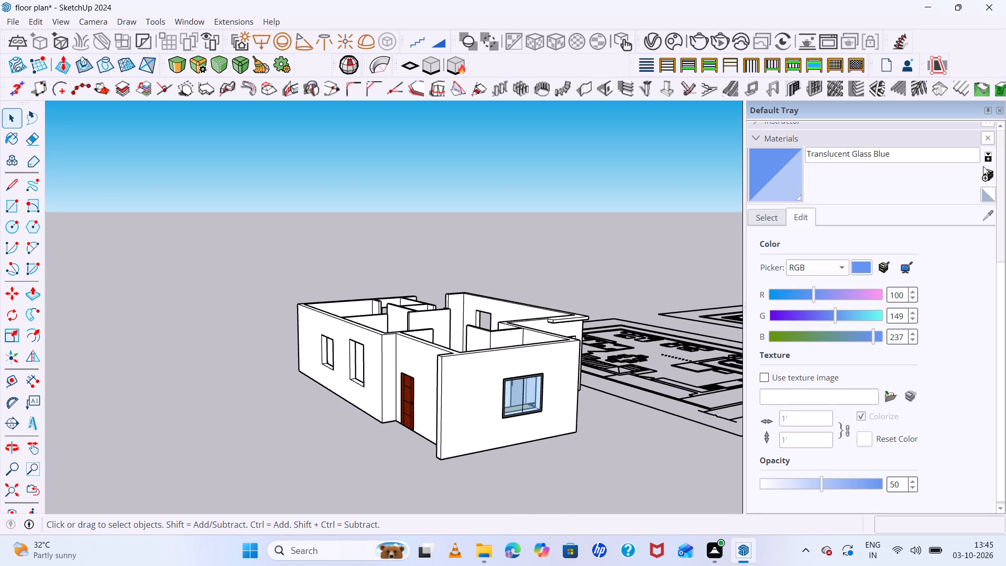
Sample the dark frame material Material130 from the kitchen window and paint the blue glazed window's room-side frame with it.
{"action": "left_click", "coordinate": [988, 216]}
{"action": "scroll", "coordinate": [585, 371], "scroll_direction": "up", "scroll_amount": 7}
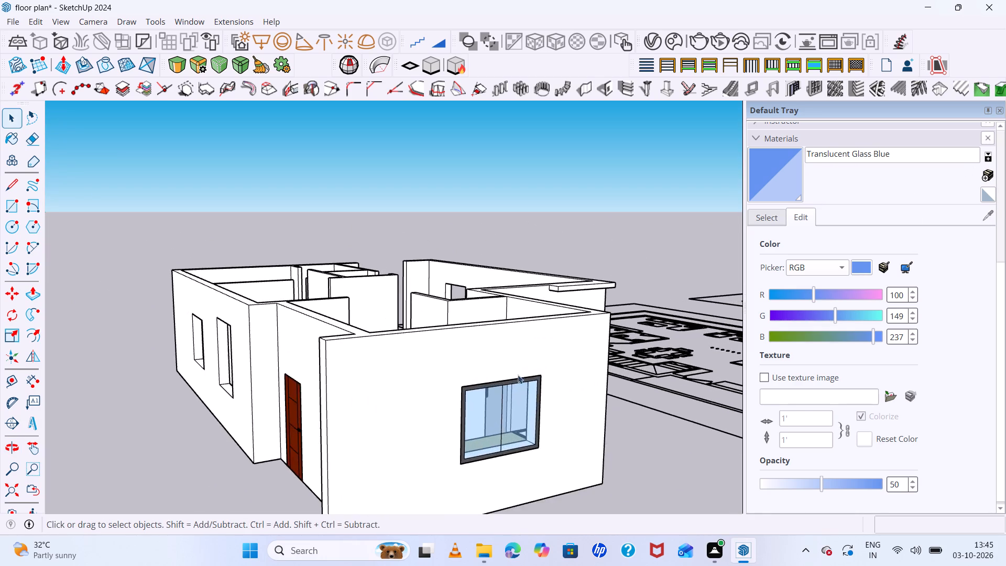
{"action": "scroll", "coordinate": [518, 375], "scroll_direction": "up", "scroll_amount": 4}
{"action": "left_click", "coordinate": [989, 217]}
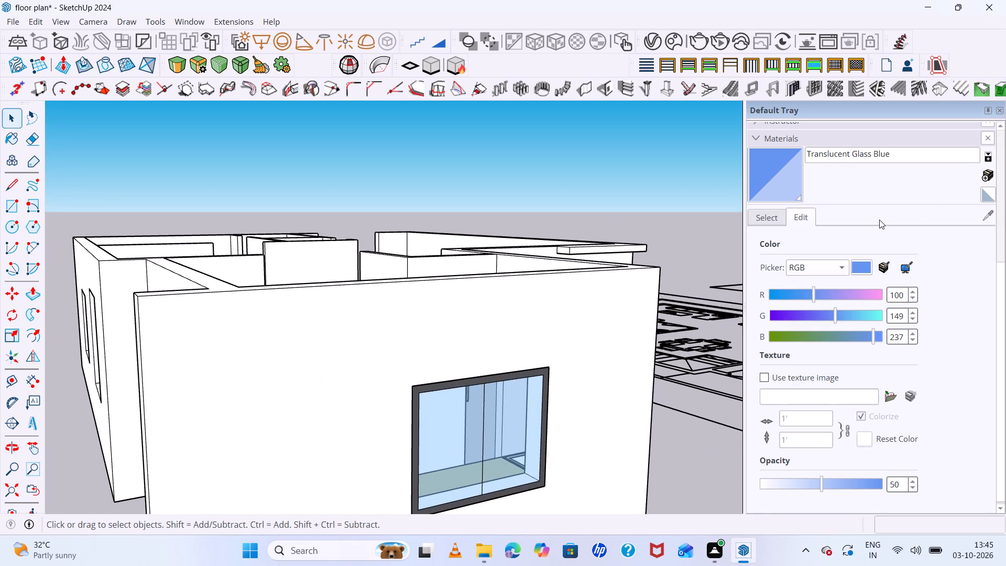
{"action": "left_click", "coordinate": [777, 218]}
{"action": "left_click", "coordinate": [985, 219]}
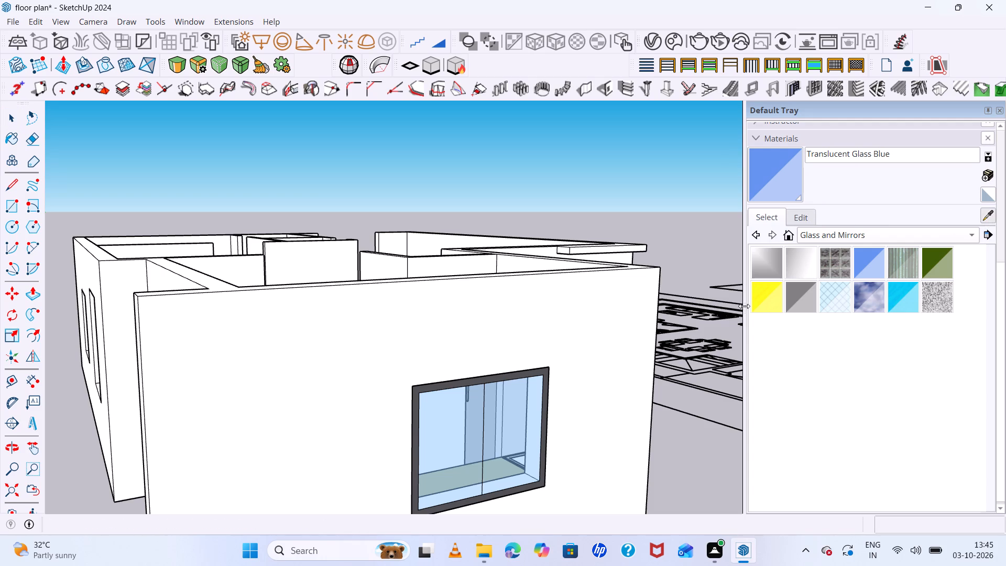
{"action": "scroll", "coordinate": [522, 359], "scroll_direction": "up", "scroll_amount": 3}
{"action": "left_click", "coordinate": [517, 379]}
{"action": "middle_click_drag", "start_coordinate": [511, 244], "coordinate": [586, 330]}
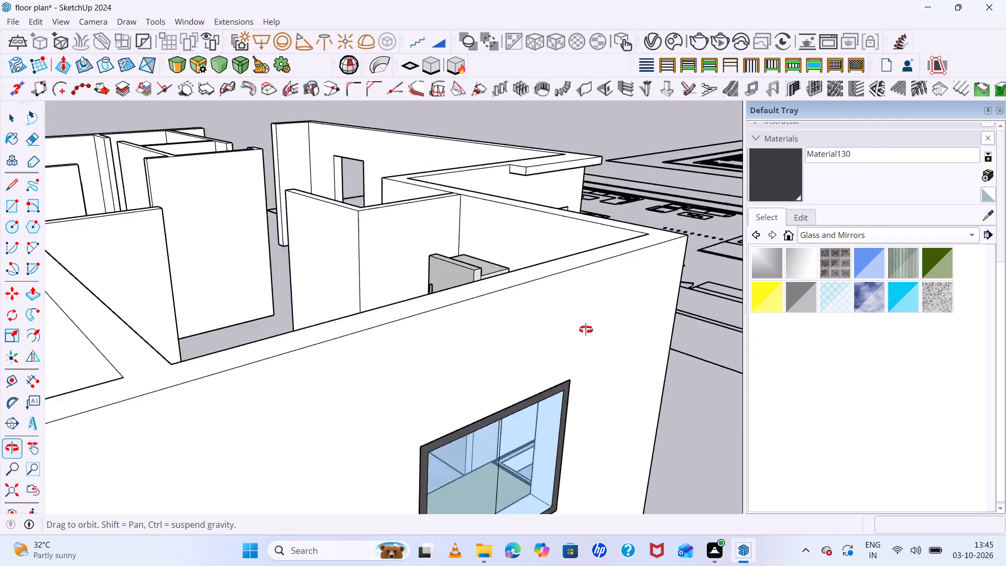
{"action": "middle_click_drag", "start_coordinate": [586, 330], "coordinate": [711, 434]}
{"action": "scroll", "coordinate": [343, 226], "scroll_direction": "down", "scroll_amount": 13}
{"action": "scroll", "coordinate": [268, 19], "scroll_direction": "up", "scroll_amount": 9}
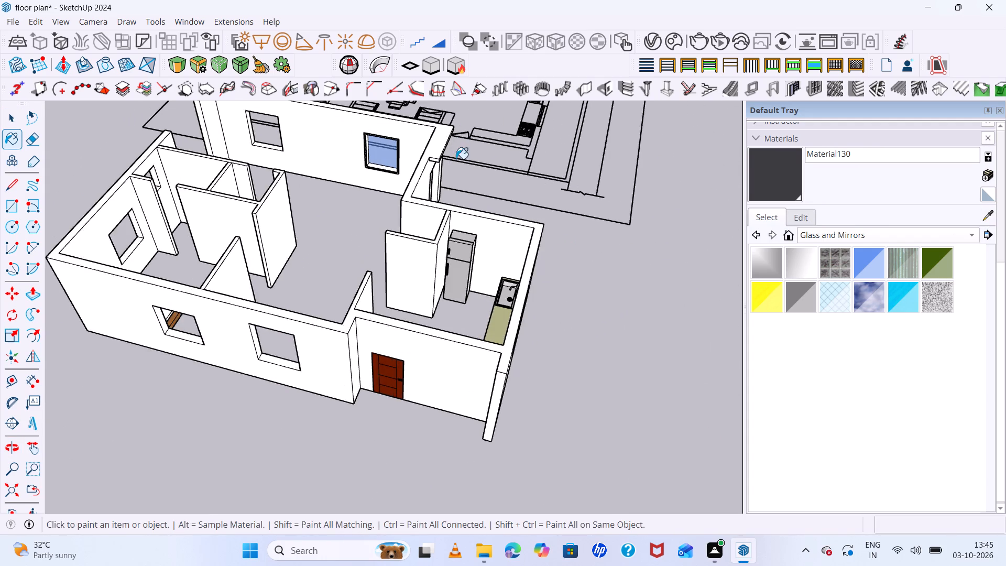
{"action": "scroll", "coordinate": [456, 159], "scroll_direction": "up", "scroll_amount": 10}
{"action": "scroll", "coordinate": [348, 126], "scroll_direction": "up", "scroll_amount": 7}
{"action": "left_click", "coordinate": [356, 128]}
Check the blue glazed window and the neighbouring unglazed opening from outside the house.
{"action": "scroll", "coordinate": [364, 139], "scroll_direction": "down", "scroll_amount": 6}
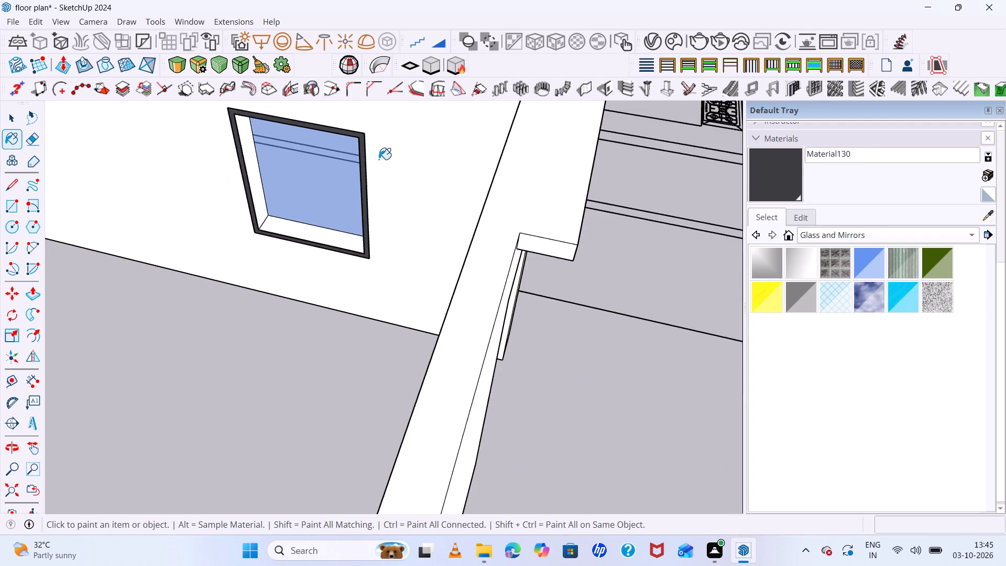
{"action": "scroll", "coordinate": [379, 159], "scroll_direction": "down", "scroll_amount": 20}
{"action": "middle_click_drag", "start_coordinate": [509, 257], "coordinate": [0, 15]}
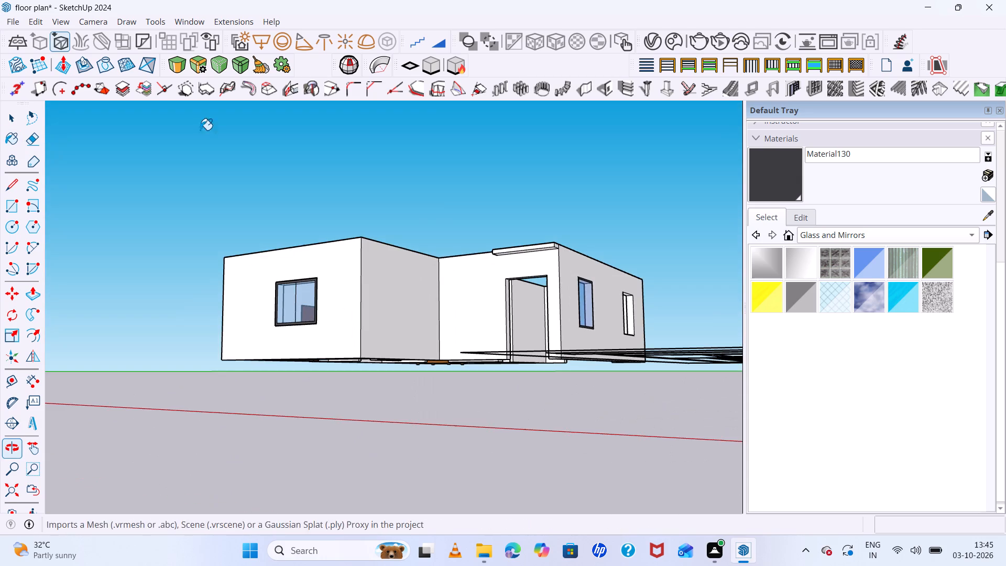
{"action": "middle_click_drag", "start_coordinate": [580, 307], "coordinate": [362, 312]}
{"action": "key", "text": "space"}
{"action": "left_click", "coordinate": [640, 195]}
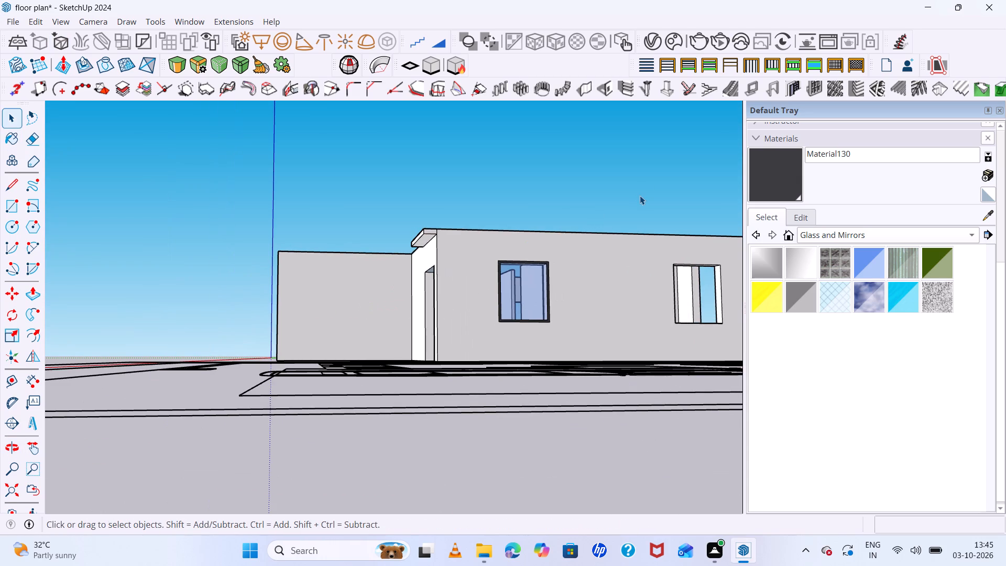
{"action": "scroll", "coordinate": [641, 195], "scroll_direction": "down", "scroll_amount": 5}
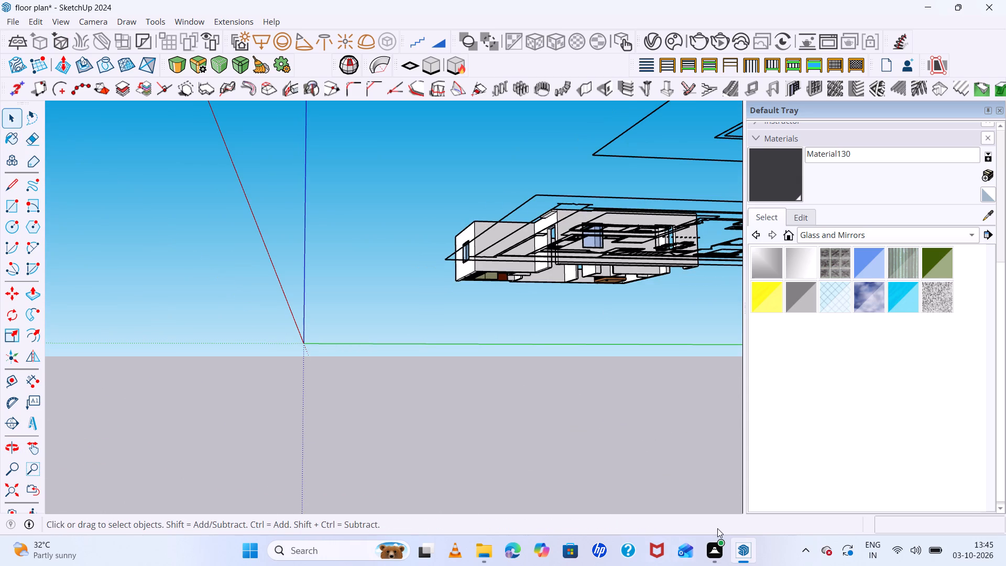
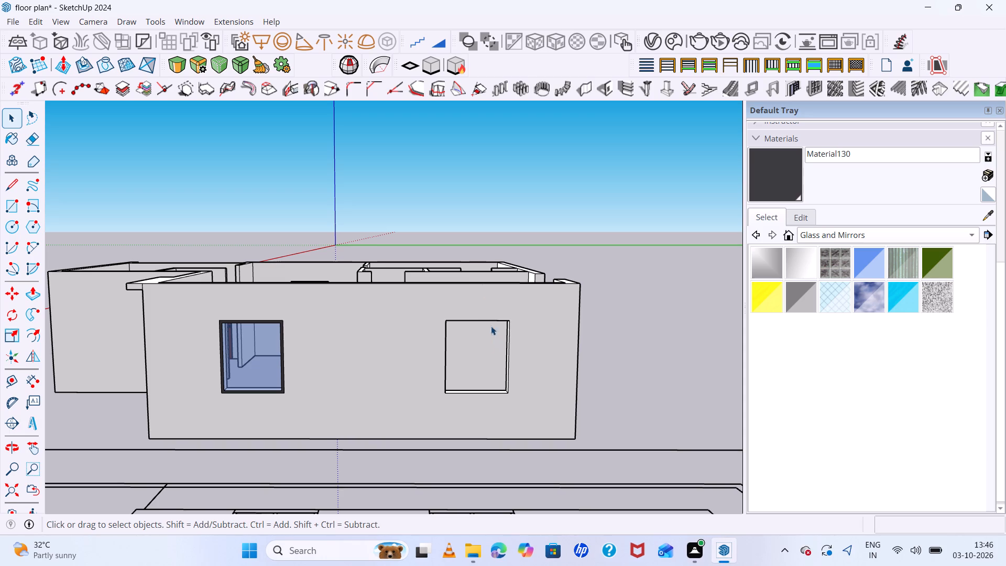
Look over the house from all outer sides and above, checking which window openings are glazed and which are still empty.
{"action": "scroll", "coordinate": [554, 386], "scroll_direction": "up", "scroll_amount": 6}
{"action": "middle_click_drag", "start_coordinate": [622, 396], "coordinate": [752, 477]}
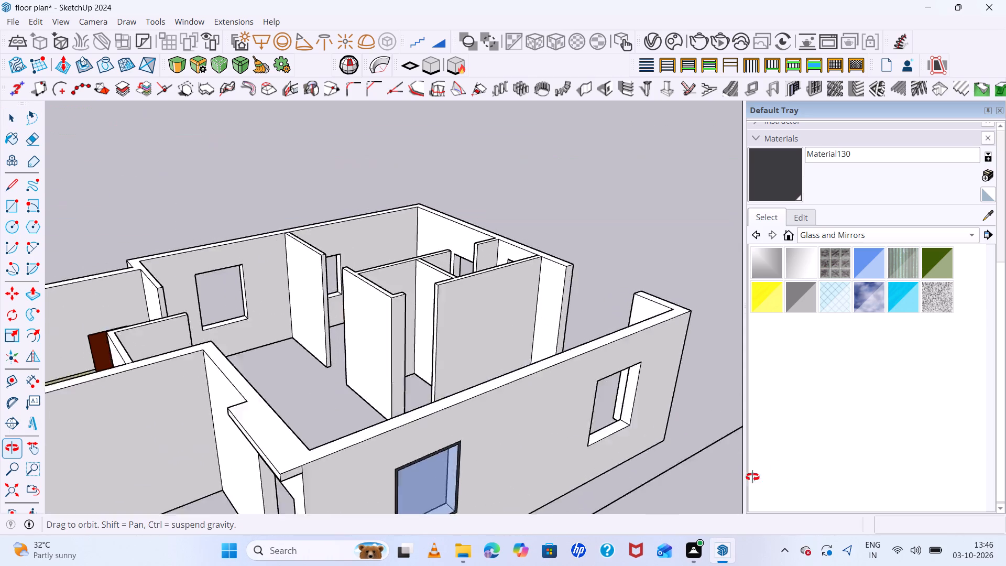
{"action": "middle_click_drag", "start_coordinate": [752, 477], "coordinate": [635, 409]}
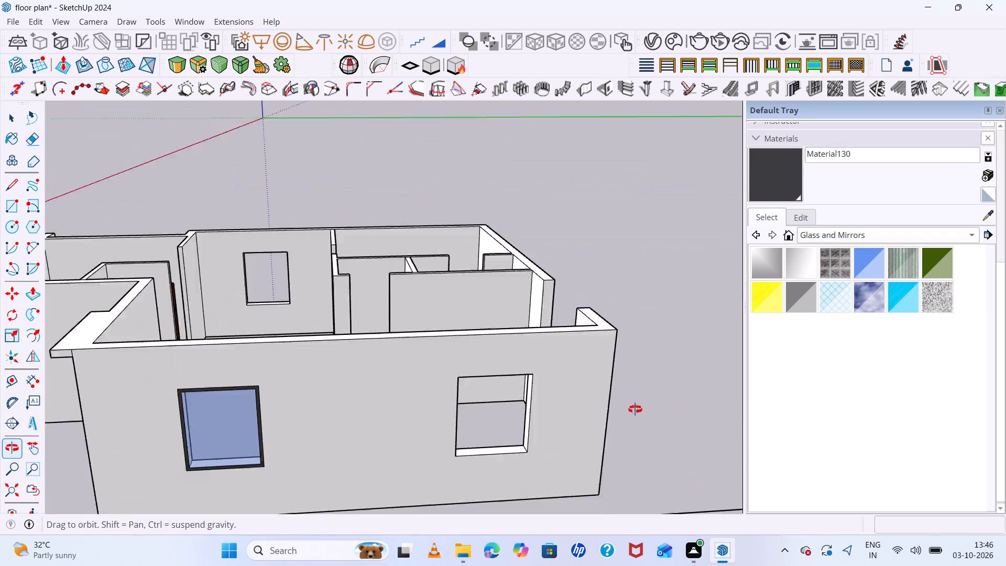
{"action": "middle_click_drag", "start_coordinate": [635, 409], "coordinate": [799, 475]}
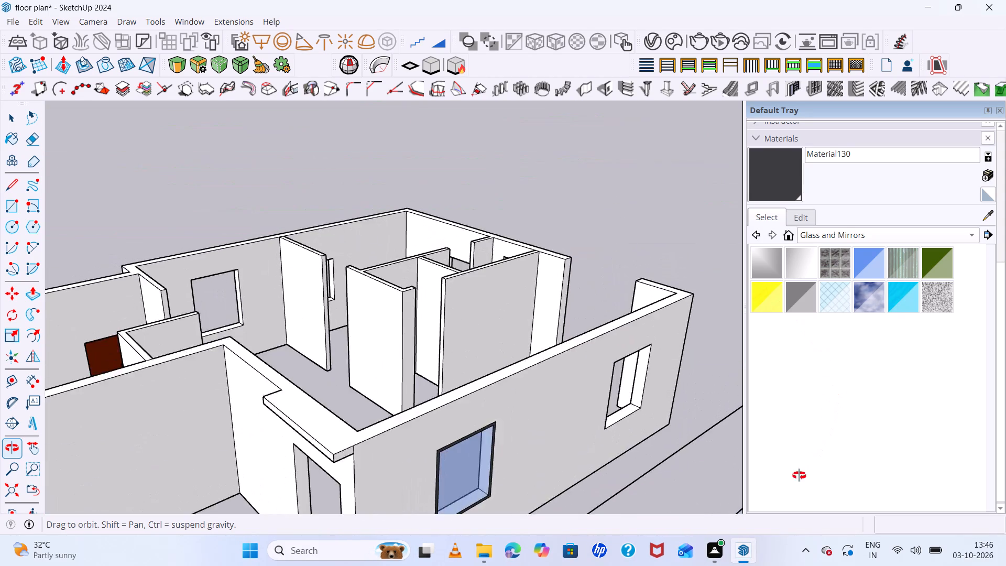
{"action": "middle_click_drag", "start_coordinate": [799, 475], "coordinate": [688, 420]}
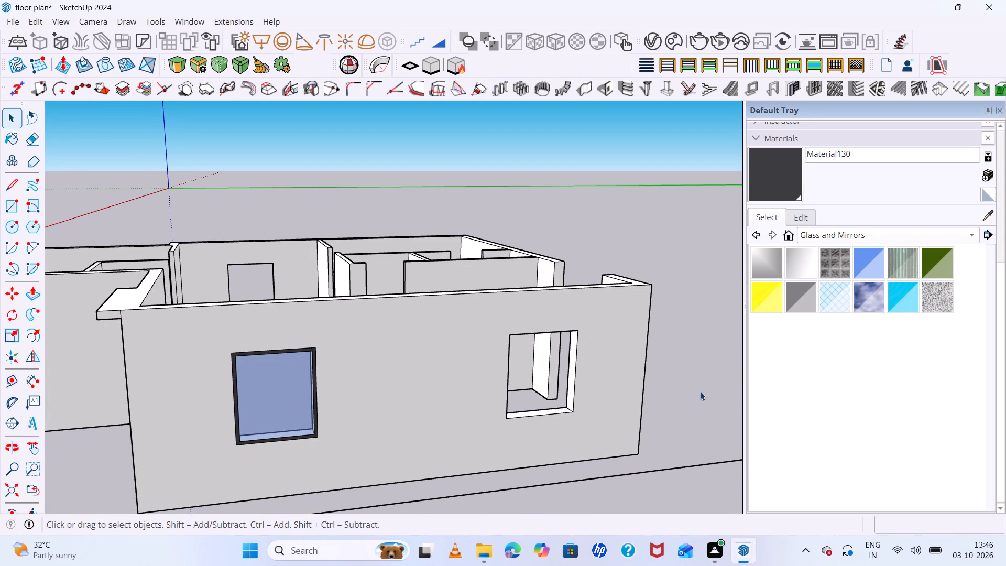
{"action": "scroll", "coordinate": [700, 391], "scroll_direction": "down", "scroll_amount": 4}
{"action": "middle_click_drag", "start_coordinate": [562, 426], "coordinate": [699, 474]}
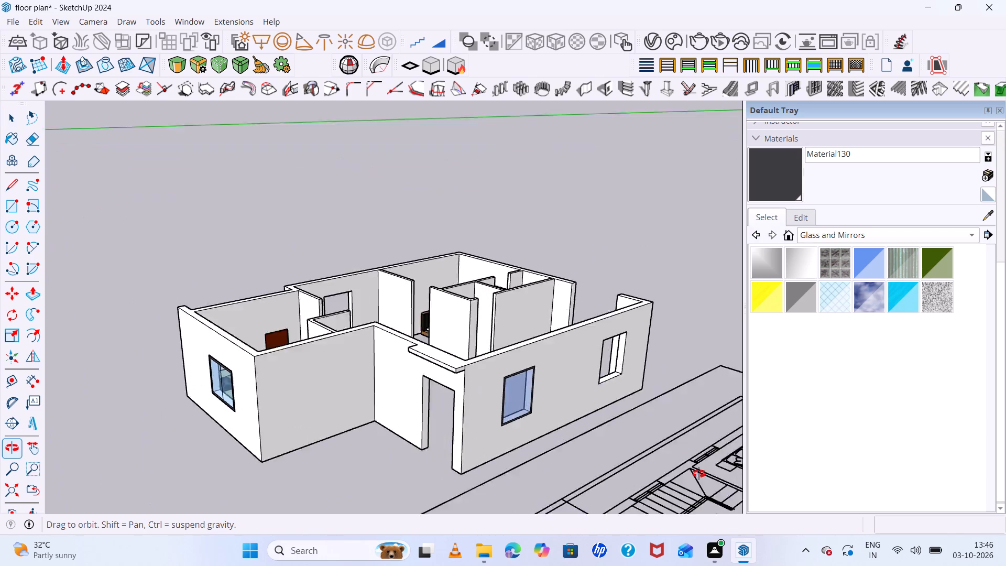
{"action": "middle_click_drag", "start_coordinate": [699, 474], "coordinate": [519, 417]}
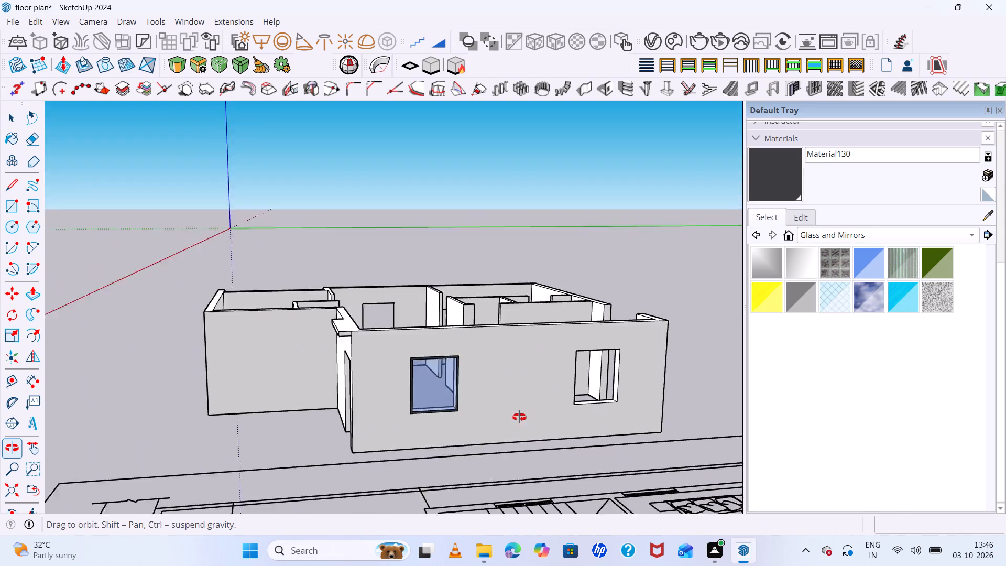
{"action": "middle_click_drag", "start_coordinate": [519, 417], "coordinate": [420, 541]}
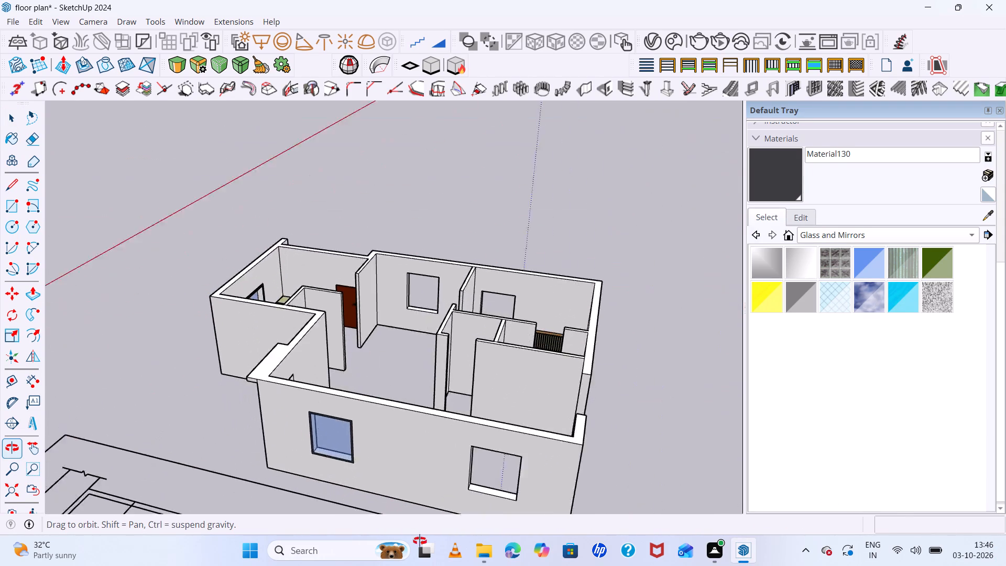
{"action": "middle_click_drag", "start_coordinate": [420, 541], "coordinate": [749, 427]}
{"action": "middle_click_drag", "start_coordinate": [245, 383], "coordinate": [682, 408]}
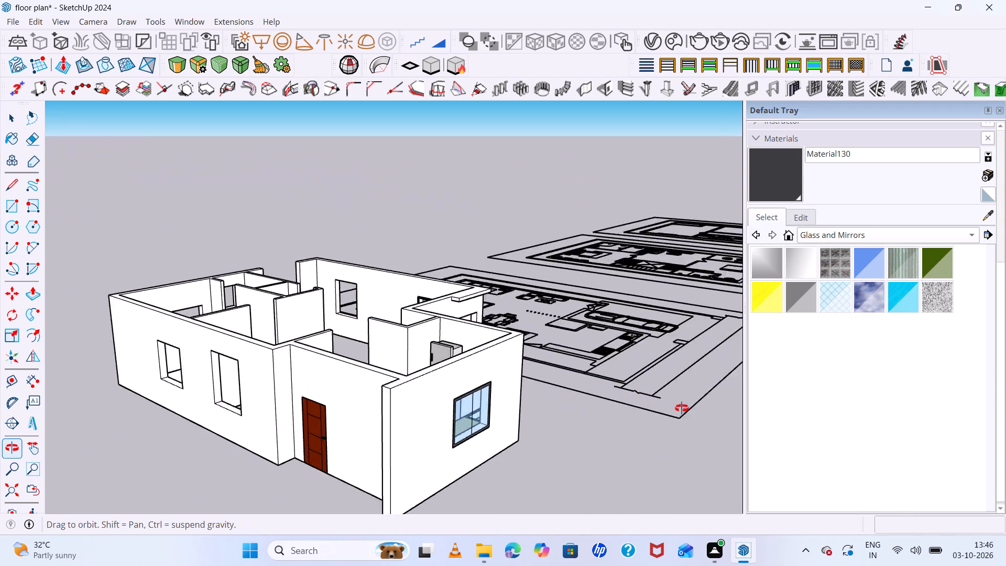
{"action": "middle_click_drag", "start_coordinate": [682, 408], "coordinate": [690, 407]}
{"action": "middle_click_drag", "start_coordinate": [340, 411], "coordinate": [556, 432]}
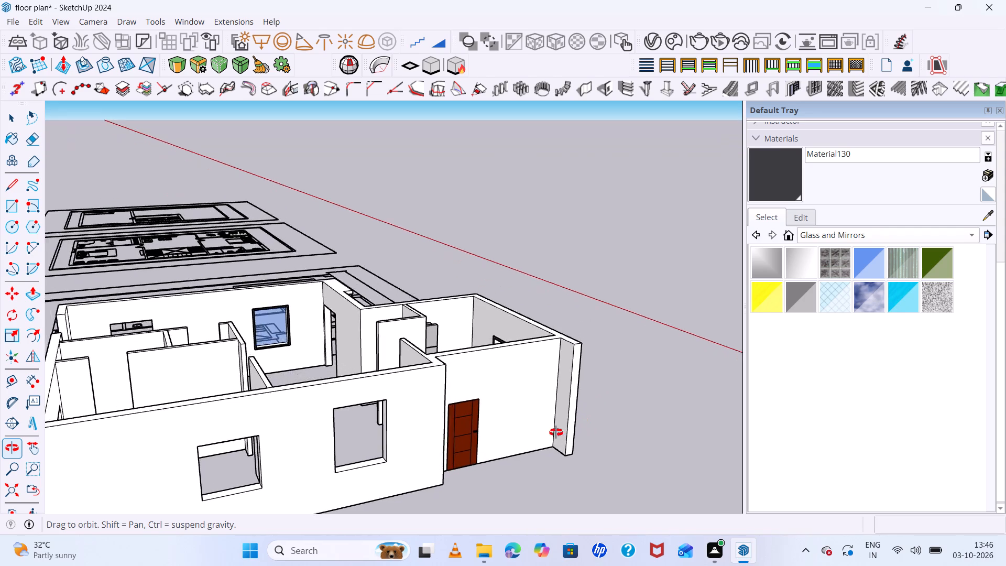
{"action": "middle_click_drag", "start_coordinate": [556, 432], "coordinate": [407, 474]}
{"action": "middle_click_drag", "start_coordinate": [369, 478], "coordinate": [0, 413]}
{"action": "middle_click_drag", "start_coordinate": [237, 449], "coordinate": [571, 504]}
{"action": "middle_click_drag", "start_coordinate": [395, 335], "coordinate": [436, 362]}
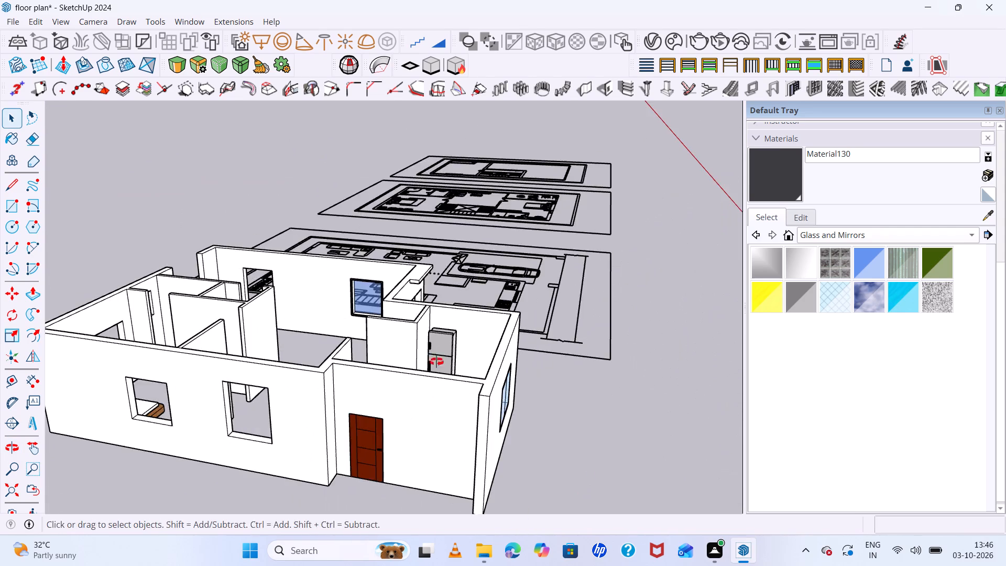
{"action": "middle_click_drag", "start_coordinate": [436, 362], "coordinate": [0, 315]}
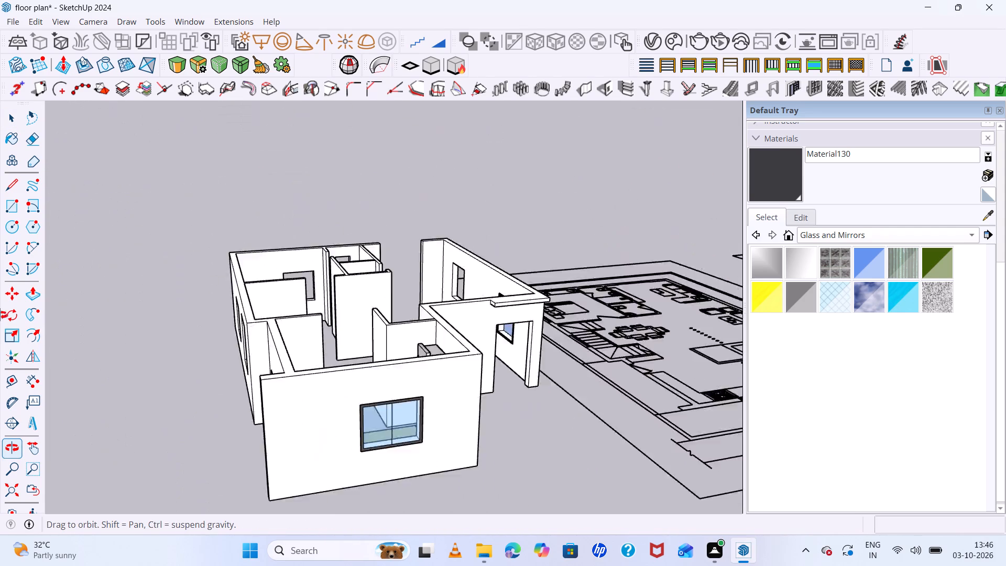
{"action": "middle_click_drag", "start_coordinate": [0, 315], "coordinate": [0, 304]}
{"action": "middle_click_drag", "start_coordinate": [307, 314], "coordinate": [53, 298]}
{"action": "middle_click", "coordinate": [52, 298]}
{"action": "middle_click_drag", "start_coordinate": [429, 357], "coordinate": [253, 346]}
{"action": "middle_click_drag", "start_coordinate": [530, 374], "coordinate": [484, 366]}
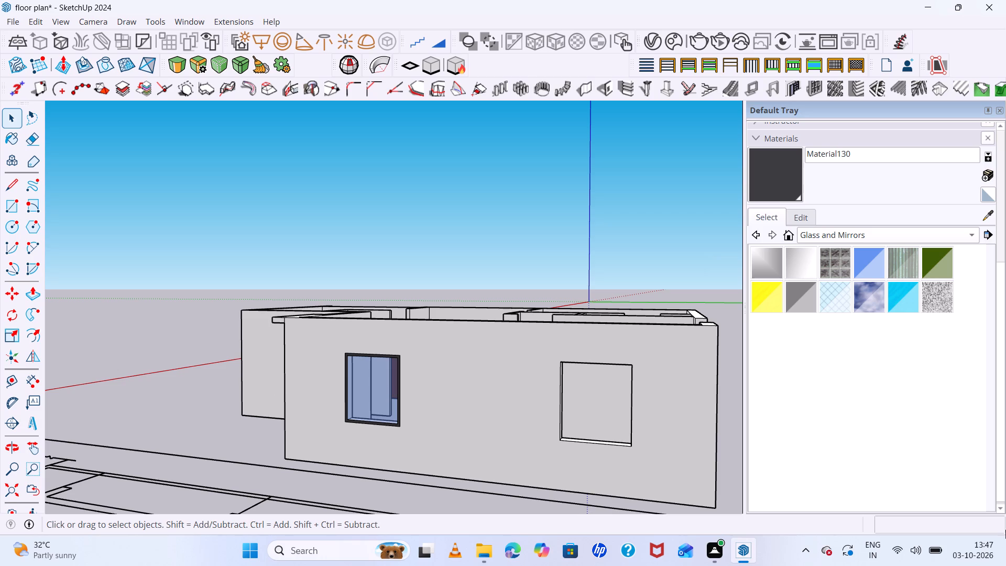
{"action": "scroll", "coordinate": [309, 226], "scroll_direction": "down", "scroll_amount": 7}
{"action": "middle_click_drag", "start_coordinate": [385, 270], "coordinate": [466, 386]}
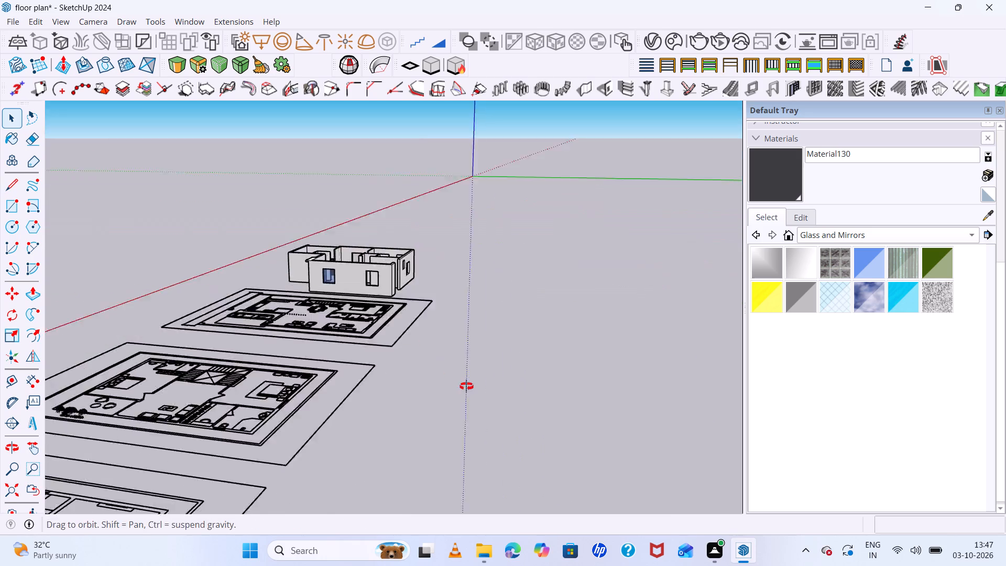
{"action": "middle_click_drag", "start_coordinate": [466, 386], "coordinate": [467, 386]}
{"action": "scroll", "coordinate": [438, 286], "scroll_direction": "up", "scroll_amount": 8}
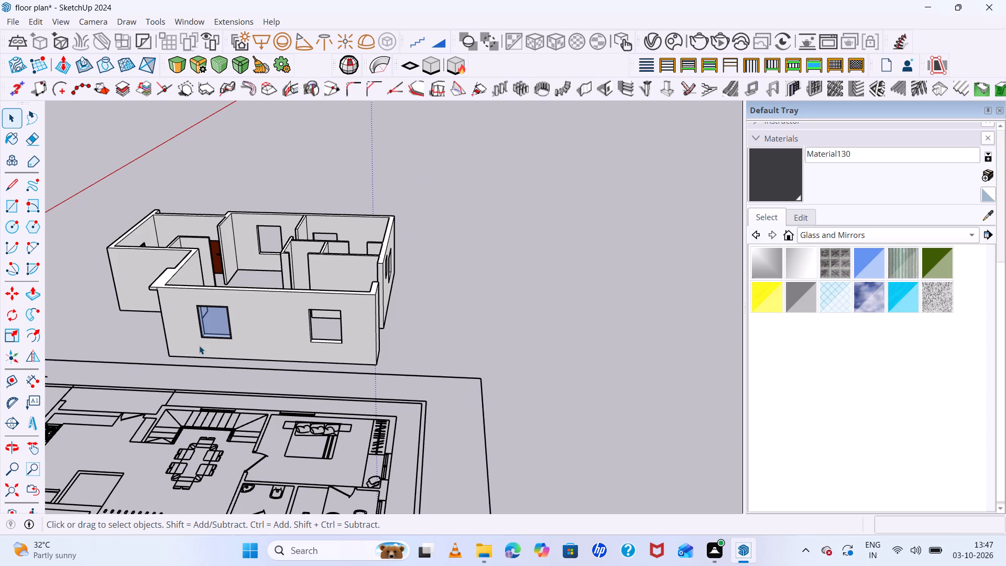
{"action": "middle_click_drag", "start_coordinate": [271, 345], "coordinate": [513, 238]}
{"action": "middle_click_drag", "start_coordinate": [513, 237], "coordinate": [509, 207]}
{"action": "middle_click", "coordinate": [508, 205]}
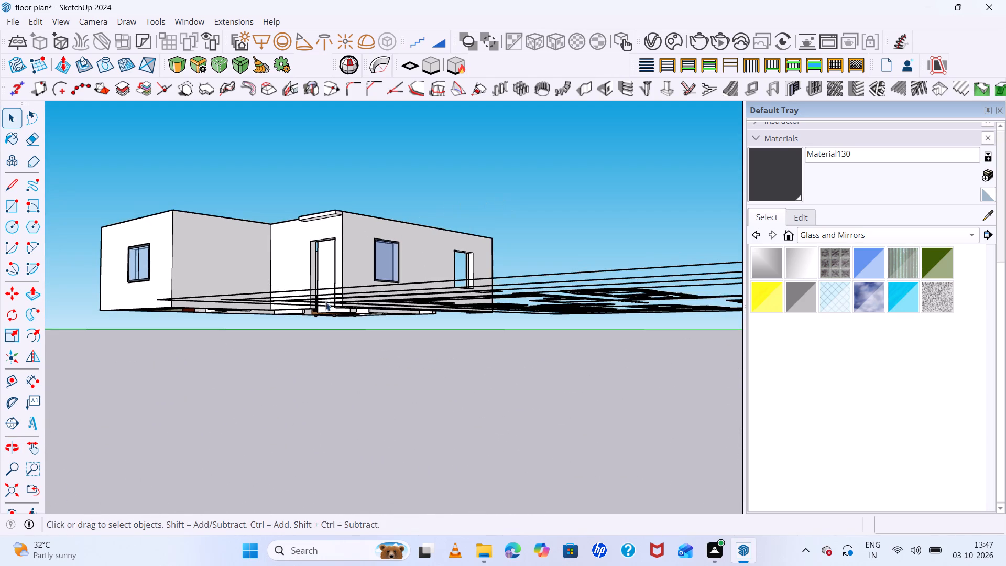
{"action": "scroll", "coordinate": [369, 212], "scroll_direction": "down", "scroll_amount": 4}
{"action": "middle_click_drag", "start_coordinate": [430, 234], "coordinate": [84, 314]}
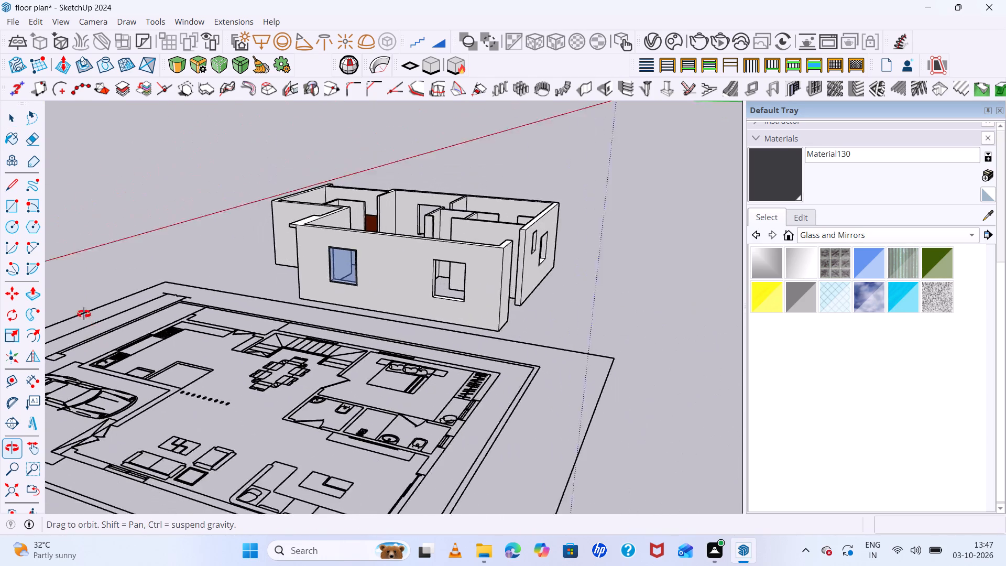
{"action": "middle_click_drag", "start_coordinate": [84, 314], "coordinate": [288, 403]}
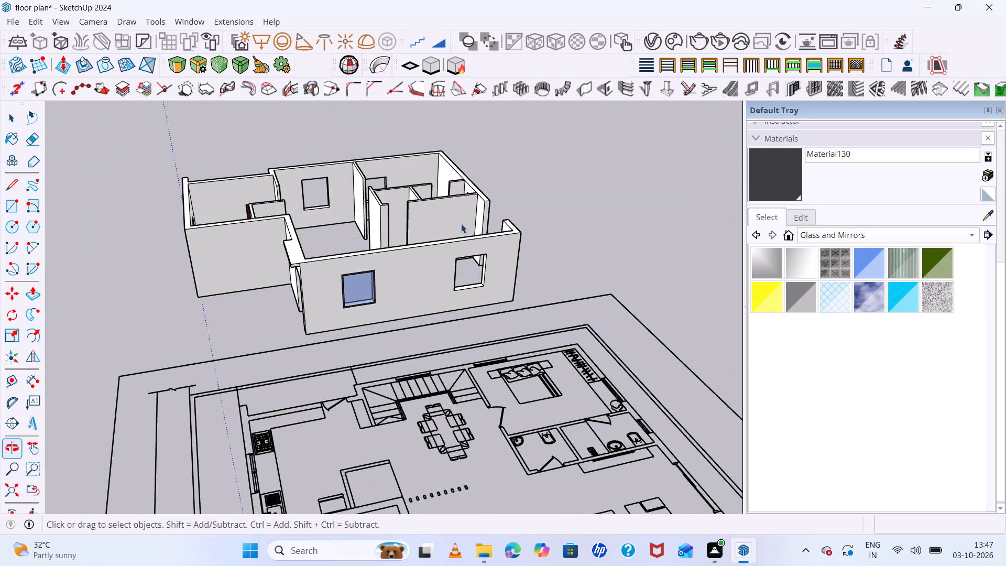
Draw a rectangle about 4' 8" by 4' across the unglazed opening beside the blue glazed window, corner to corner.
{"action": "scroll", "coordinate": [489, 211], "scroll_direction": "up", "scroll_amount": 7}
{"action": "middle_click_drag", "start_coordinate": [536, 315], "coordinate": [379, 189]}
{"action": "middle_click", "coordinate": [379, 189]}
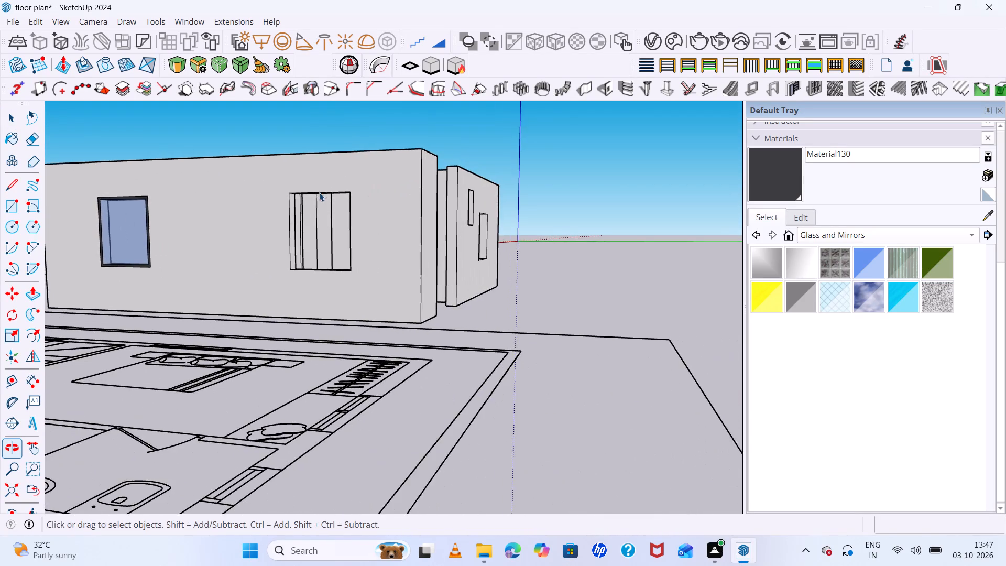
{"action": "scroll", "coordinate": [293, 195], "scroll_direction": "up", "scroll_amount": 7}
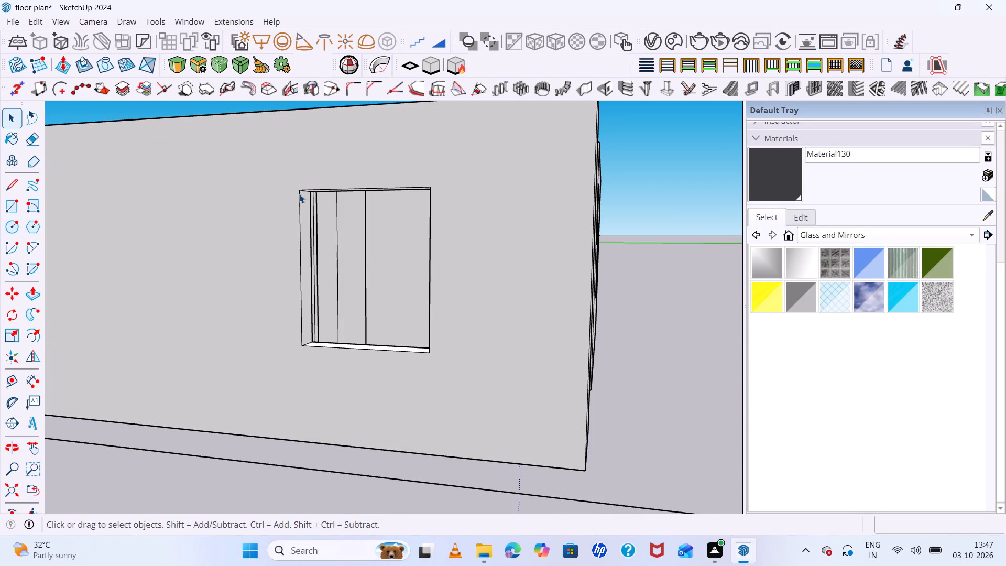
{"action": "key", "text": "r"}
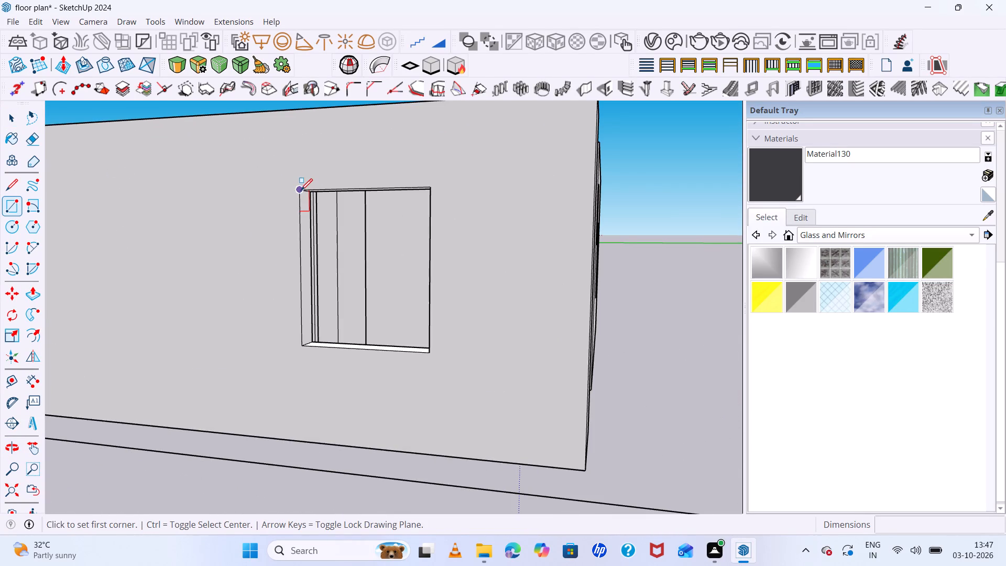
{"action": "left_click", "coordinate": [301, 190]}
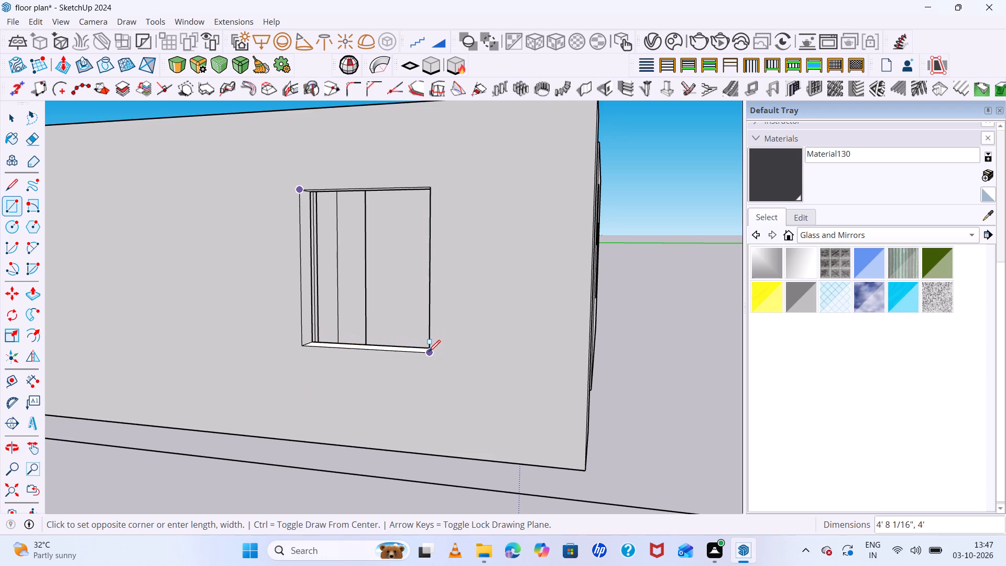
{"action": "left_click", "coordinate": [429, 352]}
Push/Pull the new rectangle 9" through the wall's thickness to fill the opening as a block.
{"action": "middle_click_drag", "start_coordinate": [353, 238], "coordinate": [527, 377]}
{"action": "scroll", "coordinate": [539, 328], "scroll_direction": "down", "scroll_amount": 3}
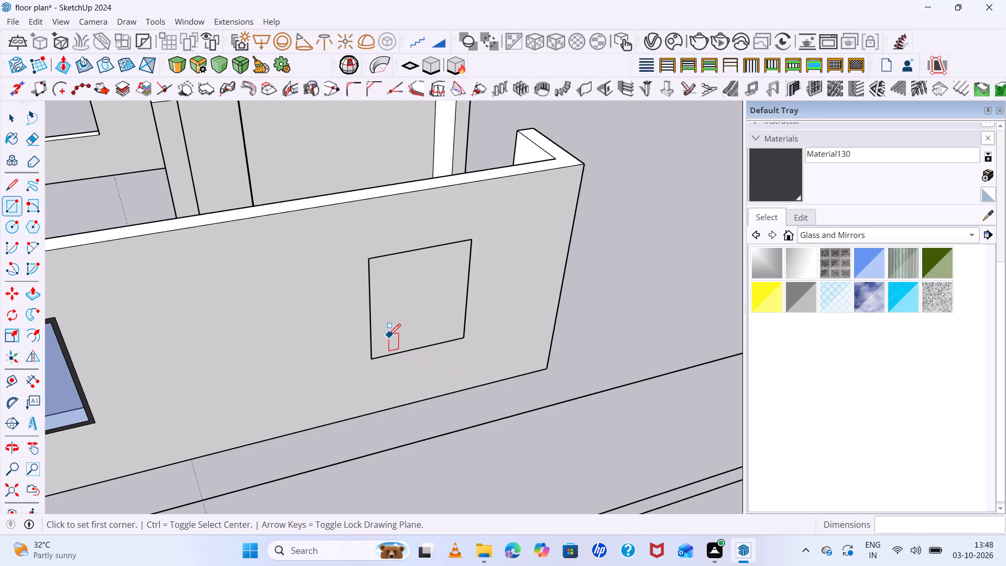
{"action": "key", "text": "space"}
{"action": "left_click", "coordinate": [411, 299]}
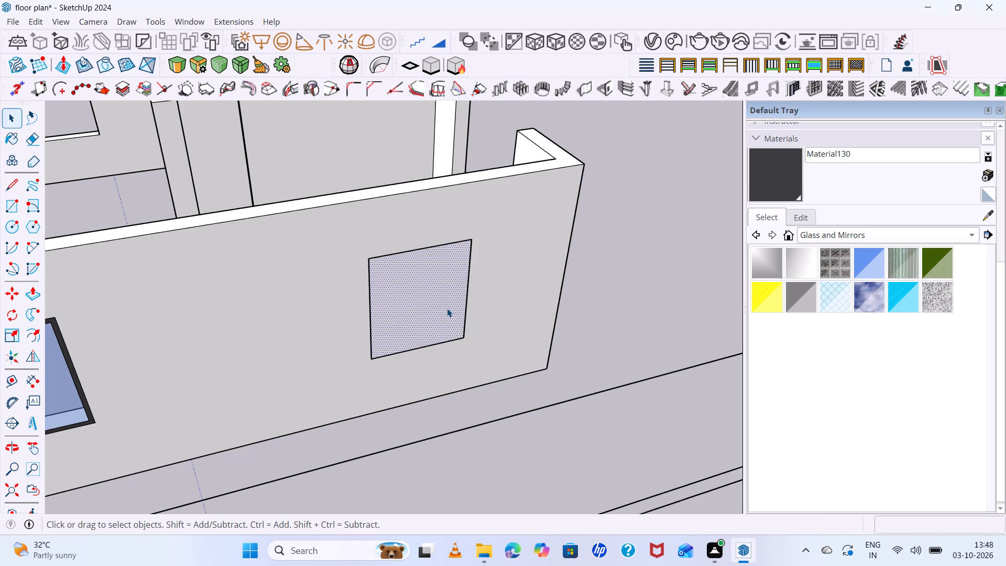
{"action": "key", "text": "p"}
{"action": "left_click", "coordinate": [434, 301]}
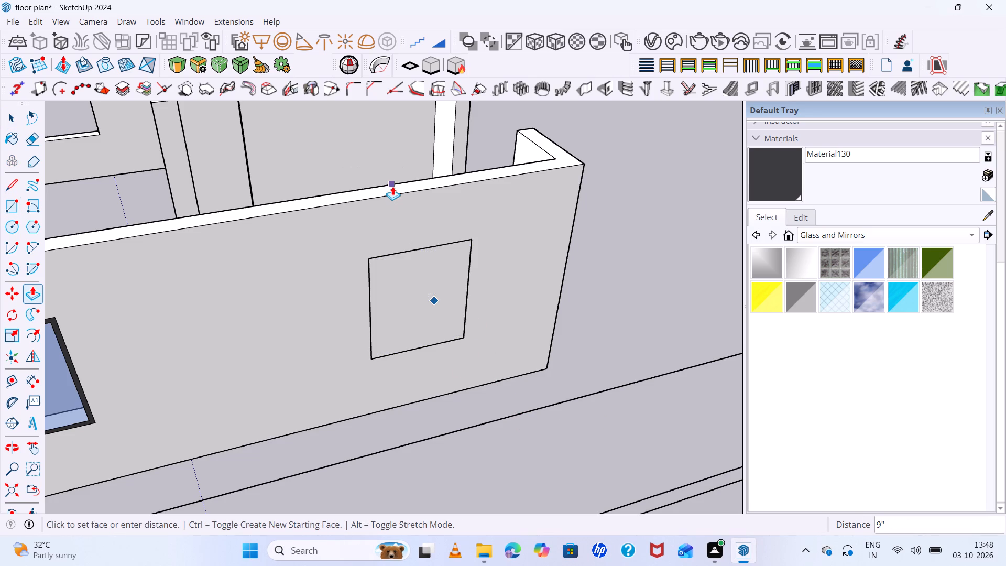
{"action": "left_click", "coordinate": [392, 185]}
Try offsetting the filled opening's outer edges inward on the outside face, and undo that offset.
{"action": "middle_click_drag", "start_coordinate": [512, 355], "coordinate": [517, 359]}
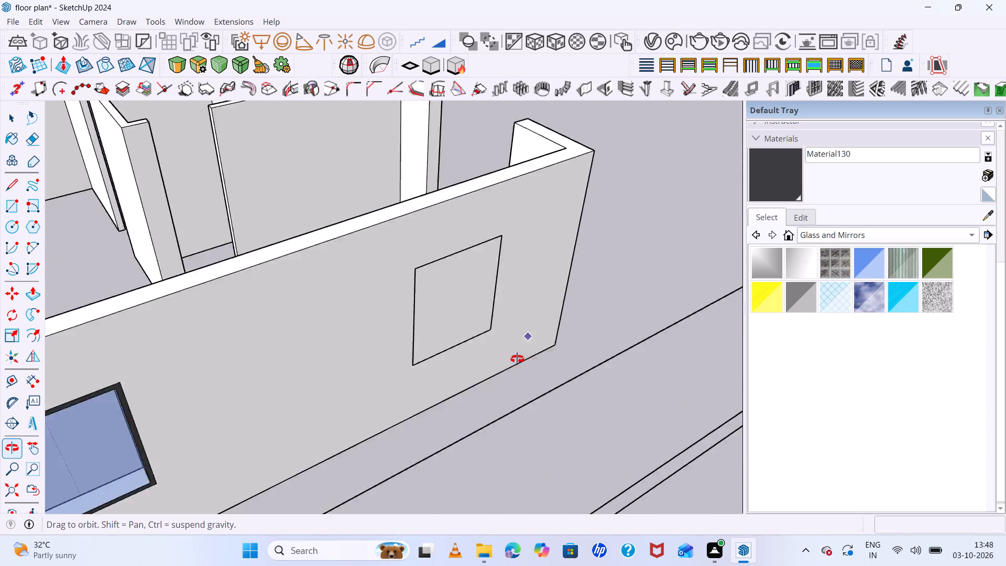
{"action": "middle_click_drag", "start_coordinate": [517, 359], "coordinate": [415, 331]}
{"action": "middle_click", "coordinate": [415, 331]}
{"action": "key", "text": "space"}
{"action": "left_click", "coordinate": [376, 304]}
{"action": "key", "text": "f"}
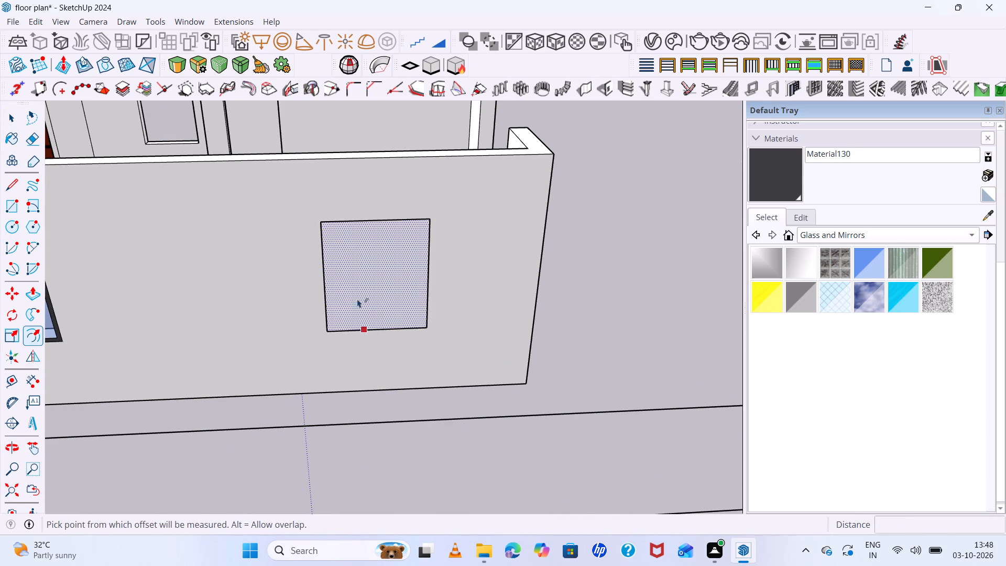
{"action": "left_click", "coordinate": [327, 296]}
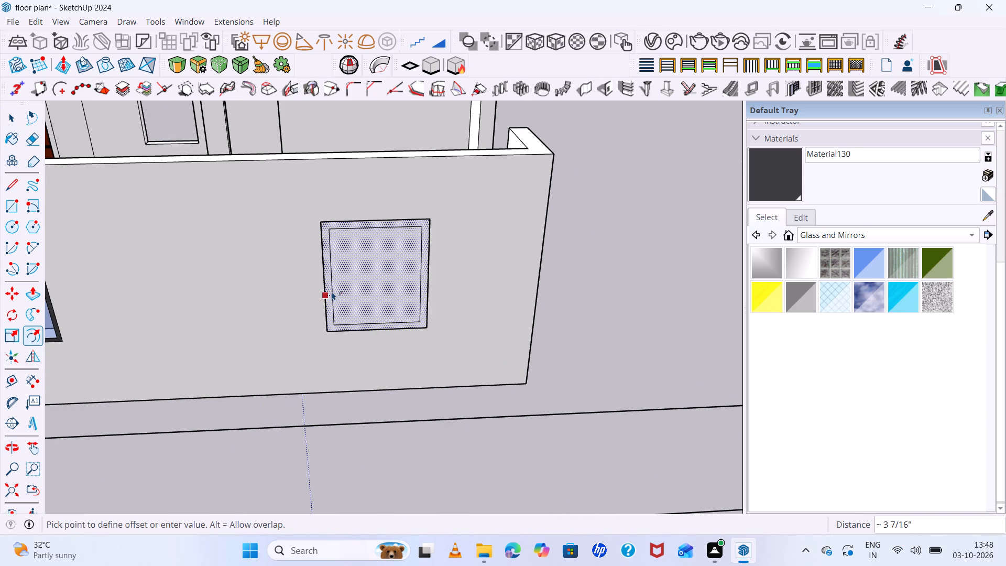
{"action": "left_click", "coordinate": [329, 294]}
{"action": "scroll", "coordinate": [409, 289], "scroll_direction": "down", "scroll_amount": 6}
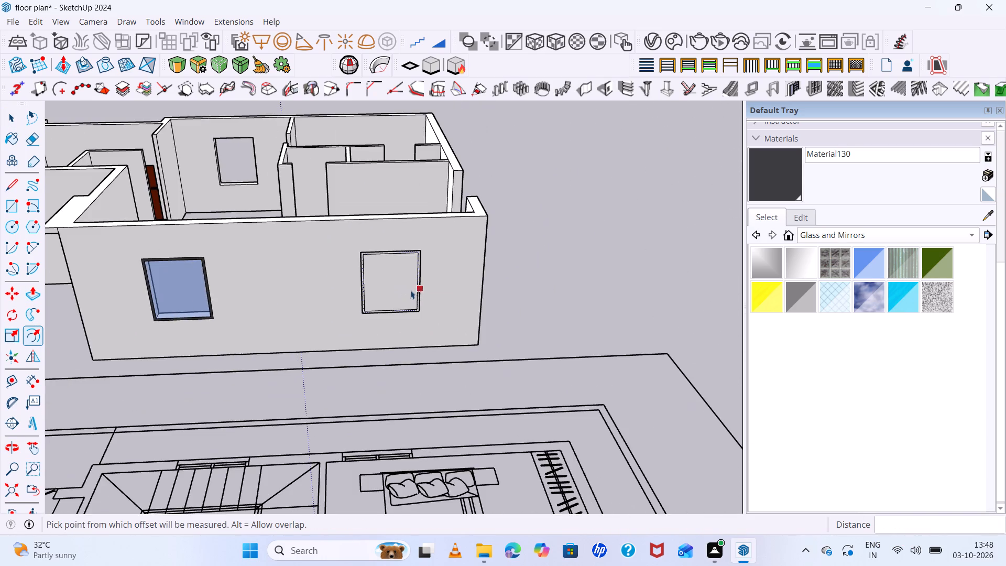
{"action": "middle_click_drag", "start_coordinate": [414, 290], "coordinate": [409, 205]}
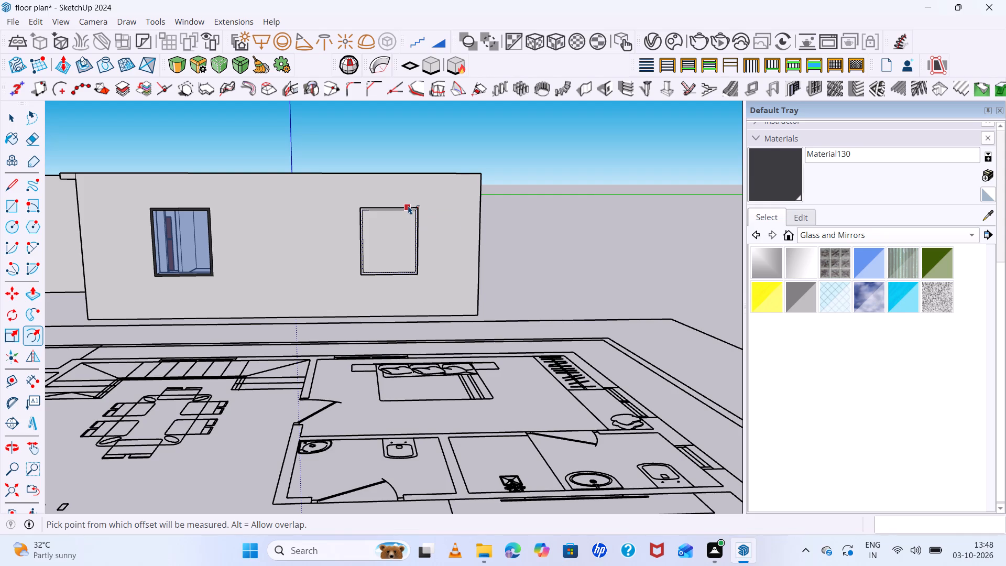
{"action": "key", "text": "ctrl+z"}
Offset the filled opening's outside face inward by about 3" to outline the window frame.
{"action": "scroll", "coordinate": [376, 230], "scroll_direction": "up", "scroll_amount": 4}
{"action": "left_click", "coordinate": [355, 243]}
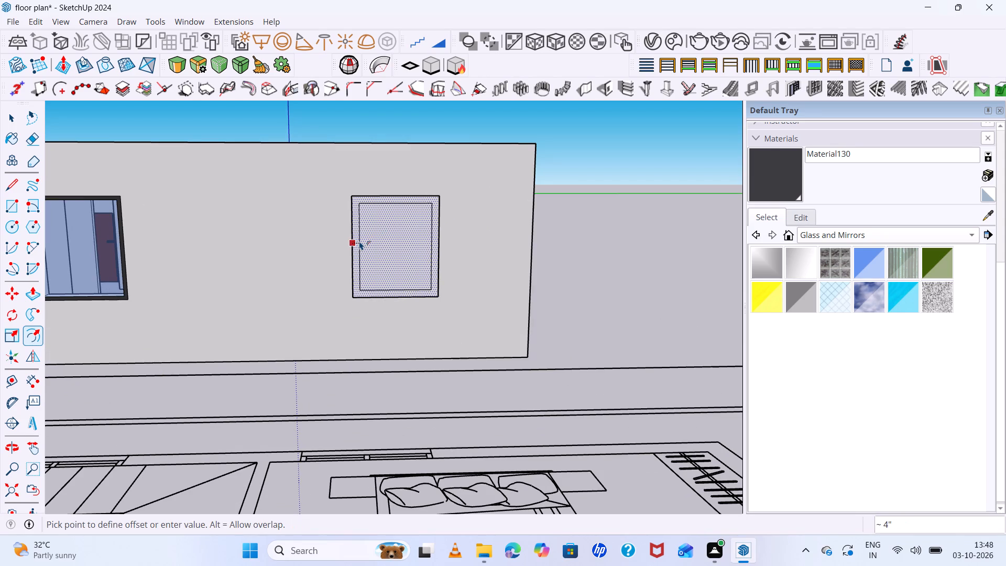
{"action": "scroll", "coordinate": [359, 241], "scroll_direction": "up", "scroll_amount": 6}
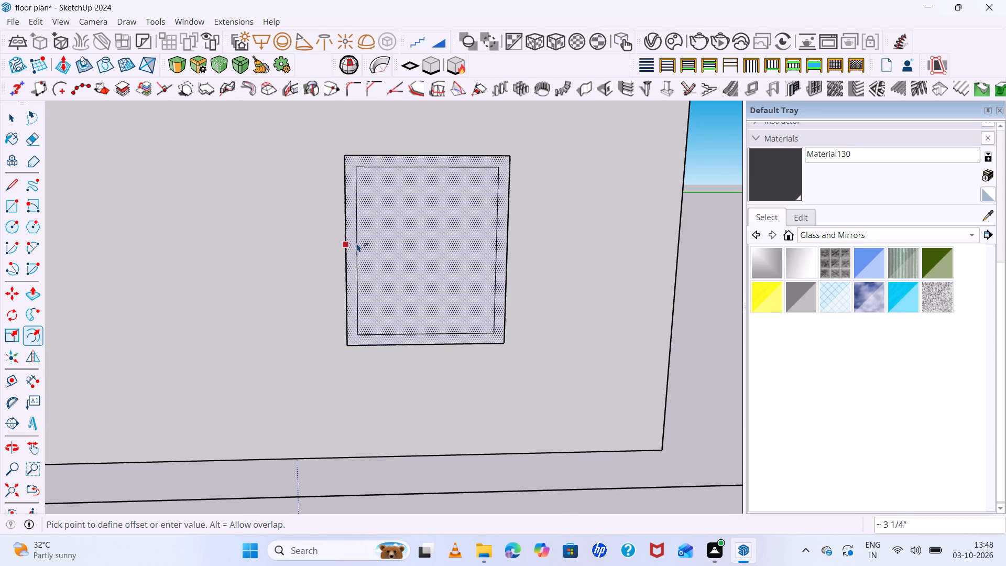
{"action": "left_click", "coordinate": [356, 245]}
Push/Pull the inner face of the new window back into the wall, leaving the offset border as its frame.
{"action": "key", "text": "space"}
{"action": "left_click", "coordinate": [425, 232]}
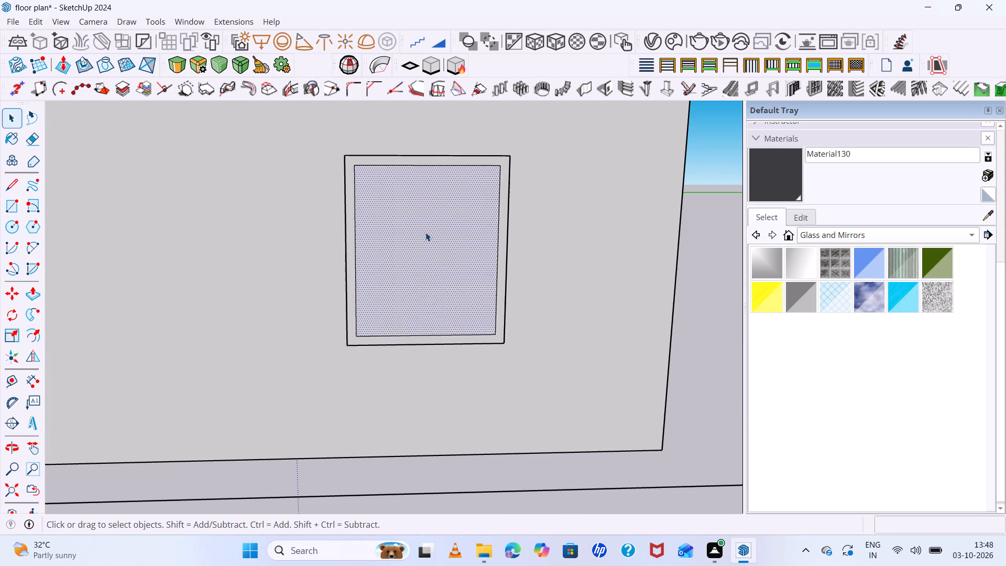
{"action": "middle_click_drag", "start_coordinate": [425, 291], "coordinate": [478, 370]}
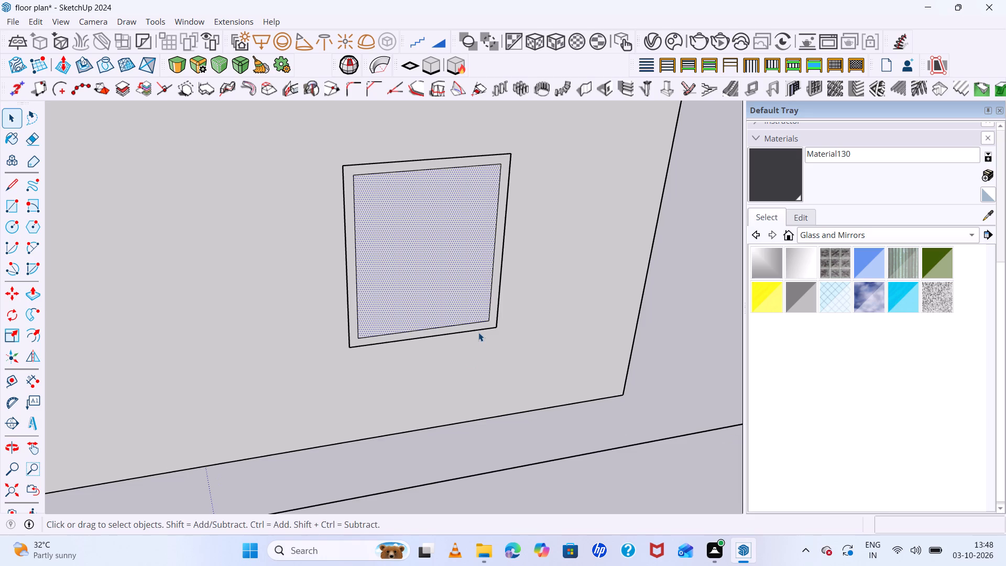
{"action": "key", "text": "p"}
{"action": "left_click", "coordinate": [478, 331]}
{"action": "left_click", "coordinate": [478, 328]}
{"action": "key", "text": "space"}
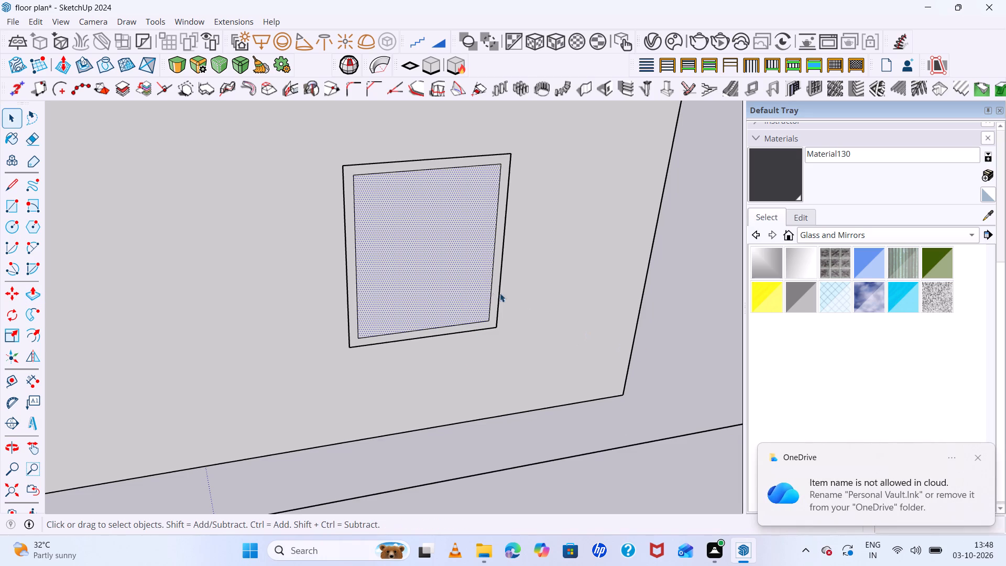
{"action": "key", "text": "p"}
{"action": "left_click_drag", "start_coordinate": [438, 255], "coordinate": [438, 246]}
{"action": "left_click", "coordinate": [436, 242]}
{"action": "middle_click_drag", "start_coordinate": [419, 182], "coordinate": [531, 334]}
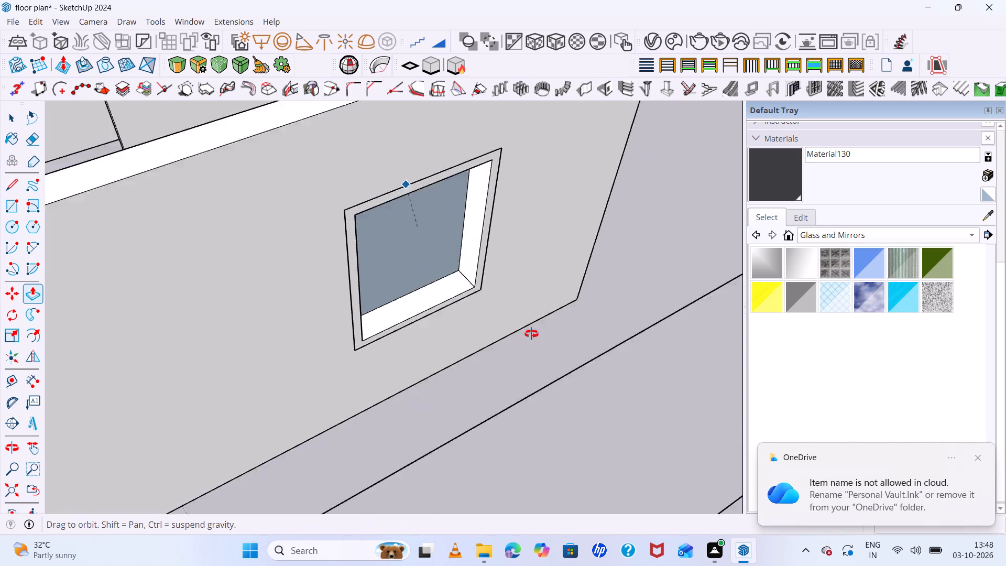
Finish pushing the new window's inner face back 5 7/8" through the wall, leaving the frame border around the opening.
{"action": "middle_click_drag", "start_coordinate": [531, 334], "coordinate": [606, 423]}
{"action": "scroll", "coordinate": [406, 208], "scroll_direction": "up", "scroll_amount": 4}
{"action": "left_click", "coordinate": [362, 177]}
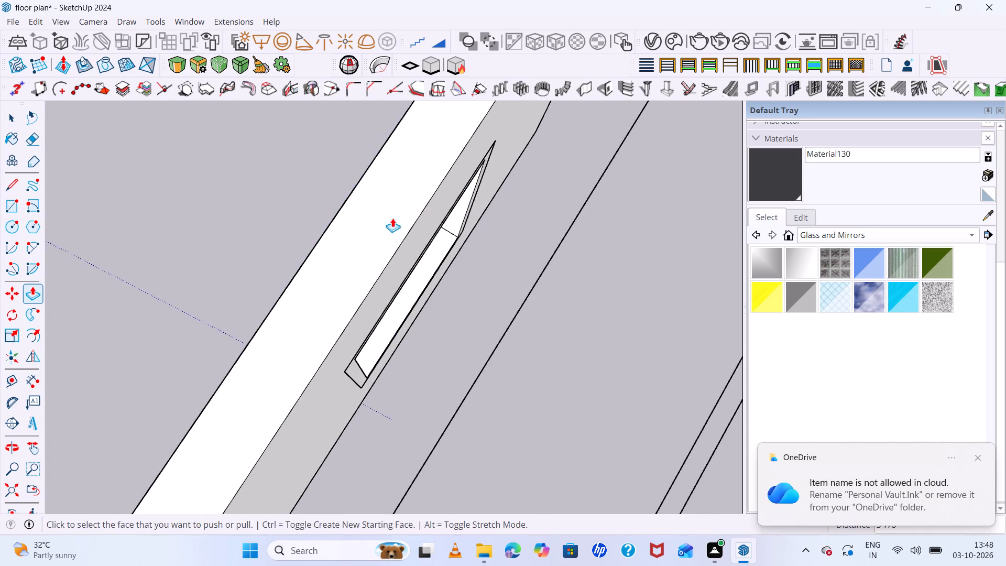
Examine the newly opened window frame and the whole house from outside and above.
{"action": "scroll", "coordinate": [451, 257], "scroll_direction": "down", "scroll_amount": 6}
{"action": "middle_click_drag", "start_coordinate": [528, 329], "coordinate": [275, 9]}
{"action": "scroll", "coordinate": [548, 371], "scroll_direction": "down", "scroll_amount": 7}
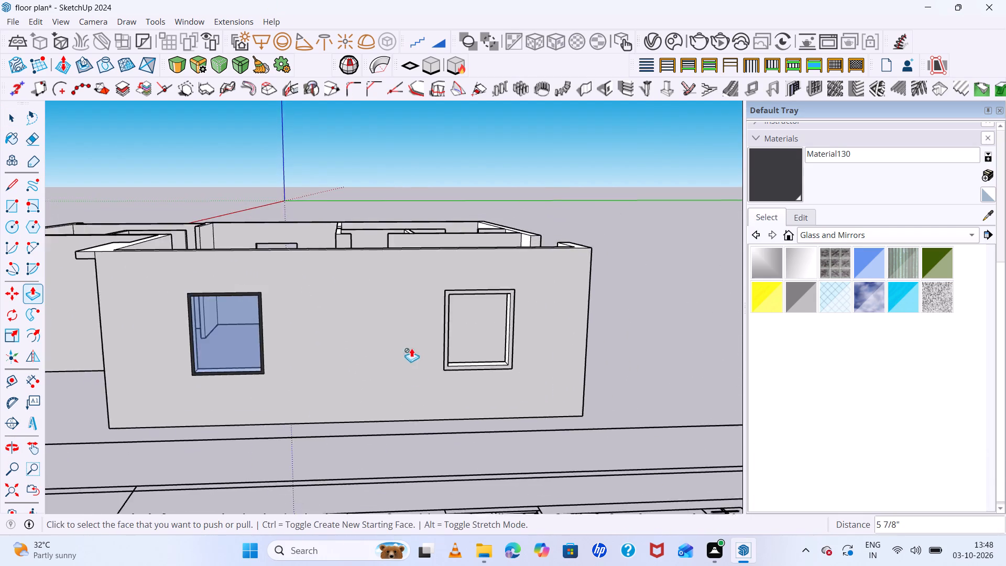
{"action": "scroll", "coordinate": [411, 348], "scroll_direction": "down", "scroll_amount": 4}
{"action": "middle_click_drag", "start_coordinate": [446, 414], "coordinate": [300, 506]}
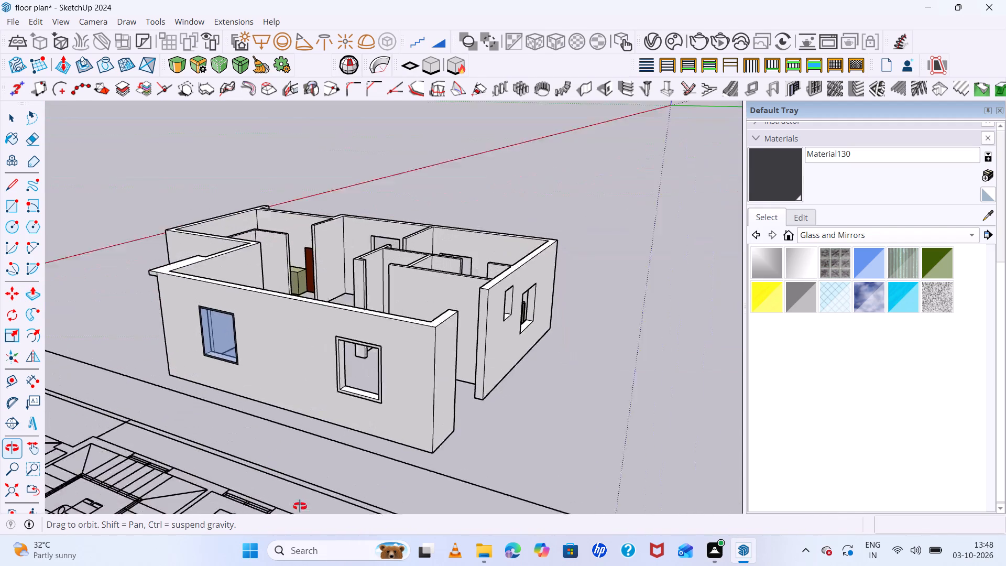
{"action": "middle_click_drag", "start_coordinate": [300, 506], "coordinate": [301, 509]}
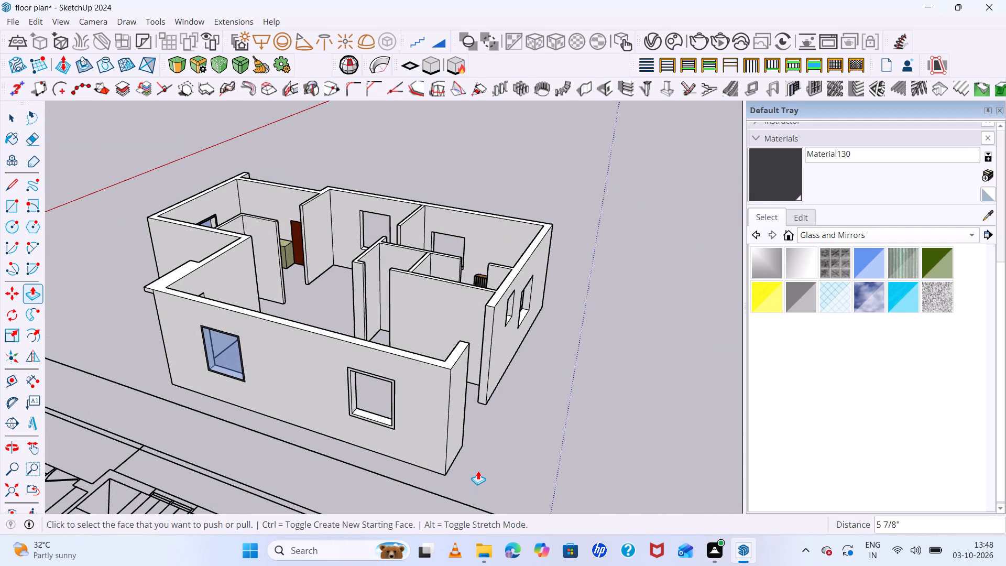
{"action": "scroll", "coordinate": [478, 467], "scroll_direction": "down", "scroll_amount": 2}
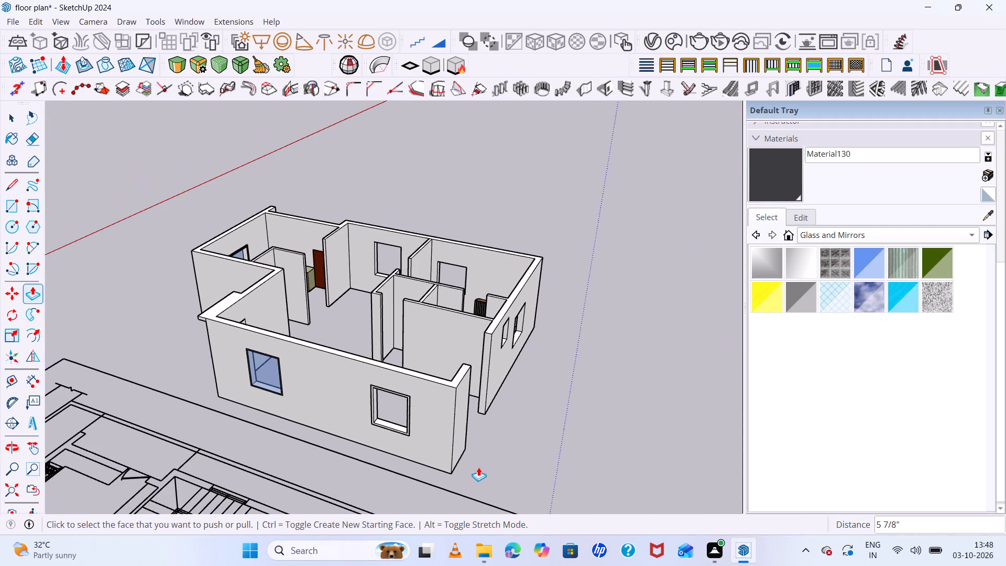
{"action": "scroll", "coordinate": [411, 450], "scroll_direction": "up", "scroll_amount": 5}
{"action": "middle_click_drag", "start_coordinate": [362, 430], "coordinate": [504, 529]}
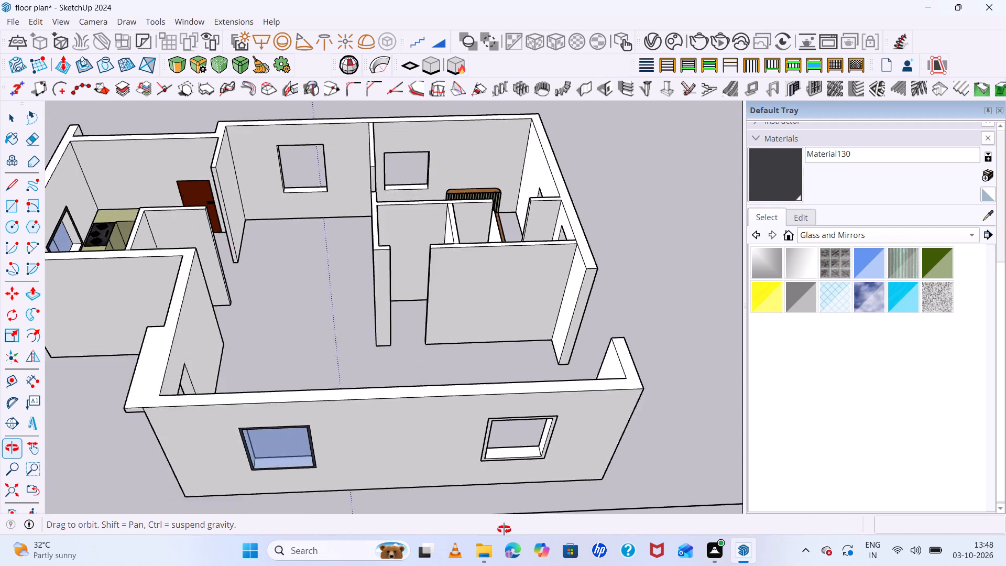
{"action": "middle_click_drag", "start_coordinate": [504, 529], "coordinate": [288, 382]}
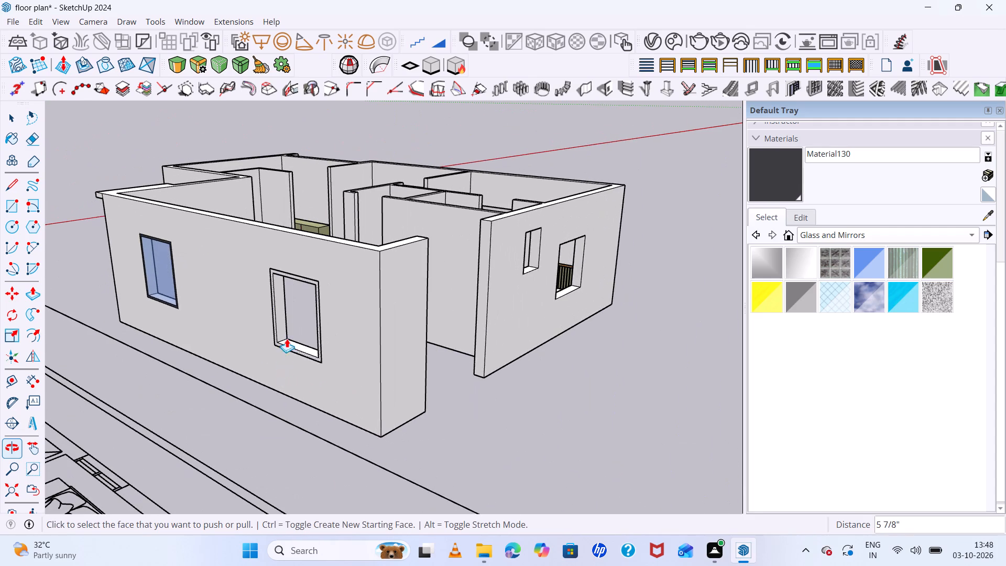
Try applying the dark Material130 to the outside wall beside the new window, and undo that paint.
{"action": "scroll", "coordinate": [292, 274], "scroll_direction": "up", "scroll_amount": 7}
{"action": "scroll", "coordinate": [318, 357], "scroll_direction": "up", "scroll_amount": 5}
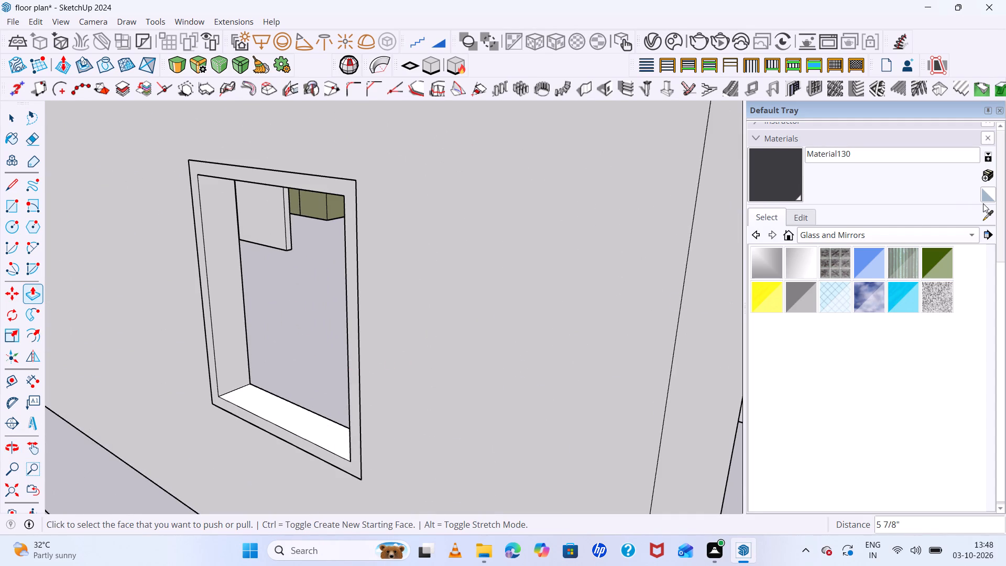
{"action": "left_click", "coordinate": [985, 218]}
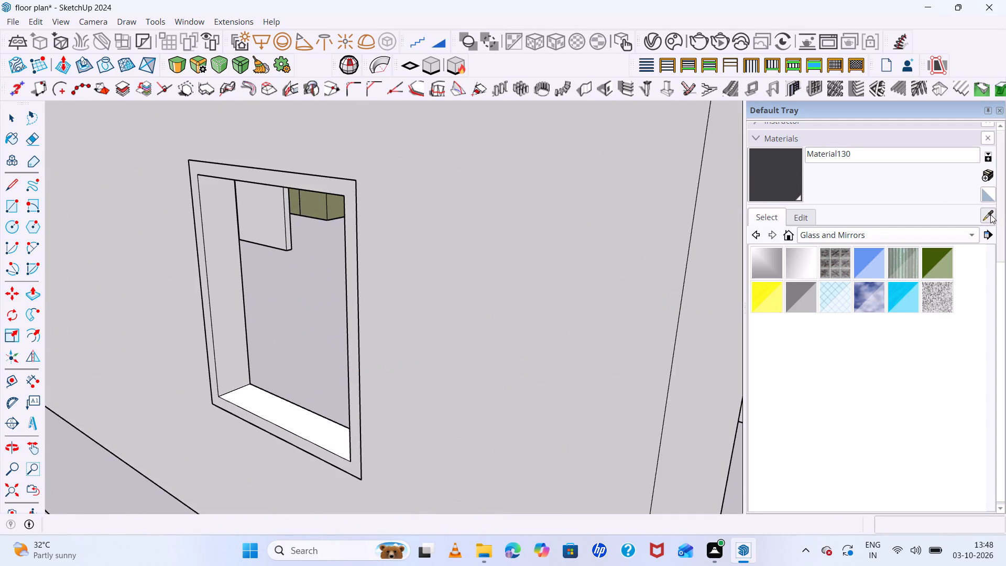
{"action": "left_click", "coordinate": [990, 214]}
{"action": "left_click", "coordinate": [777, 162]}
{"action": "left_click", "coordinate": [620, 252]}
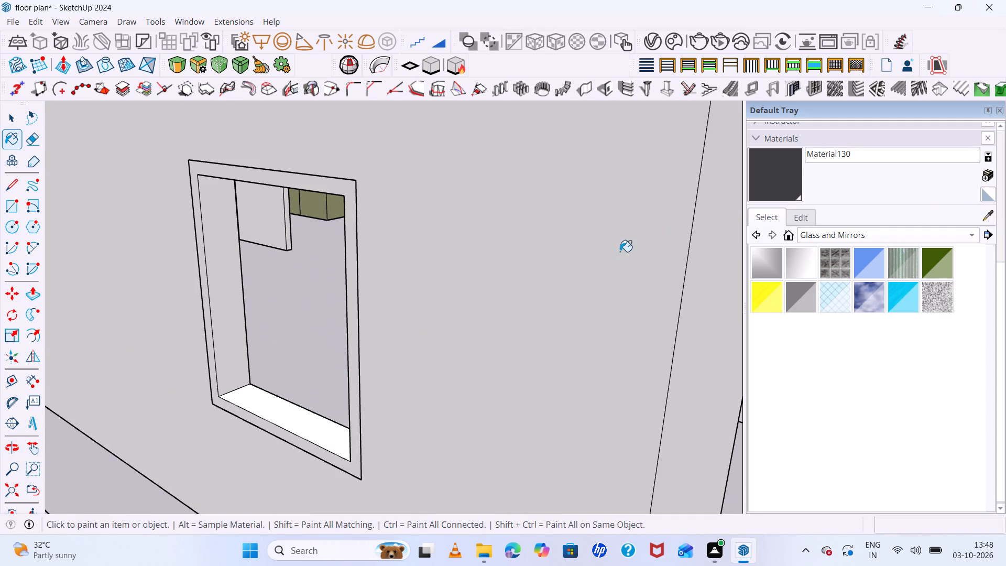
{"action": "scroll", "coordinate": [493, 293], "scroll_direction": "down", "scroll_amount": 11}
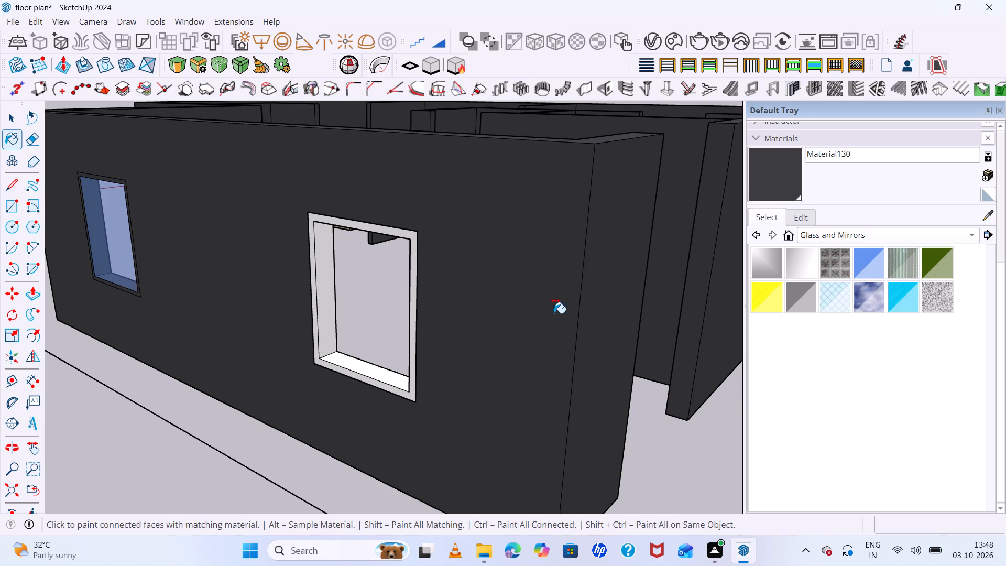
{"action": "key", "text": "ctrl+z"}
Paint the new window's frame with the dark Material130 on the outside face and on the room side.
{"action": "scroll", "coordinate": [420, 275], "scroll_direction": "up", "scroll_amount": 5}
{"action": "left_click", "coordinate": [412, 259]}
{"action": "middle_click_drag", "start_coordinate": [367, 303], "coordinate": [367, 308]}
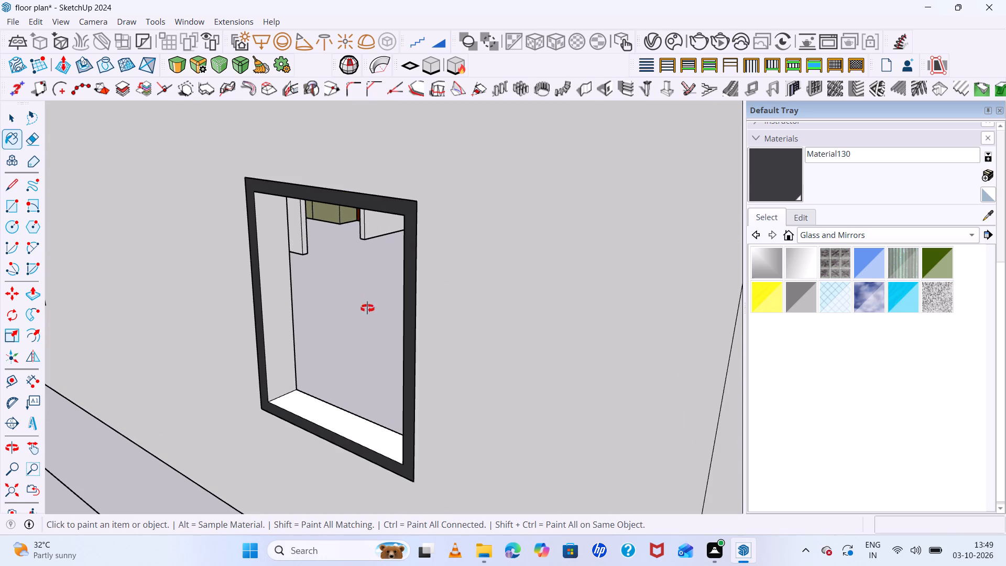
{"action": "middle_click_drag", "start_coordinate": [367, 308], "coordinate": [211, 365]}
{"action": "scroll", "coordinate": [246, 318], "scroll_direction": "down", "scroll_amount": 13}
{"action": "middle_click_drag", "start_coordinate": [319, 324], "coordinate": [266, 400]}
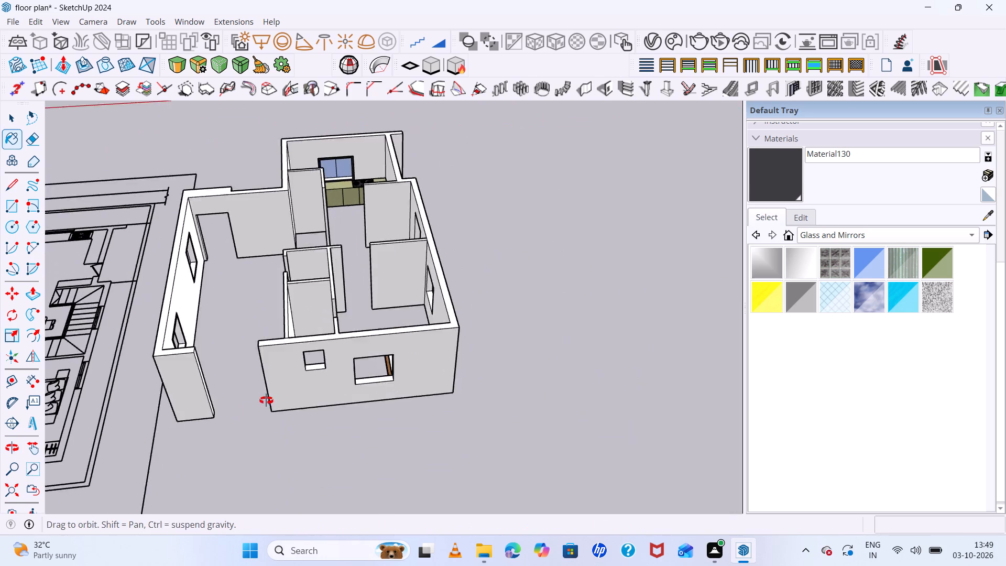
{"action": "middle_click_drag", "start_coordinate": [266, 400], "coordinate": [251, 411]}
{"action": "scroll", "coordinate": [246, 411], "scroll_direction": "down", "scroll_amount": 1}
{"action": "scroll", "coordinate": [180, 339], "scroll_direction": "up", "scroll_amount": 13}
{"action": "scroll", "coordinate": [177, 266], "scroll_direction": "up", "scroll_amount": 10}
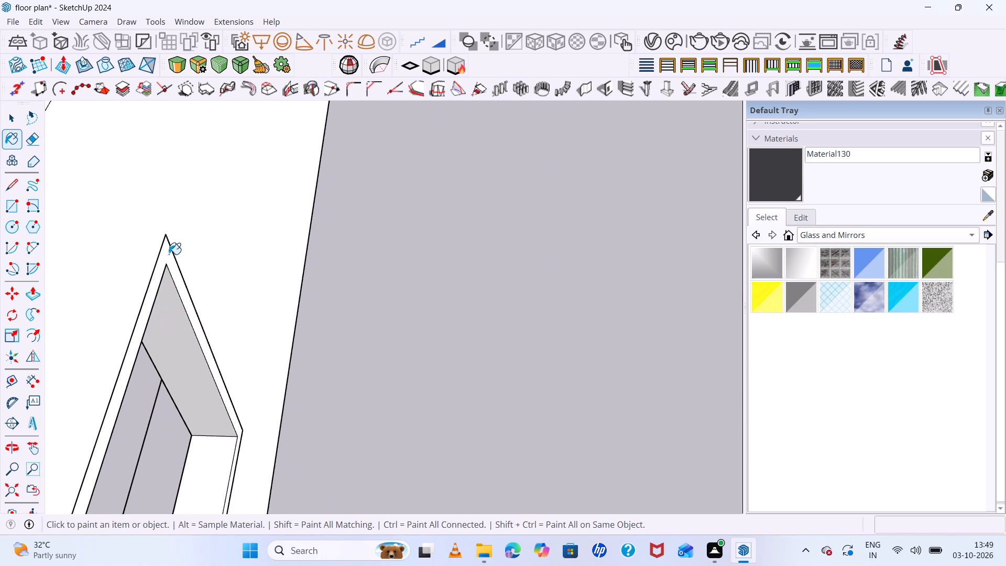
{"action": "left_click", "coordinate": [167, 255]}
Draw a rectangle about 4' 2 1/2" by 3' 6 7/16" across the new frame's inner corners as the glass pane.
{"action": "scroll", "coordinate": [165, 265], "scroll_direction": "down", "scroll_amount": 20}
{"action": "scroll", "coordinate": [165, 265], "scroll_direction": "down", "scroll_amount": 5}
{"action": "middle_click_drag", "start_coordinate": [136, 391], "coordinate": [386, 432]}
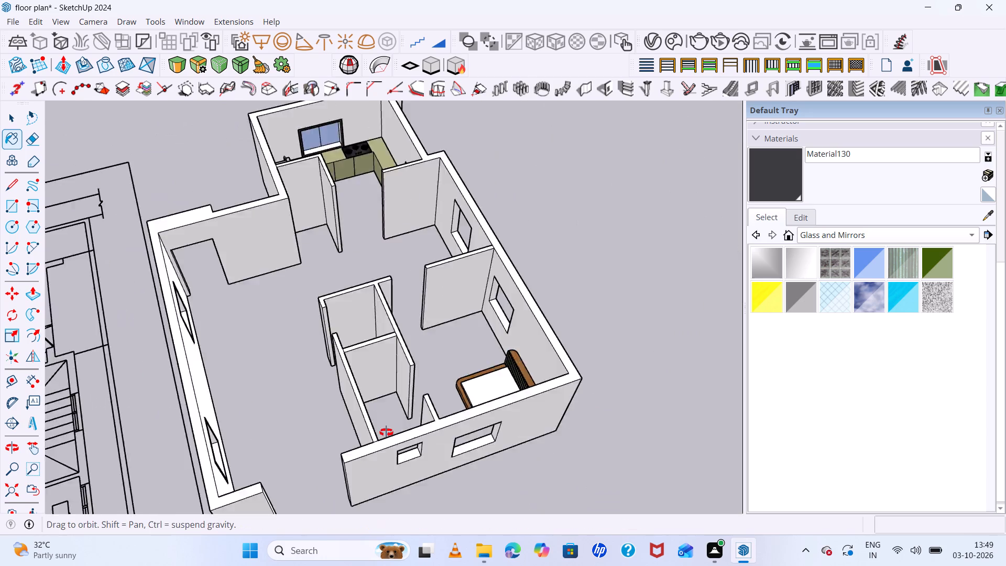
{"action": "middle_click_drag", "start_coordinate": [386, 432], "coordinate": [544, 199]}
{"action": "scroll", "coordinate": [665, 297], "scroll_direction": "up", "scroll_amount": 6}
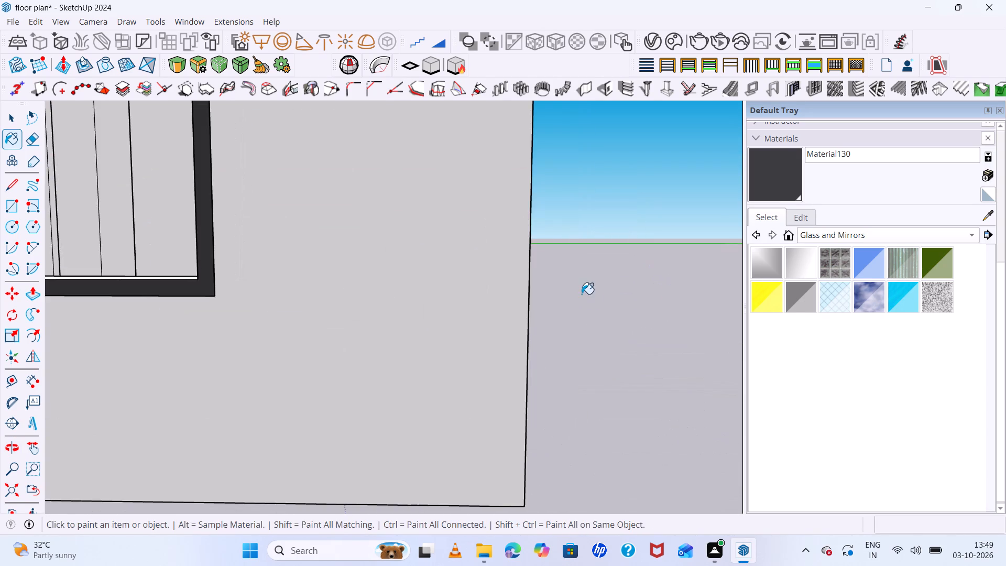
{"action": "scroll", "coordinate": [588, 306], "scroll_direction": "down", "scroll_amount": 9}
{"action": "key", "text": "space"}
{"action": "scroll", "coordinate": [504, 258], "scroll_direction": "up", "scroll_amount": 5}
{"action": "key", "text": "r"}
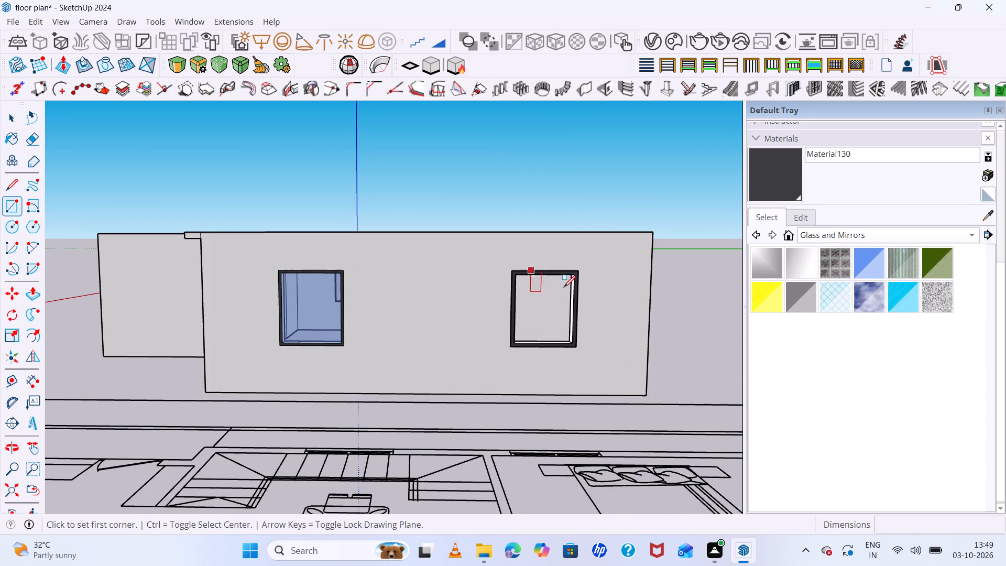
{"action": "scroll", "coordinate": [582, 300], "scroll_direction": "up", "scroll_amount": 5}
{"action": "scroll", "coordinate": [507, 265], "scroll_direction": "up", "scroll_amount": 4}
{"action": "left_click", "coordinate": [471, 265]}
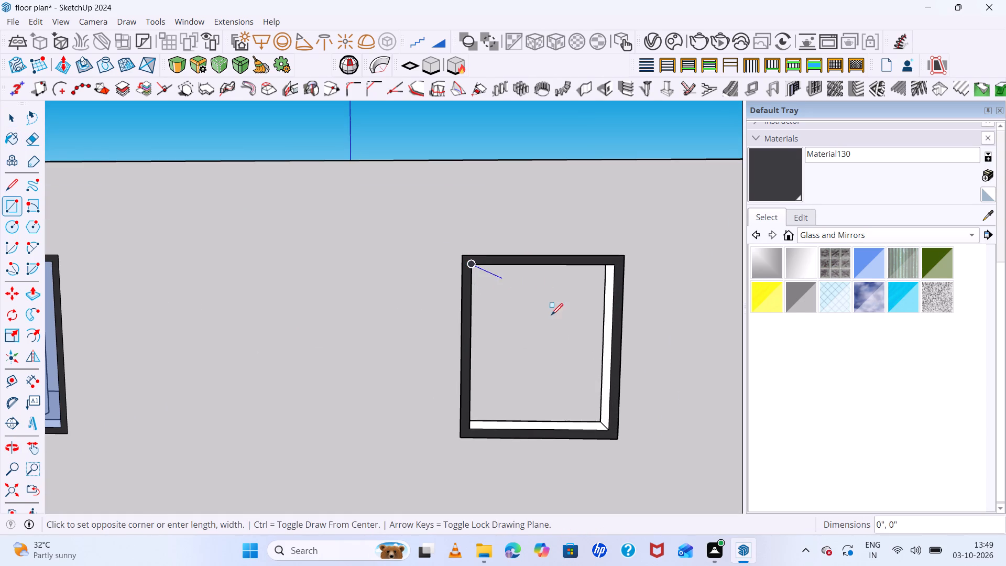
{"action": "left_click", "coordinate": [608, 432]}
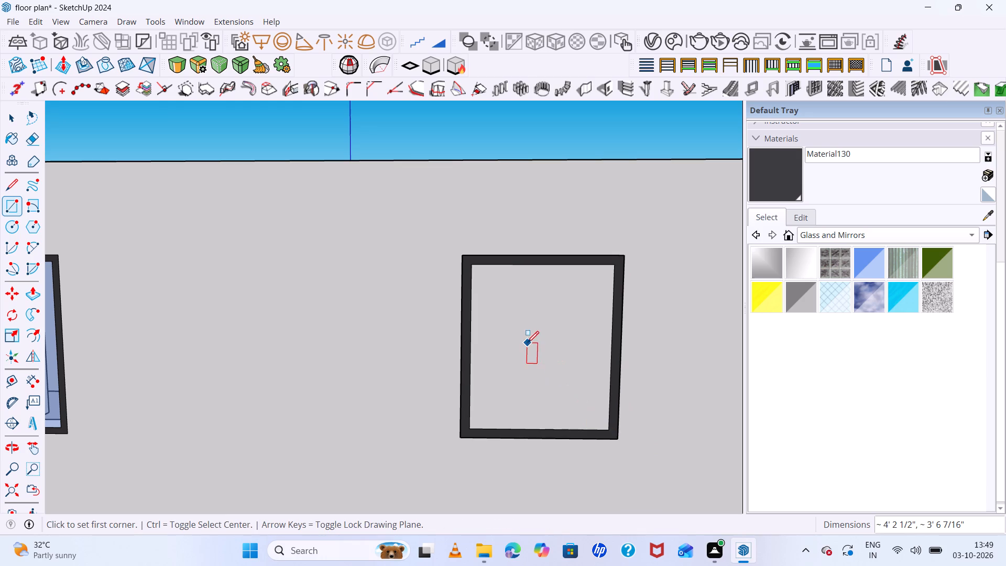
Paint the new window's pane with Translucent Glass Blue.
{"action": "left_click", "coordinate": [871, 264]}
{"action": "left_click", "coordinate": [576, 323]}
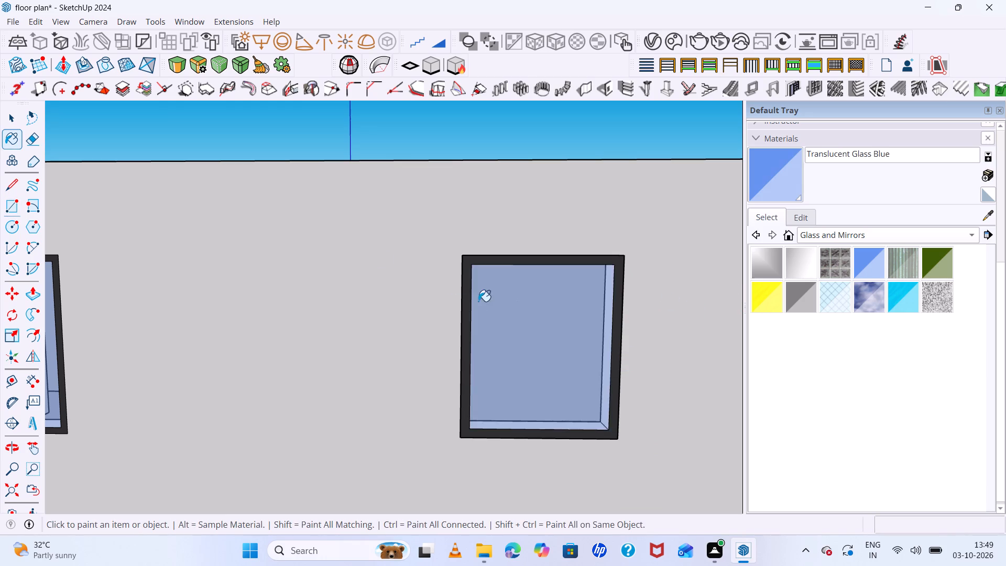
Examine the two glazed windows from around the house, comparing their frames from the outside.
{"action": "scroll", "coordinate": [342, 241], "scroll_direction": "down", "scroll_amount": 11}
{"action": "middle_click_drag", "start_coordinate": [482, 286], "coordinate": [812, 521]}
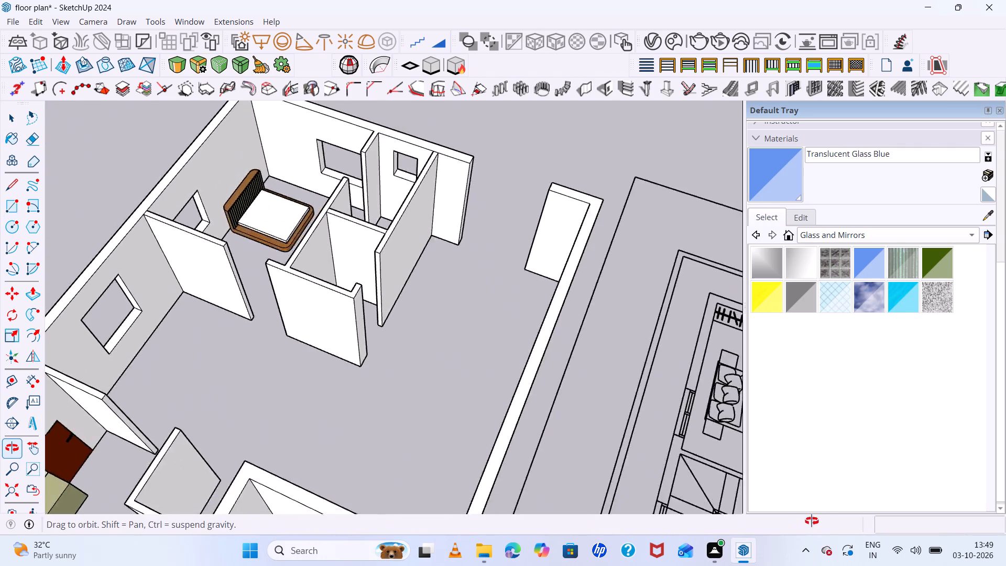
{"action": "middle_click_drag", "start_coordinate": [812, 521], "coordinate": [304, 401]}
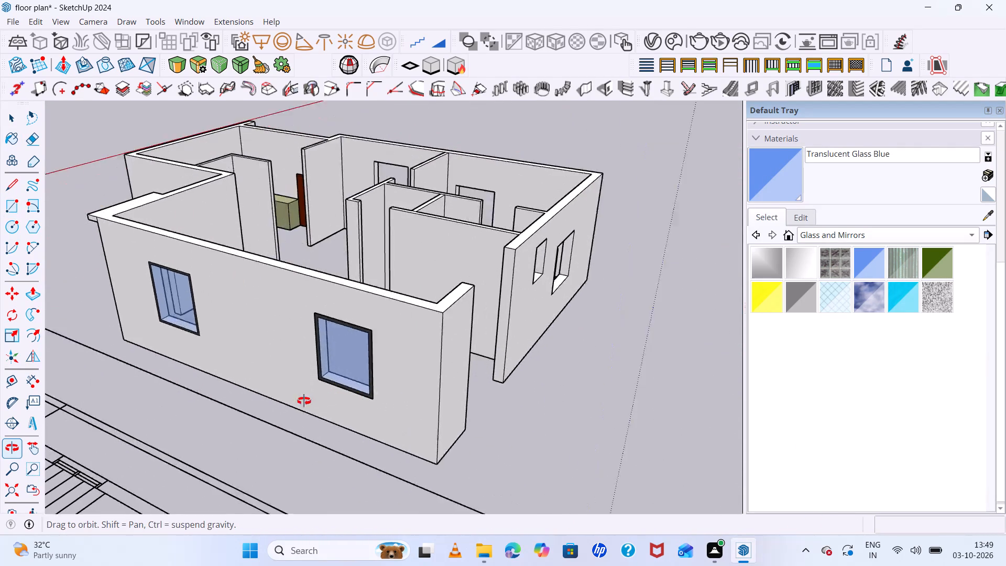
{"action": "middle_click_drag", "start_coordinate": [304, 401], "coordinate": [8, 379]}
{"action": "middle_click_drag", "start_coordinate": [386, 370], "coordinate": [221, 356]}
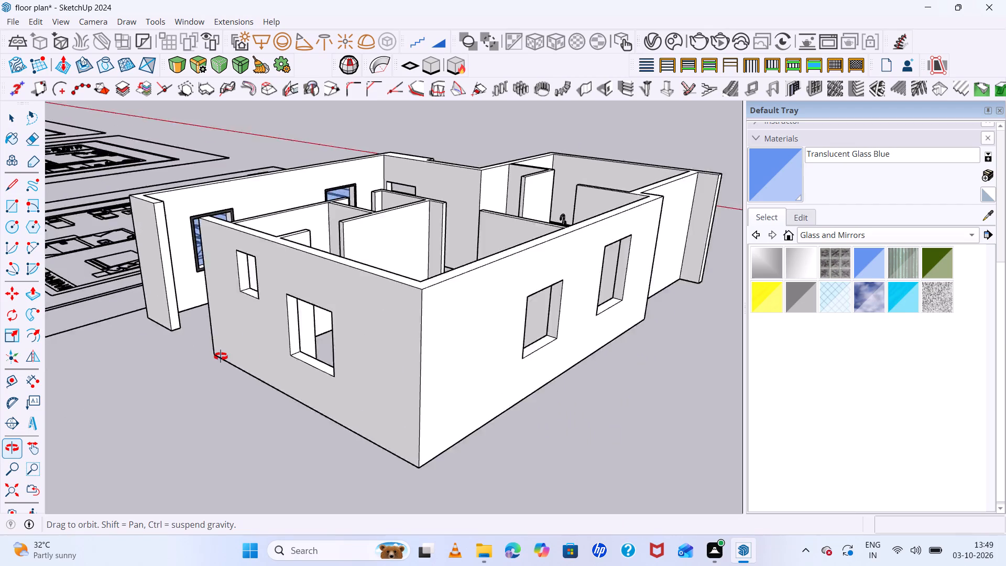
{"action": "middle_click_drag", "start_coordinate": [221, 356], "coordinate": [301, 384]}
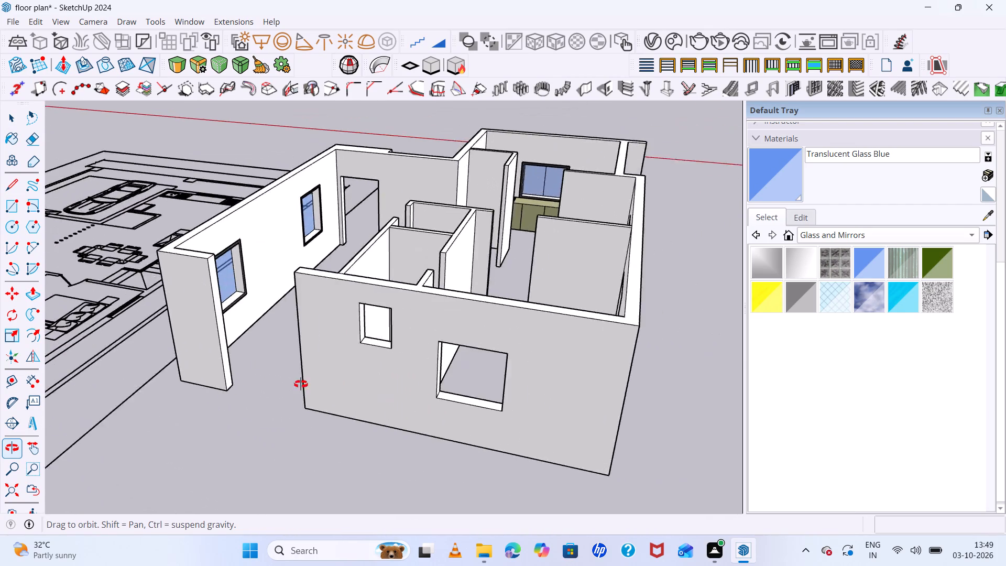
{"action": "middle_click_drag", "start_coordinate": [301, 384], "coordinate": [240, 380]}
{"action": "middle_click", "coordinate": [240, 380]}
{"action": "middle_click_drag", "start_coordinate": [237, 382], "coordinate": [732, 390]}
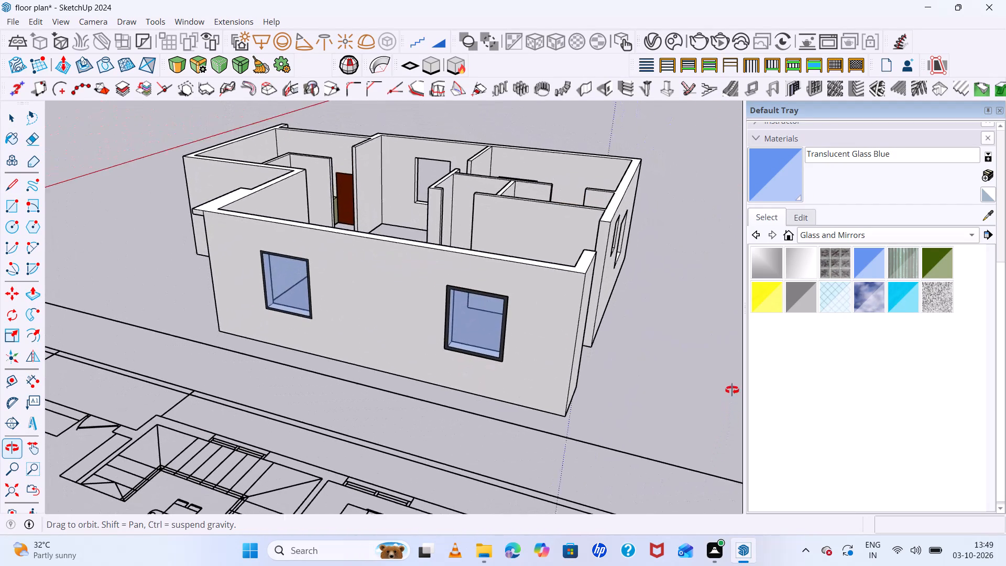
{"action": "middle_click_drag", "start_coordinate": [732, 390], "coordinate": [732, 389]}
{"action": "middle_click_drag", "start_coordinate": [381, 431], "coordinate": [483, 352]}
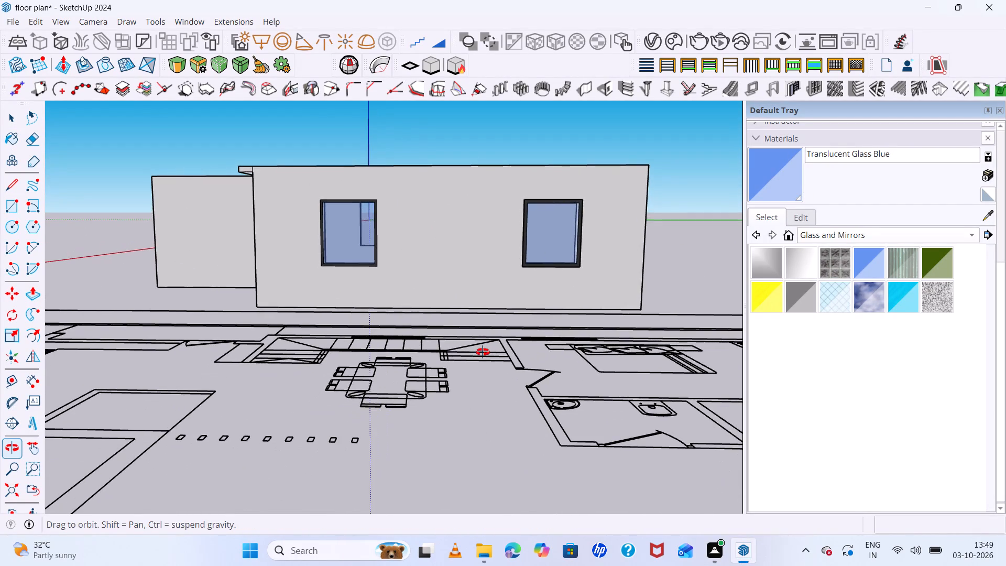
{"action": "middle_click_drag", "start_coordinate": [483, 352], "coordinate": [473, 346]}
{"action": "scroll", "coordinate": [340, 171], "scroll_direction": "up", "scroll_amount": 7}
{"action": "scroll", "coordinate": [361, 258], "scroll_direction": "up", "scroll_amount": 5}
{"action": "scroll", "coordinate": [256, 200], "scroll_direction": "down", "scroll_amount": 4}
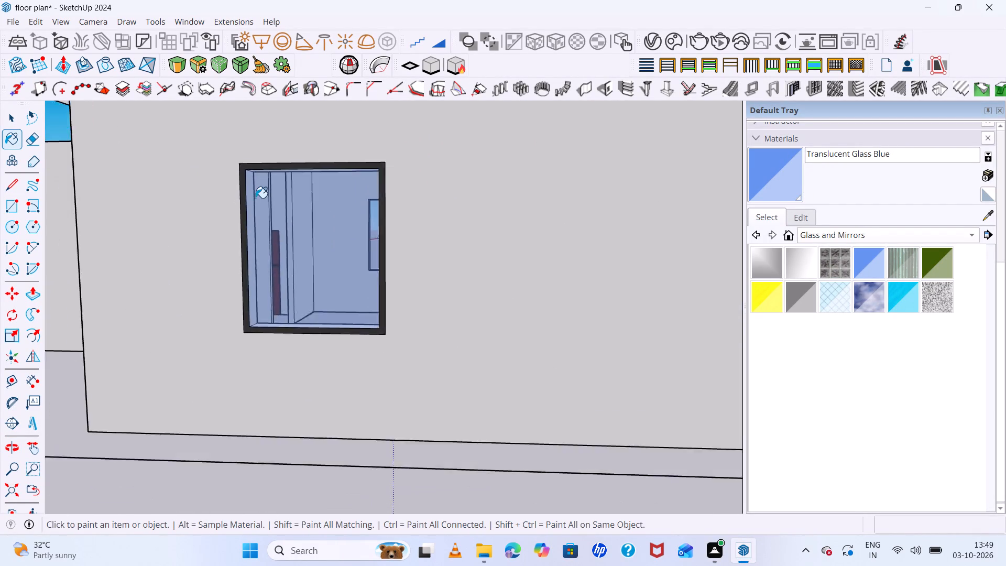
{"action": "scroll", "coordinate": [255, 198], "scroll_direction": "down", "scroll_amount": 3}
{"action": "middle_click_drag", "start_coordinate": [579, 297], "coordinate": [507, 270]}
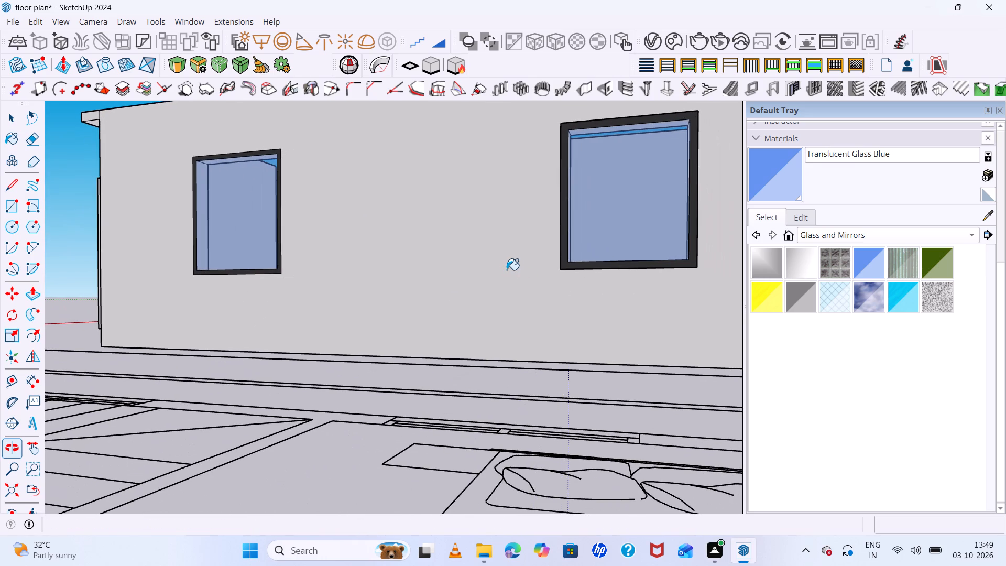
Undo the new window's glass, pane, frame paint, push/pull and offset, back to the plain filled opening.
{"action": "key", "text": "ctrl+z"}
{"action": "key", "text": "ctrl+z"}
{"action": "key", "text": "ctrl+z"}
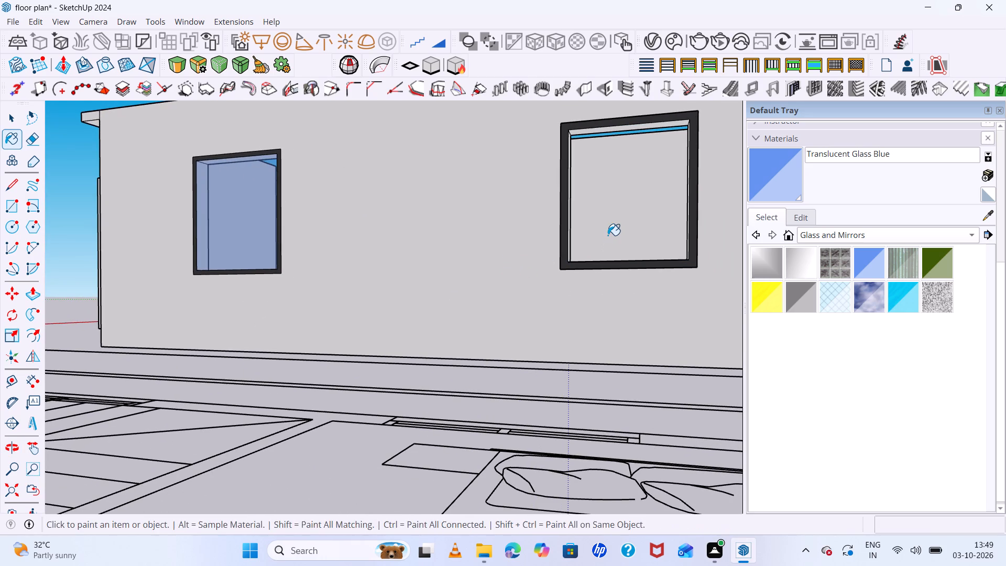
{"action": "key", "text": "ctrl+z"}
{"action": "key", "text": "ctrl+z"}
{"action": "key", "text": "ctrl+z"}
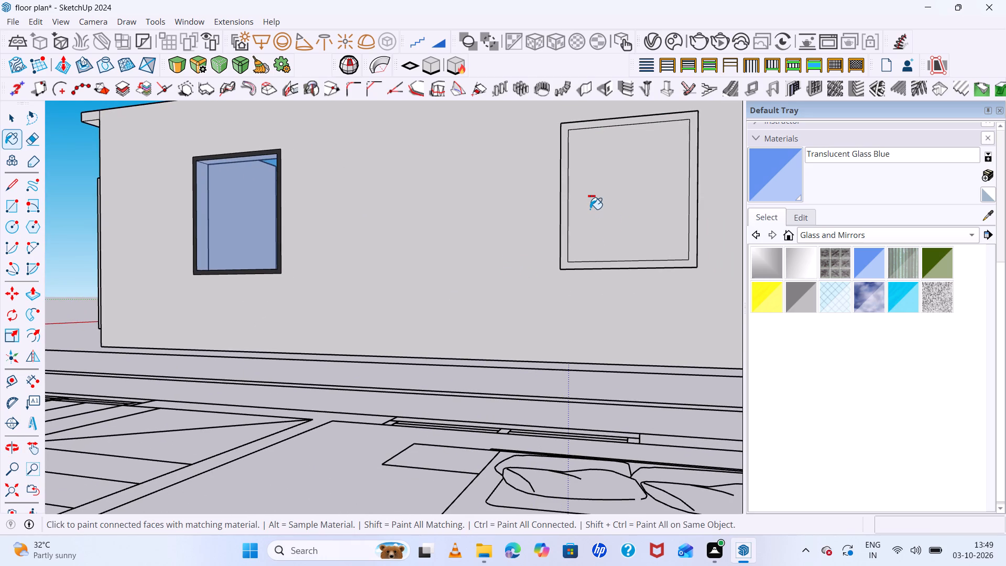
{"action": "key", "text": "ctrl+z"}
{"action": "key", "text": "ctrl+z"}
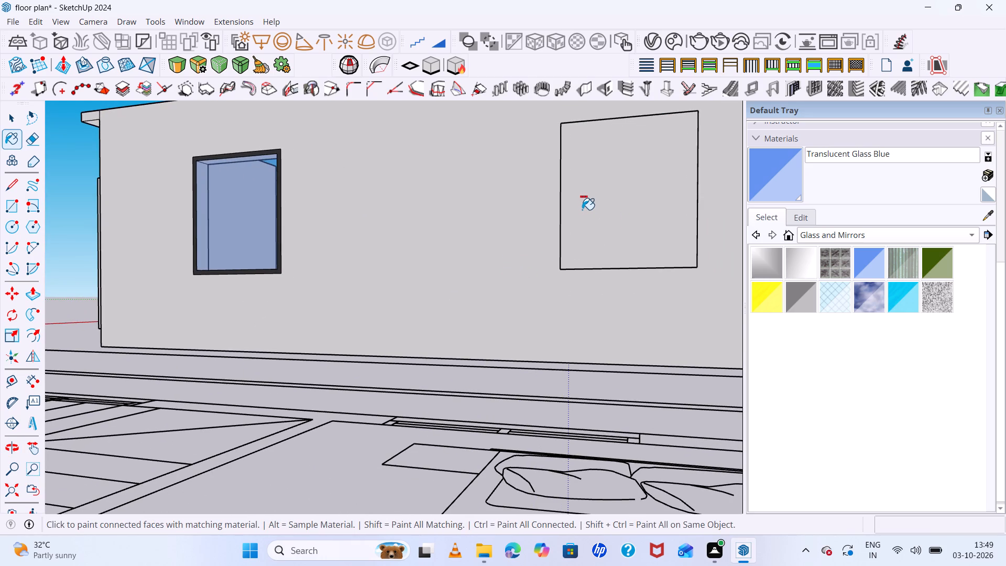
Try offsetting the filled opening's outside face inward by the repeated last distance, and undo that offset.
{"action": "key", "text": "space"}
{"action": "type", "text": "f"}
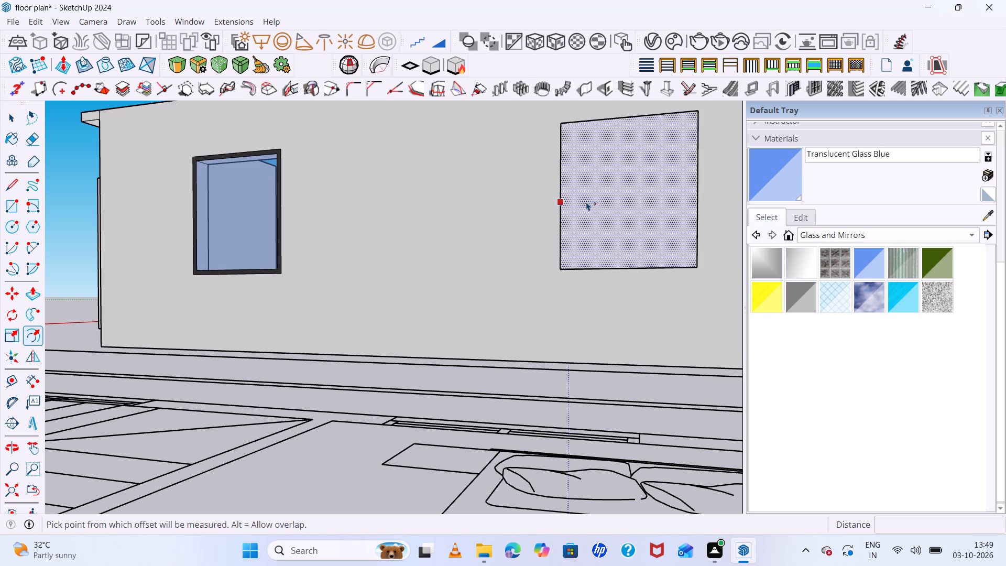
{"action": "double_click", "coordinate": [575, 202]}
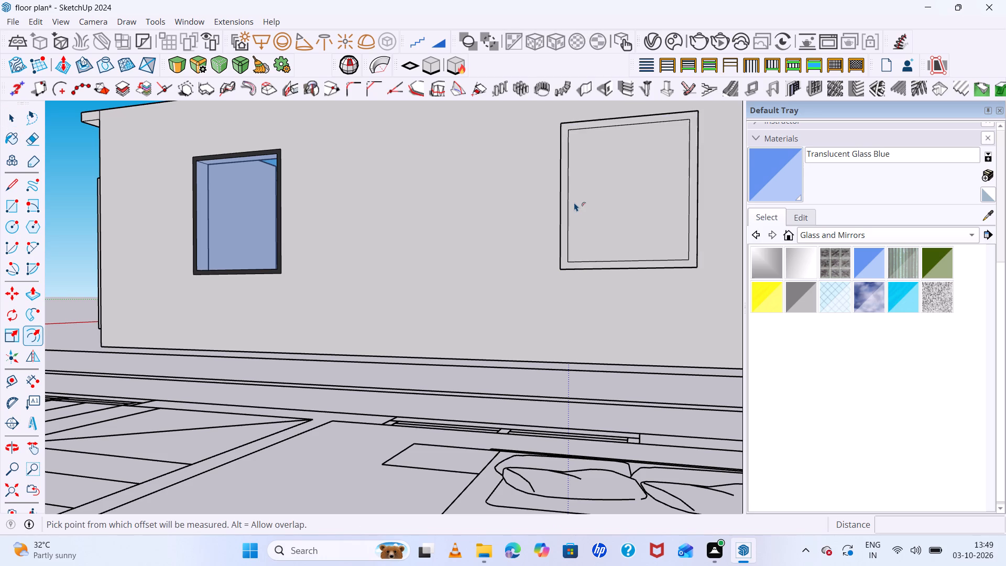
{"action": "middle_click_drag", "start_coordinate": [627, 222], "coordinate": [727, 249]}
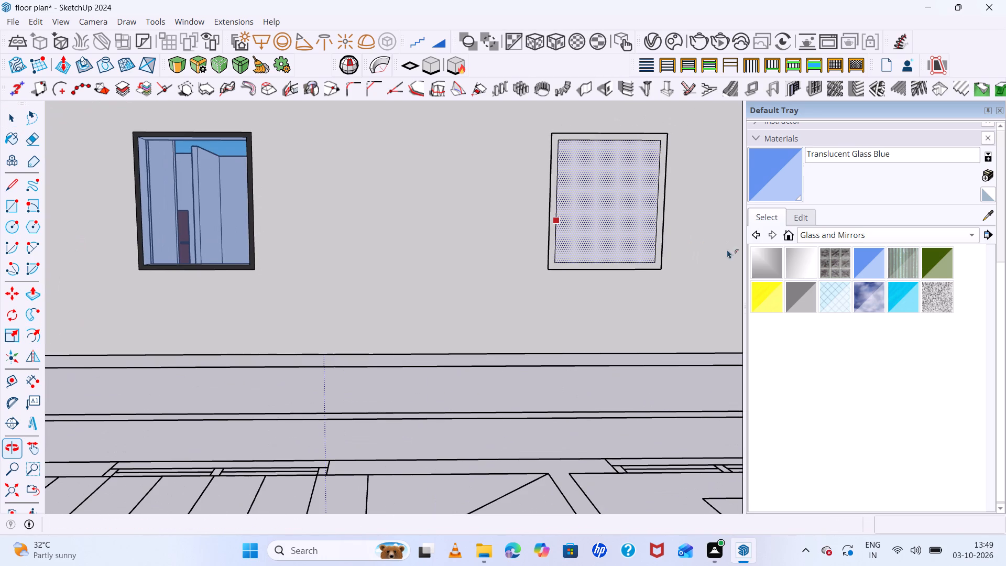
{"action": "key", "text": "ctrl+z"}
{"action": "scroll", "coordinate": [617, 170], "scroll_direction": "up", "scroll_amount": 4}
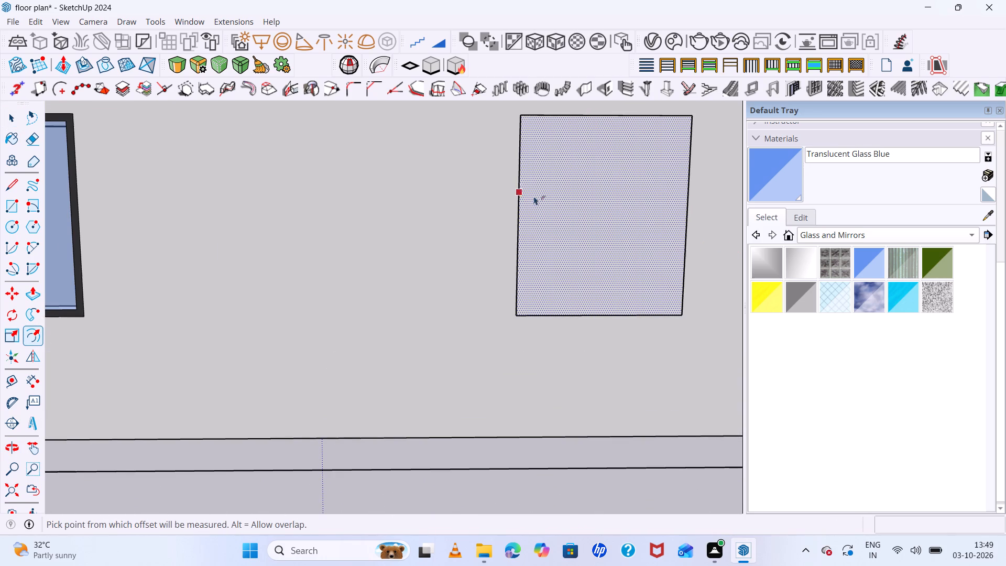
Offset the filled opening's outside face inward by about 1 13/16" to outline the window frame.
{"action": "left_click", "coordinate": [522, 200]}
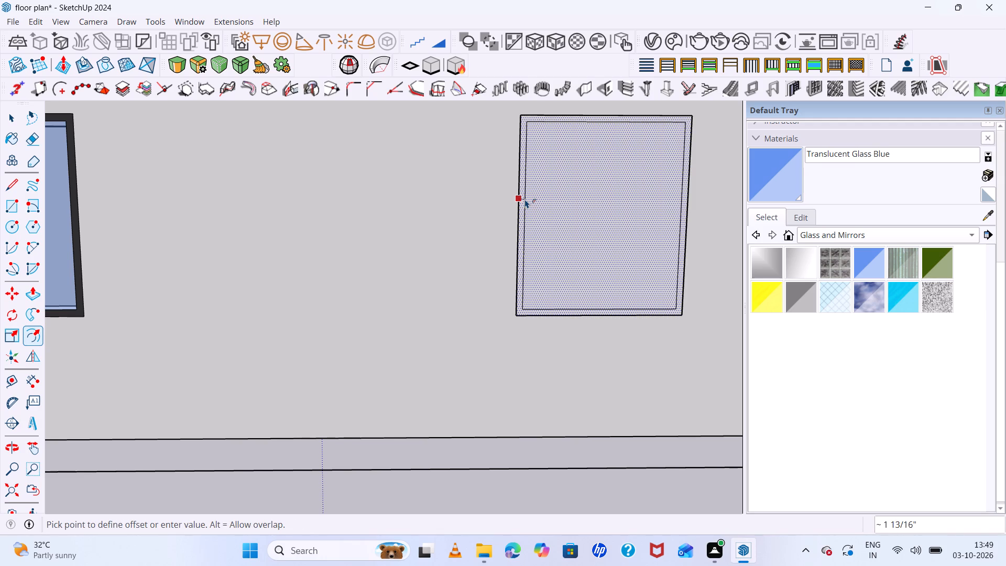
{"action": "left_click", "coordinate": [525, 199]}
Push the face inside the frame outline 9" through the wall to reopen the window.
{"action": "key", "text": "space"}
{"action": "left_click", "coordinate": [577, 193]}
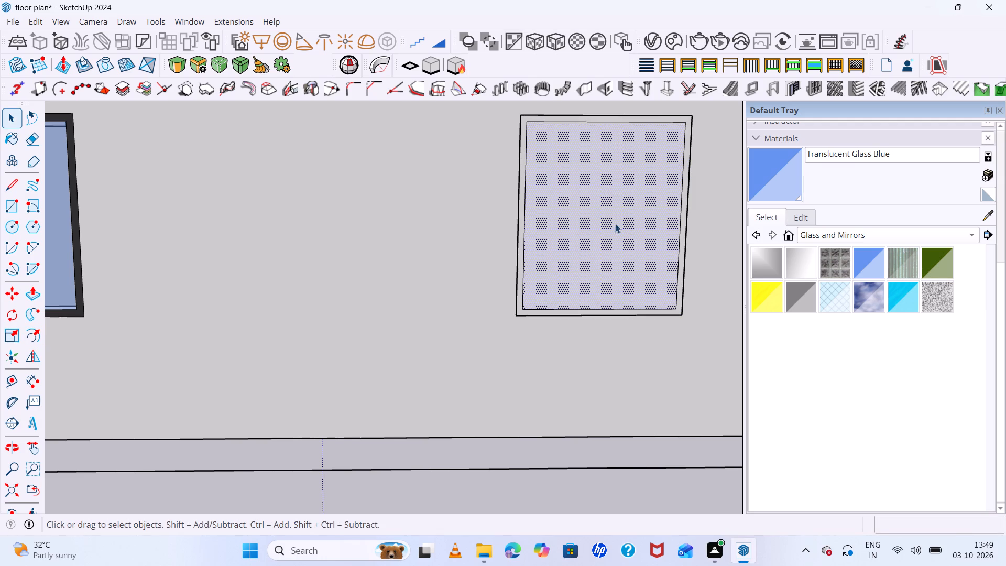
{"action": "key", "text": "p"}
{"action": "left_click", "coordinate": [608, 207]}
{"action": "middle_click_drag", "start_coordinate": [586, 161], "coordinate": [691, 375]}
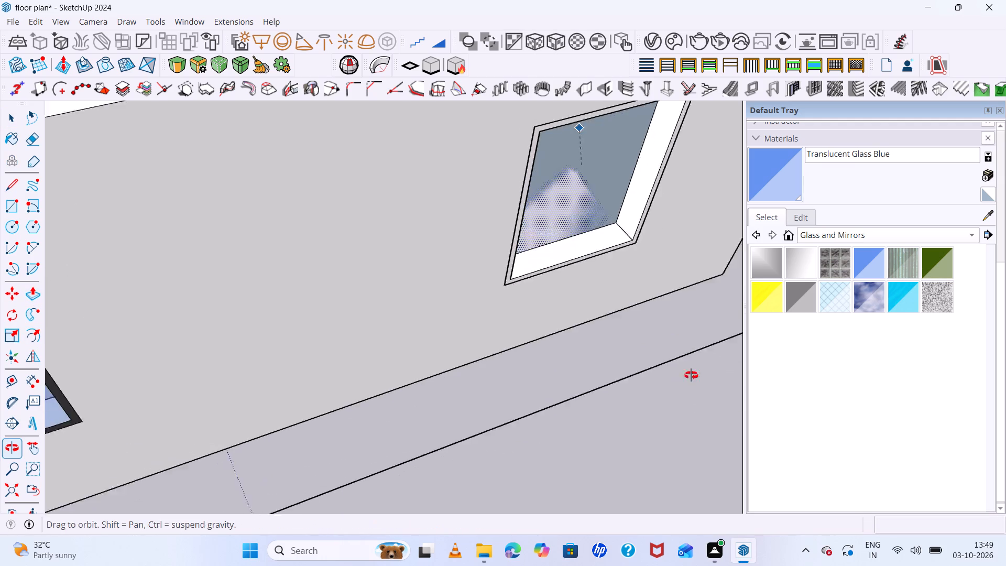
{"action": "middle_click_drag", "start_coordinate": [691, 375], "coordinate": [701, 391]}
{"action": "scroll", "coordinate": [697, 365], "scroll_direction": "down", "scroll_amount": 8}
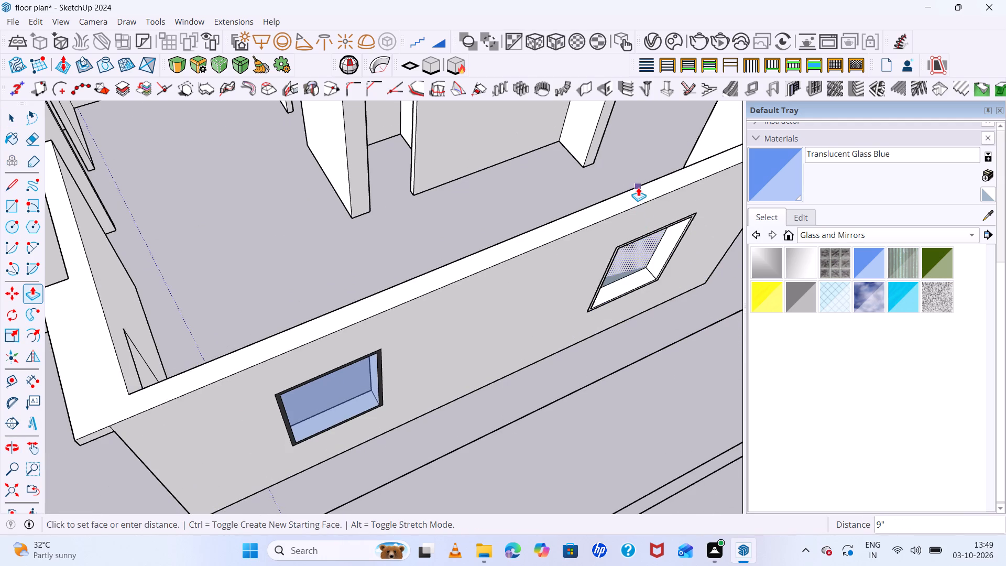
{"action": "left_click", "coordinate": [638, 187]}
Sample the dark Material130 from the neighbouring window's frame and paint the new frame's outside and inside faces with it.
{"action": "middle_click_drag", "start_coordinate": [696, 270], "coordinate": [413, 76]}
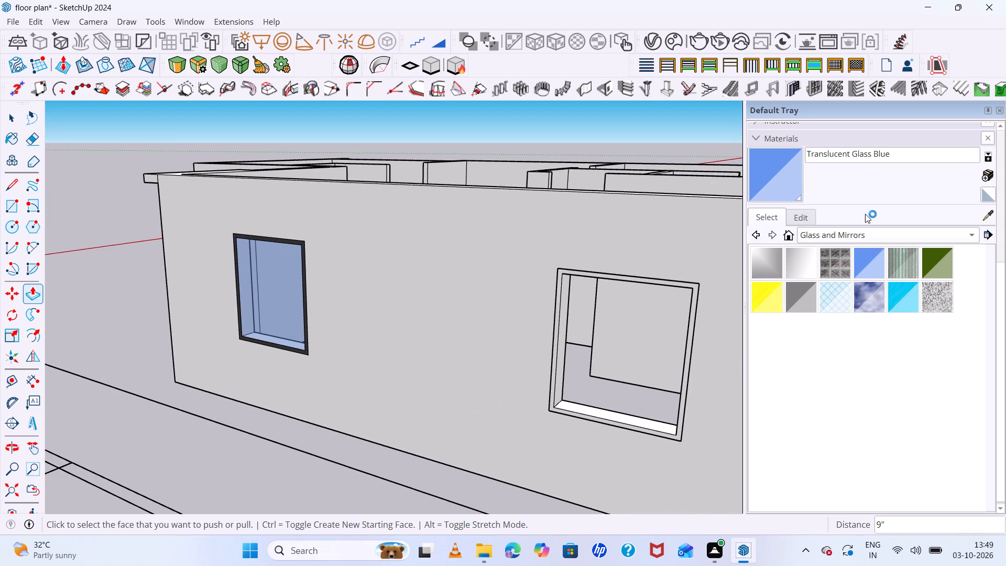
{"action": "left_click", "coordinate": [988, 212]}
{"action": "scroll", "coordinate": [299, 258], "scroll_direction": "up", "scroll_amount": 5}
{"action": "left_click", "coordinate": [307, 239]}
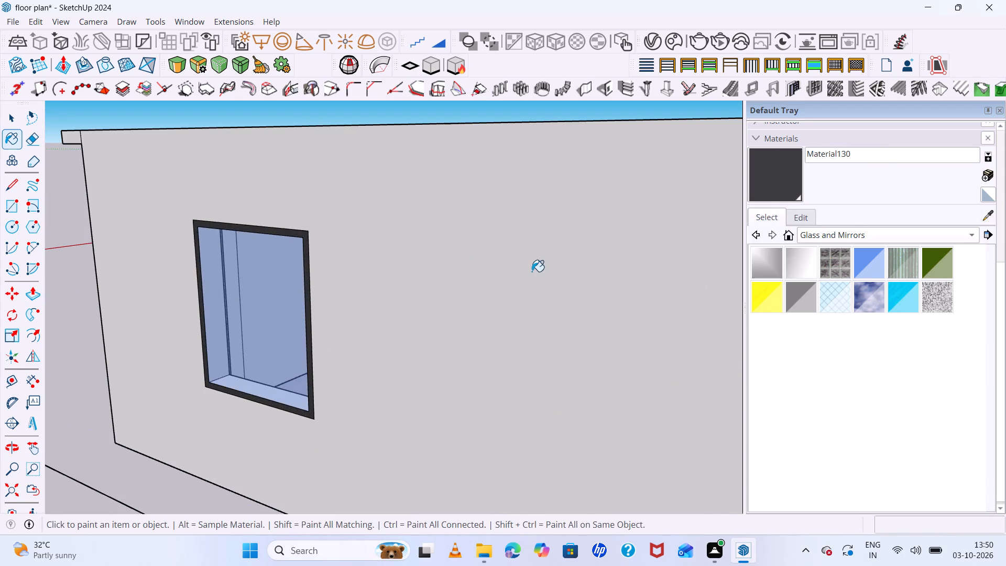
{"action": "scroll", "coordinate": [532, 271], "scroll_direction": "down", "scroll_amount": 11}
{"action": "scroll", "coordinate": [851, 273], "scroll_direction": "up", "scroll_amount": 5}
{"action": "scroll", "coordinate": [724, 264], "scroll_direction": "up", "scroll_amount": 10}
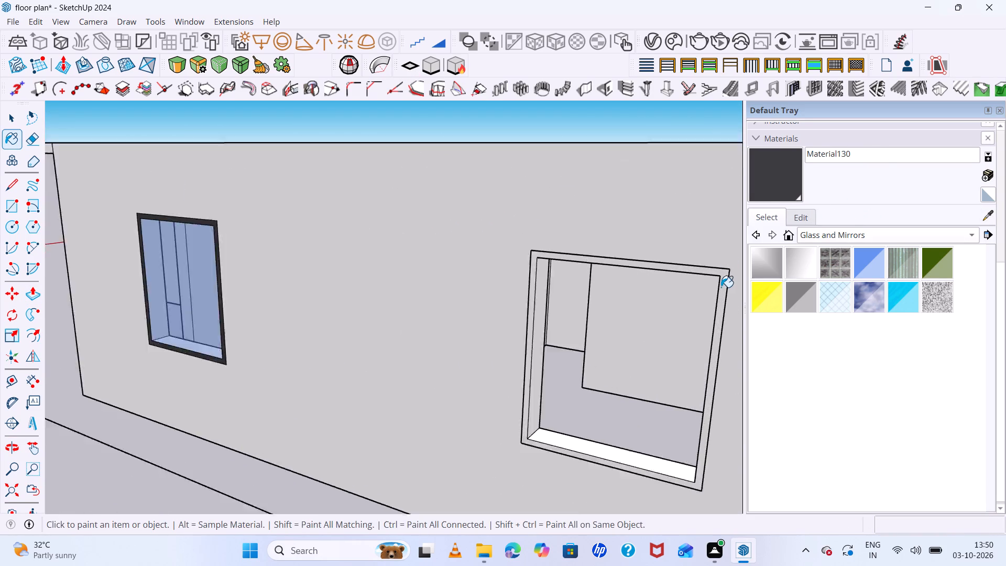
{"action": "scroll", "coordinate": [721, 287], "scroll_direction": "up", "scroll_amount": 1}
{"action": "left_click", "coordinate": [726, 277]}
{"action": "middle_click_drag", "start_coordinate": [539, 213], "coordinate": [79, 369]}
{"action": "scroll", "coordinate": [267, 323], "scroll_direction": "up", "scroll_amount": 11}
{"action": "left_click", "coordinate": [253, 291]}
Draw a rectangular pane about 4' 4 1/2" by 3' 8 7/16" across the new frame's inner corners.
{"action": "scroll", "coordinate": [133, 274], "scroll_direction": "down", "scroll_amount": 7}
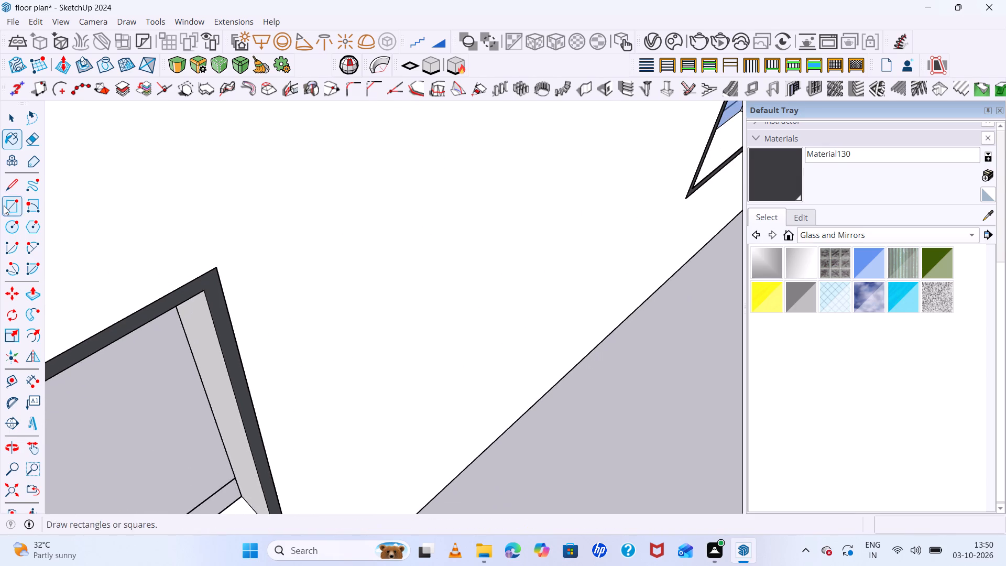
{"action": "scroll", "coordinate": [4, 205], "scroll_direction": "down", "scroll_amount": 20}
{"action": "scroll", "coordinate": [4, 205], "scroll_direction": "down", "scroll_amount": 1}
{"action": "middle_click_drag", "start_coordinate": [341, 330], "coordinate": [856, 364]}
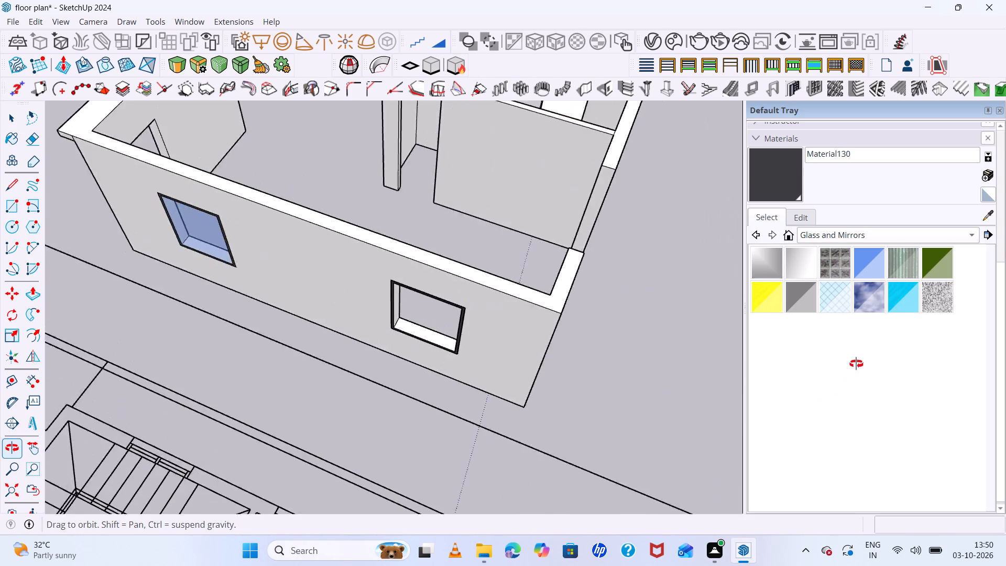
{"action": "middle_click_drag", "start_coordinate": [856, 364], "coordinate": [880, 223]}
{"action": "scroll", "coordinate": [381, 435], "scroll_direction": "up", "scroll_amount": 5}
{"action": "middle_click_drag", "start_coordinate": [499, 458], "coordinate": [545, 452]}
{"action": "key", "text": "space"}
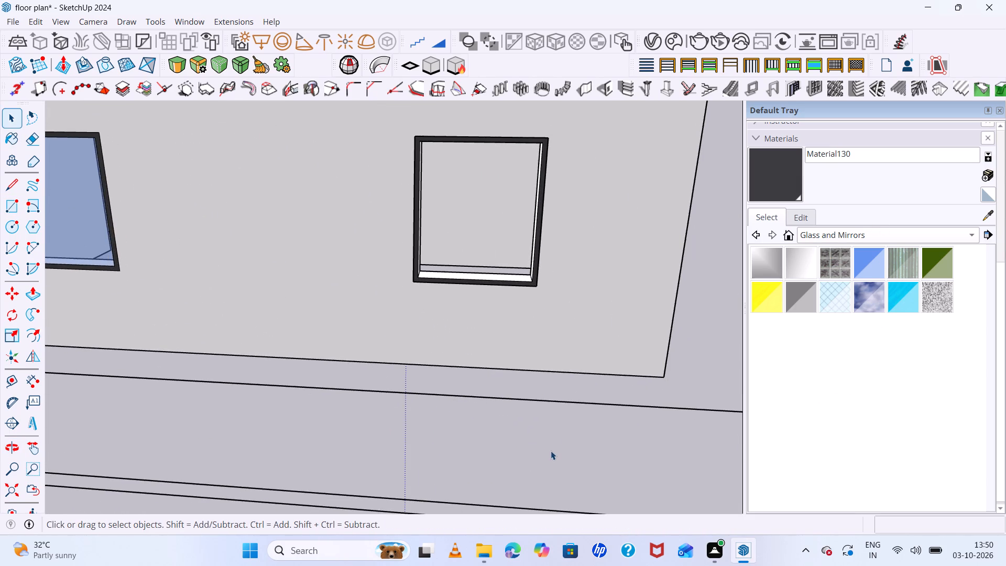
{"action": "key", "text": "r"}
{"action": "scroll", "coordinate": [461, 279], "scroll_direction": "up", "scroll_amount": 6}
{"action": "scroll", "coordinate": [475, 291], "scroll_direction": "down", "scroll_amount": 10}
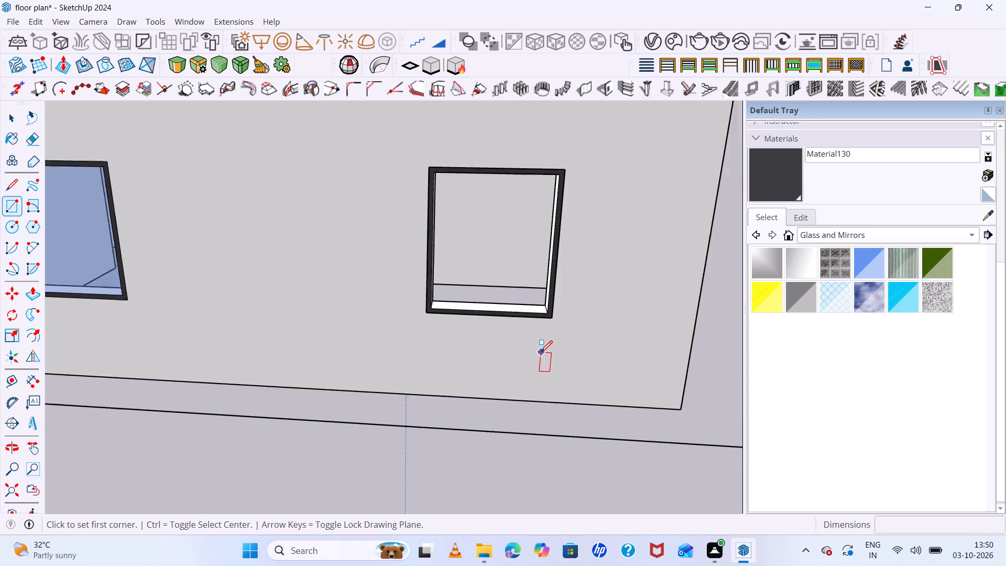
{"action": "scroll", "coordinate": [541, 352], "scroll_direction": "down", "scroll_amount": 2}
{"action": "middle_click_drag", "start_coordinate": [572, 362], "coordinate": [565, 265]}
{"action": "scroll", "coordinate": [567, 277], "scroll_direction": "up", "scroll_amount": 1}
{"action": "scroll", "coordinate": [570, 283], "scroll_direction": "down", "scroll_amount": 12}
{"action": "middle_click_drag", "start_coordinate": [587, 242], "coordinate": [595, 273]}
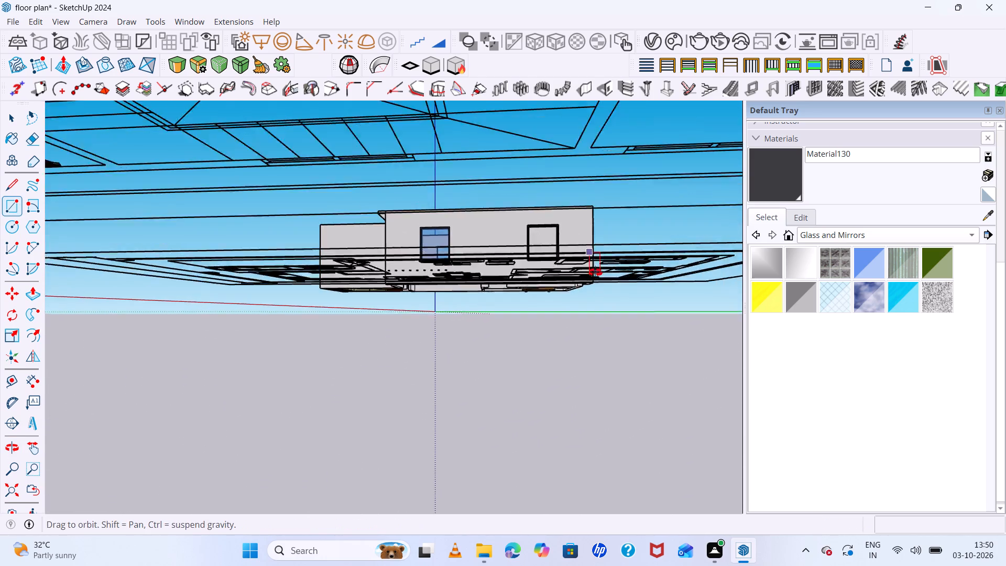
{"action": "middle_click_drag", "start_coordinate": [595, 273], "coordinate": [622, 396]}
{"action": "scroll", "coordinate": [613, 325], "scroll_direction": "up", "scroll_amount": 11}
{"action": "middle_click_drag", "start_coordinate": [582, 338], "coordinate": [576, 270]}
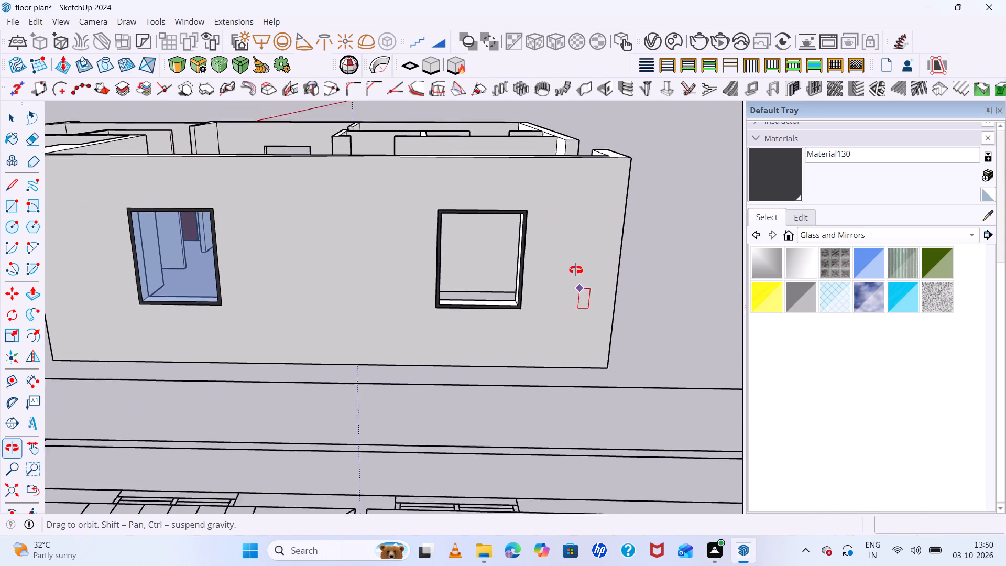
{"action": "middle_click_drag", "start_coordinate": [576, 270], "coordinate": [574, 264]}
{"action": "scroll", "coordinate": [440, 206], "scroll_direction": "up", "scroll_amount": 5}
{"action": "left_click", "coordinate": [442, 209]}
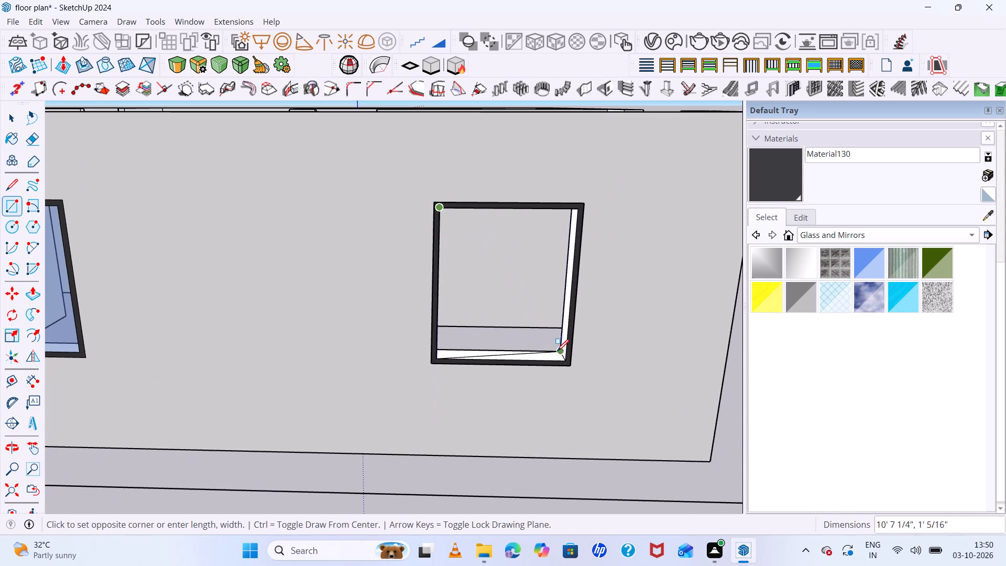
{"action": "left_click", "coordinate": [564, 360]}
Paint the new window's pane with Translucent Glass Blue.
{"action": "left_click", "coordinate": [870, 266]}
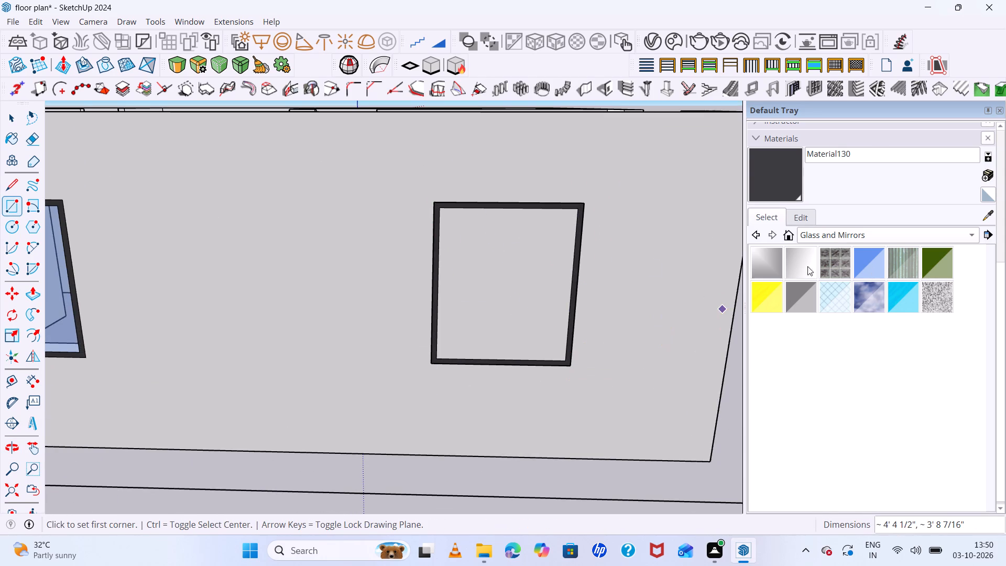
{"action": "left_click", "coordinate": [528, 263]}
Examine the house from all sides, checking the glazed windows, the openings still without frames, and the kitchen.
{"action": "scroll", "coordinate": [387, 305], "scroll_direction": "down", "scroll_amount": 6}
{"action": "scroll", "coordinate": [332, 287], "scroll_direction": "down", "scroll_amount": 5}
{"action": "middle_click_drag", "start_coordinate": [362, 346], "coordinate": [660, 427]}
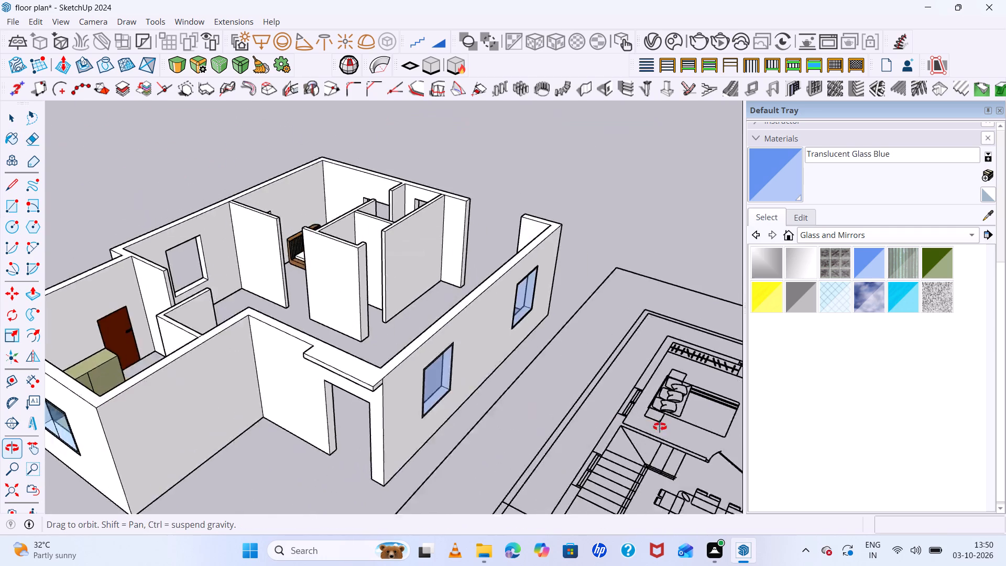
{"action": "middle_click_drag", "start_coordinate": [660, 427], "coordinate": [936, 383]}
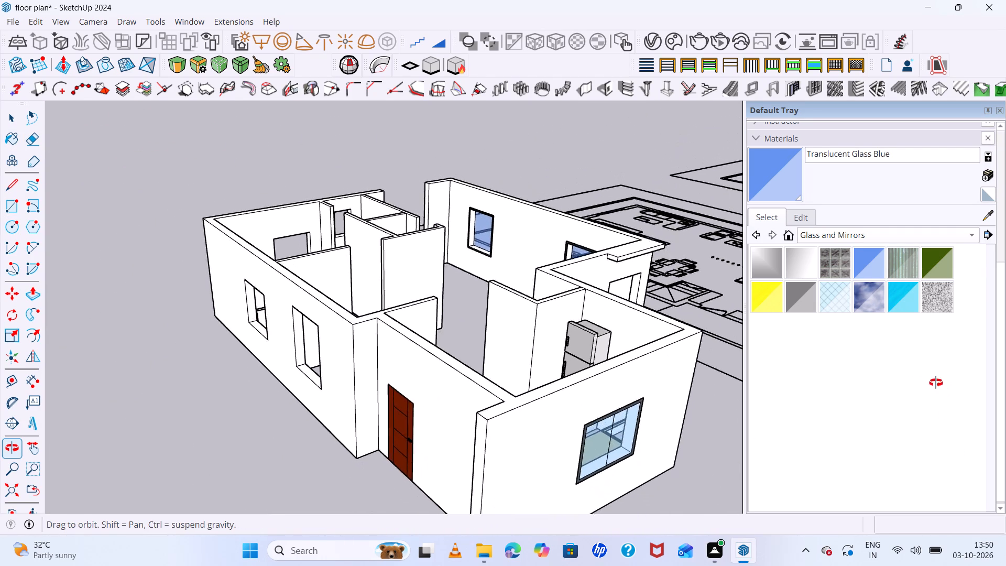
{"action": "middle_click_drag", "start_coordinate": [936, 383], "coordinate": [0, 457]}
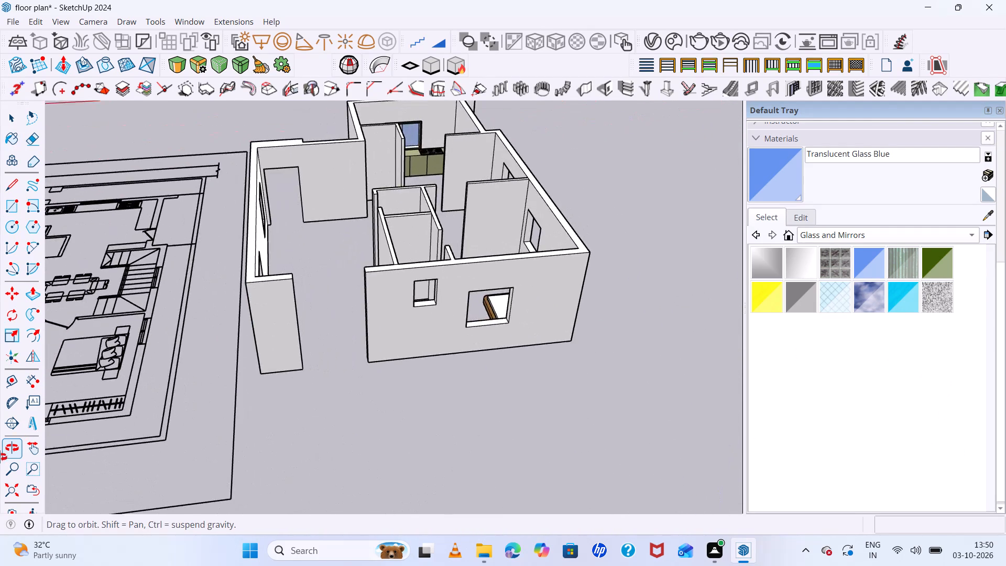
{"action": "middle_click_drag", "start_coordinate": [0, 457], "coordinate": [917, 420]}
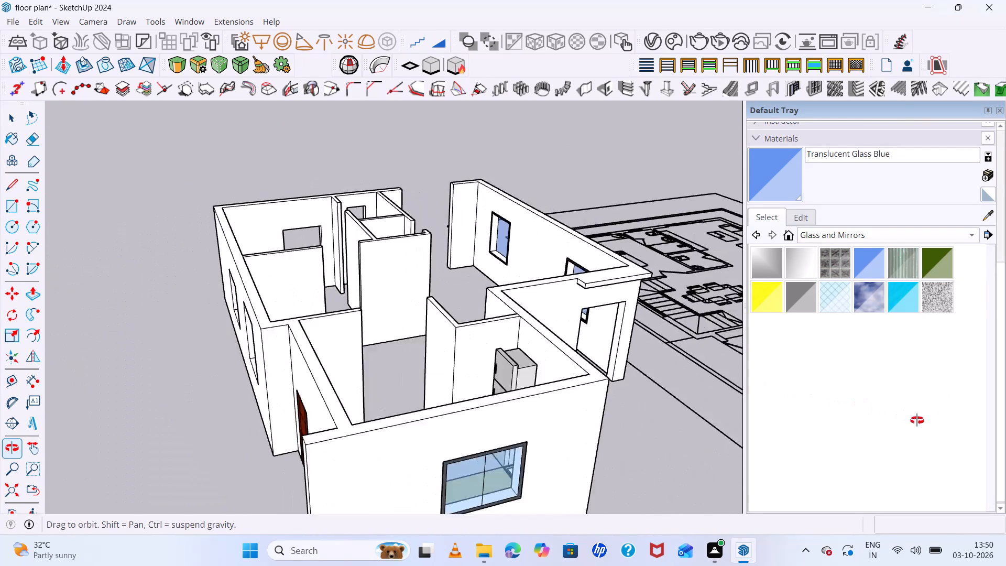
{"action": "middle_click_drag", "start_coordinate": [917, 420], "coordinate": [346, 335]}
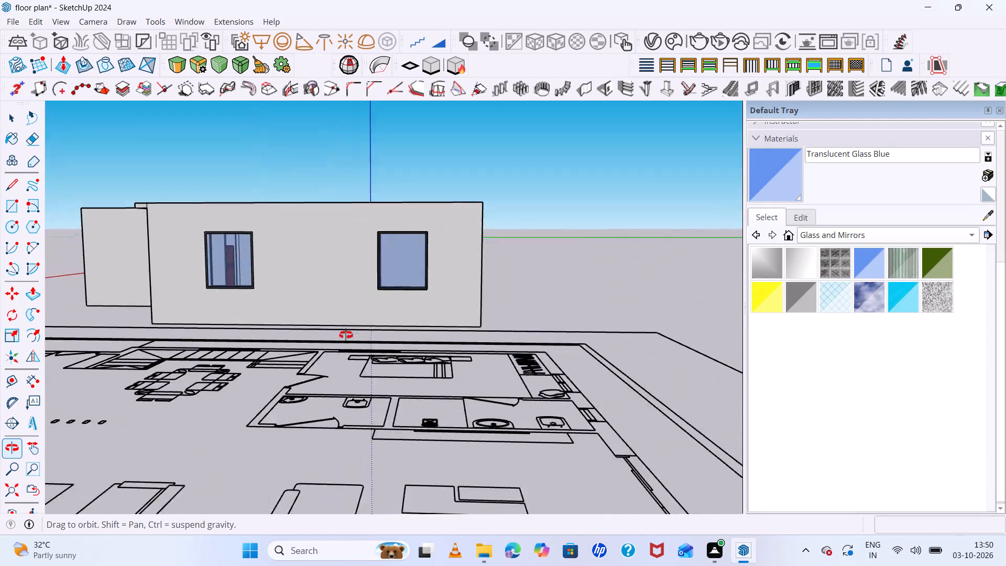
{"action": "middle_click_drag", "start_coordinate": [346, 335], "coordinate": [692, 298]}
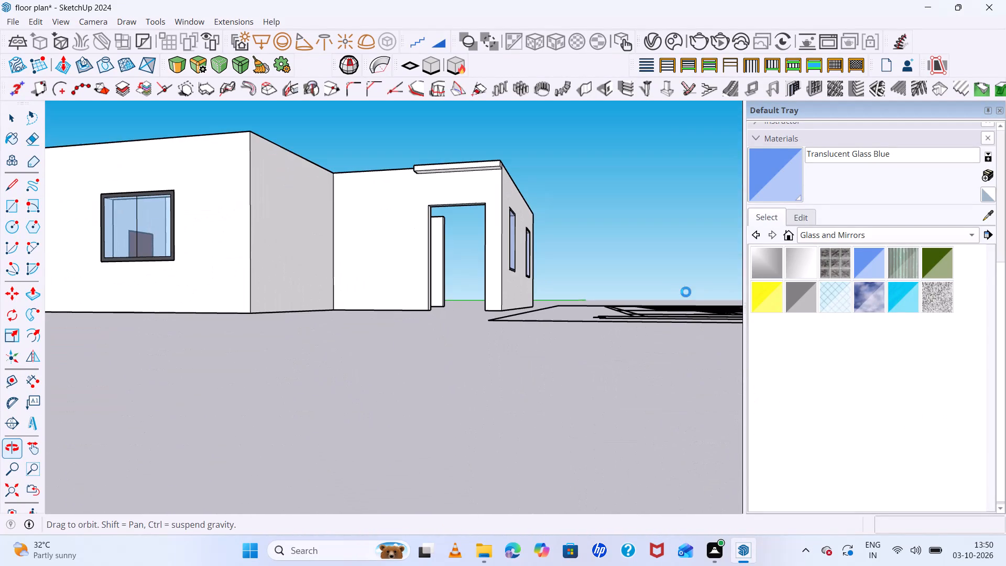
{"action": "scroll", "coordinate": [377, 274], "scroll_direction": "down", "scroll_amount": 6}
{"action": "middle_click_drag", "start_coordinate": [406, 309], "coordinate": [985, 489]}
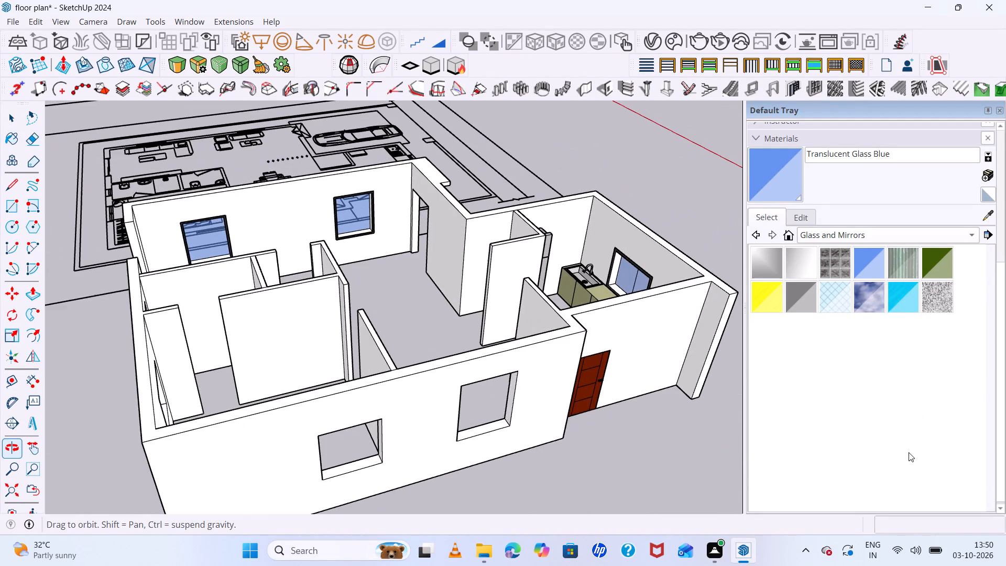
{"action": "middle_click_drag", "start_coordinate": [400, 347], "coordinate": [762, 275]}
{"action": "middle_click", "coordinate": [762, 275]}
{"action": "middle_click_drag", "start_coordinate": [648, 329], "coordinate": [521, 257]}
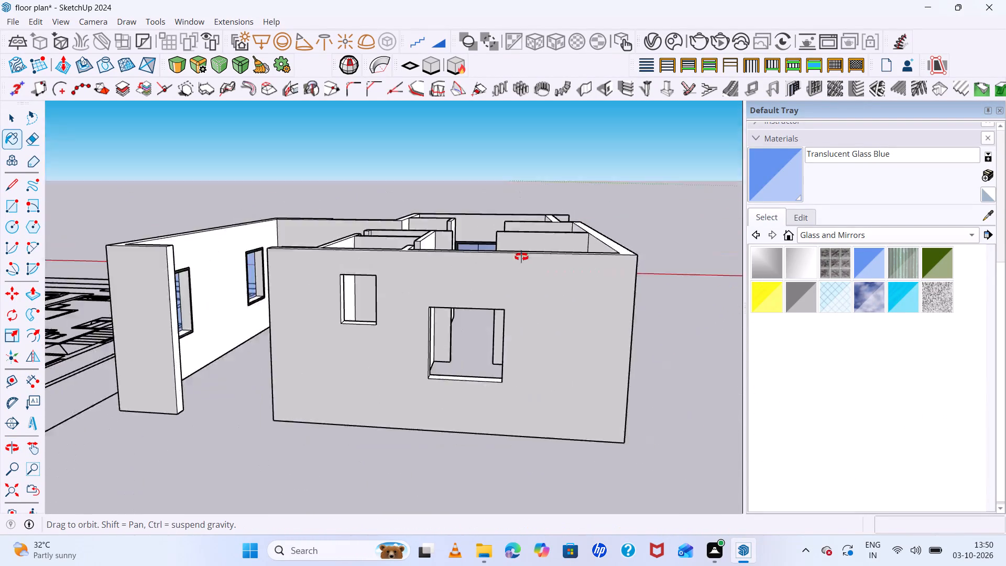
{"action": "middle_click_drag", "start_coordinate": [521, 257], "coordinate": [359, 367]}
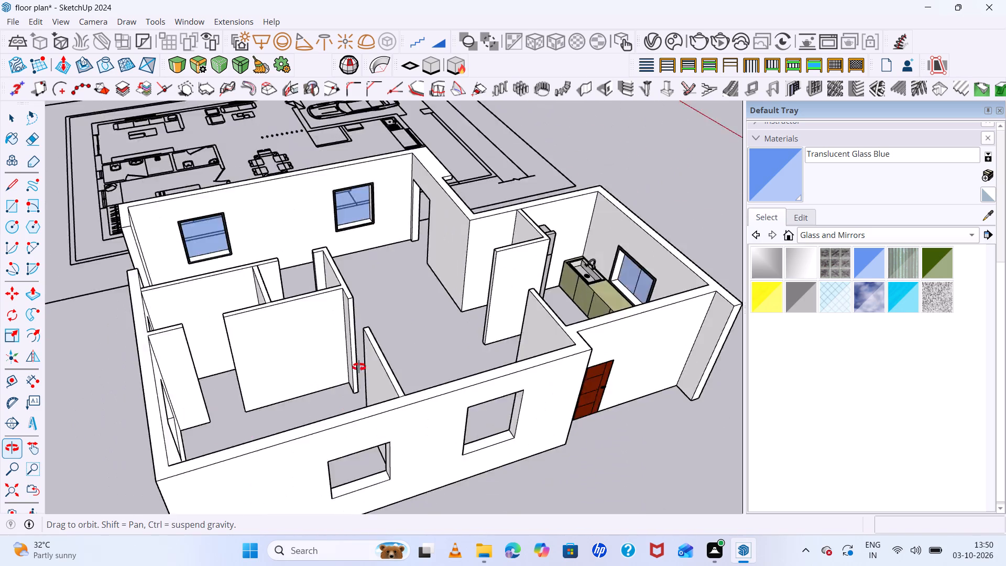
{"action": "middle_click_drag", "start_coordinate": [359, 367], "coordinate": [379, 303]}
{"action": "middle_click_drag", "start_coordinate": [379, 299], "coordinate": [379, 246]}
{"action": "middle_click_drag", "start_coordinate": [511, 286], "coordinate": [151, 284]}
{"action": "middle_click_drag", "start_coordinate": [666, 292], "coordinate": [428, 321]}
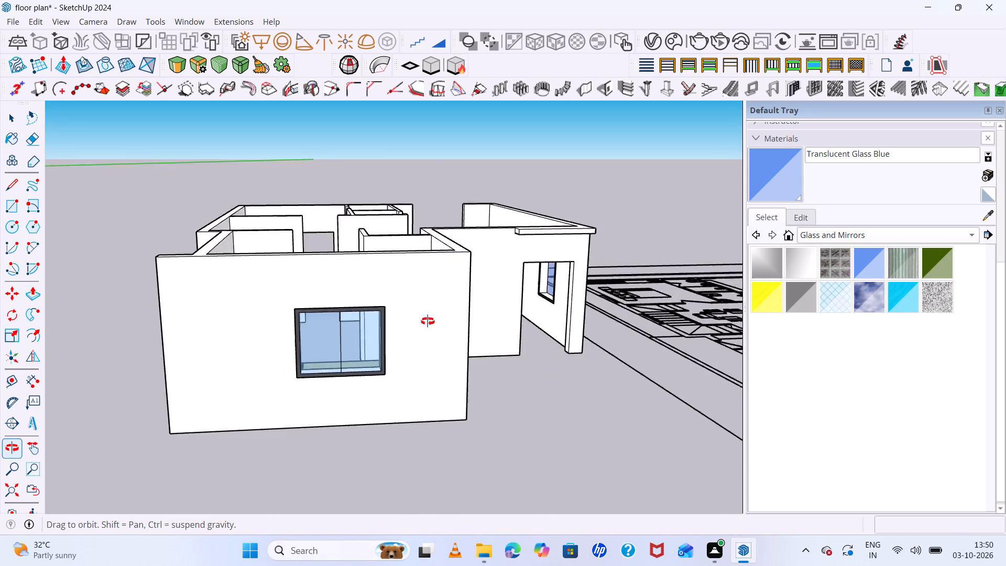
{"action": "middle_click_drag", "start_coordinate": [428, 321], "coordinate": [409, 501]}
{"action": "middle_click_drag", "start_coordinate": [339, 382], "coordinate": [713, 345]}
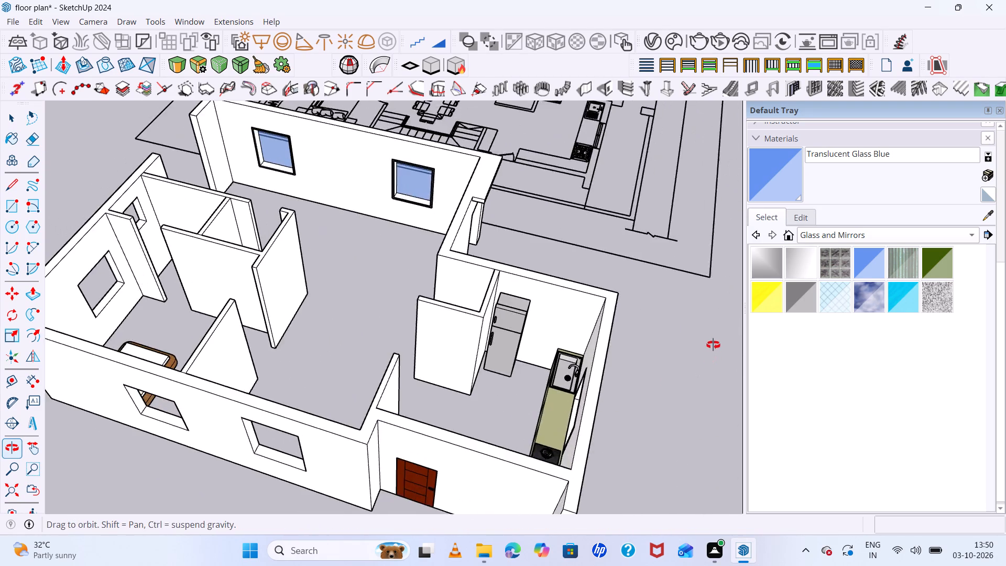
{"action": "middle_click_drag", "start_coordinate": [713, 345], "coordinate": [719, 335]}
{"action": "scroll", "coordinate": [519, 401], "scroll_direction": "up", "scroll_amount": 7}
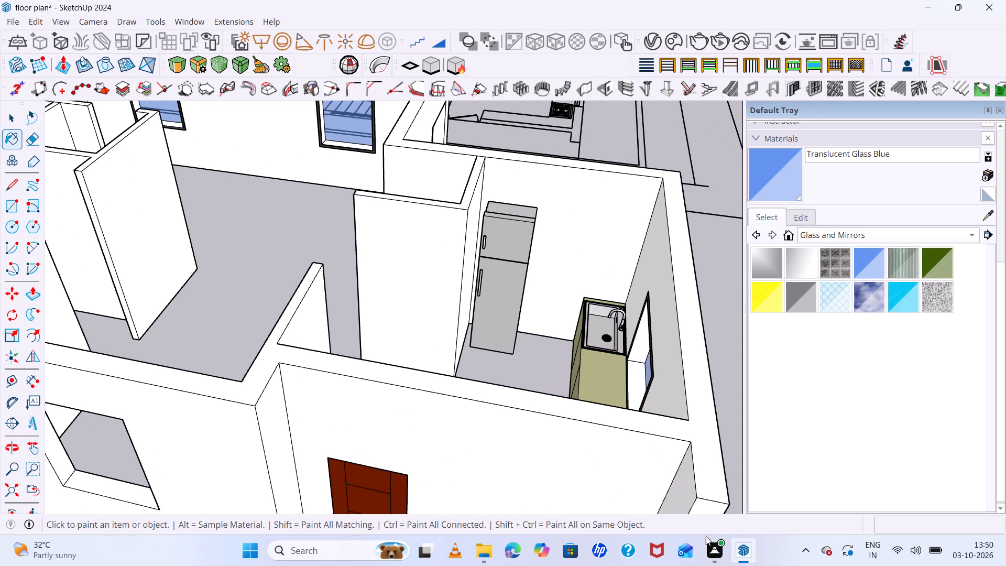
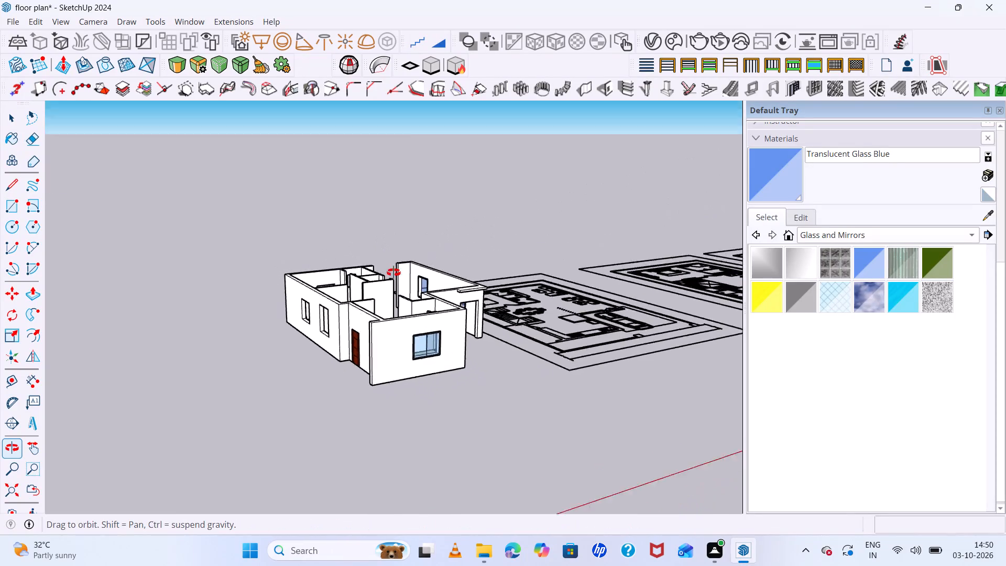
Examine the house from several sides, checking the kitchen, the glazed windows and the rooms still unfurnished.
{"action": "middle_click_drag", "start_coordinate": [536, 362], "coordinate": [366, 437]}
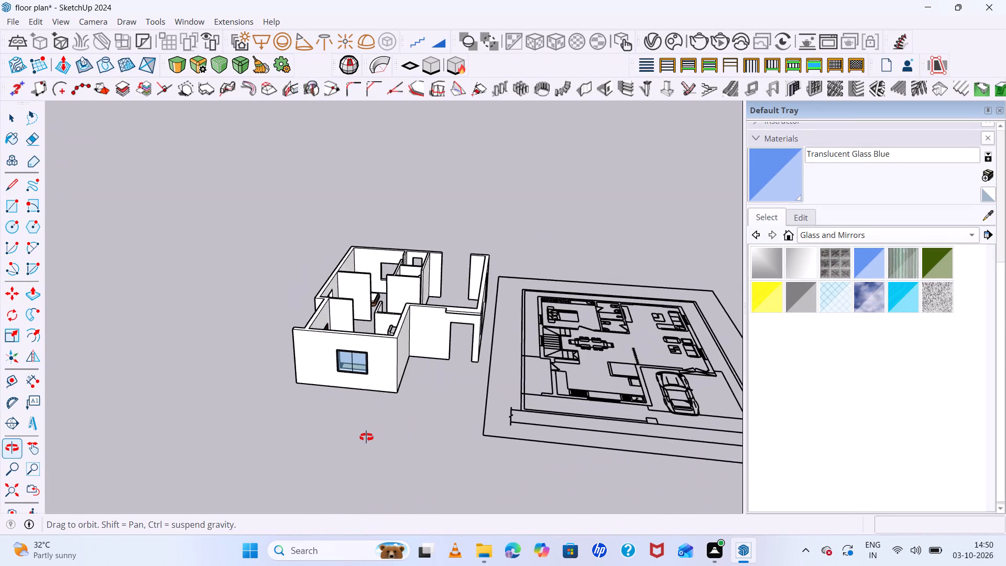
{"action": "middle_click_drag", "start_coordinate": [366, 437], "coordinate": [475, 467]}
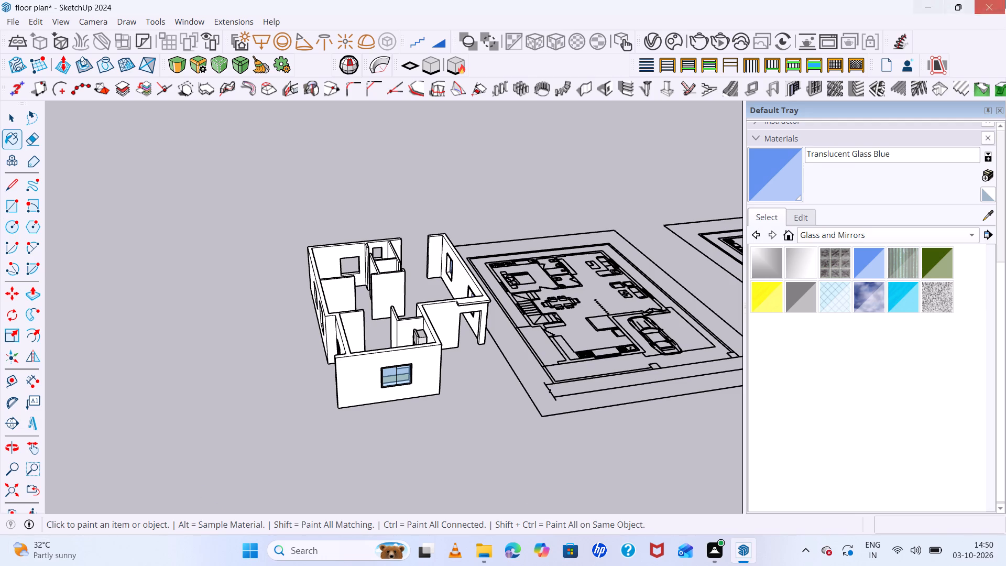
{"action": "key", "text": "space"}
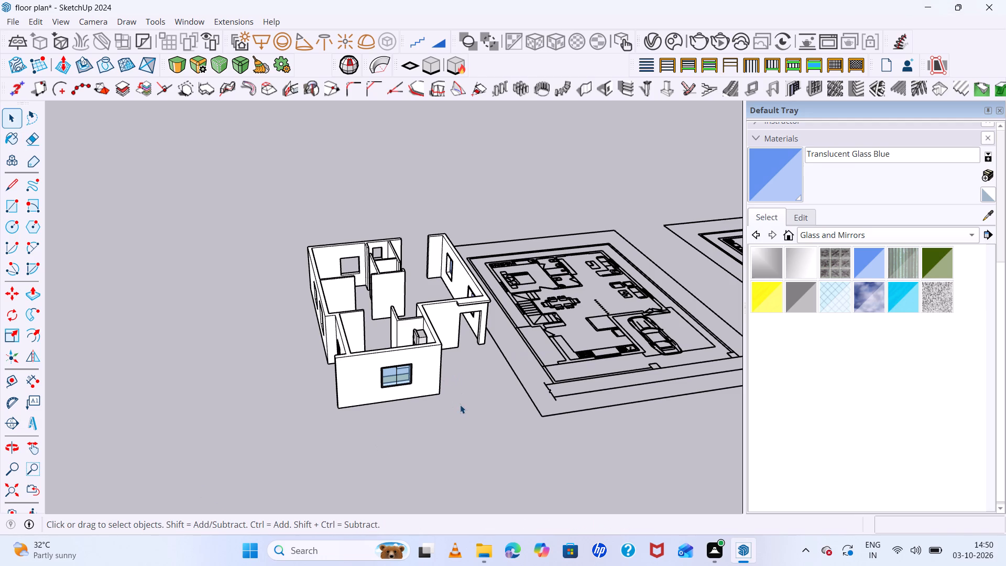
{"action": "middle_click_drag", "start_coordinate": [467, 407], "coordinate": [243, 396]}
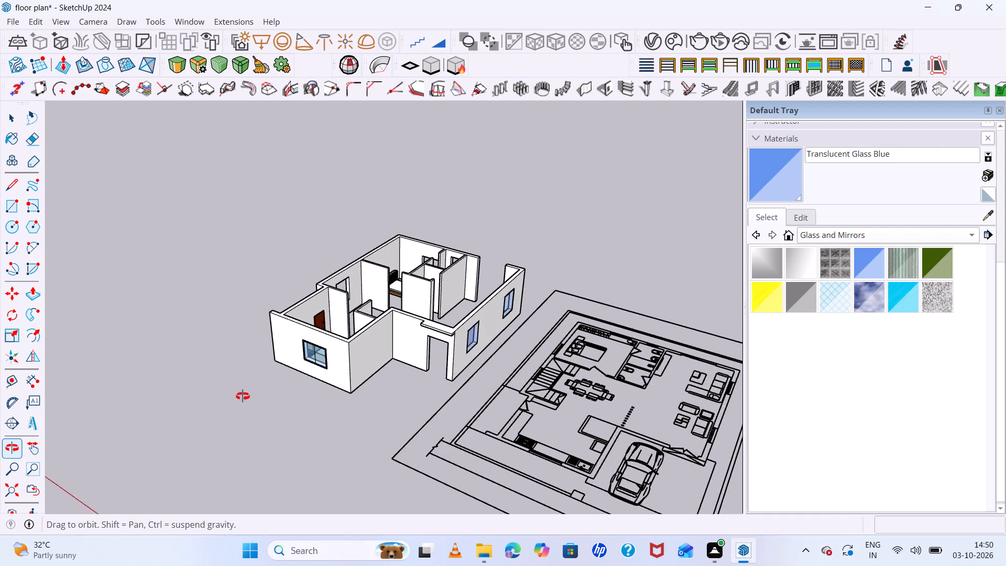
{"action": "middle_click_drag", "start_coordinate": [243, 396], "coordinate": [661, 469]}
{"action": "middle_click_drag", "start_coordinate": [421, 396], "coordinate": [571, 468]}
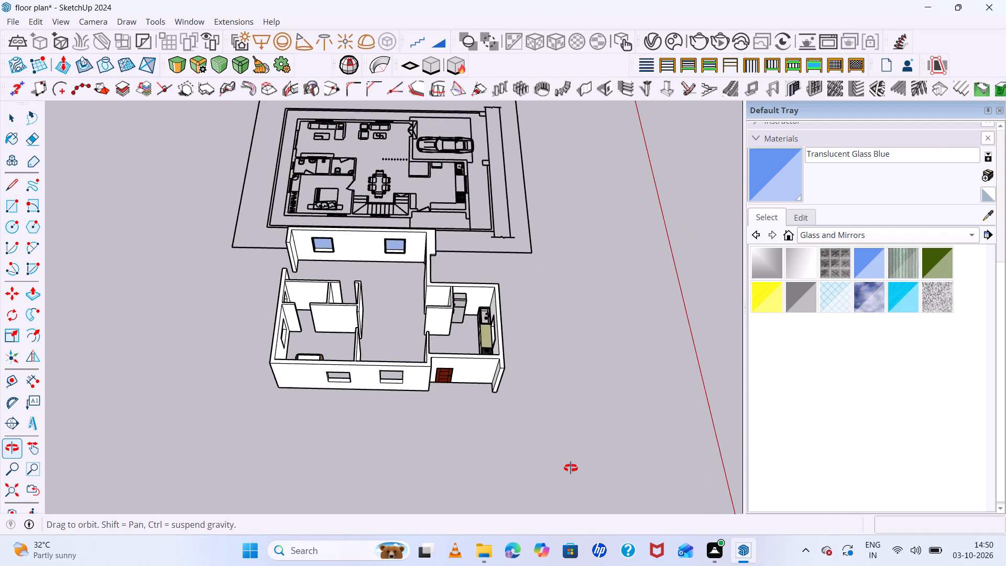
{"action": "middle_click_drag", "start_coordinate": [571, 468], "coordinate": [571, 466]}
{"action": "scroll", "coordinate": [460, 329], "scroll_direction": "up", "scroll_amount": 13}
{"action": "middle_click_drag", "start_coordinate": [463, 387], "coordinate": [518, 341]}
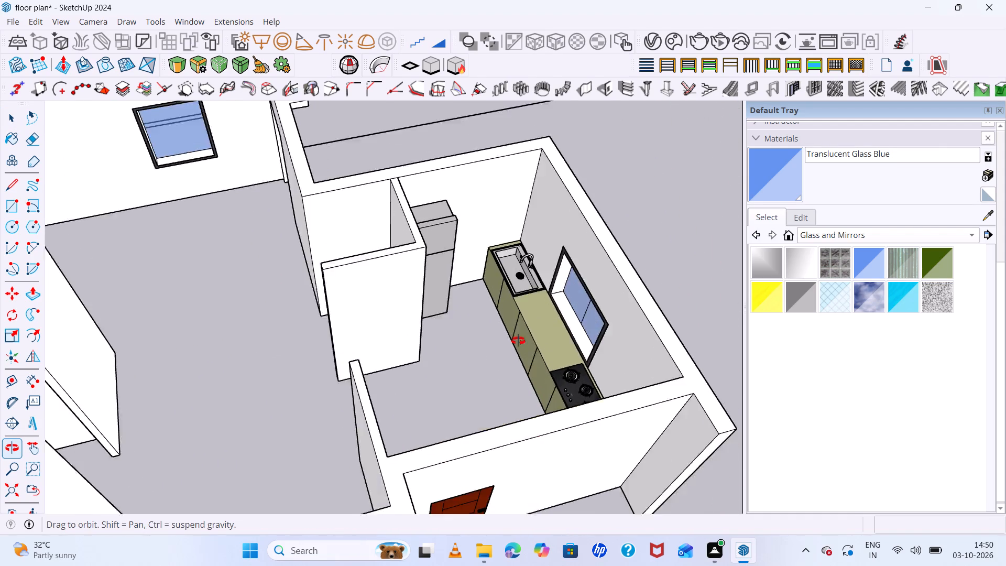
{"action": "middle_click_drag", "start_coordinate": [518, 341], "coordinate": [149, 229]}
{"action": "middle_click_drag", "start_coordinate": [443, 275], "coordinate": [443, 275]}
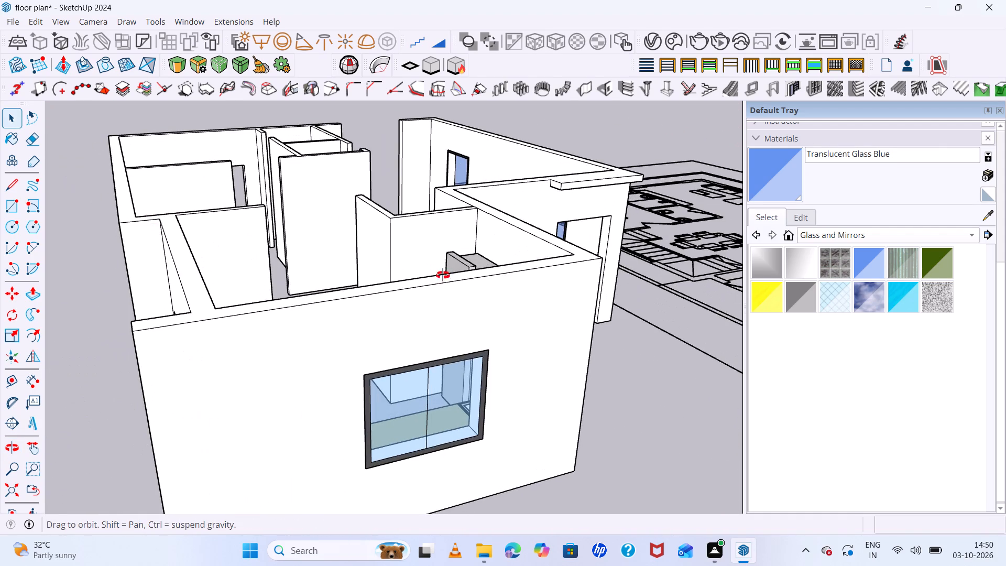
{"action": "middle_click_drag", "start_coordinate": [443, 275], "coordinate": [145, 409]}
{"action": "scroll", "coordinate": [270, 251], "scroll_direction": "down", "scroll_amount": 14}
{"action": "middle_click_drag", "start_coordinate": [464, 270], "coordinate": [422, 232]}
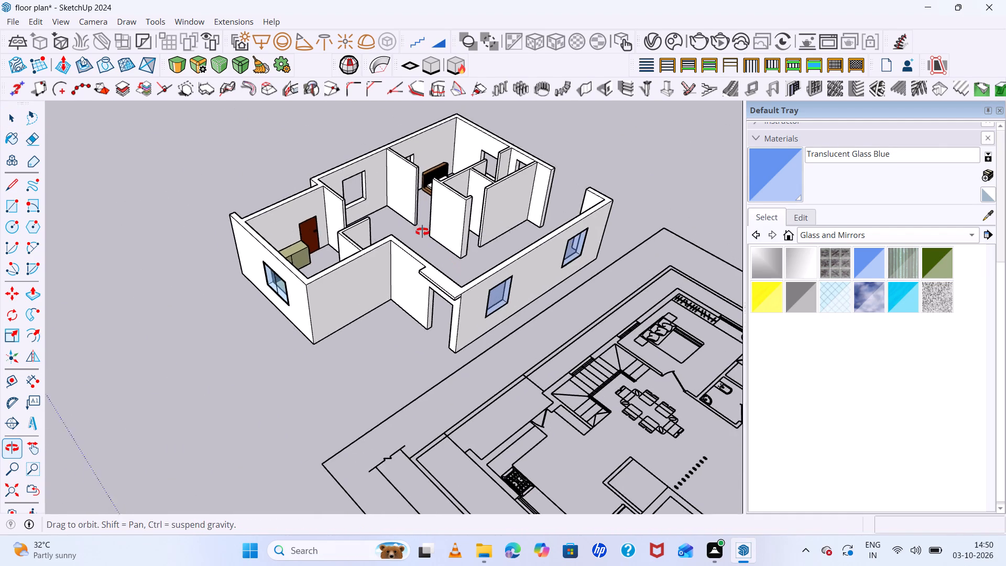
{"action": "middle_click_drag", "start_coordinate": [422, 232], "coordinate": [343, 247]}
{"action": "scroll", "coordinate": [320, 231], "scroll_direction": "down", "scroll_amount": 5}
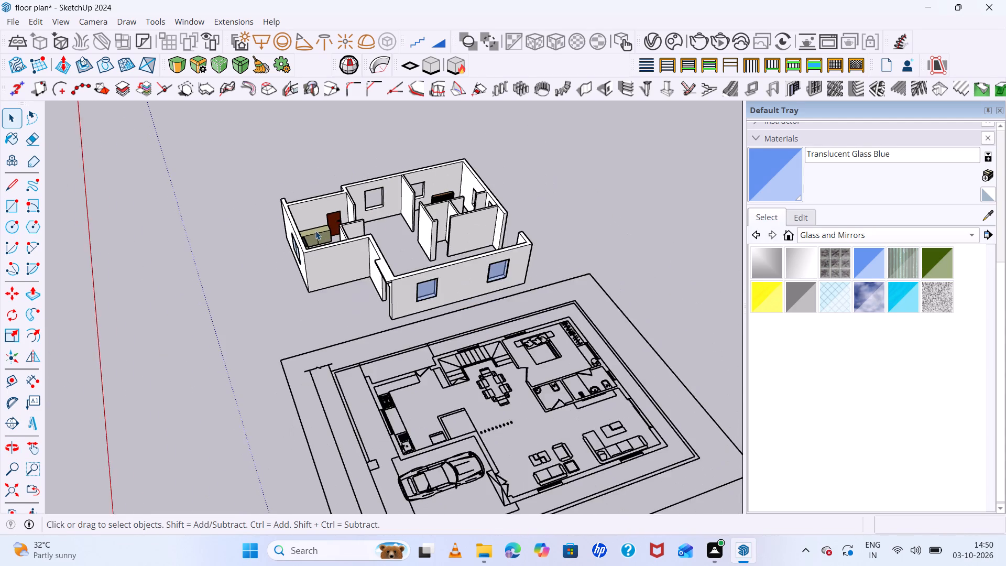
Examine the floor plan's staircase, dining area and bedroom furniture layout beside the modelled house.
{"action": "scroll", "coordinate": [458, 379], "scroll_direction": "up", "scroll_amount": 5}
{"action": "scroll", "coordinate": [489, 336], "scroll_direction": "up", "scroll_amount": 11}
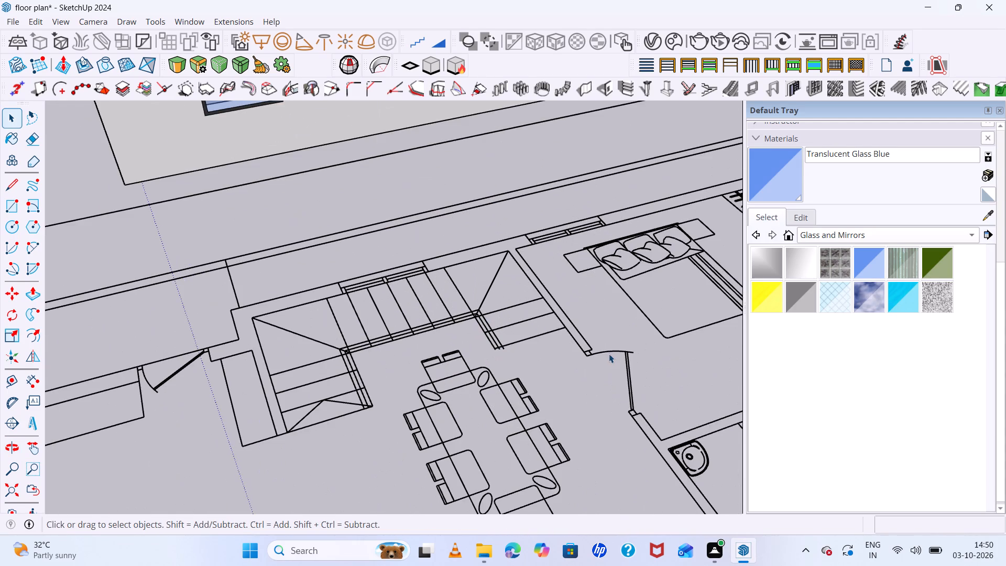
{"action": "middle_click_drag", "start_coordinate": [610, 347], "coordinate": [599, 355]}
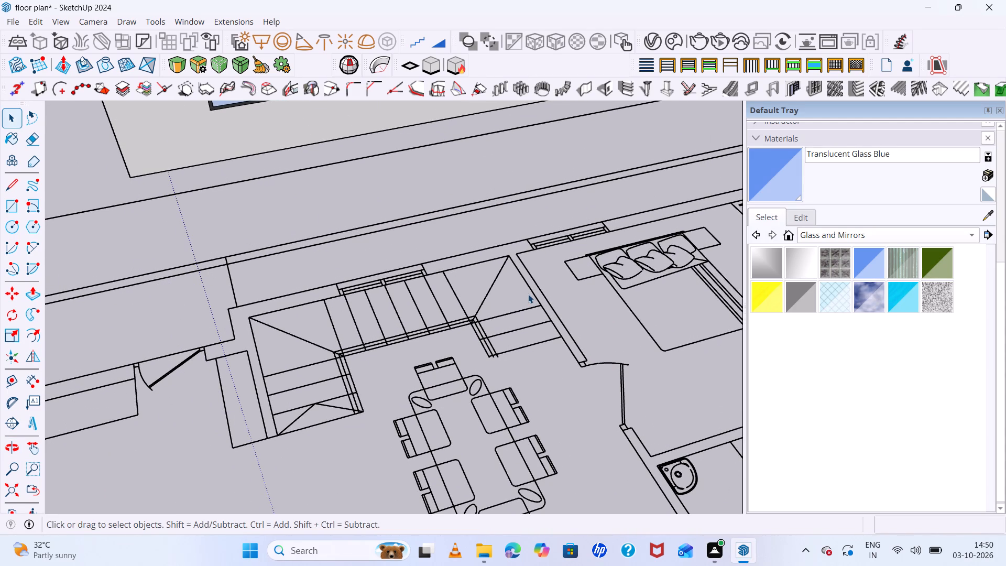
{"action": "scroll", "coordinate": [528, 294], "scroll_direction": "down", "scroll_amount": 1}
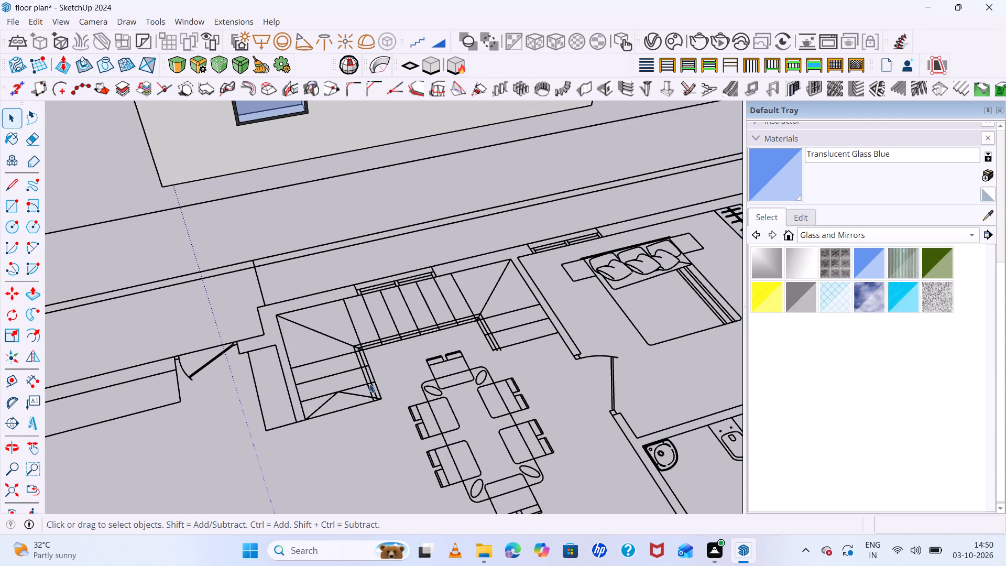
{"action": "scroll", "coordinate": [360, 351], "scroll_direction": "down", "scroll_amount": 6}
{"action": "scroll", "coordinate": [657, 282], "scroll_direction": "up", "scroll_amount": 5}
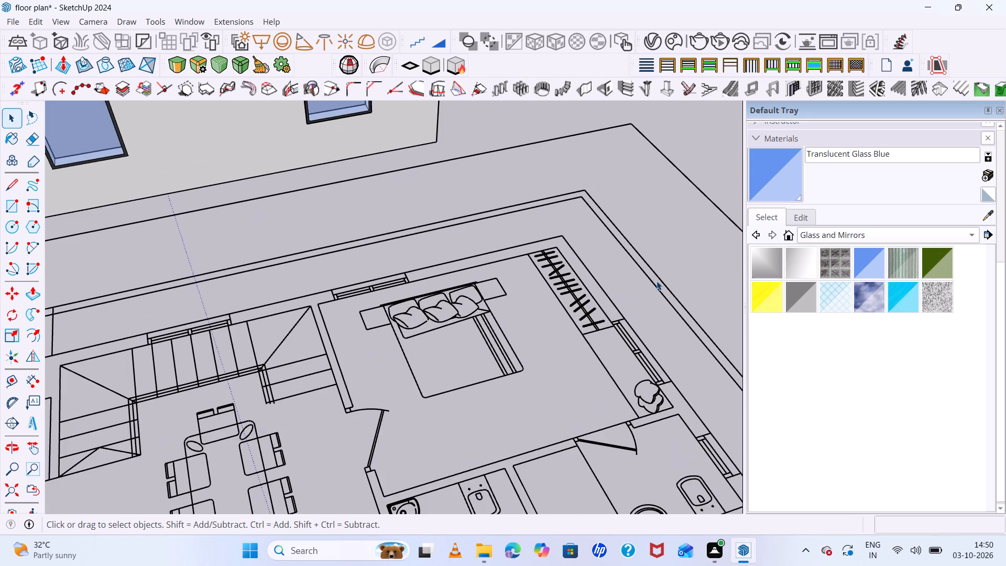
{"action": "scroll", "coordinate": [657, 281], "scroll_direction": "down", "scroll_amount": 9}
{"action": "scroll", "coordinate": [519, 274], "scroll_direction": "down", "scroll_amount": 5}
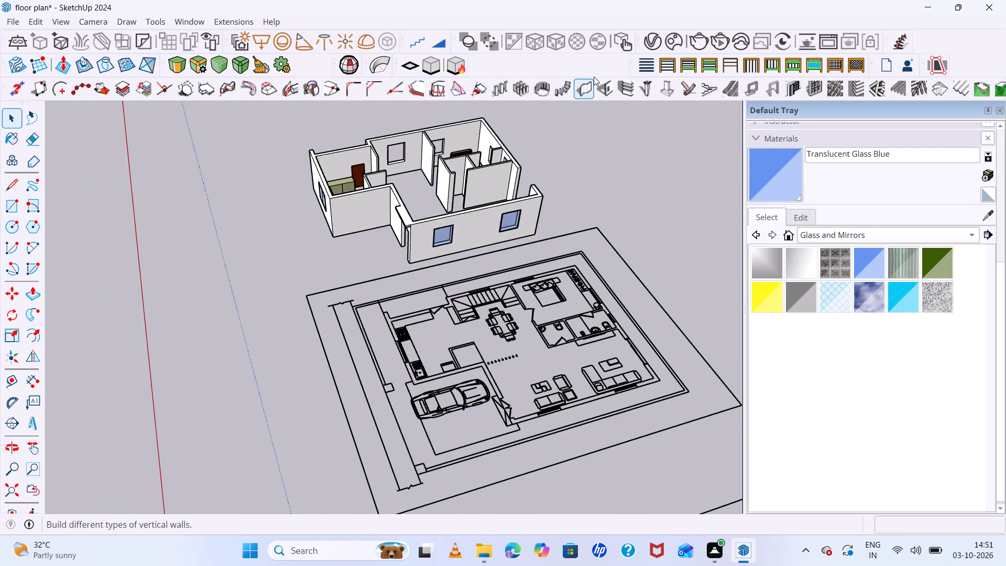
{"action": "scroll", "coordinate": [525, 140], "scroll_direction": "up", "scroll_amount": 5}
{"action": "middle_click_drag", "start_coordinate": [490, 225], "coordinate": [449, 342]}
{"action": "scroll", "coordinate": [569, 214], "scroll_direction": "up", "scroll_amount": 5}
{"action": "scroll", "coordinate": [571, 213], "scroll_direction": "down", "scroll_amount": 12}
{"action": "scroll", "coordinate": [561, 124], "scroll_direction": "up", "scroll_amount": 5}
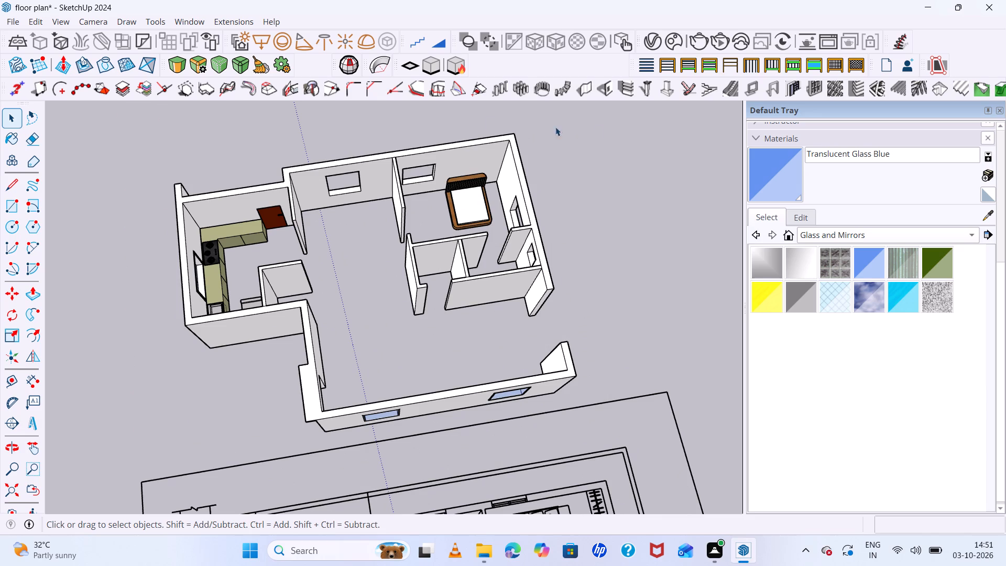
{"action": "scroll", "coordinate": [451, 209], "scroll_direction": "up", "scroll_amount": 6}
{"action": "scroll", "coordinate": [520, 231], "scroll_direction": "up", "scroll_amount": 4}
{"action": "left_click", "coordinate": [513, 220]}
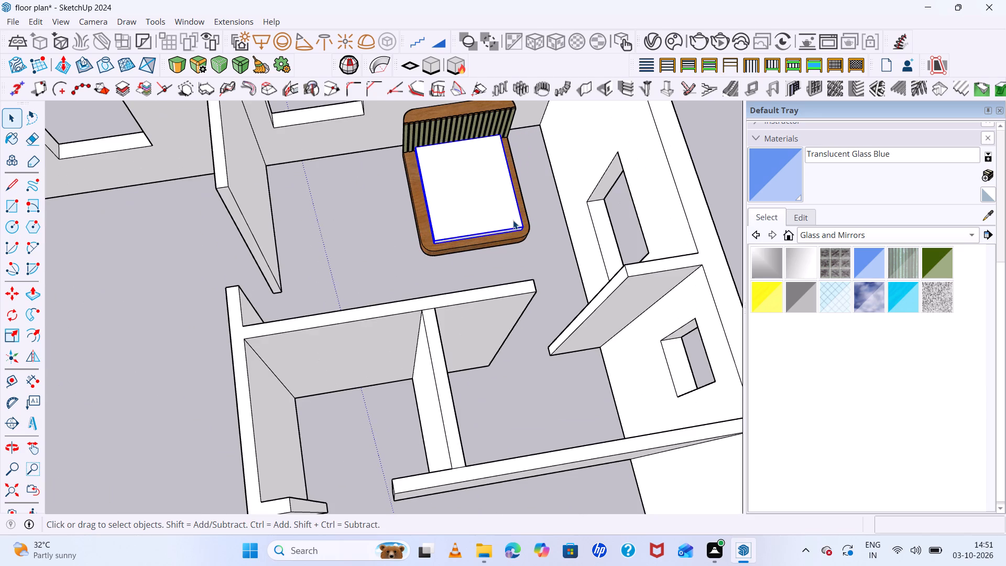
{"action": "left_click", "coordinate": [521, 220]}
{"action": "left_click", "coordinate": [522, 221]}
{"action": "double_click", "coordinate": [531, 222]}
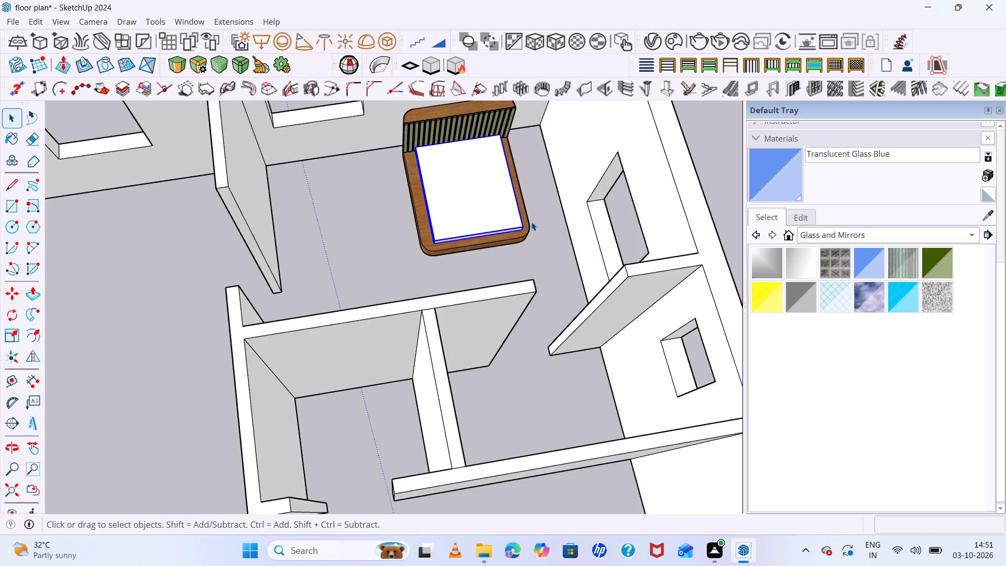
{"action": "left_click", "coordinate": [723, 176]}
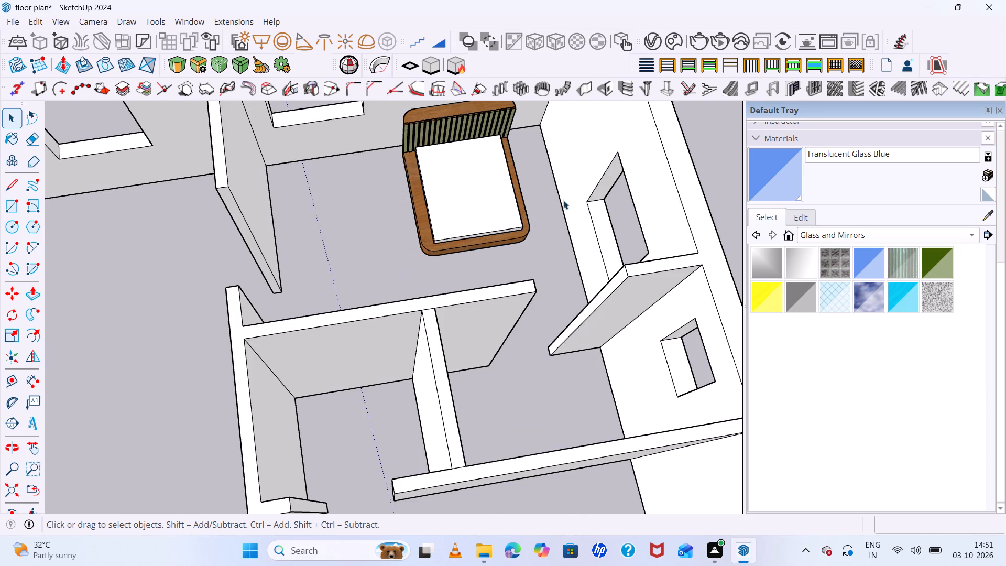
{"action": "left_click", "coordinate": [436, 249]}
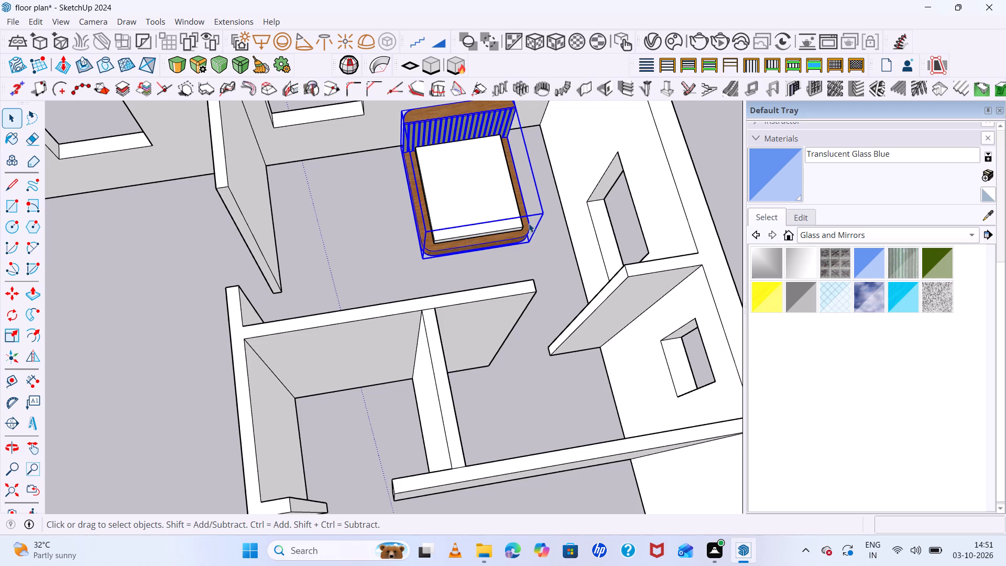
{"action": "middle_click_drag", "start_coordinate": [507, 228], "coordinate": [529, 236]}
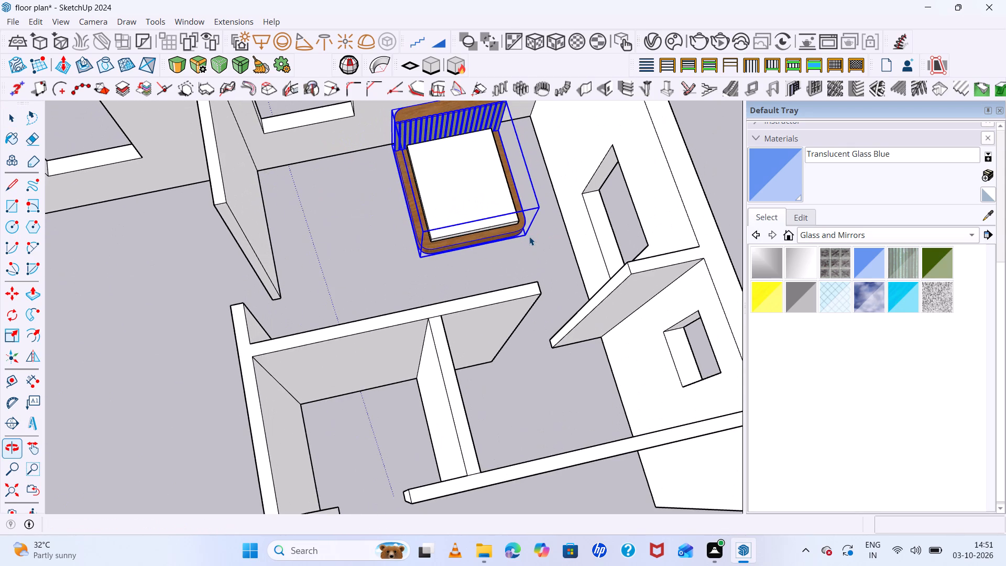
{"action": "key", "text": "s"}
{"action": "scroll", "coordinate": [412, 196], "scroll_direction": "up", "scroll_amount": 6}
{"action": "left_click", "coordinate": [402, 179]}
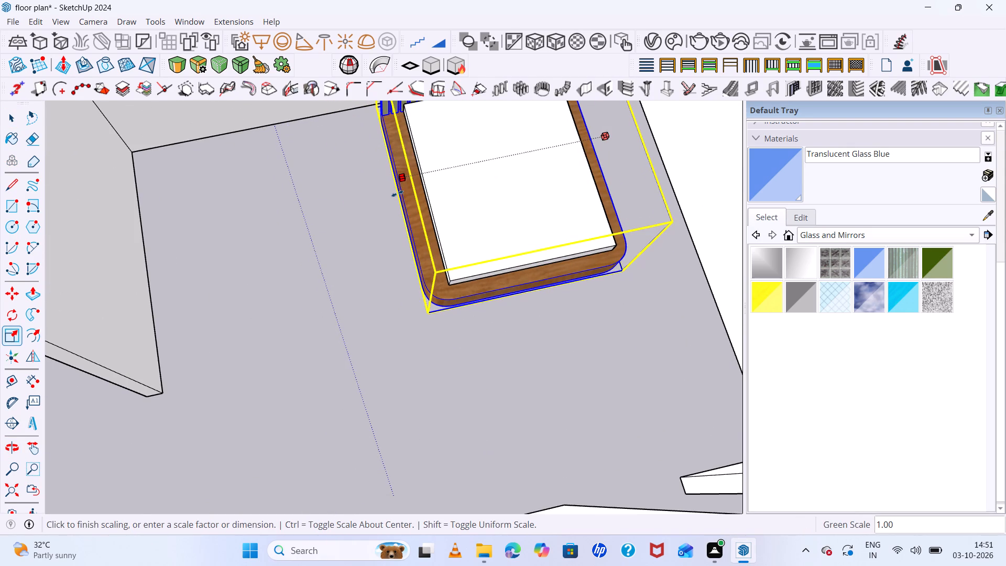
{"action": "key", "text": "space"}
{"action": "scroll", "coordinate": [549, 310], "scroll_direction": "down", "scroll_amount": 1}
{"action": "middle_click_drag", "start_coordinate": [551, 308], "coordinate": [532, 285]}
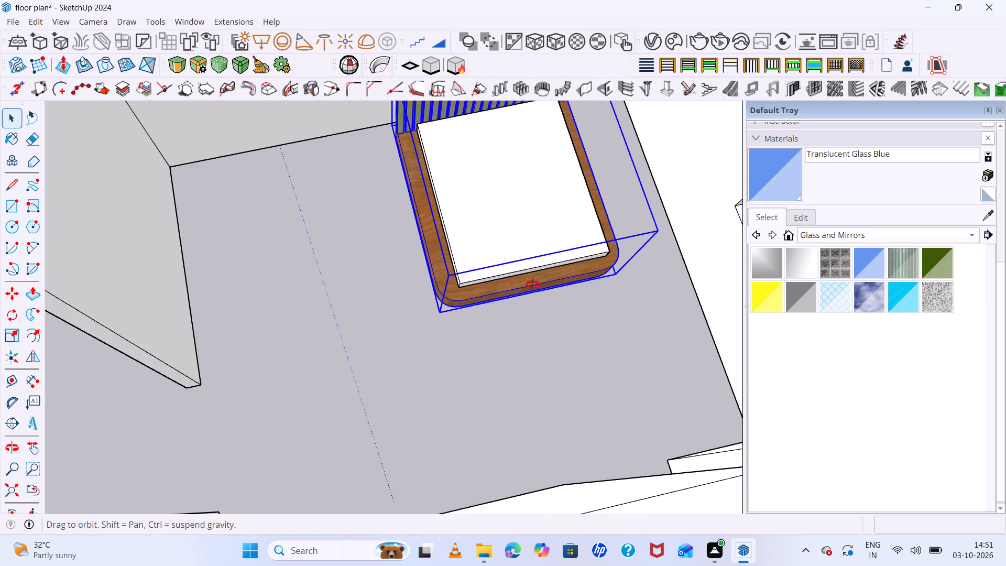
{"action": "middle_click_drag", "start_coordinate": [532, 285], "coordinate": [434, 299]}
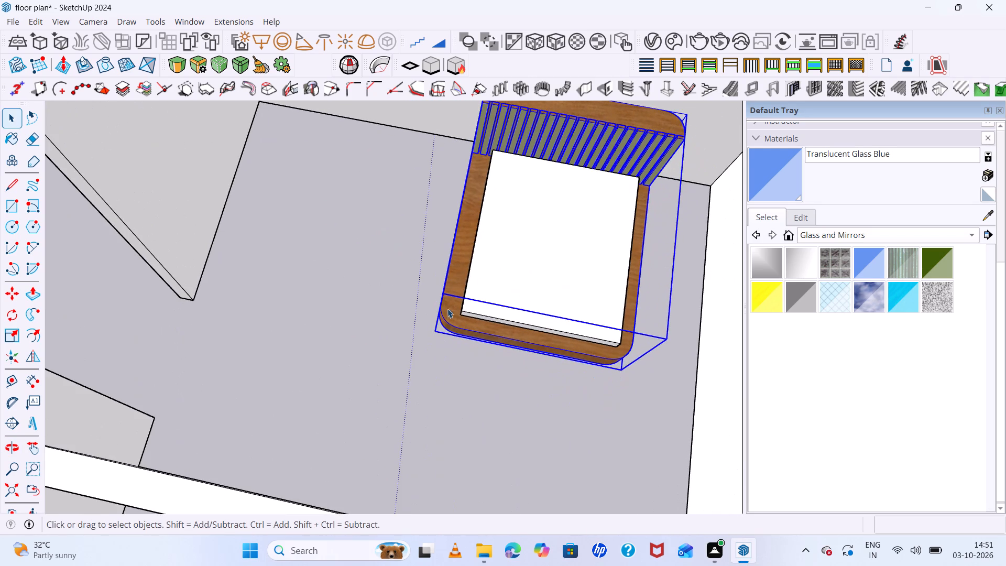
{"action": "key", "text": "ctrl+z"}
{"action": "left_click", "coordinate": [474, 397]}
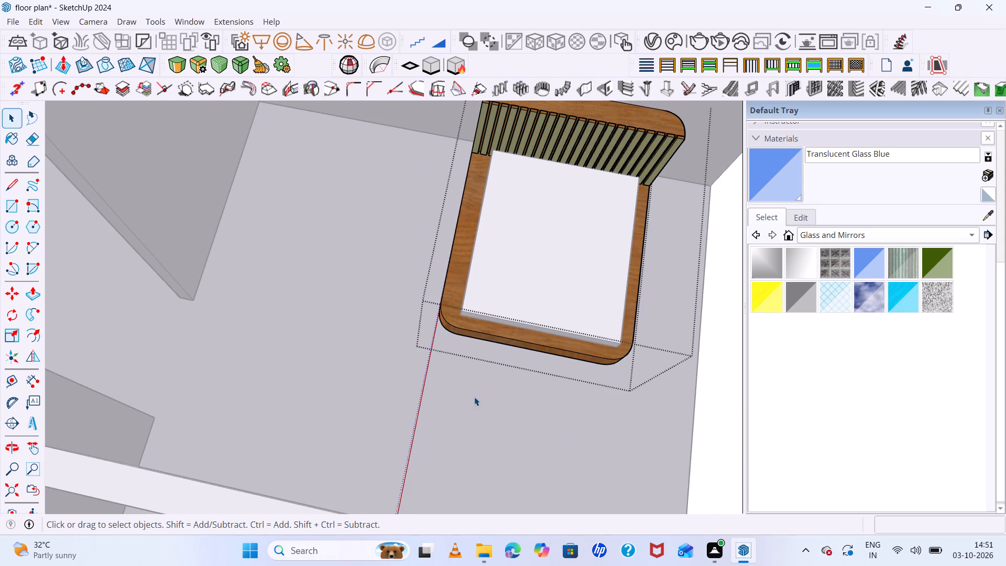
Scale the bedroom's bed frame and mattress together, raising their height and widening them along the green axis.
{"action": "left_click_drag", "start_coordinate": [588, 174], "coordinate": [560, 290]}
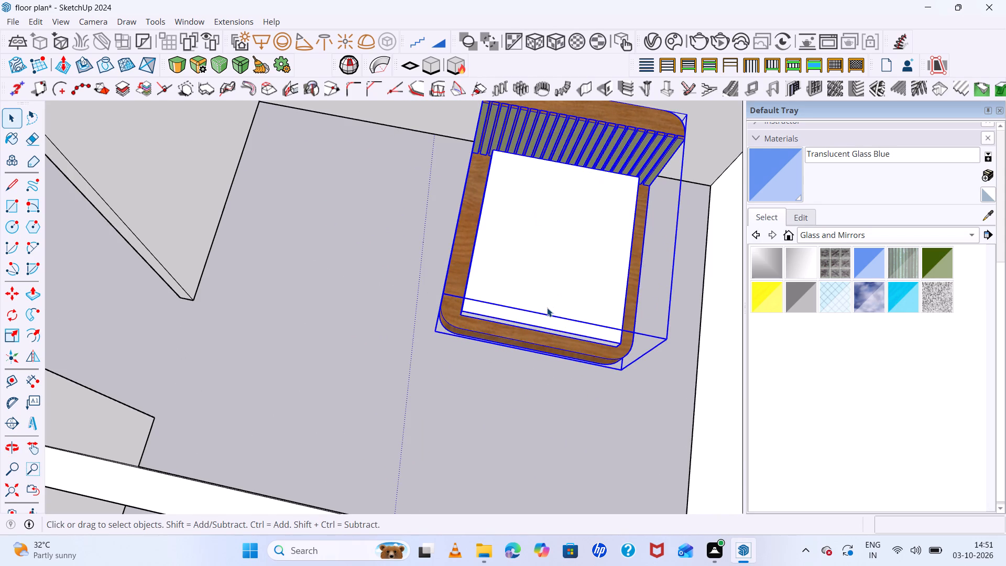
{"action": "key", "text": "s"}
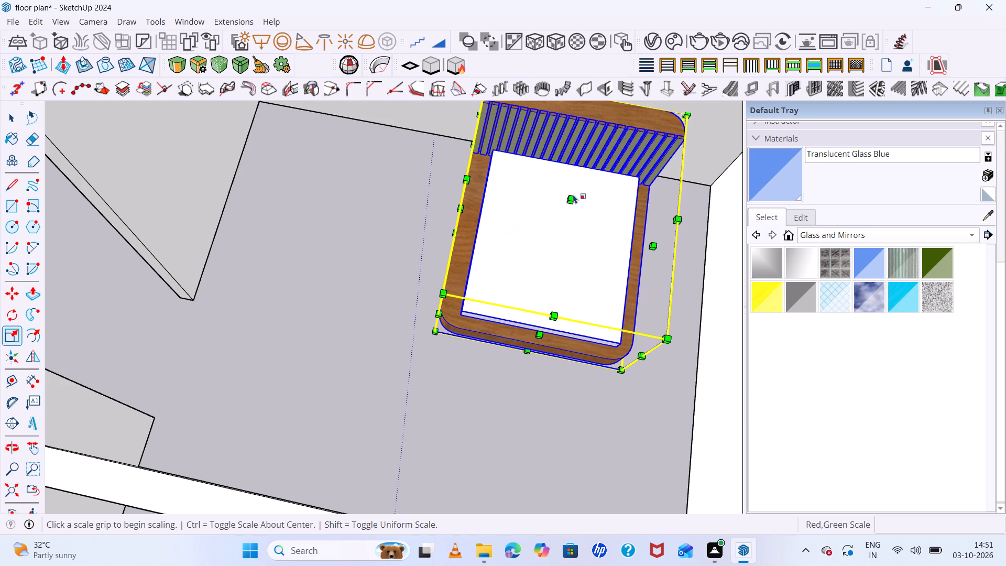
{"action": "left_click_drag", "start_coordinate": [570, 197], "coordinate": [581, 156]}
{"action": "middle_click_drag", "start_coordinate": [477, 365], "coordinate": [604, 333]}
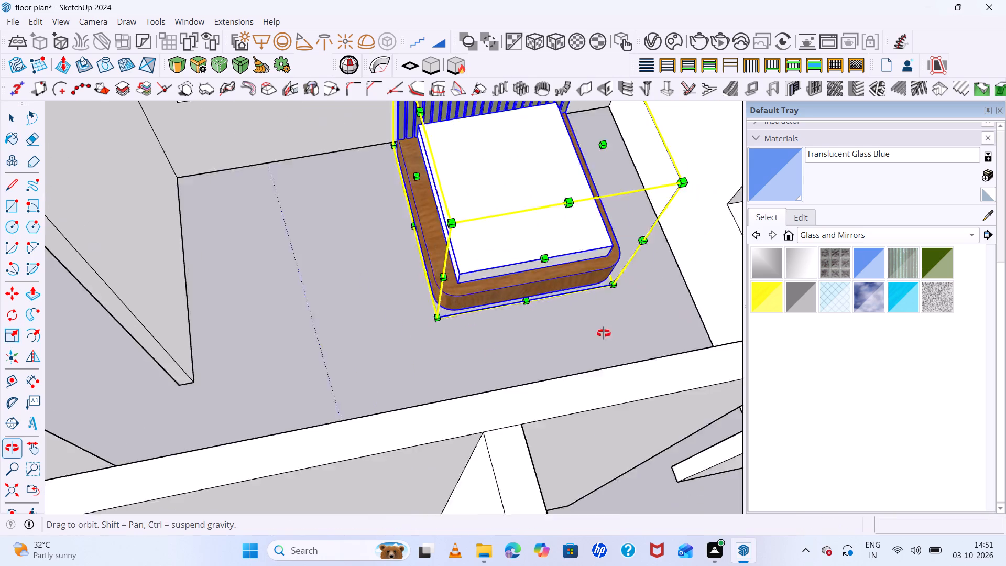
{"action": "middle_click_drag", "start_coordinate": [604, 333], "coordinate": [681, 279]}
{"action": "left_click", "coordinate": [378, 183]}
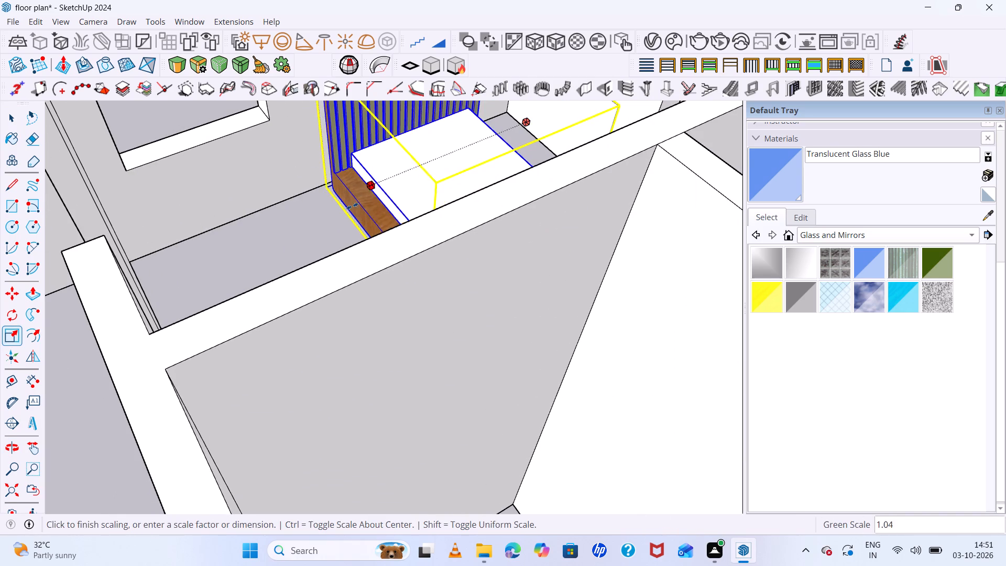
{"action": "scroll", "coordinate": [339, 214], "scroll_direction": "down", "scroll_amount": 5}
{"action": "double_click", "coordinate": [338, 214]}
Examine the scaled bed from several angles, checking its fit against the bedroom walls, window openings and floor plan.
{"action": "scroll", "coordinate": [353, 217], "scroll_direction": "down", "scroll_amount": 5}
{"action": "middle_click_drag", "start_coordinate": [373, 240], "coordinate": [199, 329]}
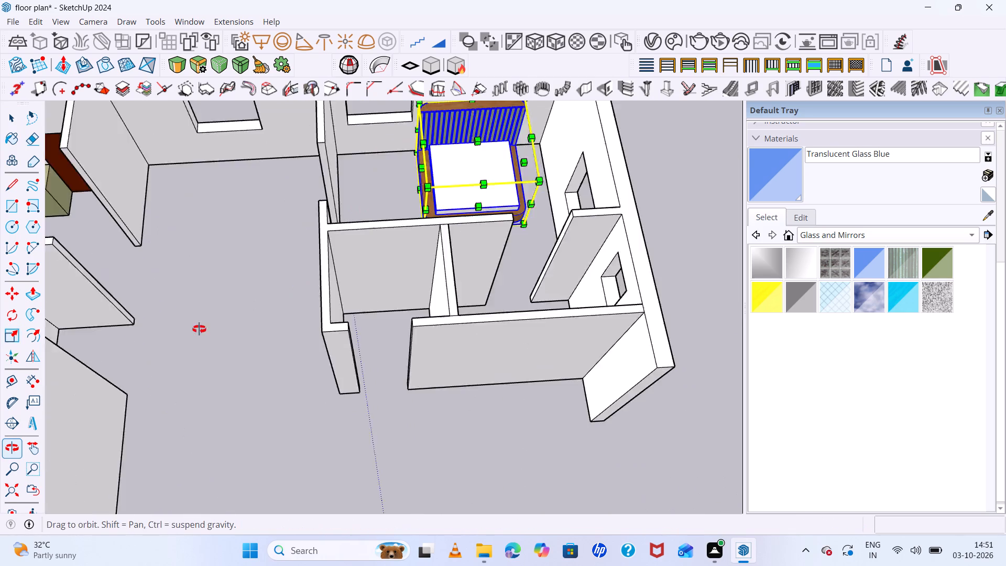
{"action": "middle_click_drag", "start_coordinate": [199, 329], "coordinate": [24, 354]}
{"action": "scroll", "coordinate": [739, 251], "scroll_direction": "down", "scroll_amount": 6}
{"action": "scroll", "coordinate": [595, 228], "scroll_direction": "down", "scroll_amount": 5}
{"action": "middle_click_drag", "start_coordinate": [621, 257], "coordinate": [313, 74]}
{"action": "middle_click", "coordinate": [313, 74]}
{"action": "scroll", "coordinate": [576, 373], "scroll_direction": "up", "scroll_amount": 7}
{"action": "scroll", "coordinate": [549, 291], "scroll_direction": "down", "scroll_amount": 6}
{"action": "middle_click_drag", "start_coordinate": [546, 298], "coordinate": [592, 484]}
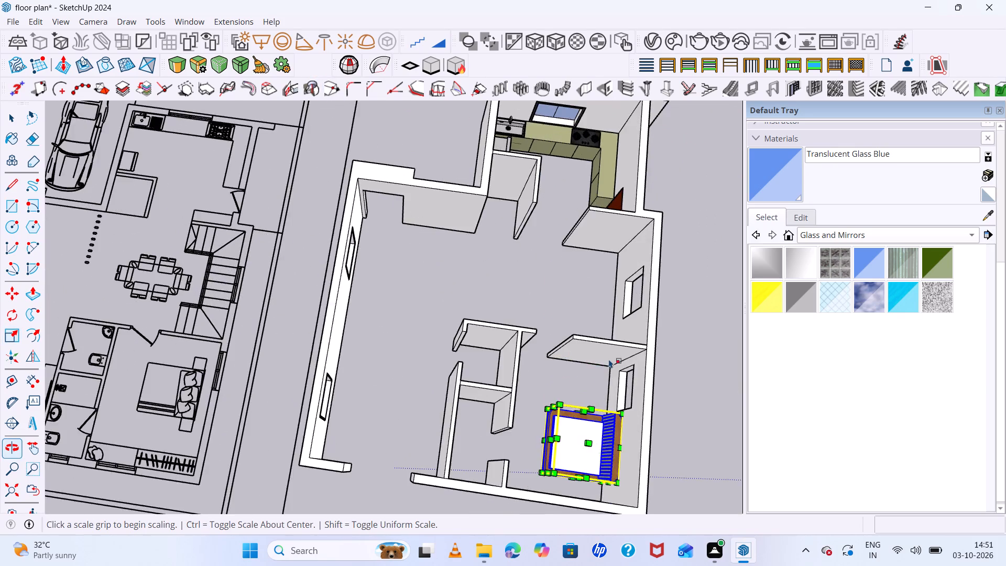
{"action": "scroll", "coordinate": [603, 321], "scroll_direction": "down", "scroll_amount": 7}
{"action": "scroll", "coordinate": [629, 421], "scroll_direction": "up", "scroll_amount": 20}
{"action": "scroll", "coordinate": [629, 421], "scroll_direction": "up", "scroll_amount": 3}
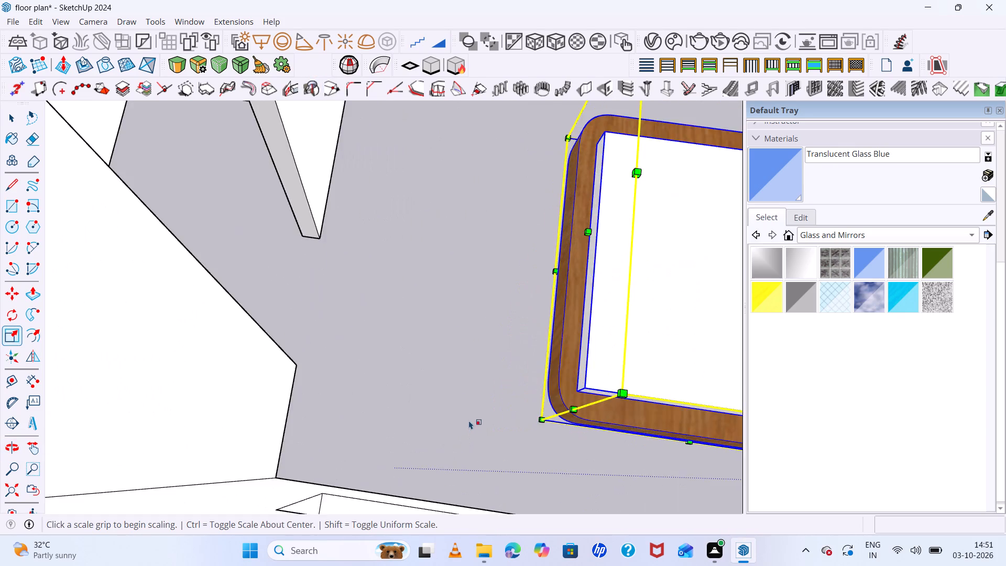
{"action": "scroll", "coordinate": [442, 403], "scroll_direction": "down", "scroll_amount": 18}
{"action": "middle_click_drag", "start_coordinate": [501, 435], "coordinate": [813, 441]}
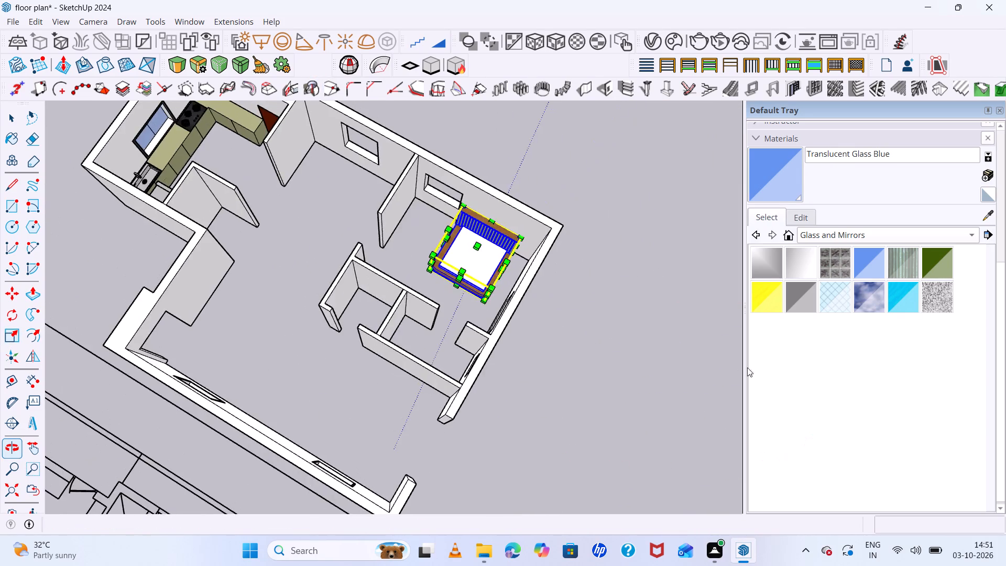
{"action": "scroll", "coordinate": [549, 269], "scroll_direction": "up", "scroll_amount": 12}
{"action": "middle_click_drag", "start_coordinate": [585, 361], "coordinate": [762, 170]}
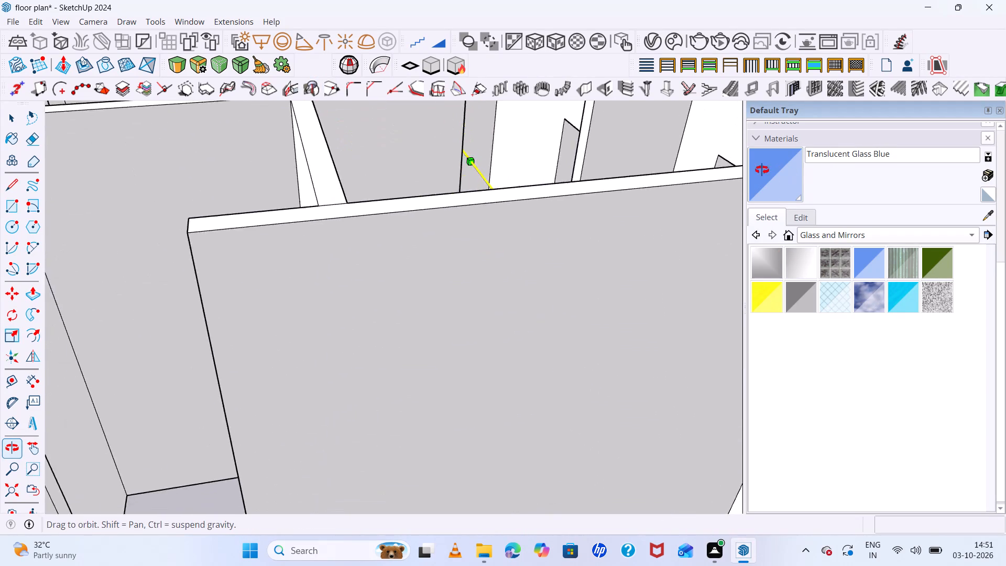
{"action": "middle_click_drag", "start_coordinate": [762, 170], "coordinate": [684, 328]}
{"action": "scroll", "coordinate": [323, 259], "scroll_direction": "down", "scroll_amount": 3}
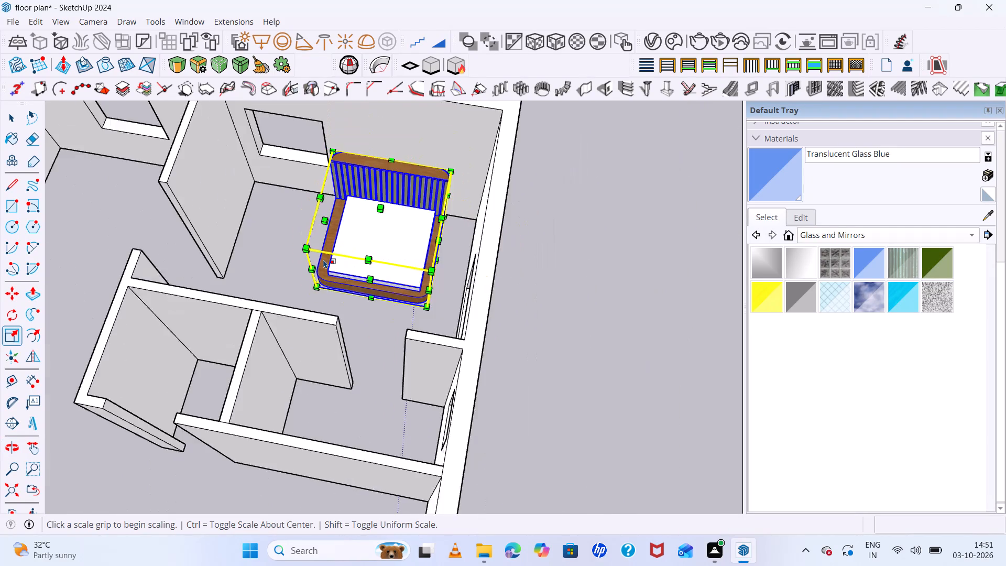
{"action": "scroll", "coordinate": [323, 259], "scroll_direction": "down", "scroll_amount": 10}
{"action": "middle_click_drag", "start_coordinate": [364, 326], "coordinate": [575, 242]}
{"action": "scroll", "coordinate": [312, 233], "scroll_direction": "up", "scroll_amount": 6}
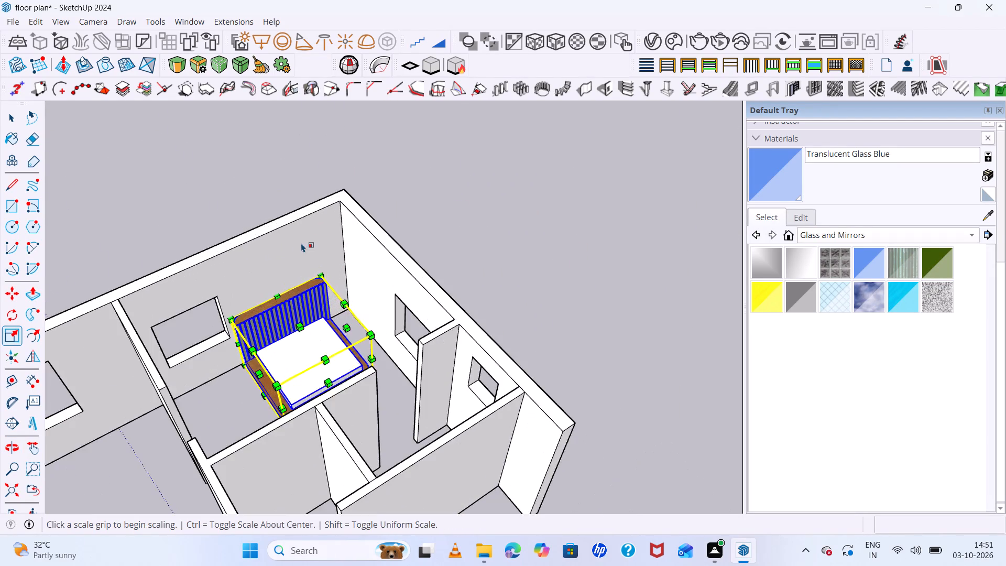
Examine the bed and surrounding walls from several angles, checking its position in the bedroom.
{"action": "scroll", "coordinate": [283, 262], "scroll_direction": "up", "scroll_amount": 6}
{"action": "key", "text": "space"}
{"action": "left_click", "coordinate": [587, 193]}
{"action": "scroll", "coordinate": [367, 236], "scroll_direction": "down", "scroll_amount": 7}
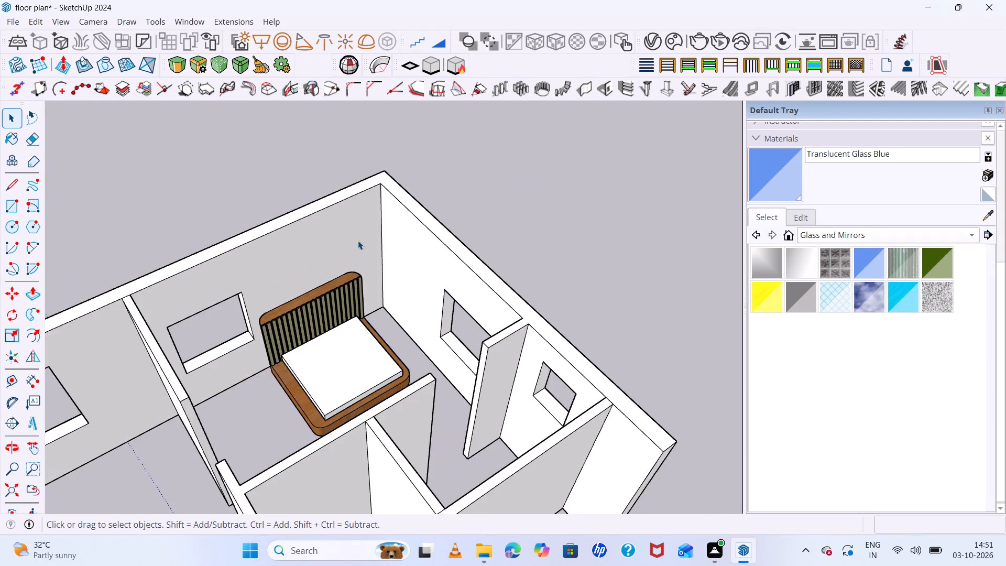
{"action": "scroll", "coordinate": [358, 241], "scroll_direction": "down", "scroll_amount": 4}
{"action": "middle_click_drag", "start_coordinate": [433, 337], "coordinate": [295, 245]}
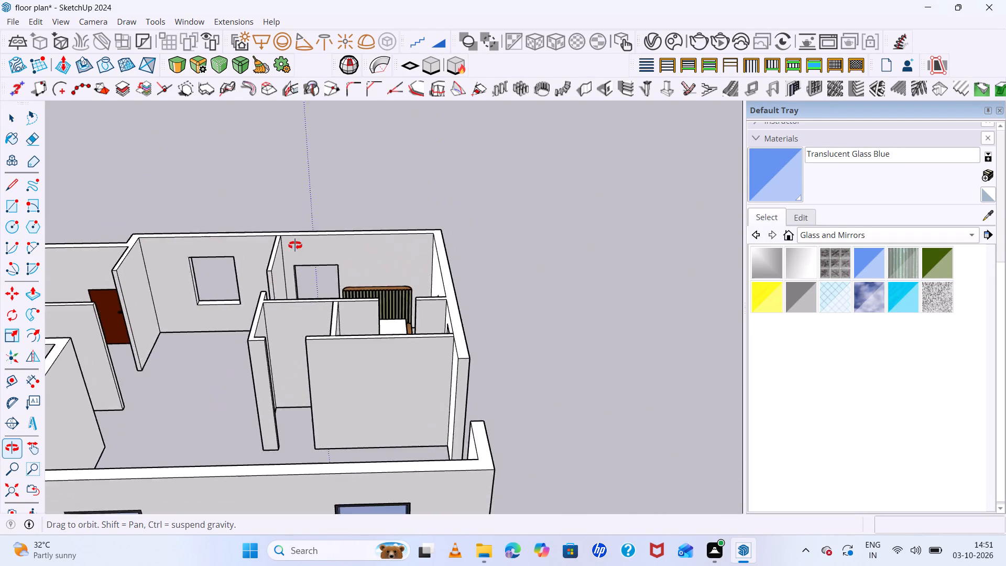
{"action": "middle_click_drag", "start_coordinate": [295, 245], "coordinate": [658, 195]}
{"action": "middle_click_drag", "start_coordinate": [658, 195], "coordinate": [629, 231]}
{"action": "middle_click_drag", "start_coordinate": [550, 347], "coordinate": [352, 398]}
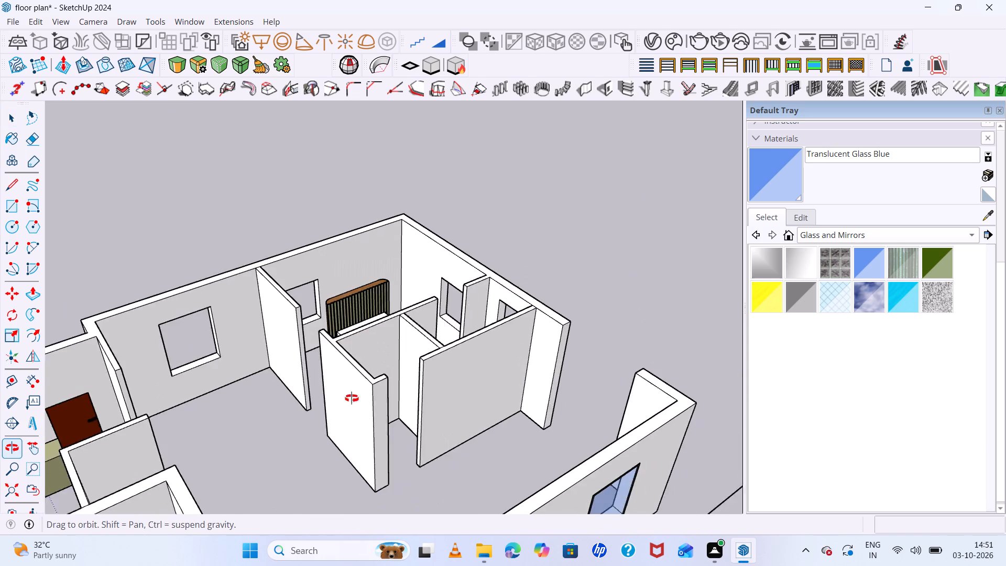
{"action": "middle_click_drag", "start_coordinate": [352, 398], "coordinate": [350, 394]}
{"action": "scroll", "coordinate": [385, 314], "scroll_direction": "up", "scroll_amount": 13}
{"action": "middle_click_drag", "start_coordinate": [422, 344], "coordinate": [401, 417]}
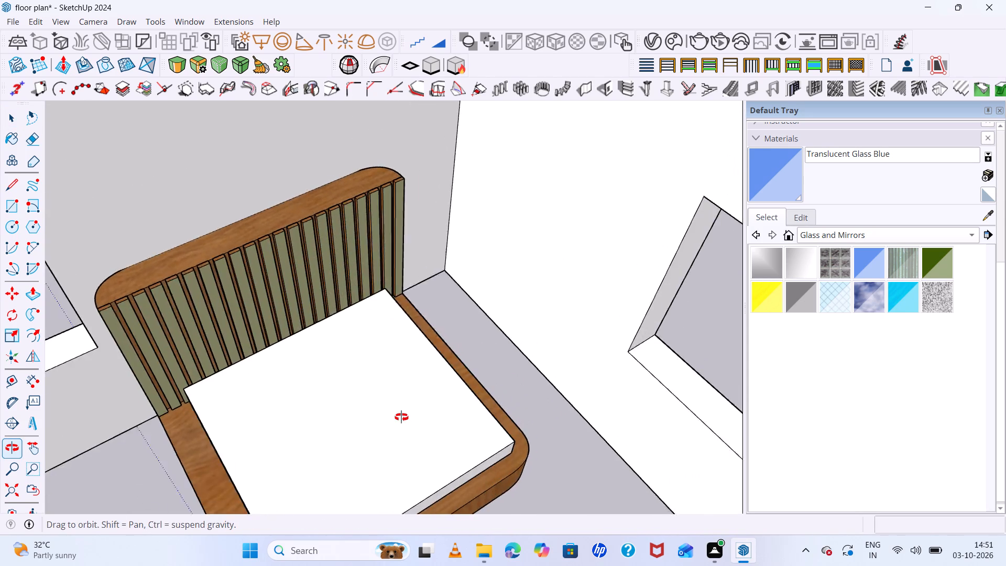
{"action": "middle_click_drag", "start_coordinate": [401, 417], "coordinate": [382, 418]}
{"action": "scroll", "coordinate": [371, 391], "scroll_direction": "down", "scroll_amount": 11}
{"action": "middle_click_drag", "start_coordinate": [428, 407], "coordinate": [330, 404]}
{"action": "double_click", "coordinate": [353, 393]}
{"action": "left_click", "coordinate": [561, 314]}
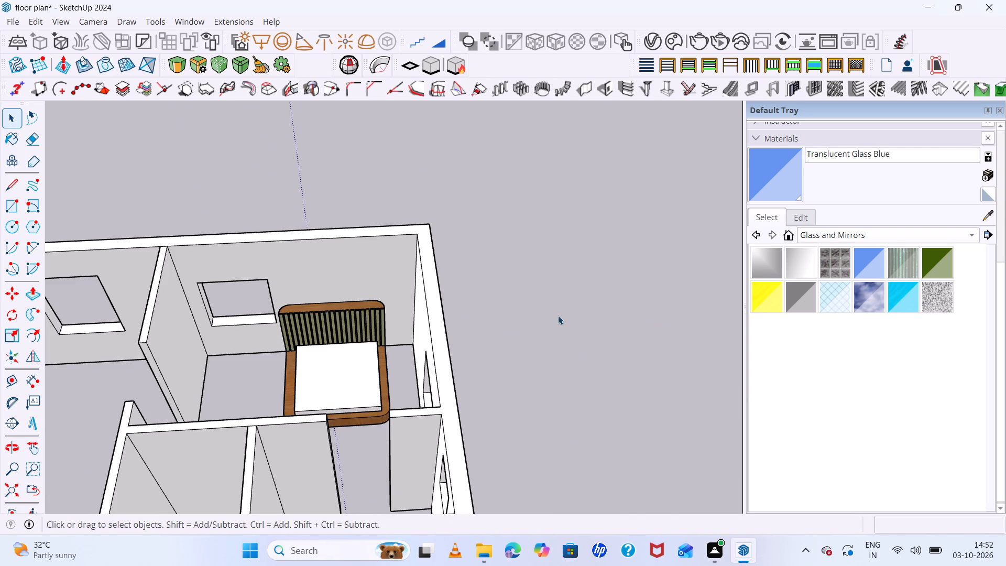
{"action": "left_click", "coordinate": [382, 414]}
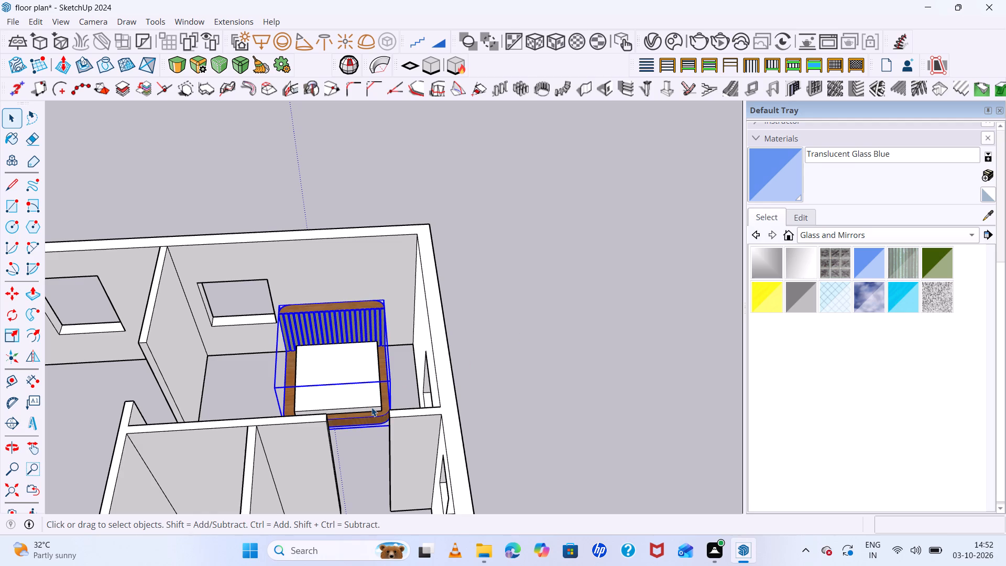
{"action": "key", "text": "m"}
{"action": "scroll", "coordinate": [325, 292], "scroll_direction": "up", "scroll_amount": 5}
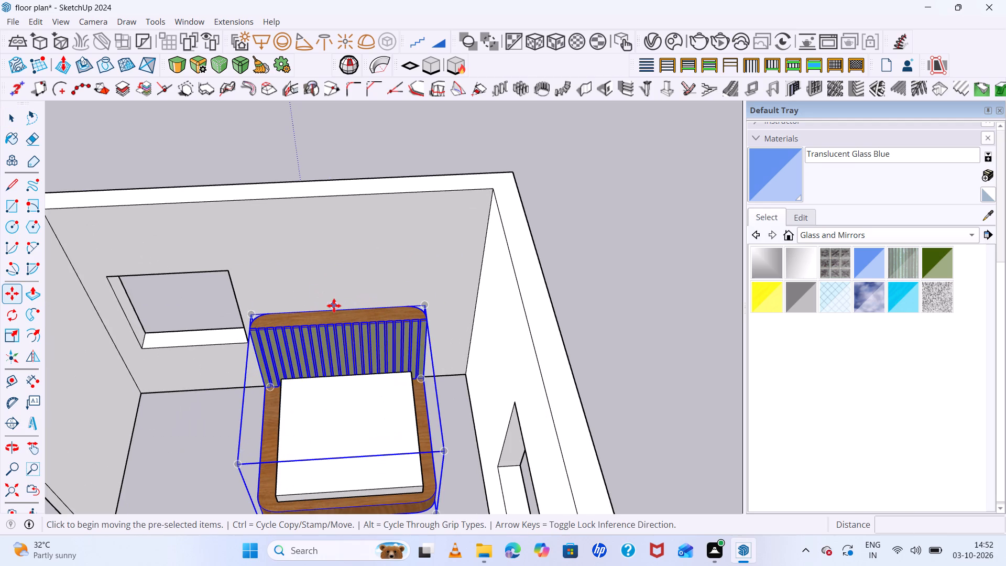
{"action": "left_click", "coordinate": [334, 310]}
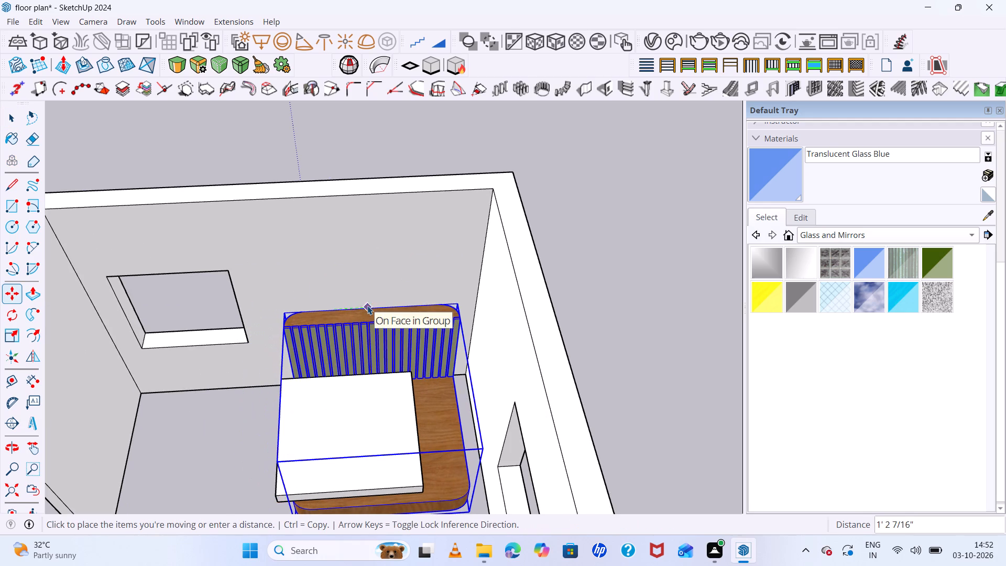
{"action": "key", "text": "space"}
Group the bed frame and the mattress into a single object.
{"action": "left_click", "coordinate": [381, 414]}
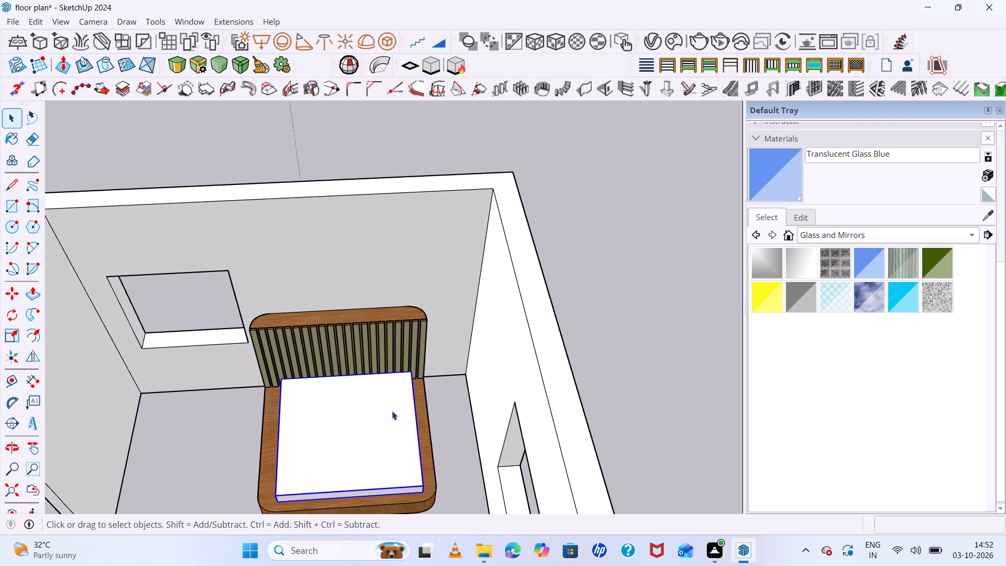
{"action": "left_click", "coordinate": [382, 328], "text": "shift"}
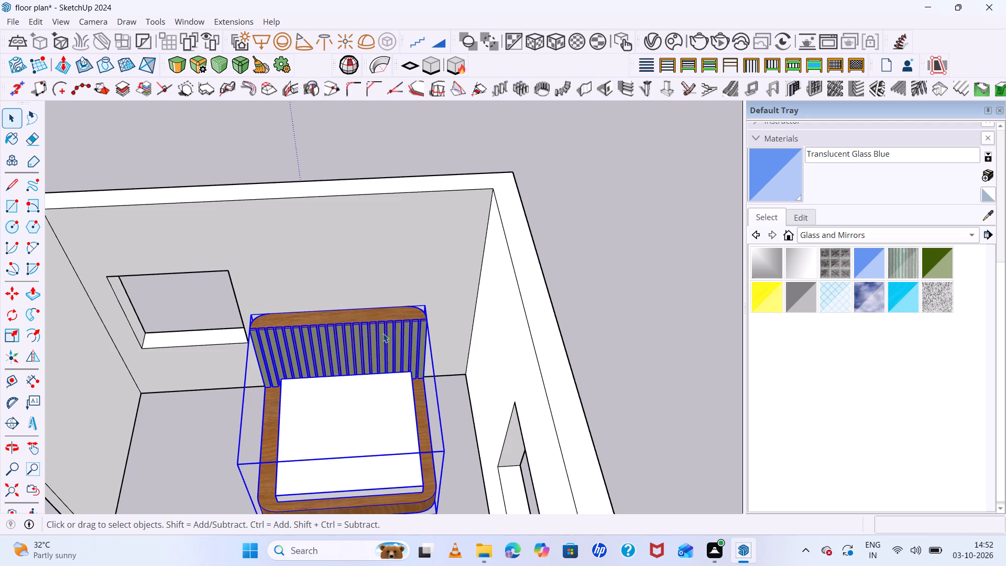
{"action": "right_click", "coordinate": [386, 343]}
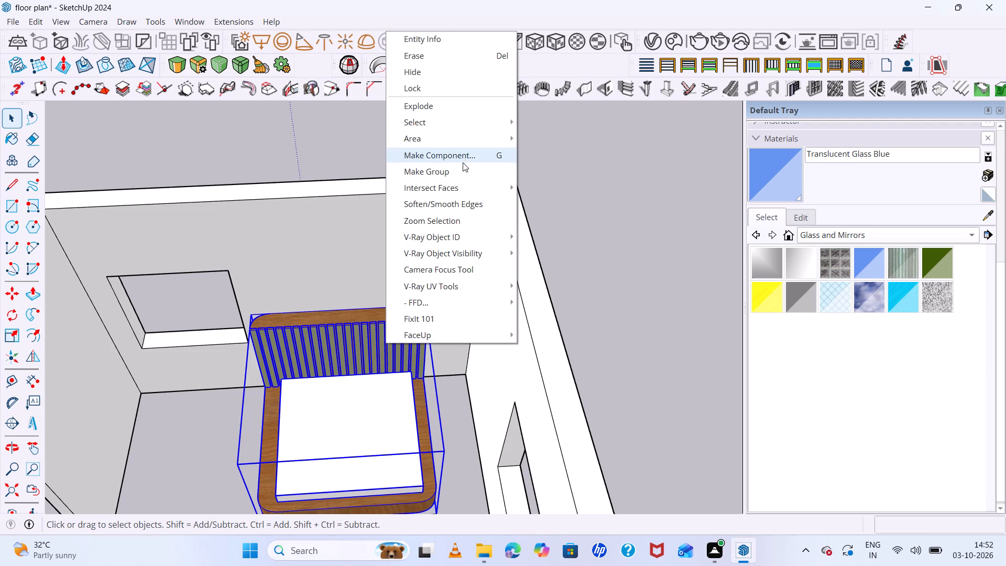
{"action": "left_click", "coordinate": [464, 180]}
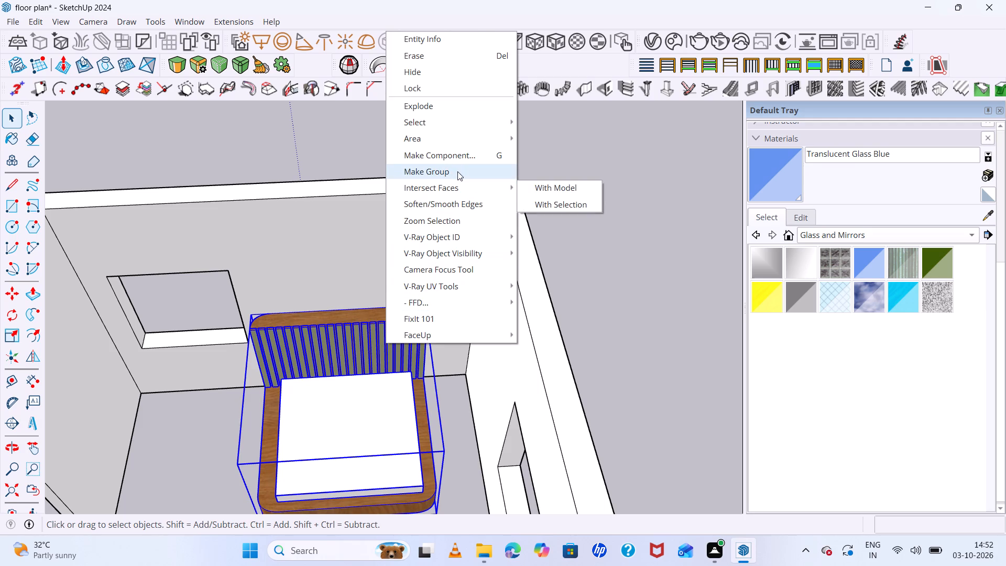
{"action": "left_click", "coordinate": [457, 171]}
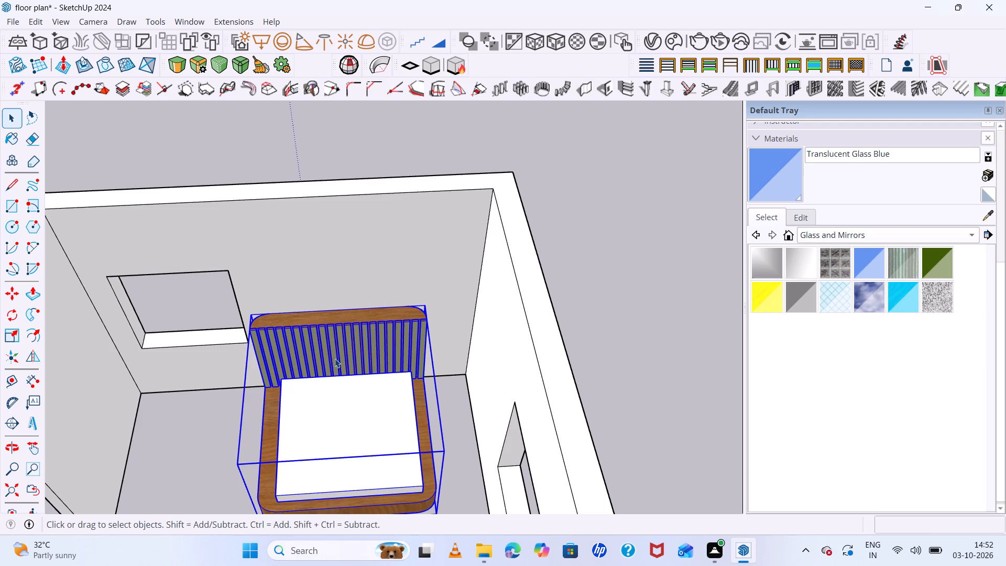
Move the grouped bed along the headboard wall toward the room's outer corner, clear of the window opening.
{"action": "key", "text": "m"}
{"action": "left_click", "coordinate": [336, 311]}
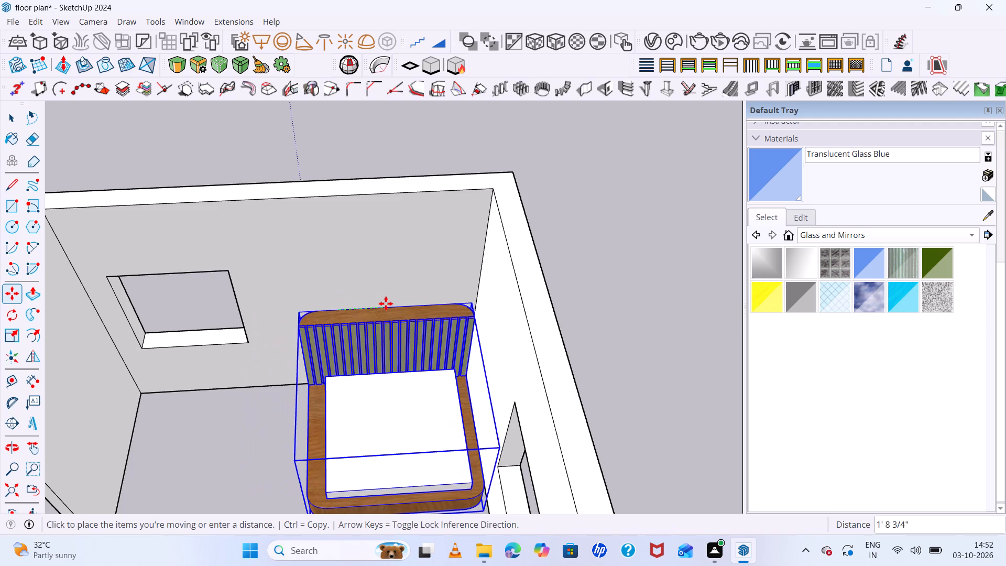
{"action": "double_click", "coordinate": [371, 303]}
{"action": "scroll", "coordinate": [302, 297], "scroll_direction": "down", "scroll_amount": 6}
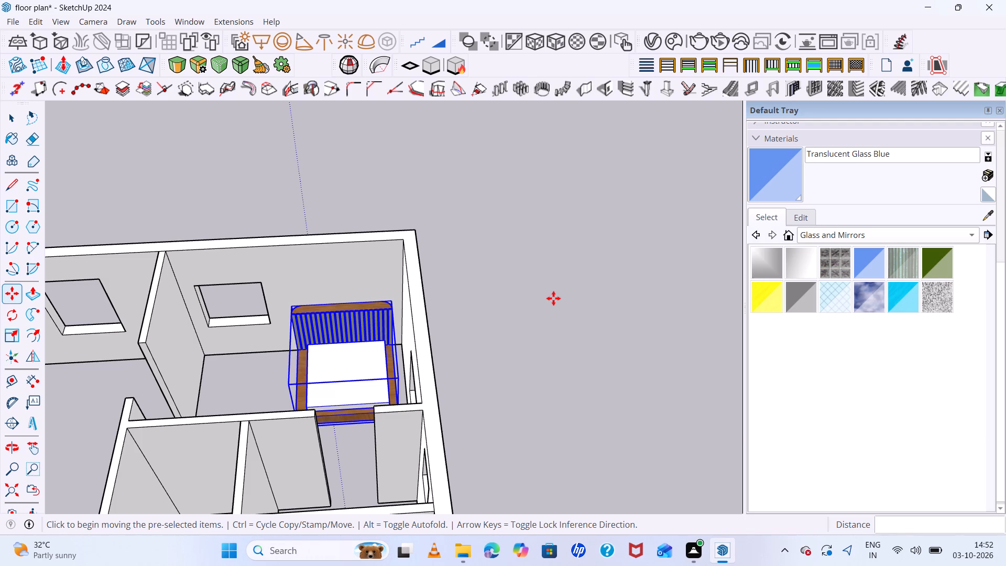
{"action": "scroll", "coordinate": [488, 372], "scroll_direction": "down", "scroll_amount": 7}
{"action": "middle_click_drag", "start_coordinate": [567, 411], "coordinate": [589, 449]}
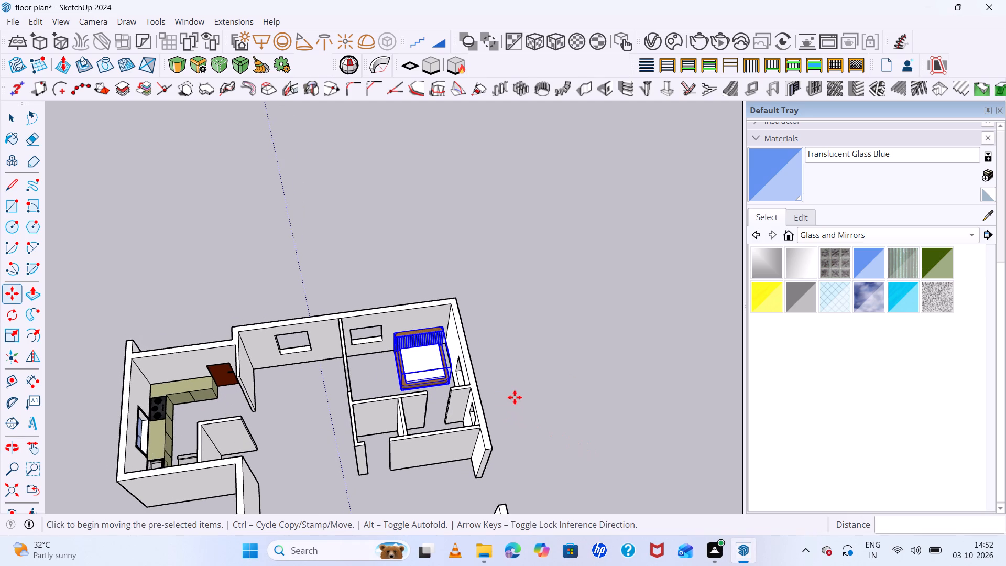
{"action": "key", "text": "space"}
{"action": "scroll", "coordinate": [419, 297], "scroll_direction": "up", "scroll_amount": 4}
{"action": "left_click", "coordinate": [514, 330]}
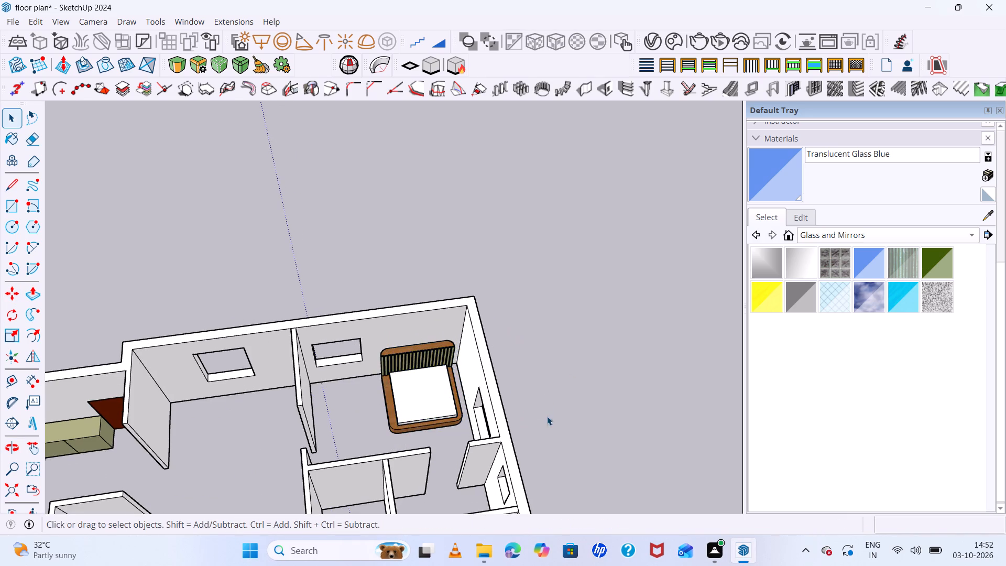
Examine the moved bed against the bedroom walls and windows, comparing its position with the floor plan.
{"action": "middle_click_drag", "start_coordinate": [547, 414], "coordinate": [674, 351]}
{"action": "scroll", "coordinate": [446, 352], "scroll_direction": "up", "scroll_amount": 2}
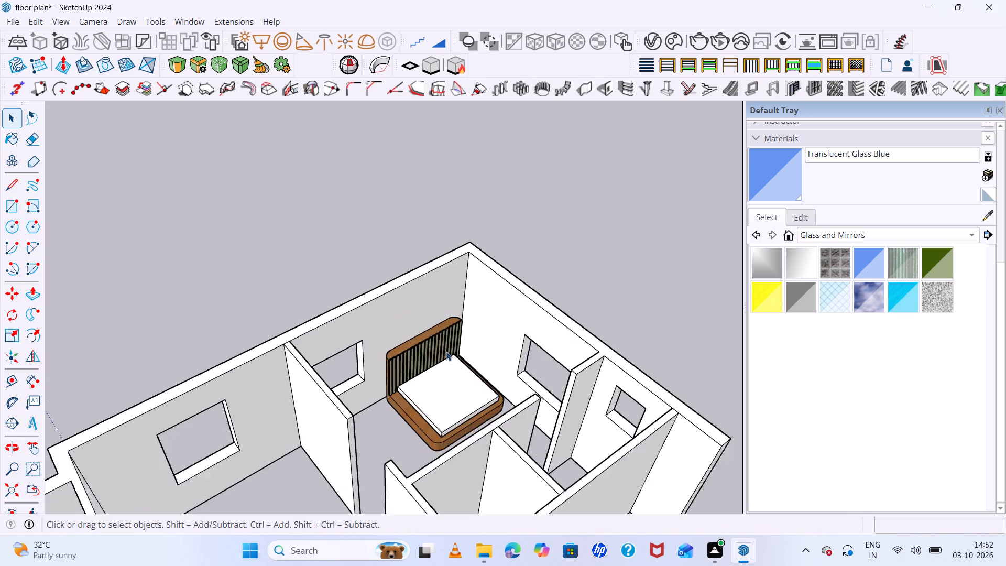
{"action": "scroll", "coordinate": [446, 352], "scroll_direction": "up", "scroll_amount": 8}
{"action": "middle_click_drag", "start_coordinate": [480, 410], "coordinate": [431, 355]}
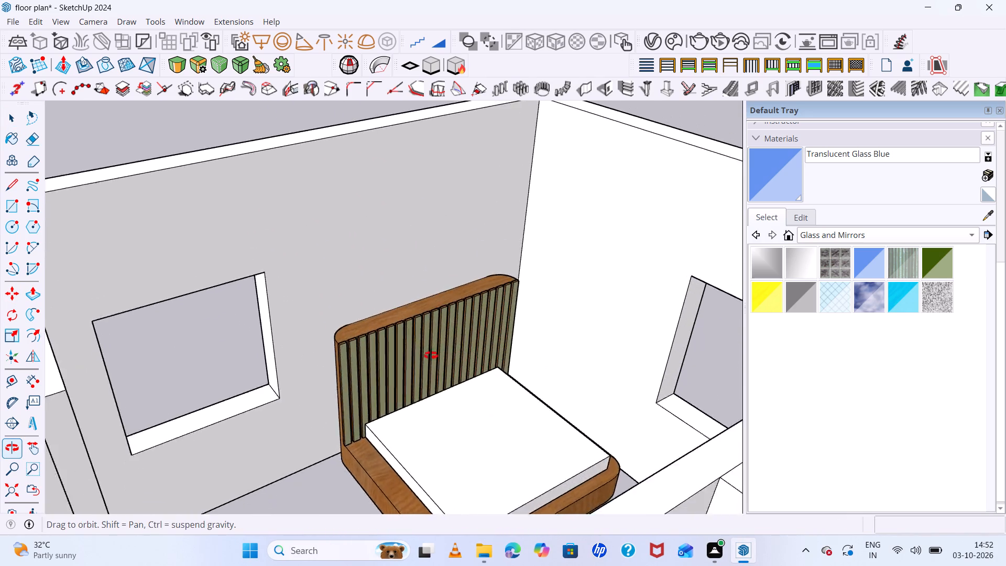
{"action": "middle_click_drag", "start_coordinate": [431, 355], "coordinate": [427, 354]}
{"action": "middle_click", "coordinate": [427, 354]}
{"action": "scroll", "coordinate": [413, 328], "scroll_direction": "down", "scroll_amount": 13}
{"action": "middle_click_drag", "start_coordinate": [502, 419], "coordinate": [780, 494]}
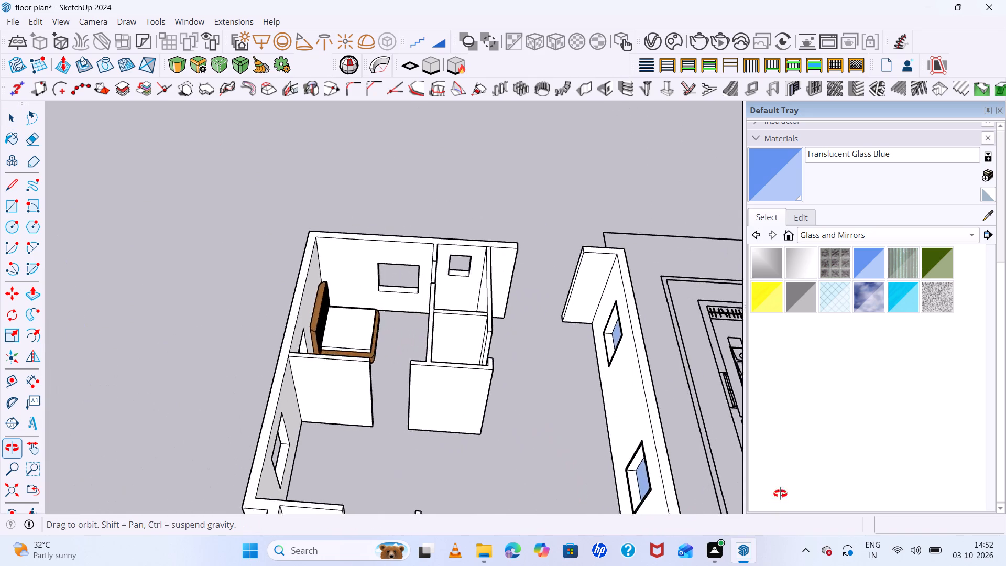
{"action": "middle_click_drag", "start_coordinate": [780, 494], "coordinate": [378, 396]}
{"action": "scroll", "coordinate": [380, 401], "scroll_direction": "down", "scroll_amount": 11}
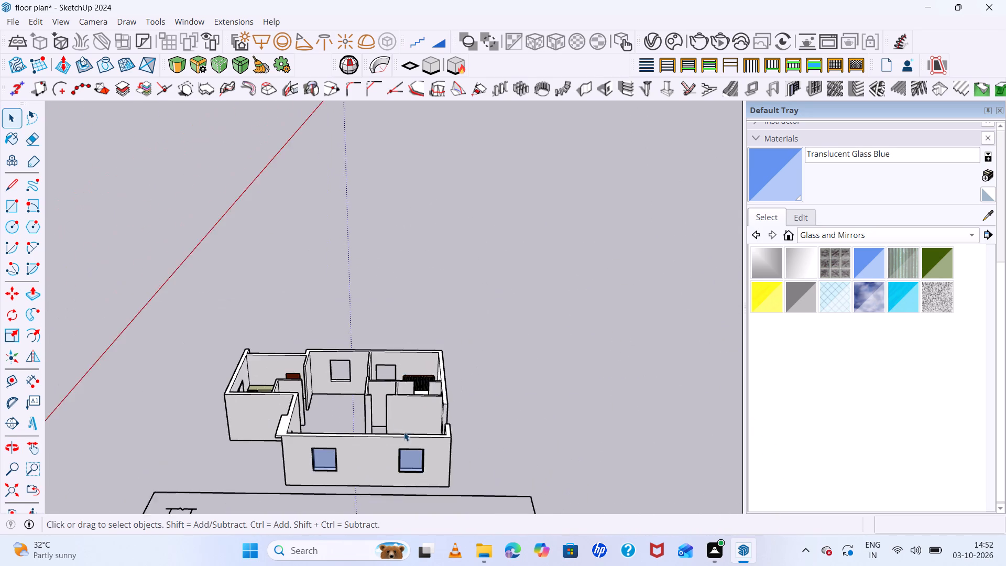
{"action": "scroll", "coordinate": [404, 432], "scroll_direction": "down", "scroll_amount": 10}
{"action": "middle_click_drag", "start_coordinate": [464, 467], "coordinate": [480, 487]}
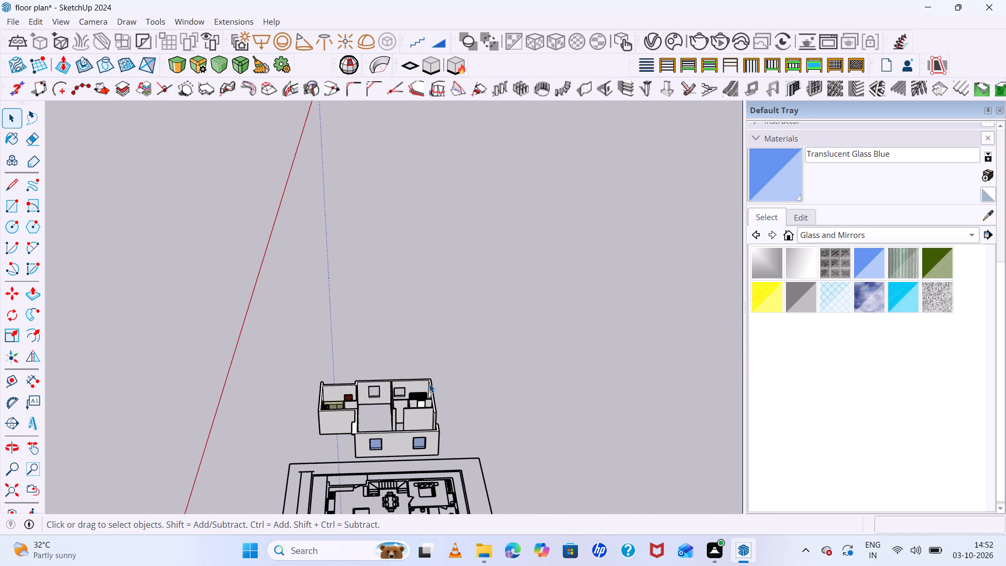
{"action": "scroll", "coordinate": [430, 384], "scroll_direction": "up", "scroll_amount": 12}
{"action": "scroll", "coordinate": [398, 362], "scroll_direction": "down", "scroll_amount": 13}
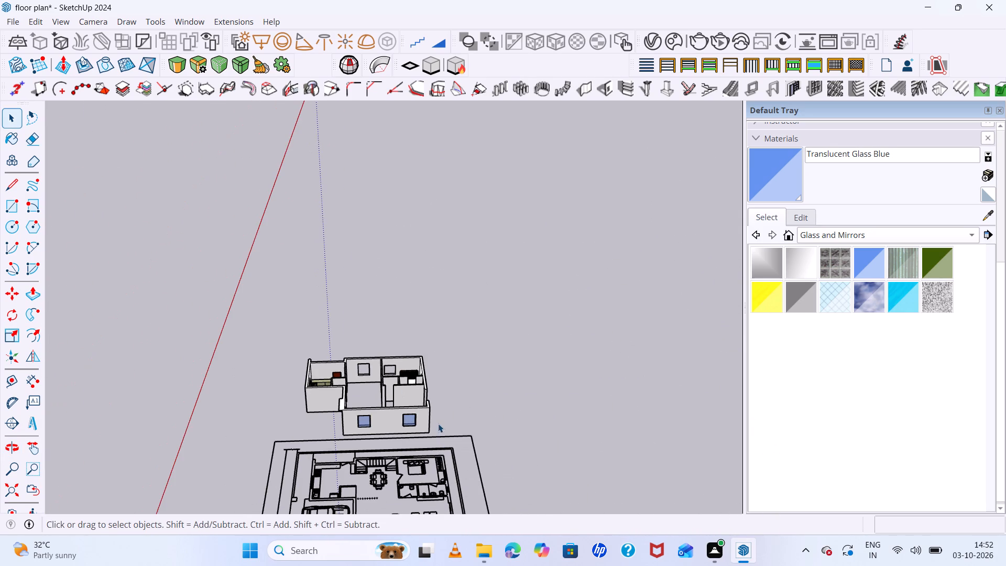
{"action": "middle_click_drag", "start_coordinate": [439, 424], "coordinate": [448, 447]}
{"action": "scroll", "coordinate": [390, 342], "scroll_direction": "up", "scroll_amount": 12}
Move the bed group about 2' 10" along the headboard wall, away from the outer corner toward the window opening.
{"action": "left_click", "coordinate": [434, 394]}
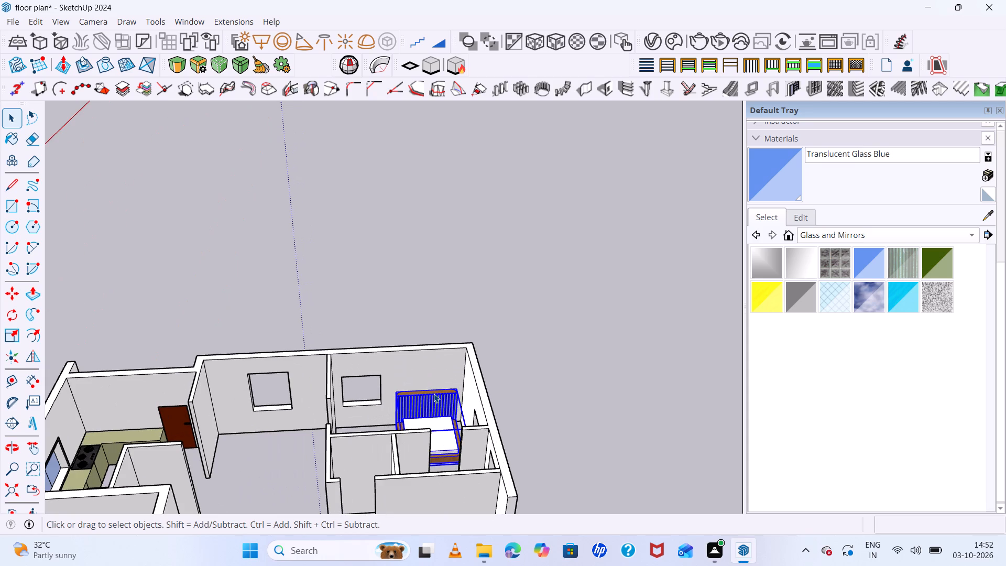
{"action": "scroll", "coordinate": [434, 394], "scroll_direction": "up", "scroll_amount": 3}
{"action": "key", "text": "m"}
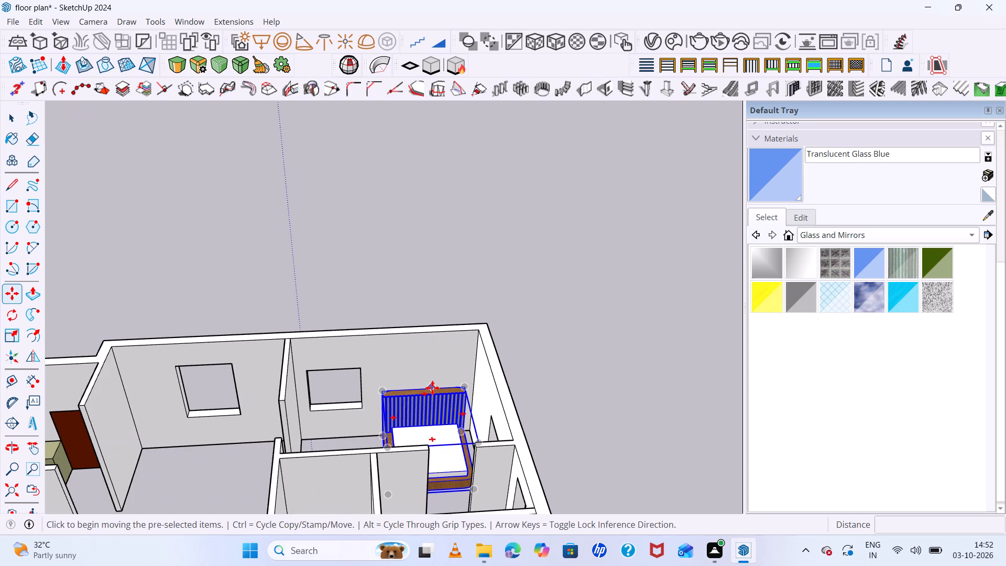
{"action": "left_click", "coordinate": [432, 388]}
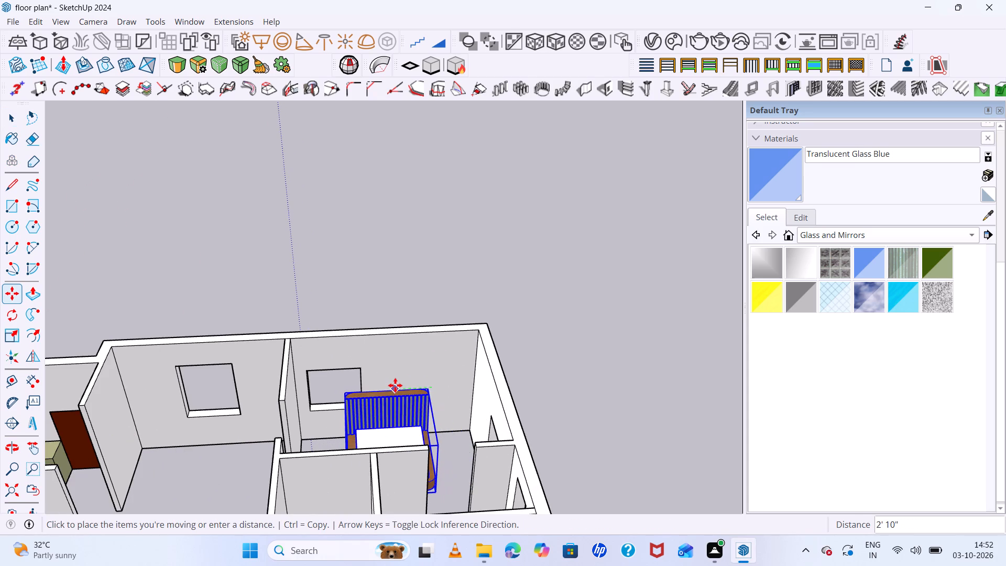
{"action": "left_click", "coordinate": [395, 385]}
{"action": "middle_click_drag", "start_coordinate": [439, 353], "coordinate": [506, 293]}
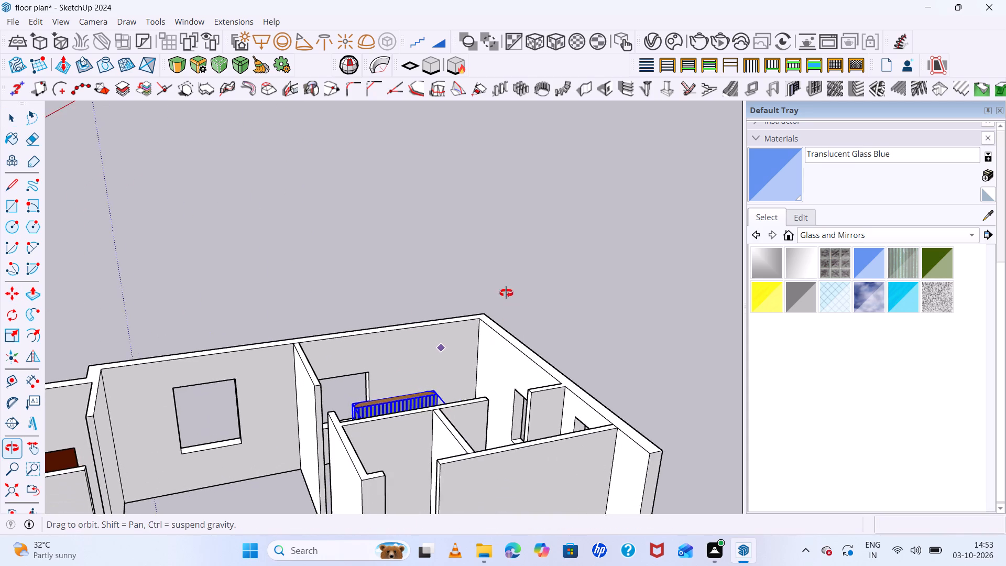
{"action": "middle_click_drag", "start_coordinate": [506, 293], "coordinate": [457, 384]}
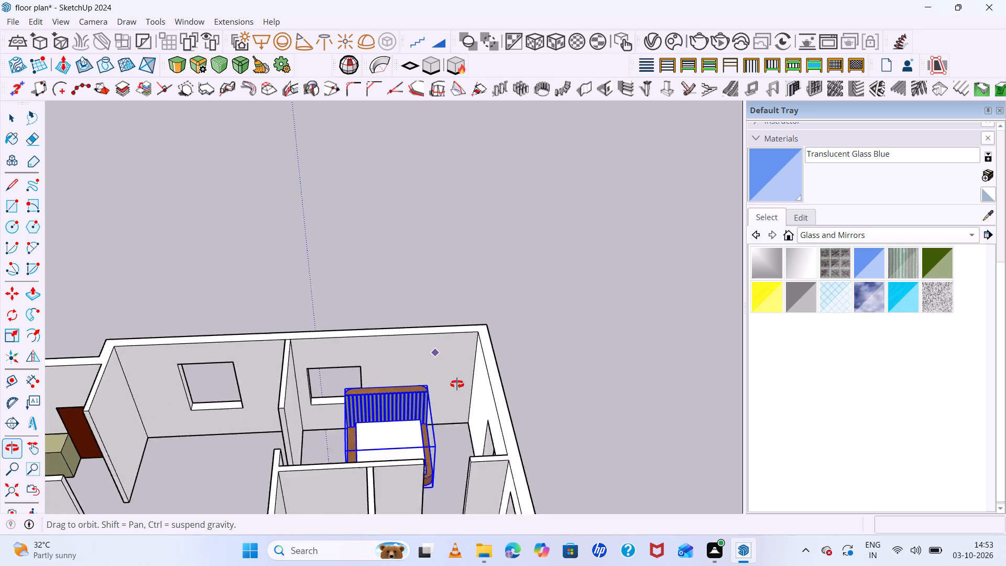
{"action": "middle_click_drag", "start_coordinate": [457, 384], "coordinate": [443, 483]}
{"action": "scroll", "coordinate": [429, 351], "scroll_direction": "down", "scroll_amount": 7}
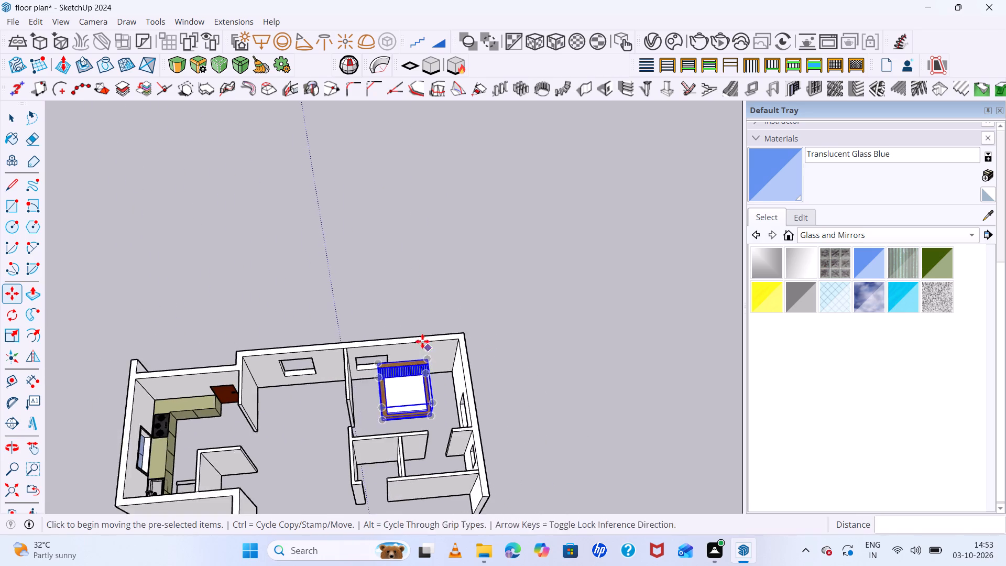
{"action": "scroll", "coordinate": [422, 341], "scroll_direction": "down", "scroll_amount": 13}
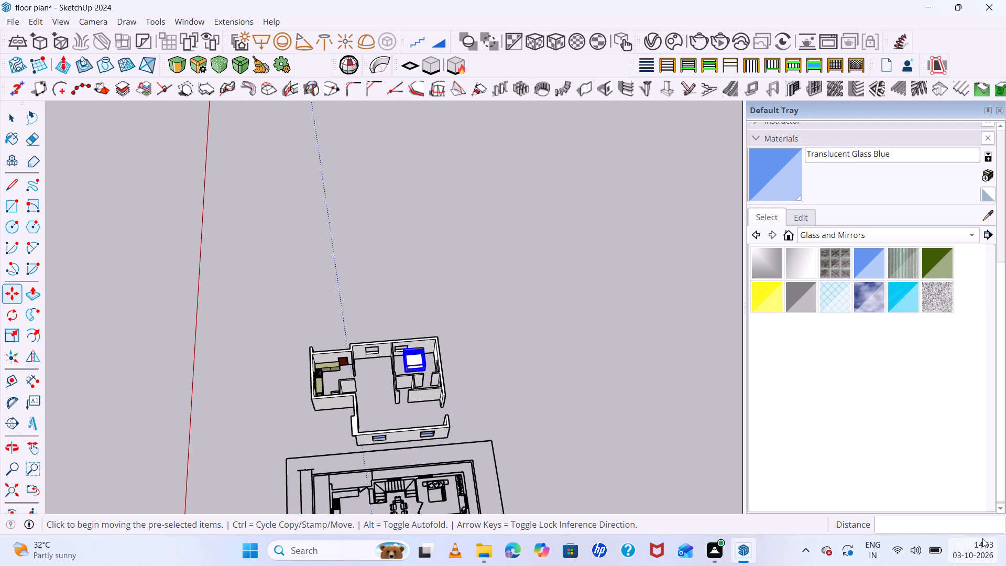
{"action": "key", "text": "space"}
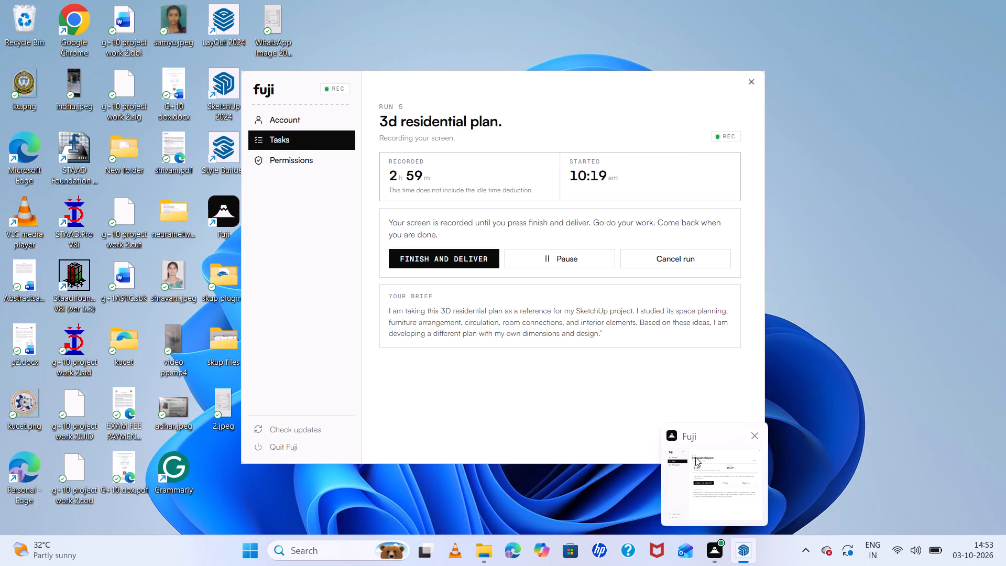
Examine the whole house beside the floor plan, comparing the bed's placement and the rooms still unfurnished.
{"action": "scroll", "coordinate": [569, 324], "scroll_direction": "down", "scroll_amount": 2}
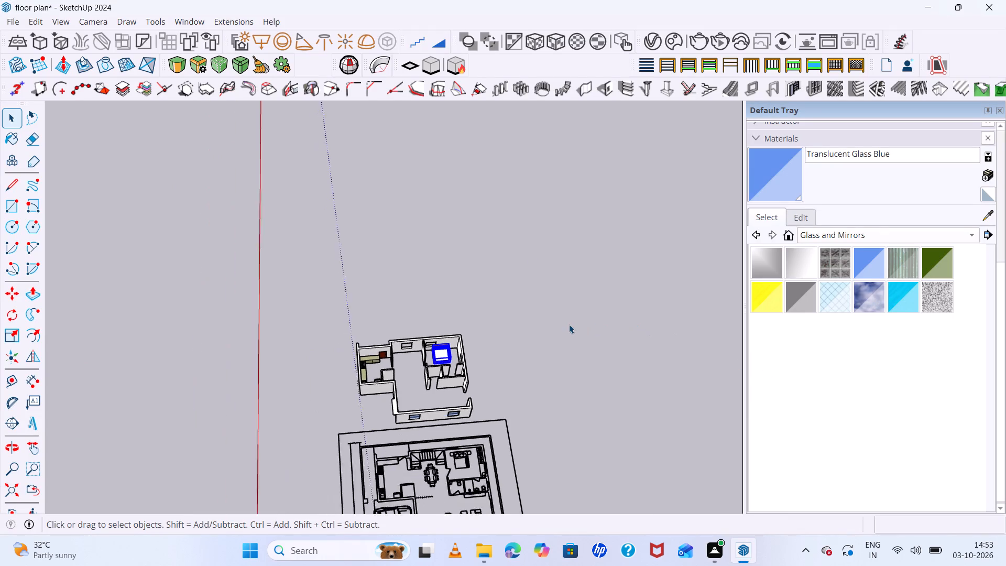
{"action": "scroll", "coordinate": [569, 324], "scroll_direction": "down", "scroll_amount": 1}
{"action": "middle_click_drag", "start_coordinate": [572, 325], "coordinate": [488, 340]}
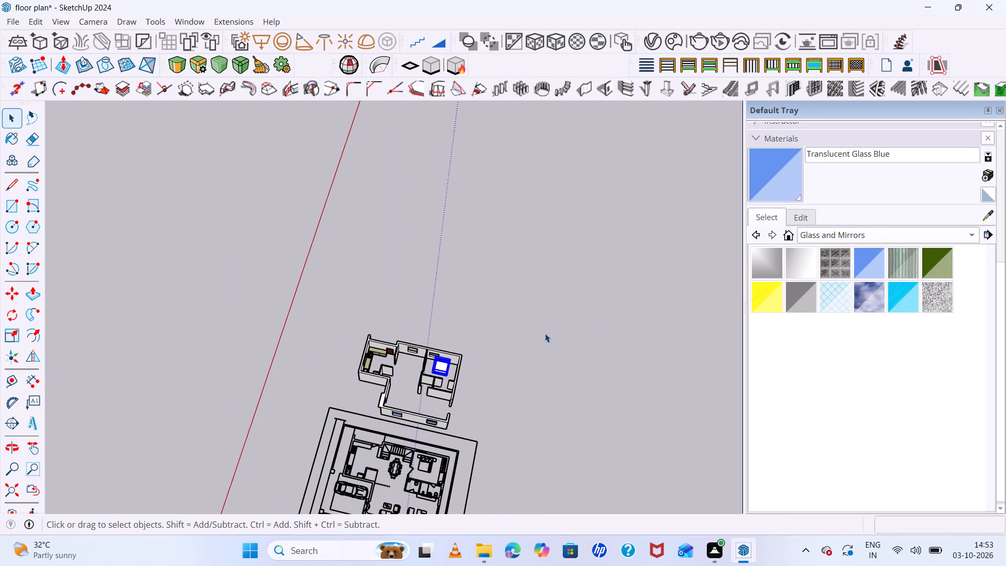
{"action": "key", "text": "space"}
{"action": "double_click", "coordinate": [602, 321]}
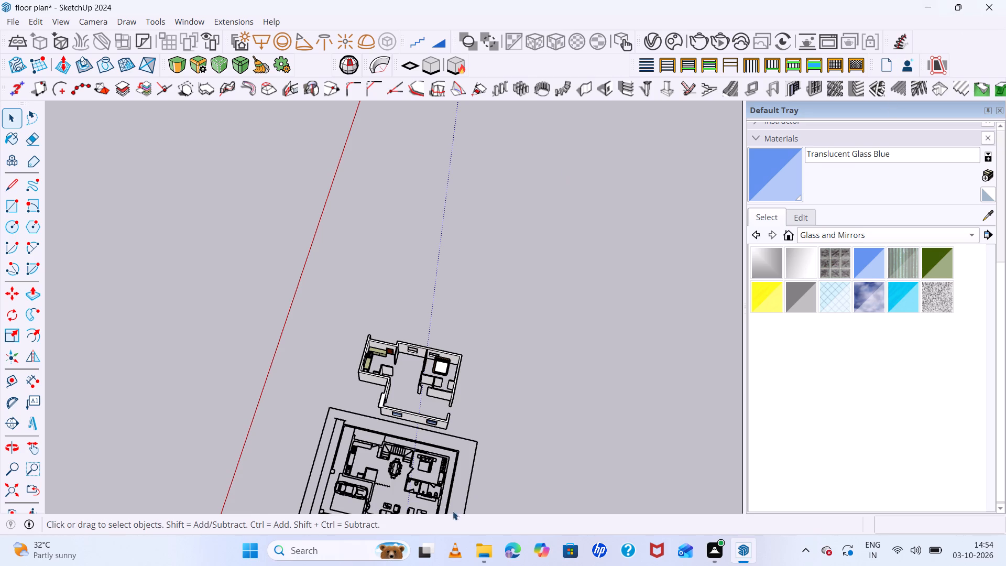
{"action": "scroll", "coordinate": [448, 326], "scroll_direction": "up", "scroll_amount": 16}
{"action": "scroll", "coordinate": [491, 236], "scroll_direction": "up", "scroll_amount": 1}
{"action": "scroll", "coordinate": [491, 233], "scroll_direction": "down", "scroll_amount": 13}
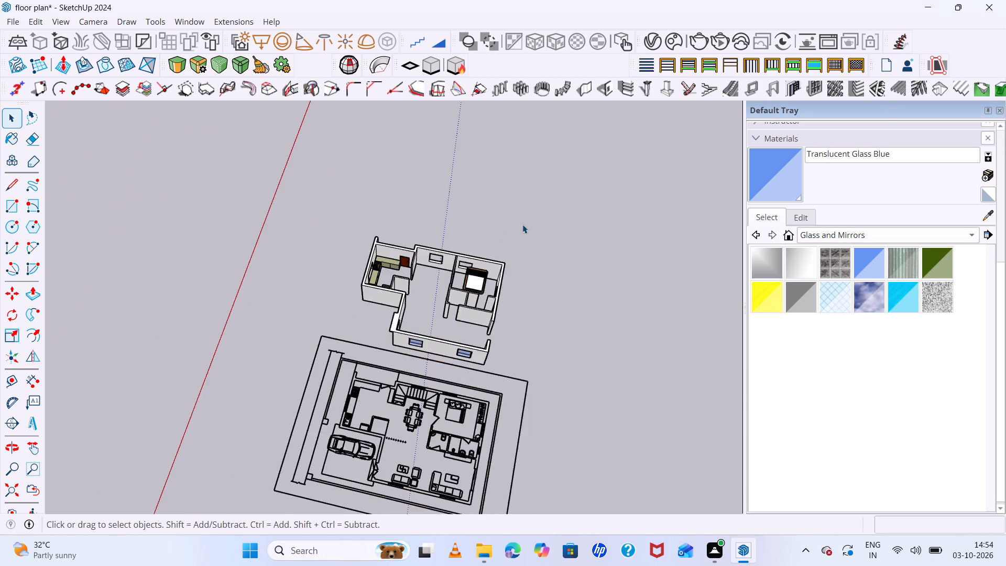
Draw a rectangle over the wardrobe outline in the floor plan's bedroom corner, about 6' by 1' 9".
{"action": "scroll", "coordinate": [522, 224], "scroll_direction": "down", "scroll_amount": 9}
{"action": "scroll", "coordinate": [523, 323], "scroll_direction": "up", "scroll_amount": 14}
{"action": "middle_click_drag", "start_coordinate": [526, 493], "coordinate": [545, 505]}
{"action": "scroll", "coordinate": [525, 314], "scroll_direction": "up", "scroll_amount": 3}
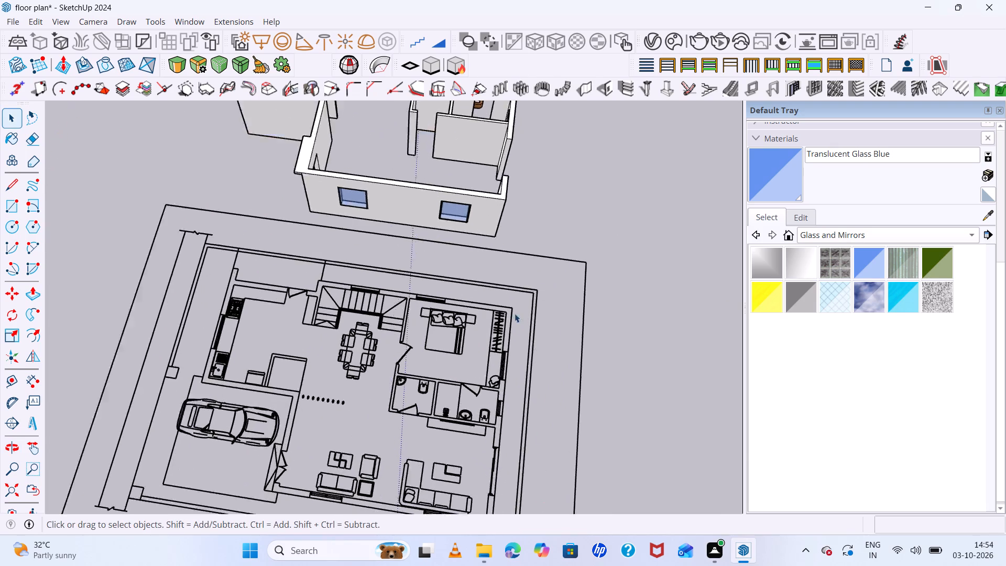
{"action": "scroll", "coordinate": [515, 313], "scroll_direction": "up", "scroll_amount": 5}
{"action": "scroll", "coordinate": [461, 336], "scroll_direction": "up", "scroll_amount": 6}
{"action": "scroll", "coordinate": [445, 318], "scroll_direction": "down", "scroll_amount": 14}
{"action": "middle_click_drag", "start_coordinate": [474, 389], "coordinate": [529, 448]}
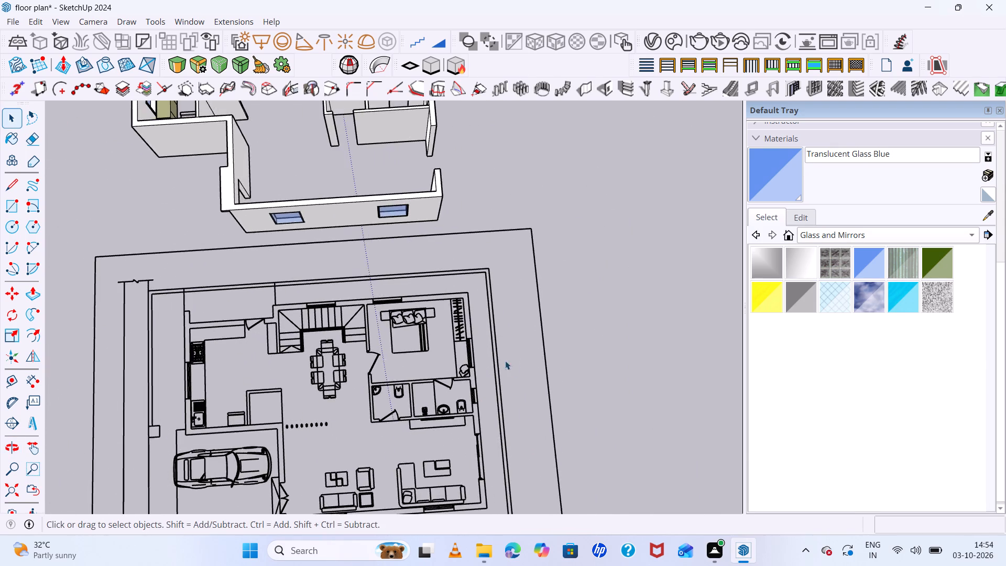
{"action": "scroll", "coordinate": [496, 353], "scroll_direction": "up", "scroll_amount": 8}
{"action": "scroll", "coordinate": [449, 337], "scroll_direction": "up", "scroll_amount": 6}
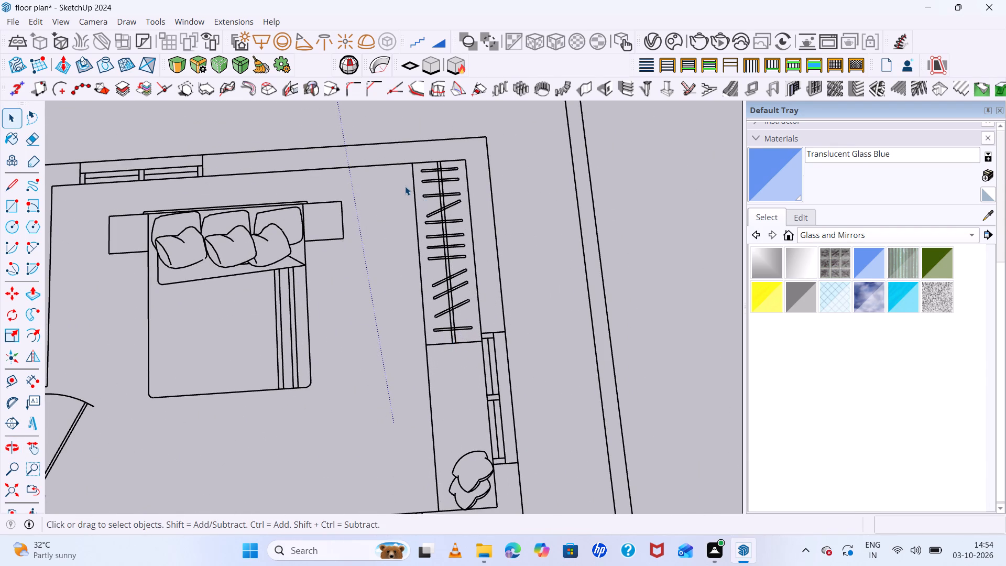
{"action": "key", "text": "r"}
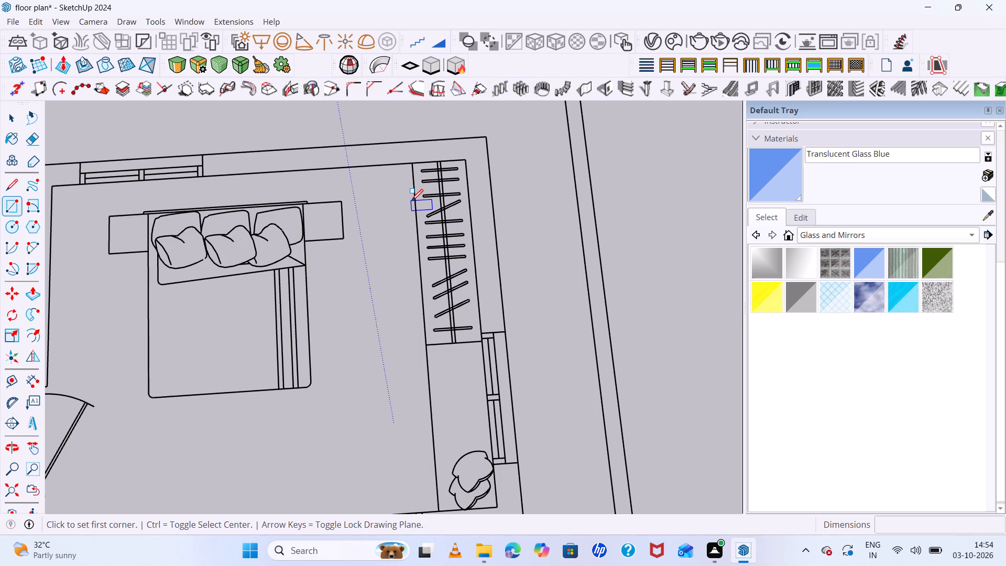
{"action": "left_click", "coordinate": [414, 166]}
{"action": "double_click", "coordinate": [482, 341]}
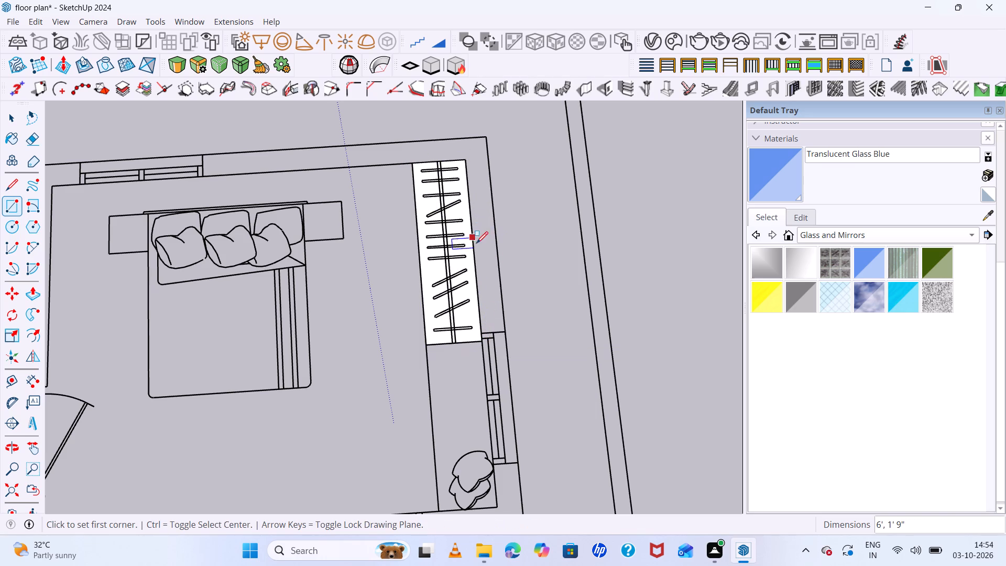
{"action": "key", "text": "space"}
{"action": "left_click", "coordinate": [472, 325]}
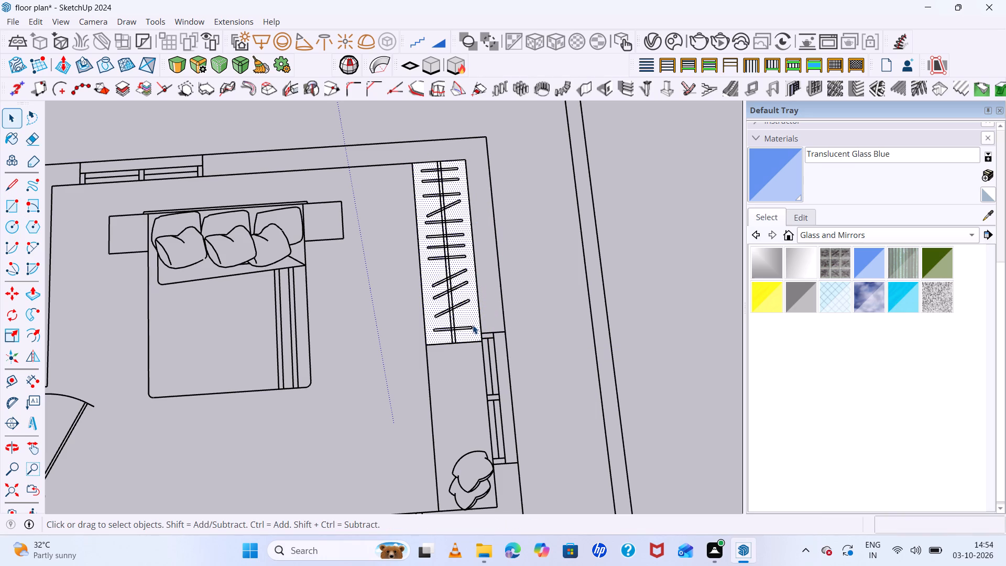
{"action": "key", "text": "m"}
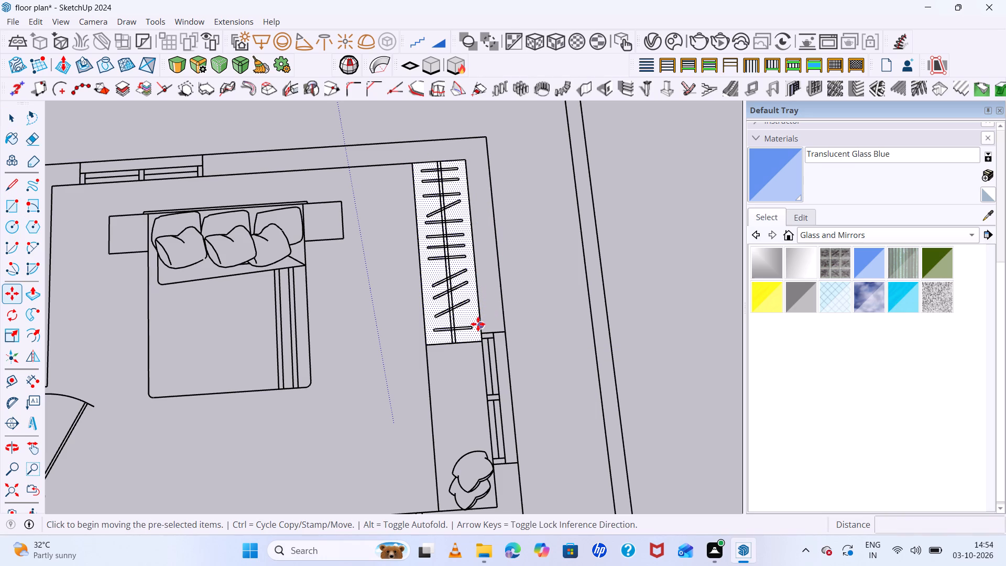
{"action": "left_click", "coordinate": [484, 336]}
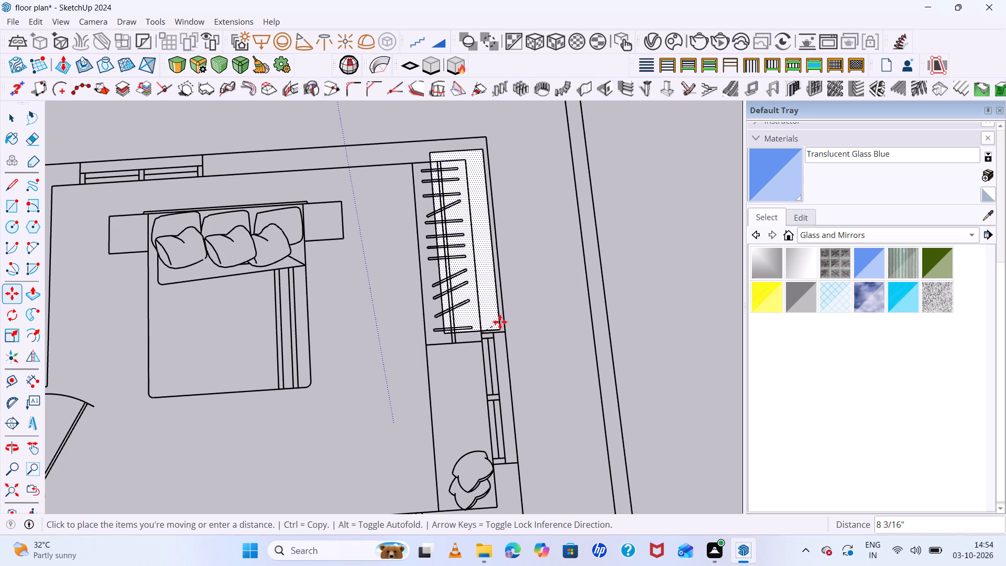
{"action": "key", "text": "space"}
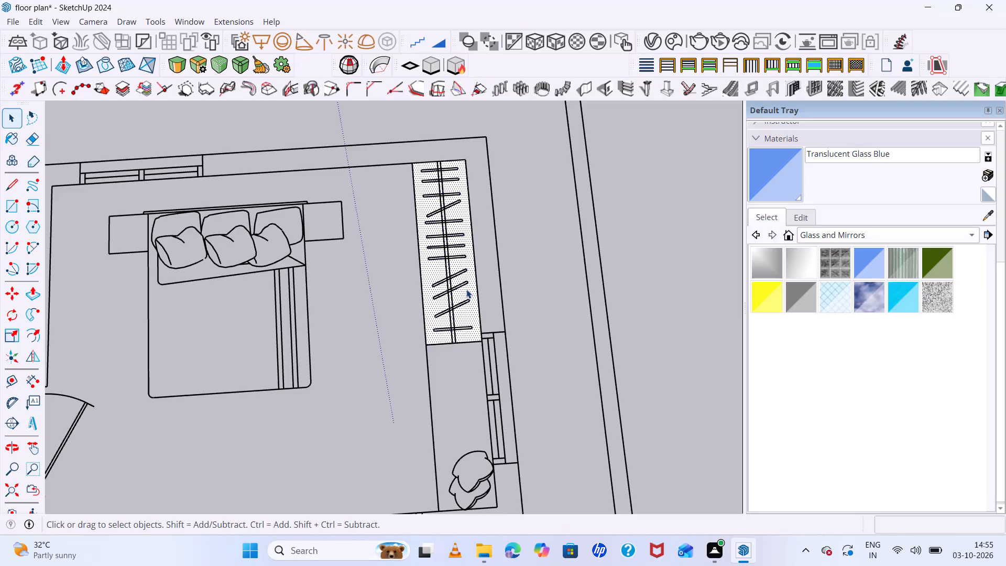
Extrude the wardrobe rectangle upward 6' with Push/Pull.
{"action": "key", "text": "p"}
{"action": "left_click", "coordinate": [467, 289]}
{"action": "scroll", "coordinate": [471, 202], "scroll_direction": "down", "scroll_amount": 5}
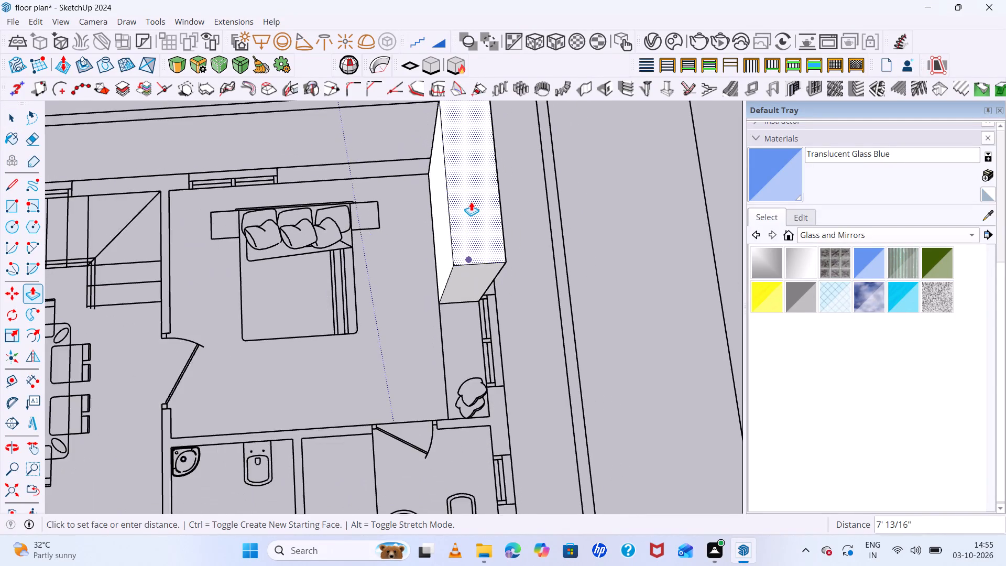
{"action": "scroll", "coordinate": [471, 202], "scroll_direction": "down", "scroll_amount": 20}
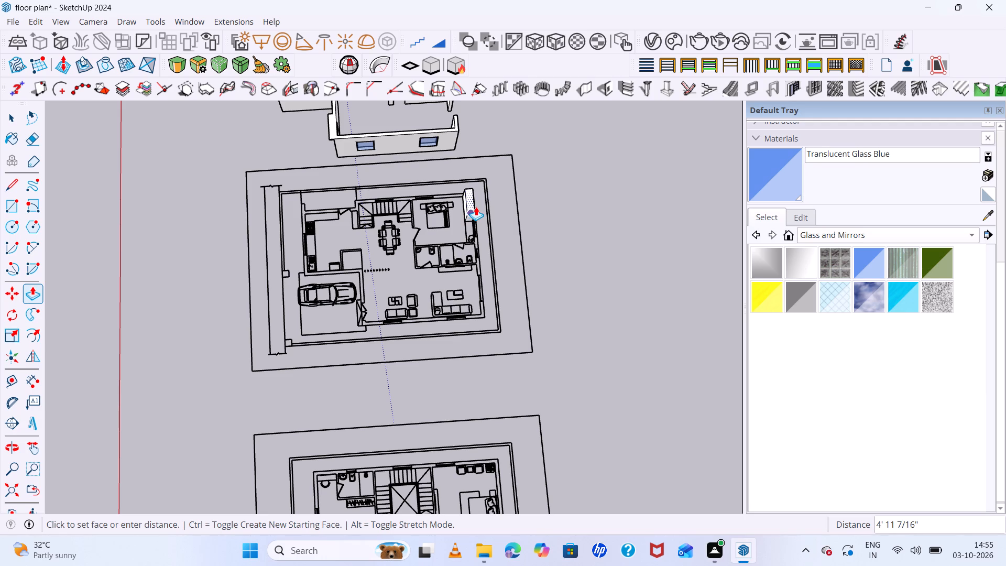
{"action": "type", "text": "6'"}
{"action": "key", "text": "Return"}
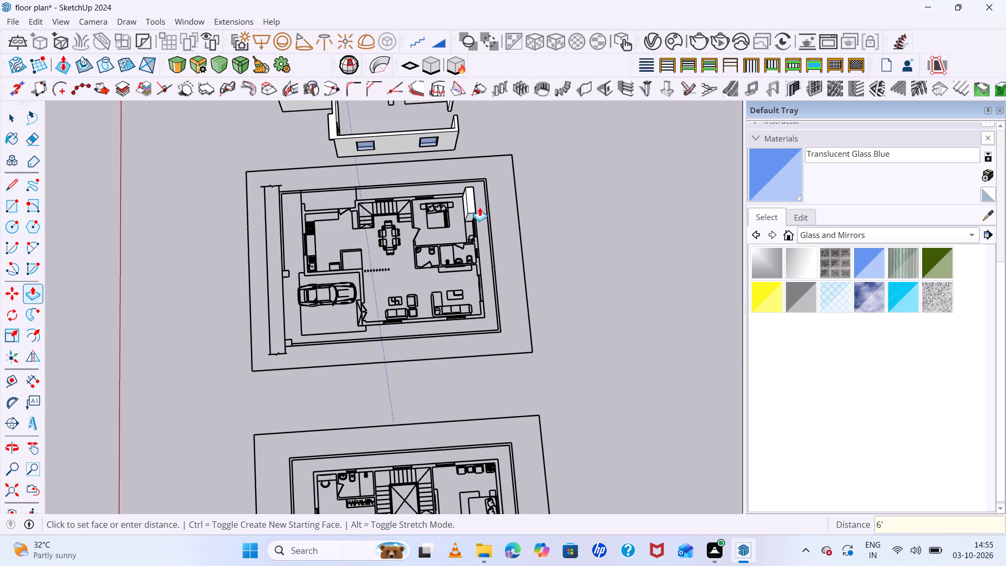
Make the whole wardrobe block a group.
{"action": "middle_click_drag", "start_coordinate": [429, 238], "coordinate": [584, 72]}
{"action": "scroll", "coordinate": [464, 198], "scroll_direction": "up", "scroll_amount": 9}
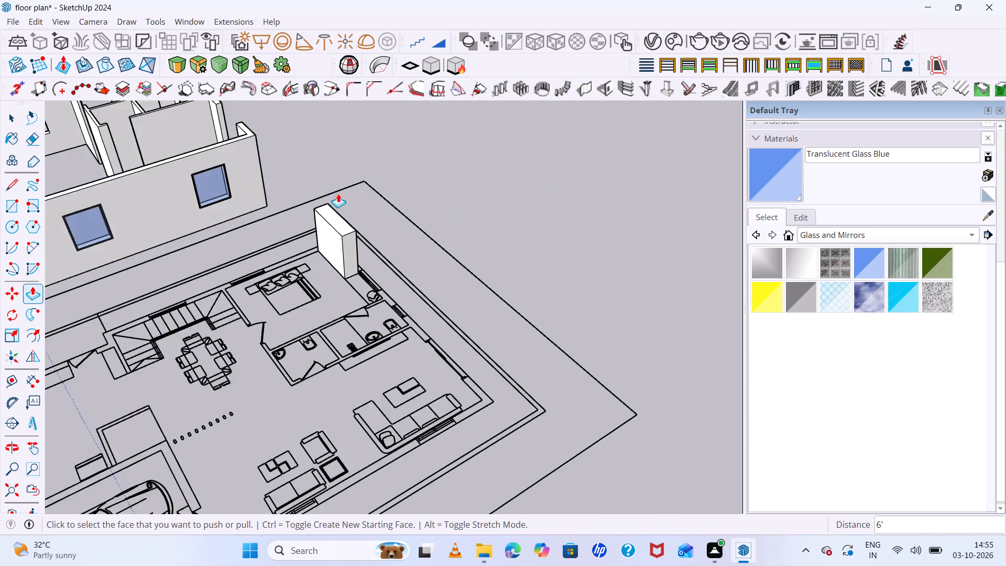
{"action": "scroll", "coordinate": [338, 193], "scroll_direction": "up", "scroll_amount": 6}
{"action": "scroll", "coordinate": [370, 360], "scroll_direction": "up", "scroll_amount": 1}
{"action": "middle_click_drag", "start_coordinate": [375, 362], "coordinate": [633, 312]}
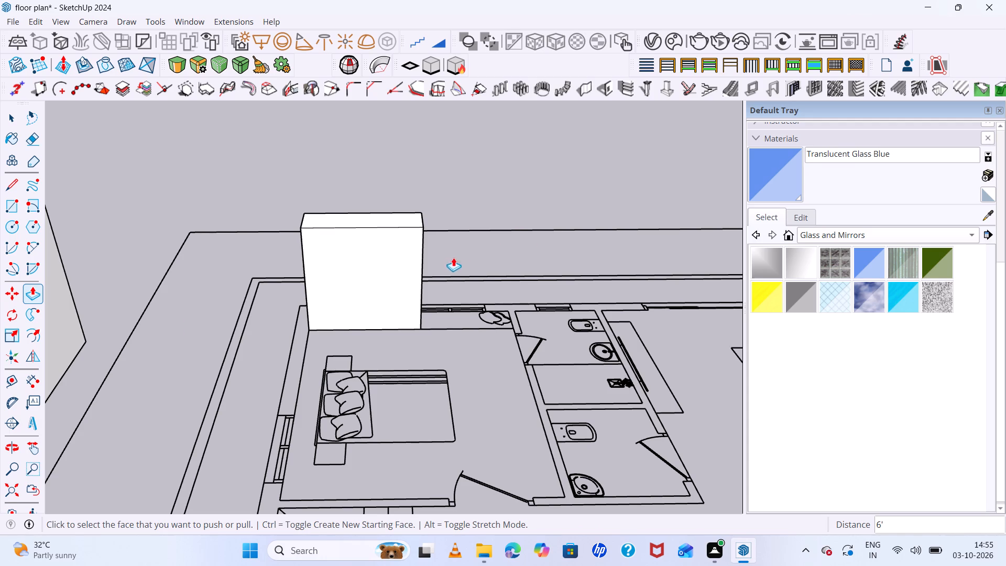
{"action": "key", "text": "space"}
{"action": "triple_click", "coordinate": [385, 237]}
{"action": "triple_click", "coordinate": [385, 238]}
{"action": "right_click", "coordinate": [385, 238]}
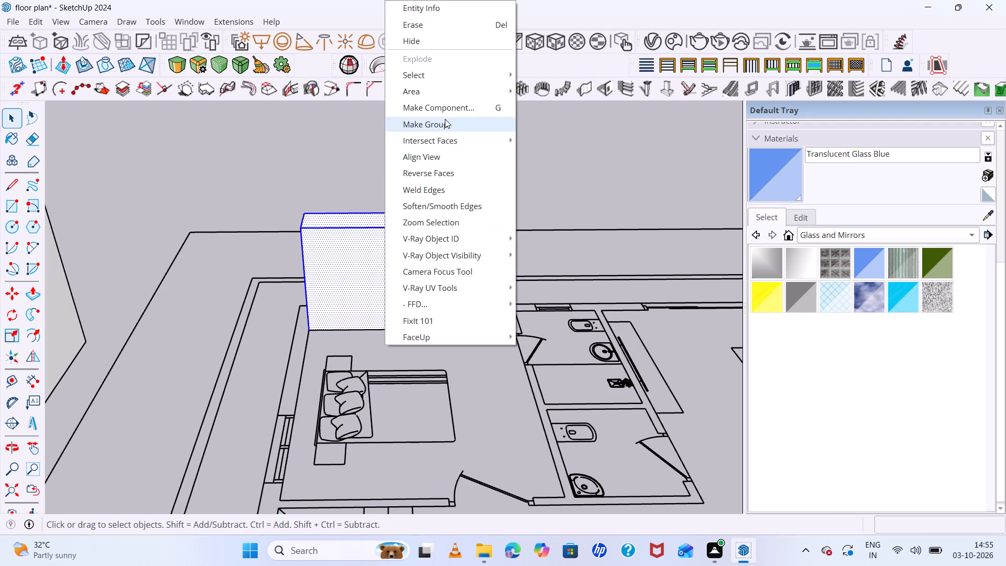
{"action": "double_click", "coordinate": [450, 126]}
Open the wardrobe group and offset the outline of its front face inward by about 1 3/16".
{"action": "middle_click_drag", "start_coordinate": [404, 298], "coordinate": [549, 235]}
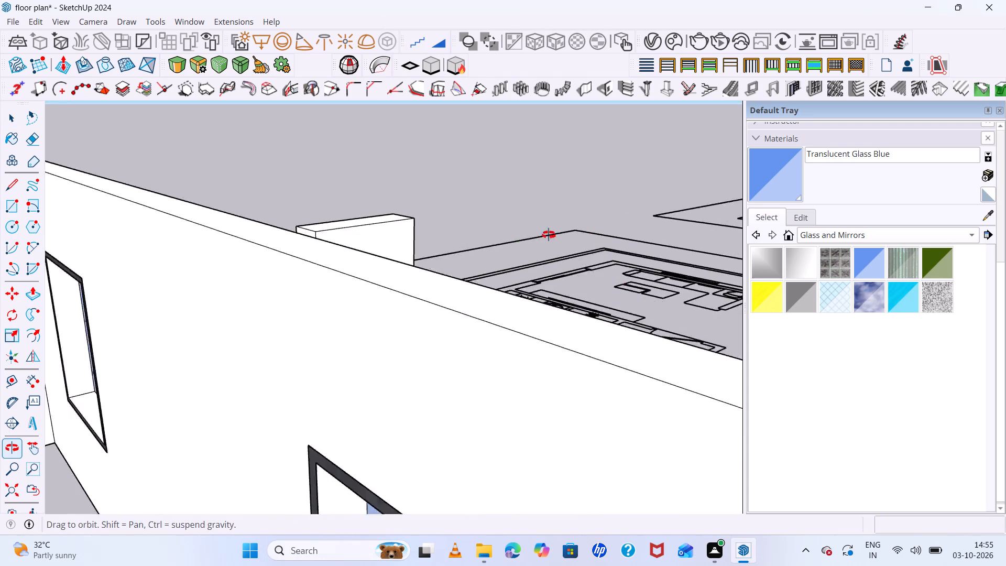
{"action": "middle_click_drag", "start_coordinate": [549, 235], "coordinate": [410, 242]}
{"action": "scroll", "coordinate": [392, 263], "scroll_direction": "up", "scroll_amount": 5}
{"action": "triple_click", "coordinate": [386, 266]}
{"action": "double_click", "coordinate": [387, 267]}
{"action": "scroll", "coordinate": [382, 274], "scroll_direction": "up", "scroll_amount": 5}
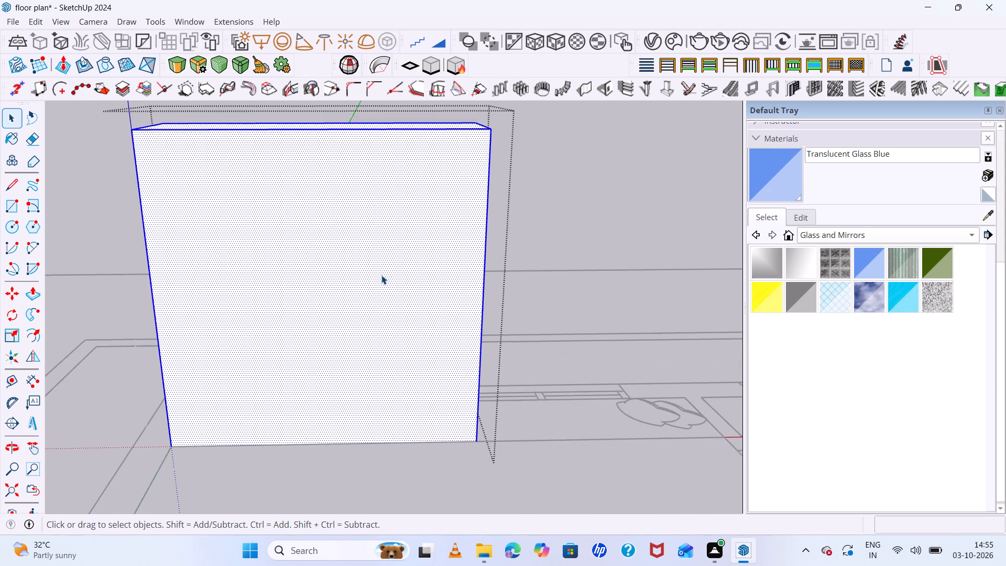
{"action": "left_click", "coordinate": [383, 277]}
{"action": "middle_click_drag", "start_coordinate": [595, 295], "coordinate": [623, 298]}
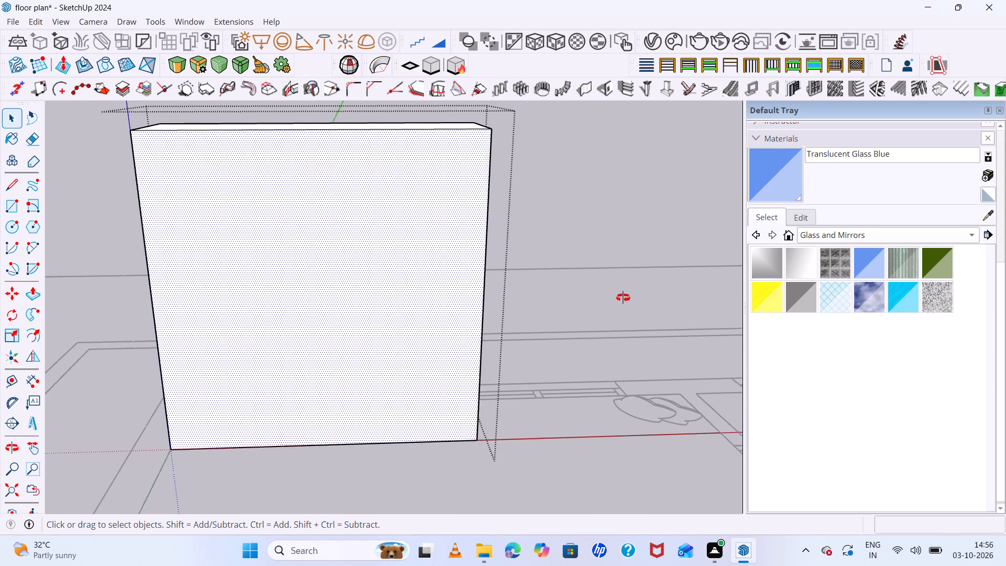
{"action": "middle_click_drag", "start_coordinate": [623, 298], "coordinate": [686, 298]}
{"action": "key", "text": "f"}
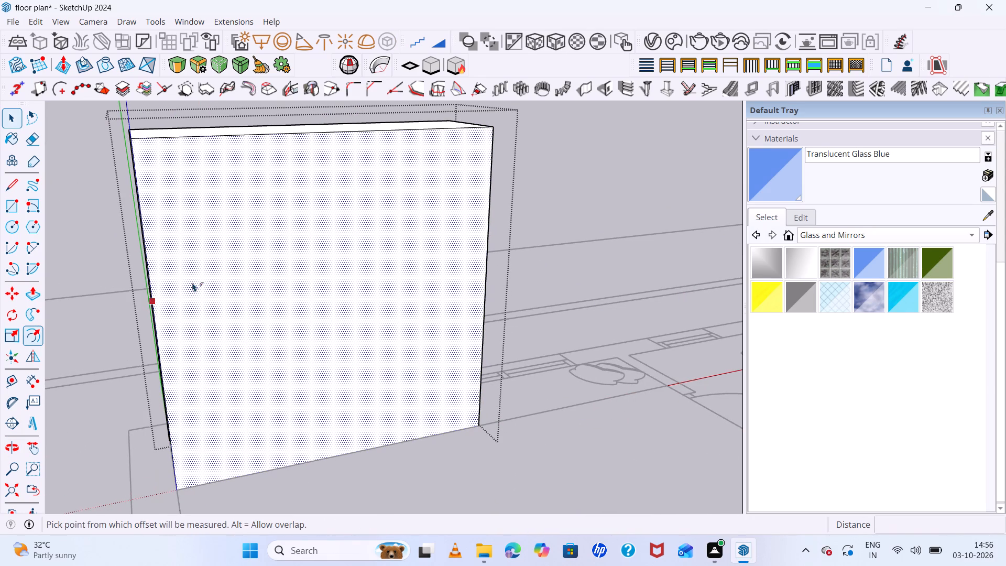
{"action": "left_click", "coordinate": [155, 278]}
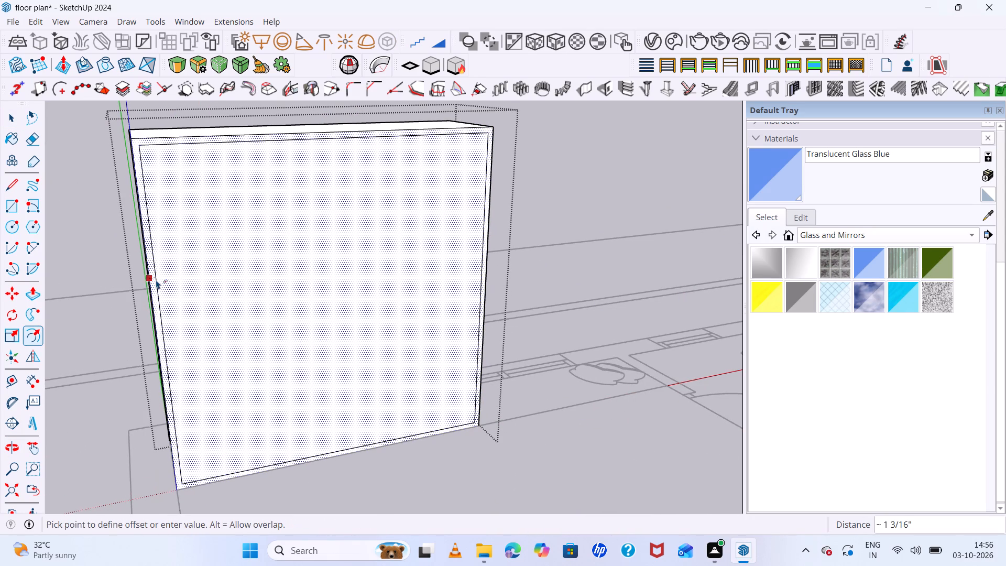
{"action": "left_click", "coordinate": [157, 280]}
{"action": "key", "text": "space"}
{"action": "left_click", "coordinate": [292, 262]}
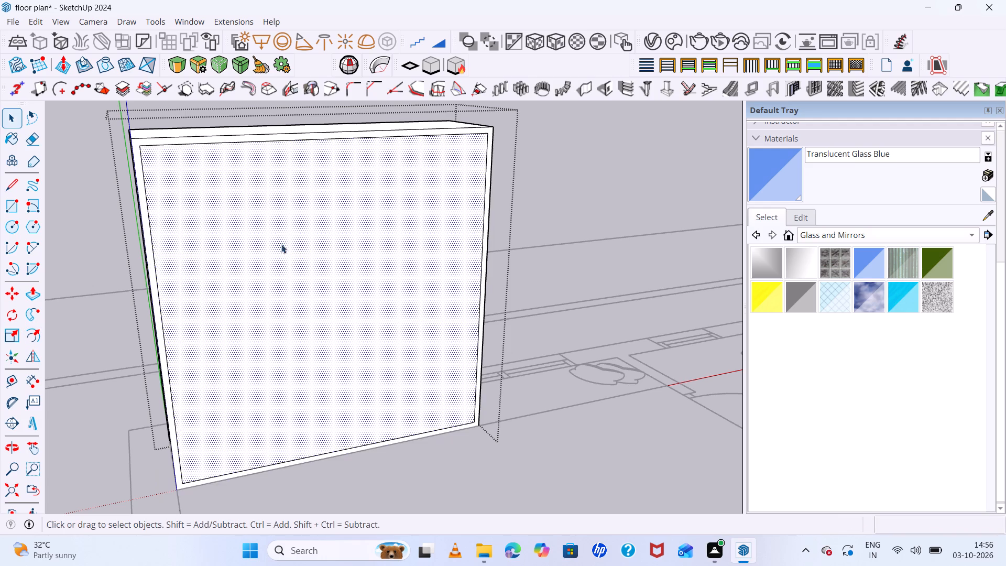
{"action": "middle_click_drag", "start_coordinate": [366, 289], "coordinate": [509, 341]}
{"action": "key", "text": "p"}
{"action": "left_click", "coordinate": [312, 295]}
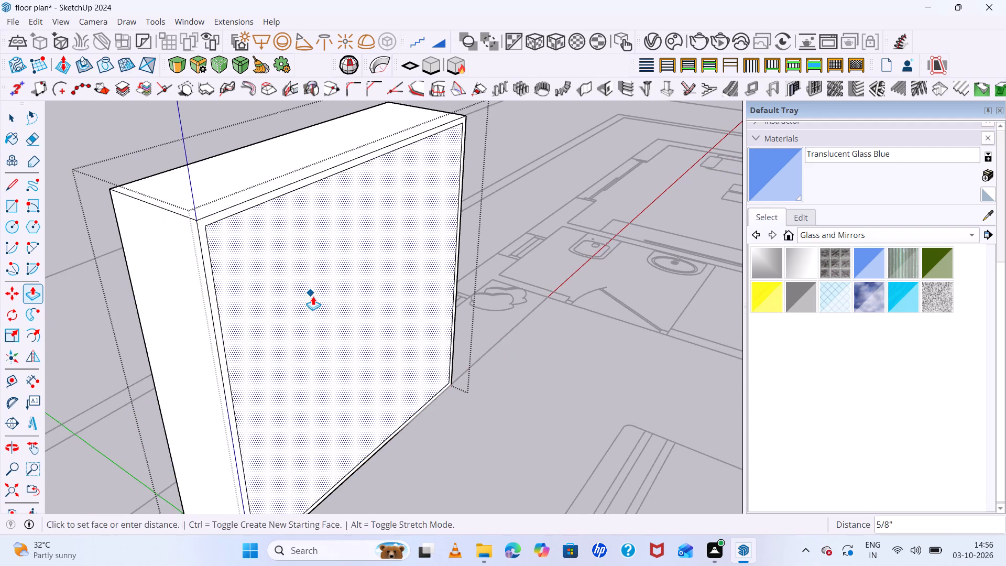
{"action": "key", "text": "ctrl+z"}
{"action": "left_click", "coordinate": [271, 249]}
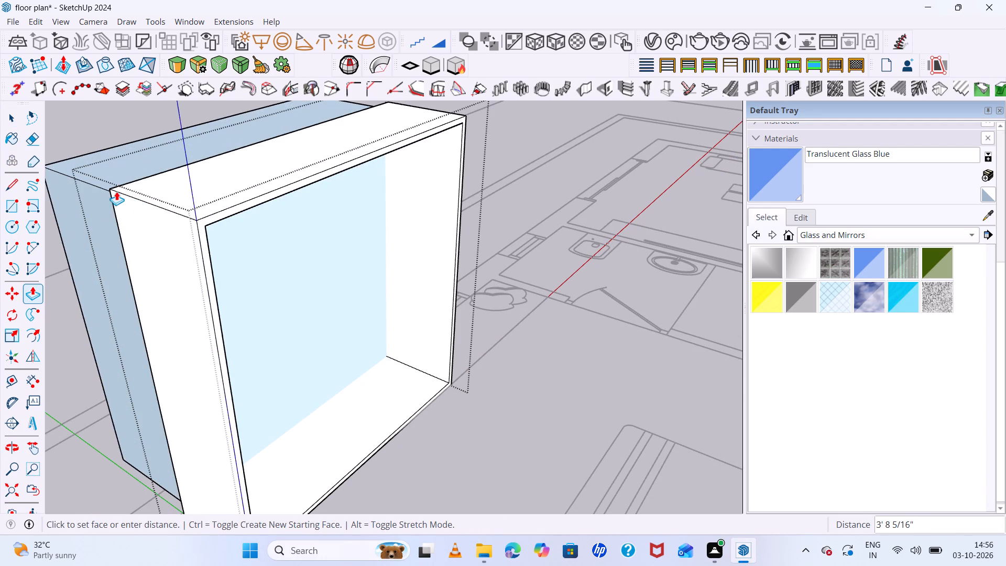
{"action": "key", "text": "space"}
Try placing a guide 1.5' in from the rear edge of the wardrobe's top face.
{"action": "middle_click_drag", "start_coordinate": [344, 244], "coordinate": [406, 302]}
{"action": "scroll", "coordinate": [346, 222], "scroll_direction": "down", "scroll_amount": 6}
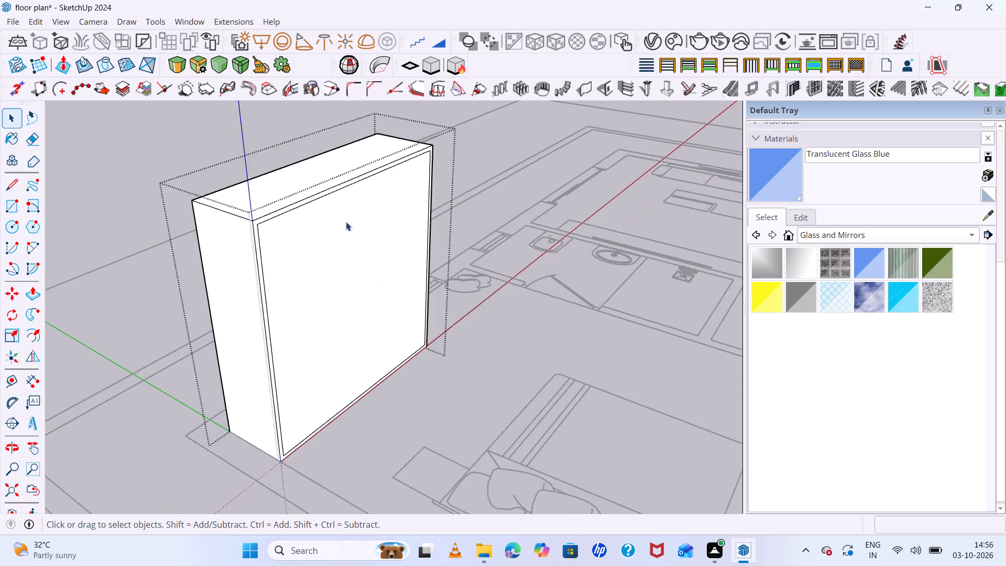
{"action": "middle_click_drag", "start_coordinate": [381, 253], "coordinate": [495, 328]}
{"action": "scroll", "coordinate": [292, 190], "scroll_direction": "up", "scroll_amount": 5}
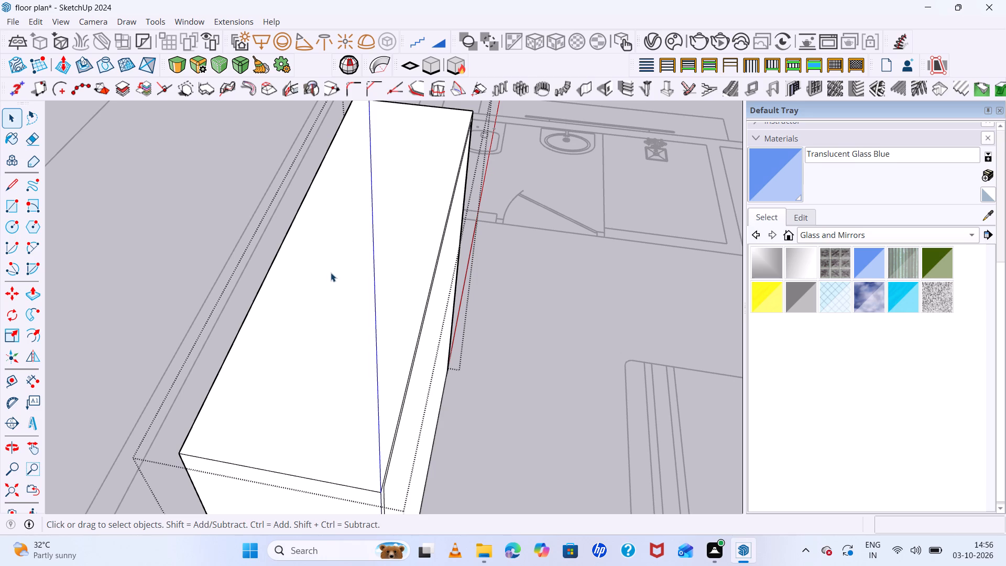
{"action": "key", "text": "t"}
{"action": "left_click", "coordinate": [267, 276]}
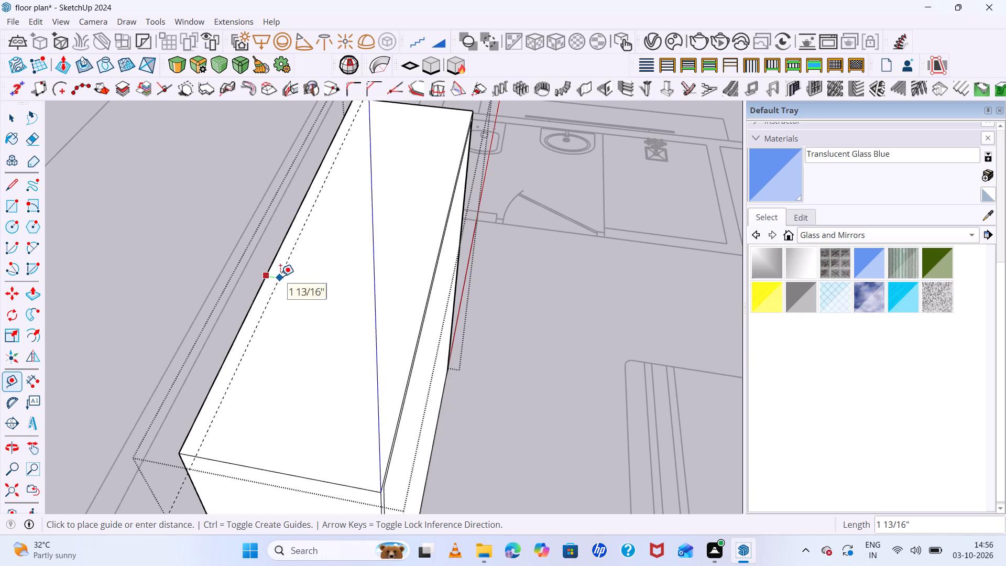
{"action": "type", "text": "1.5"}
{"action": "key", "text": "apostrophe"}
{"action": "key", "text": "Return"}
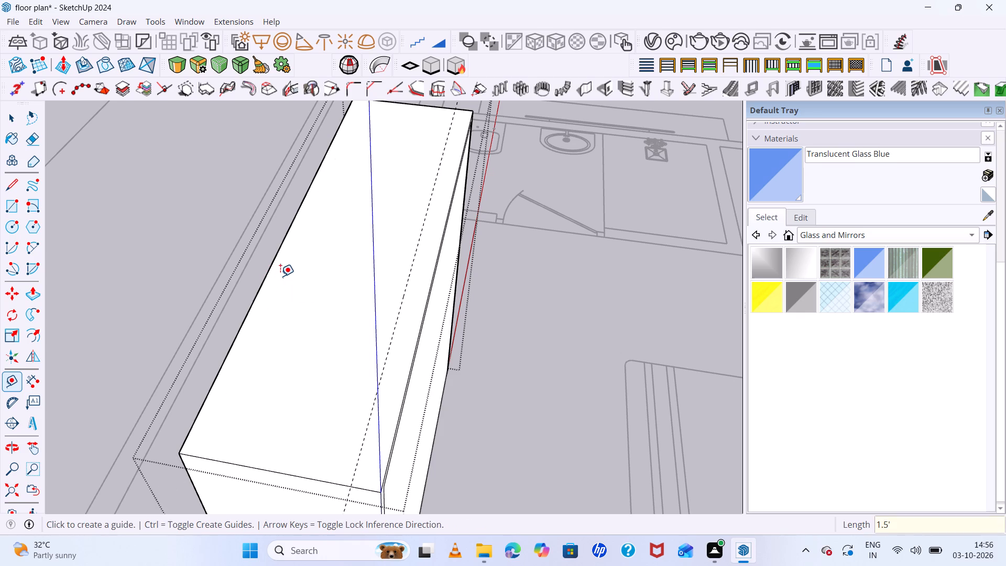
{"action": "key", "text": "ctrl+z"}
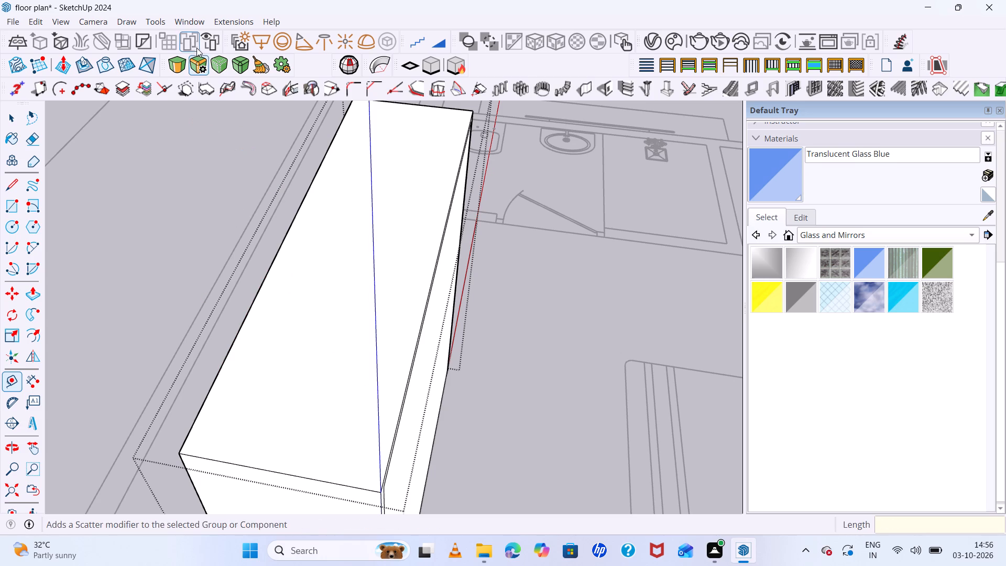
Set the model's display precision to 0" for length, 0 in² for area and 0 in³ for volume.
{"action": "left_click", "coordinate": [193, 21]}
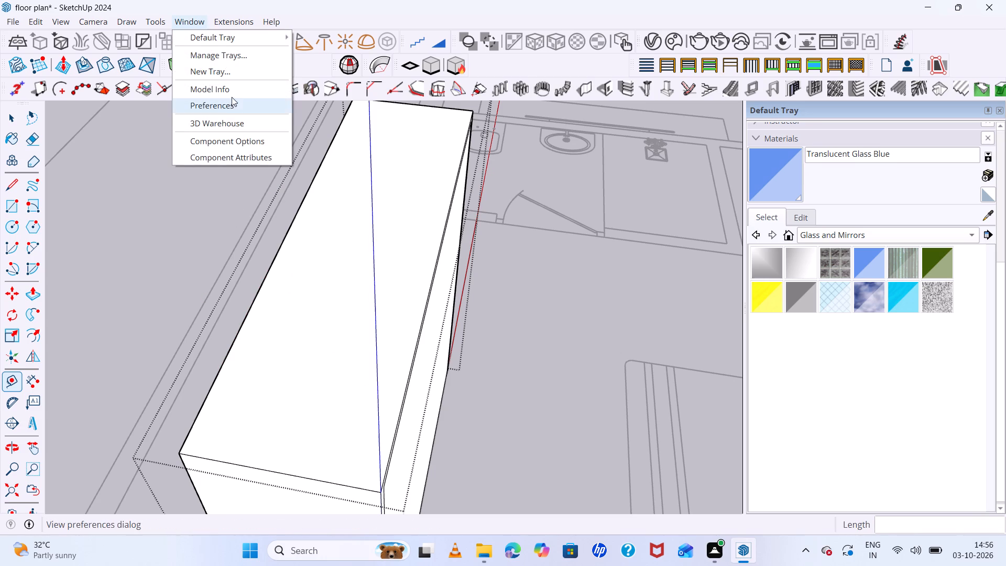
{"action": "left_click", "coordinate": [231, 93]}
{"action": "left_click", "coordinate": [552, 225]}
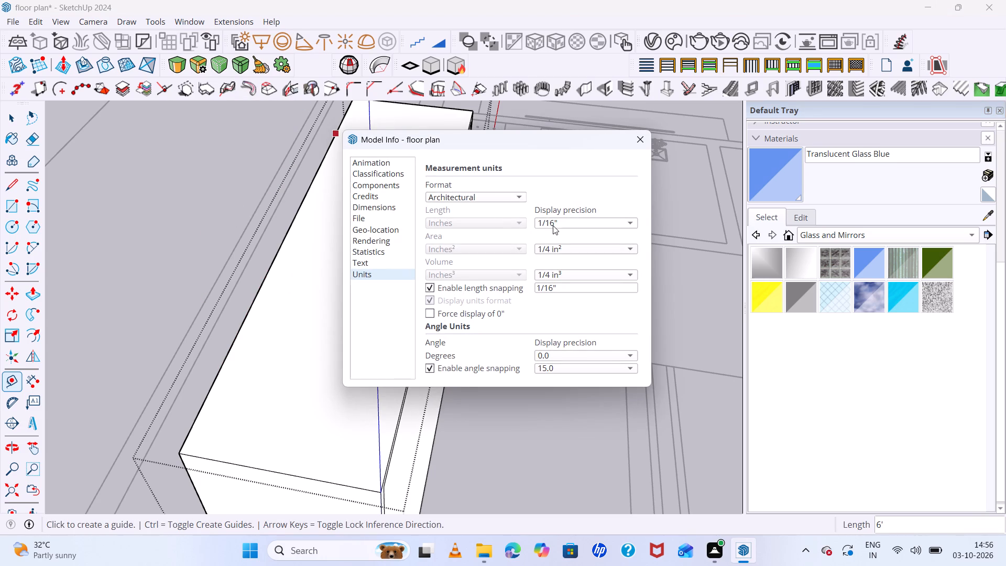
{"action": "left_click", "coordinate": [555, 164]}
{"action": "left_click", "coordinate": [586, 252]}
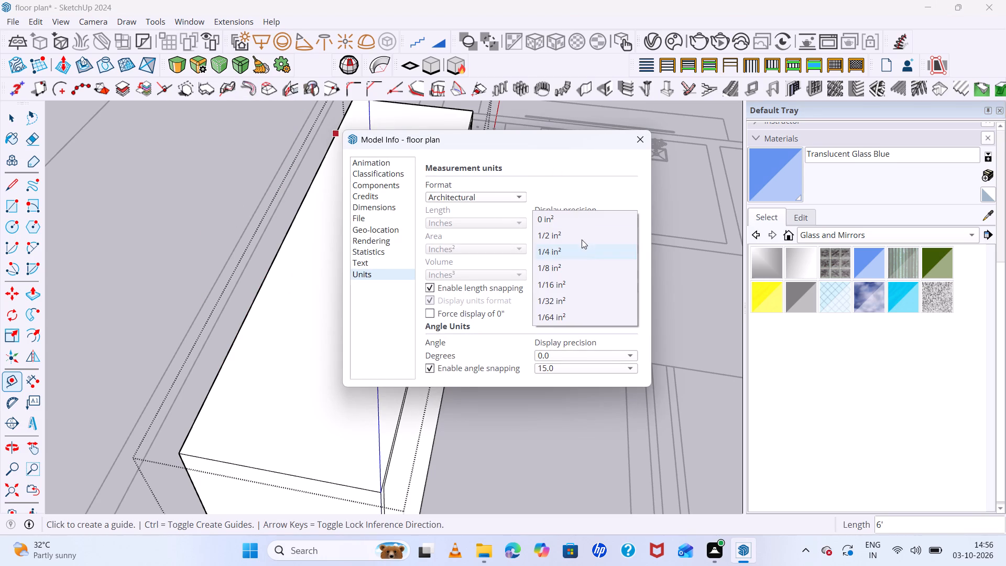
{"action": "double_click", "coordinate": [575, 218]}
{"action": "left_click", "coordinate": [570, 226]}
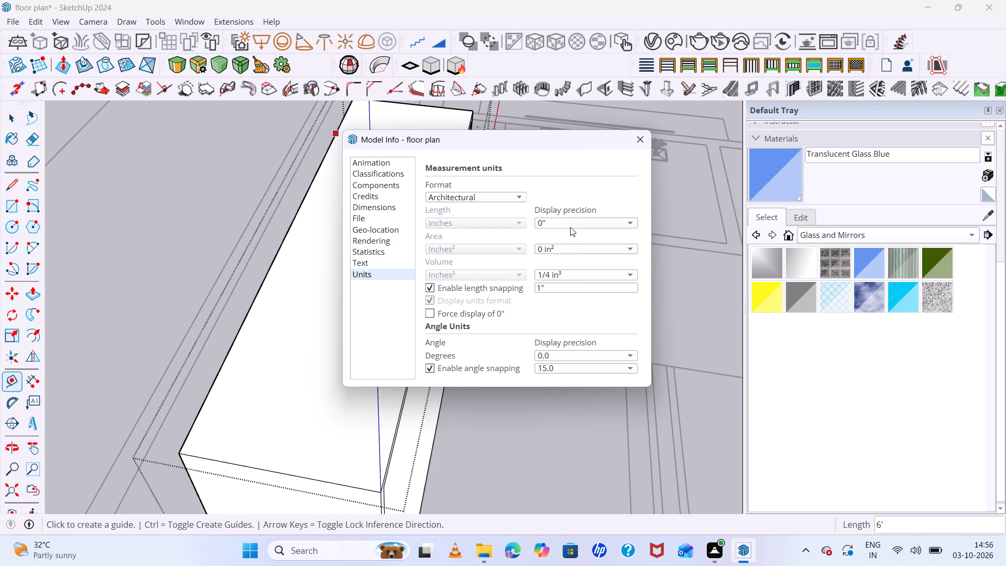
{"action": "double_click", "coordinate": [585, 274]}
{"action": "left_click", "coordinate": [578, 249]}
{"action": "left_click", "coordinate": [639, 144]}
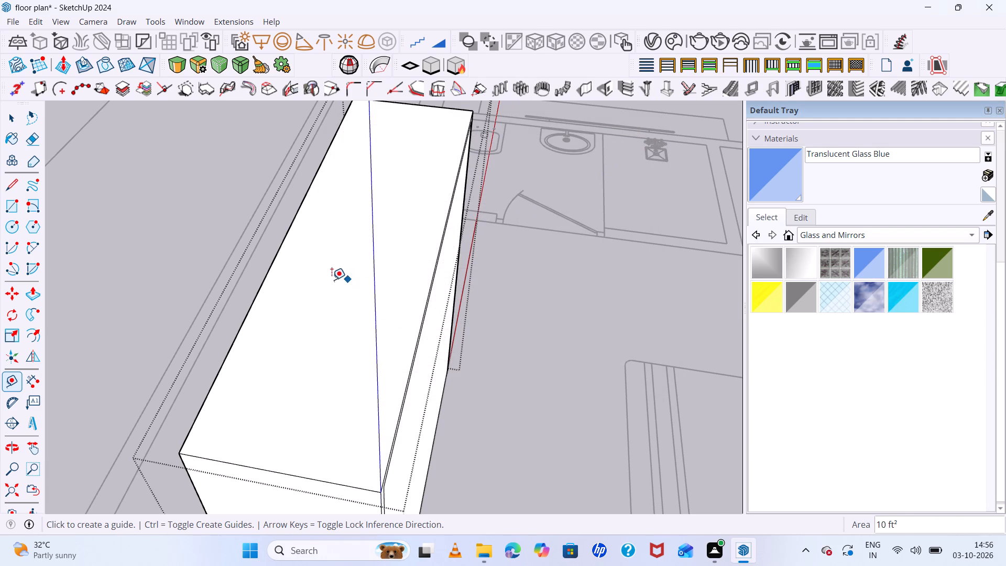
Place a guide 1.5" in from the rear edge of the wardrobe's top face.
{"action": "left_click", "coordinate": [256, 295]}
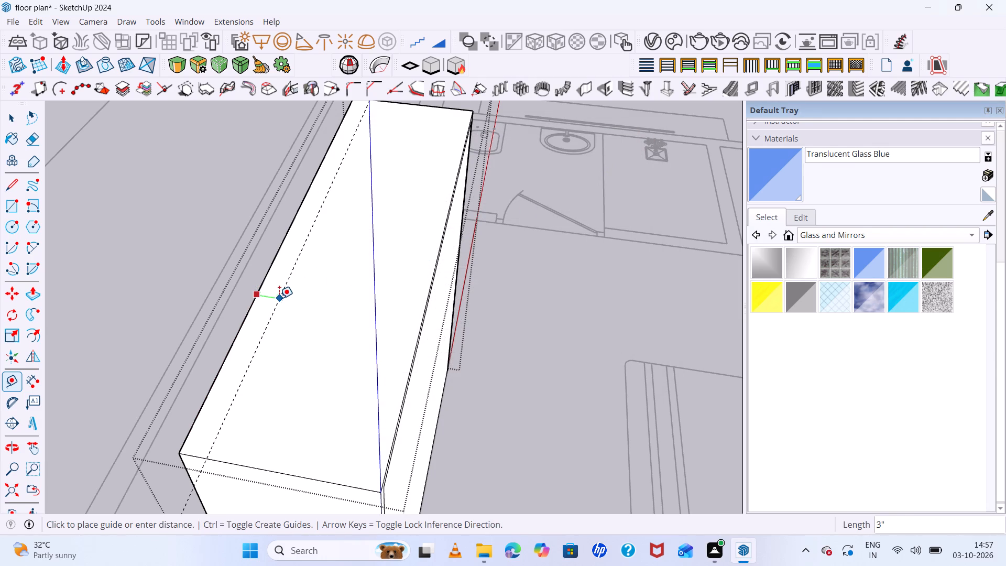
{"action": "type", "text": "1."}
{"action": "key", "text": "5"}
{"action": "key", "text": "Return"}
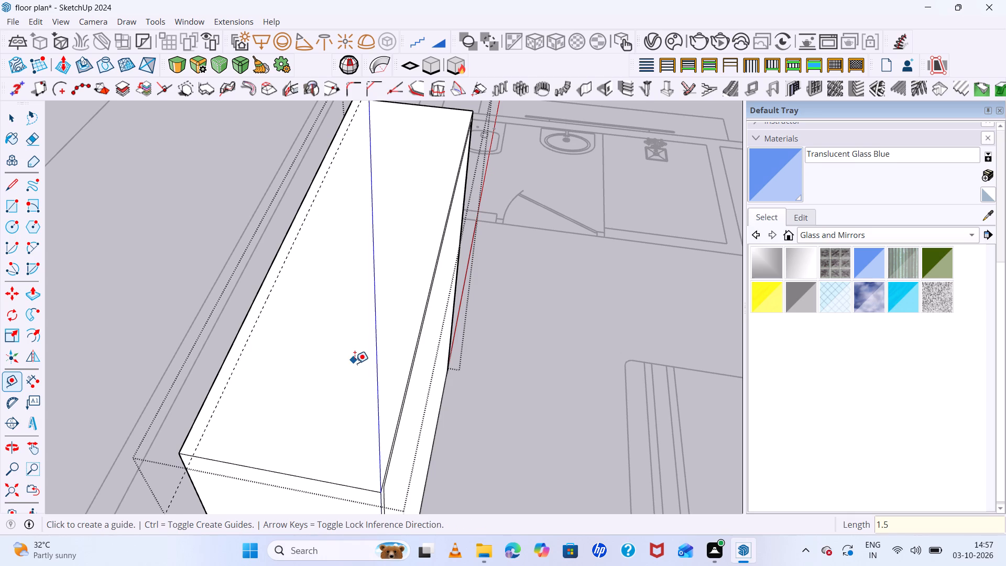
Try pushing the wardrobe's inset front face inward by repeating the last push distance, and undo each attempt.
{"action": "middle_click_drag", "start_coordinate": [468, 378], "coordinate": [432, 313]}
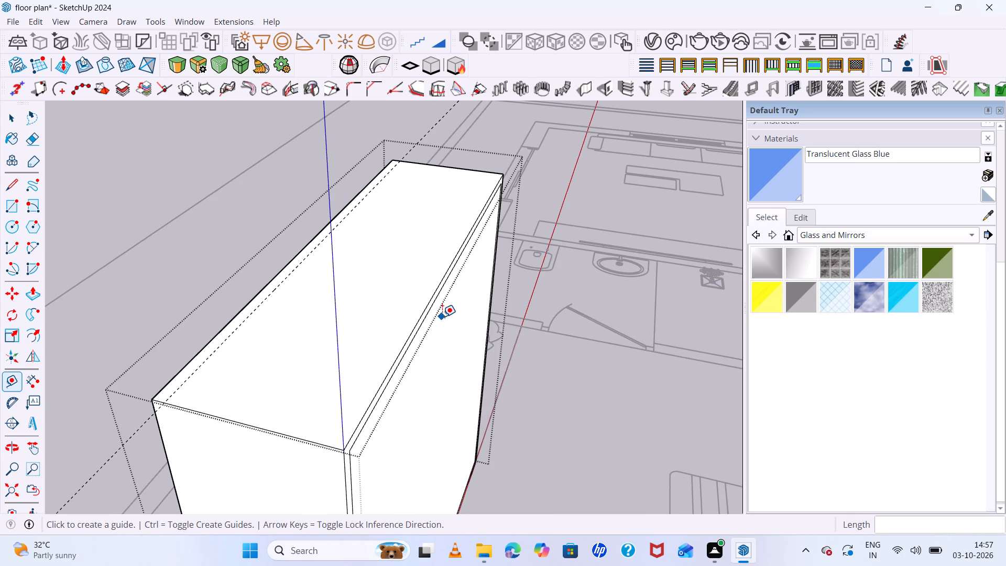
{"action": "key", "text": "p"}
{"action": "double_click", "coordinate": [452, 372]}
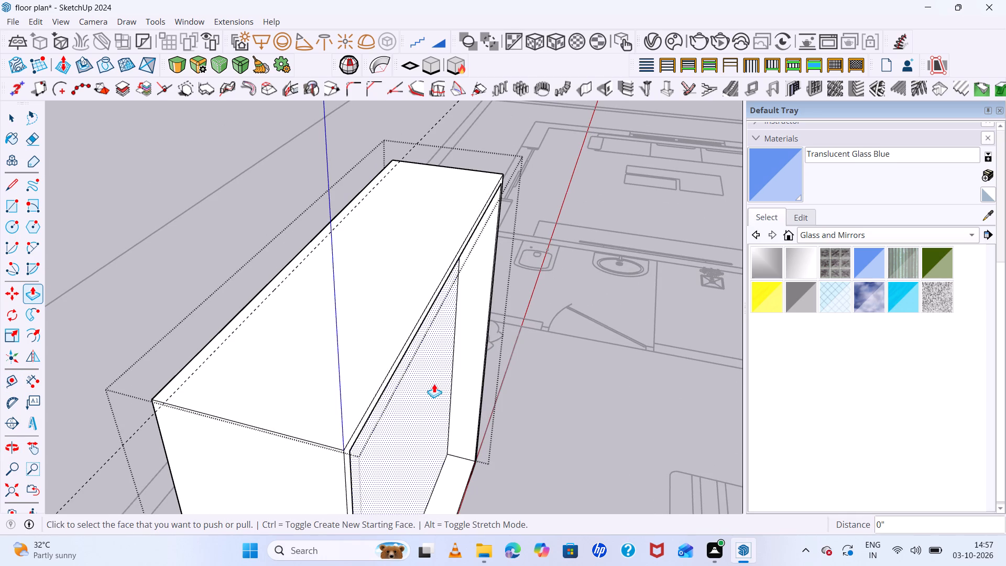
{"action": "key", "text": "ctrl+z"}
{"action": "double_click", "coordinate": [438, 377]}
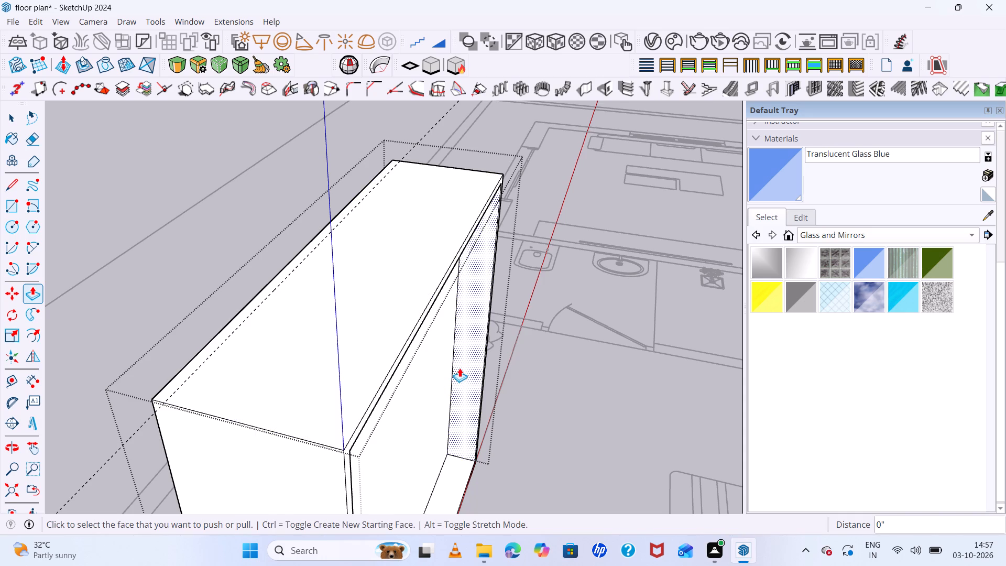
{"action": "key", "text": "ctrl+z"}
Push the wardrobe's inset front face back to the guide near the rear edge, hollowing out the interior.
{"action": "middle_click_drag", "start_coordinate": [466, 386], "coordinate": [435, 335]}
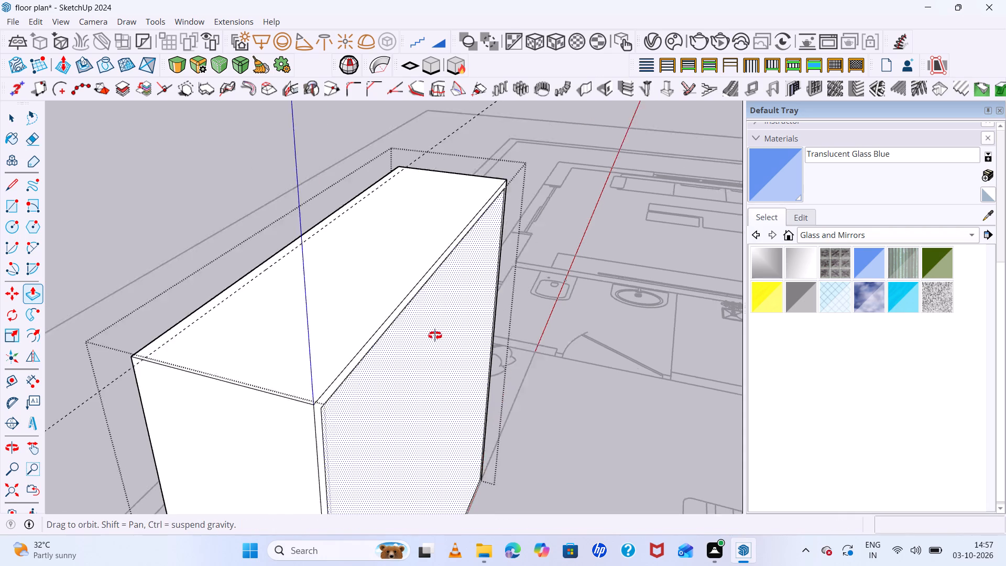
{"action": "middle_click_drag", "start_coordinate": [435, 335], "coordinate": [307, 232]}
{"action": "middle_click_drag", "start_coordinate": [372, 293], "coordinate": [498, 357]}
{"action": "scroll", "coordinate": [497, 357], "scroll_direction": "up", "scroll_amount": 1}
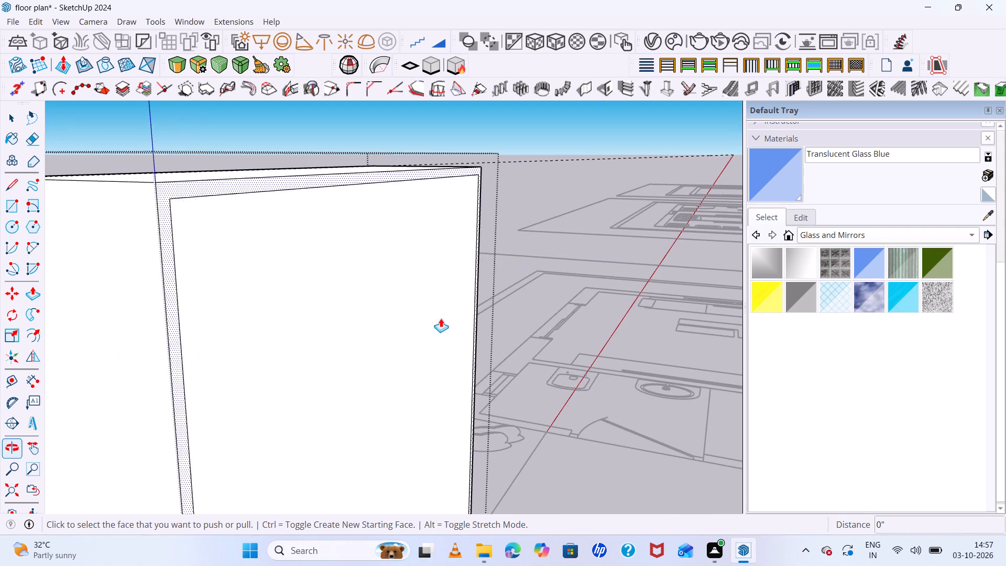
{"action": "middle_click_drag", "start_coordinate": [378, 303], "coordinate": [490, 362]}
{"action": "middle_click_drag", "start_coordinate": [489, 341], "coordinate": [451, 366]}
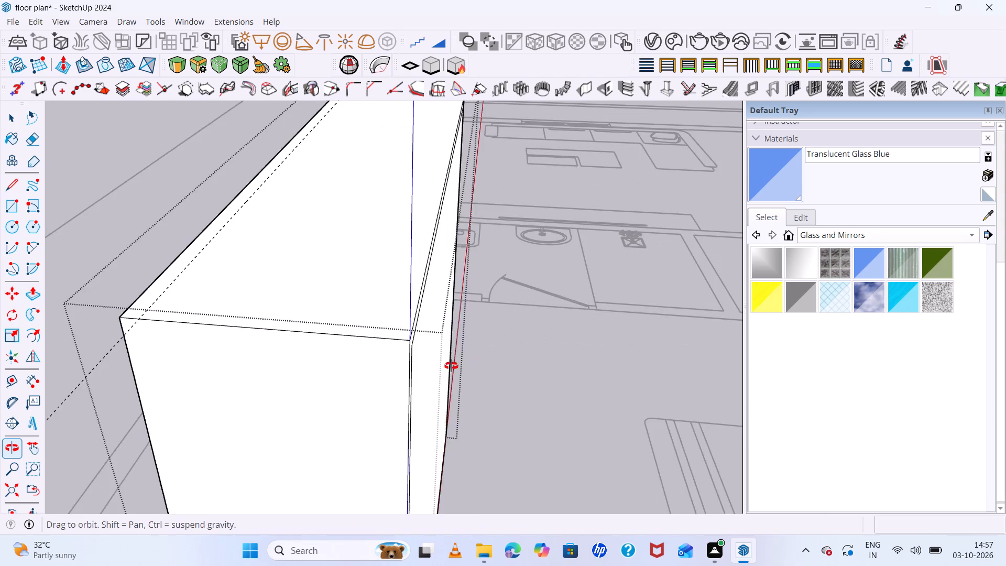
{"action": "middle_click_drag", "start_coordinate": [451, 366], "coordinate": [404, 387]}
{"action": "left_click_drag", "start_coordinate": [436, 357], "coordinate": [269, 309]}
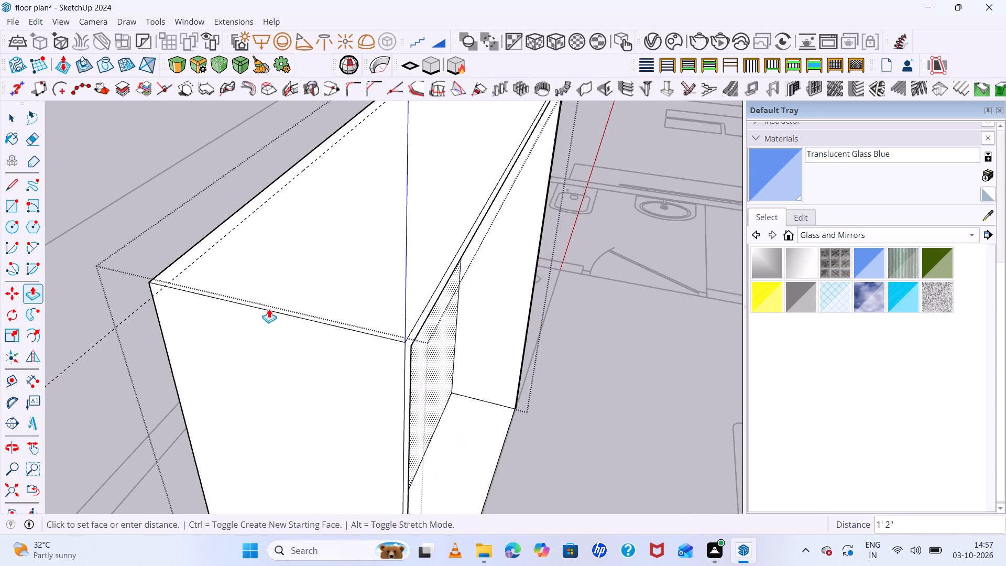
{"action": "left_click_drag", "start_coordinate": [269, 309], "coordinate": [152, 295]}
{"action": "double_click", "coordinate": [152, 295]}
{"action": "scroll", "coordinate": [339, 278], "scroll_direction": "down", "scroll_amount": 5}
{"action": "scroll", "coordinate": [230, 248], "scroll_direction": "down", "scroll_amount": 4}
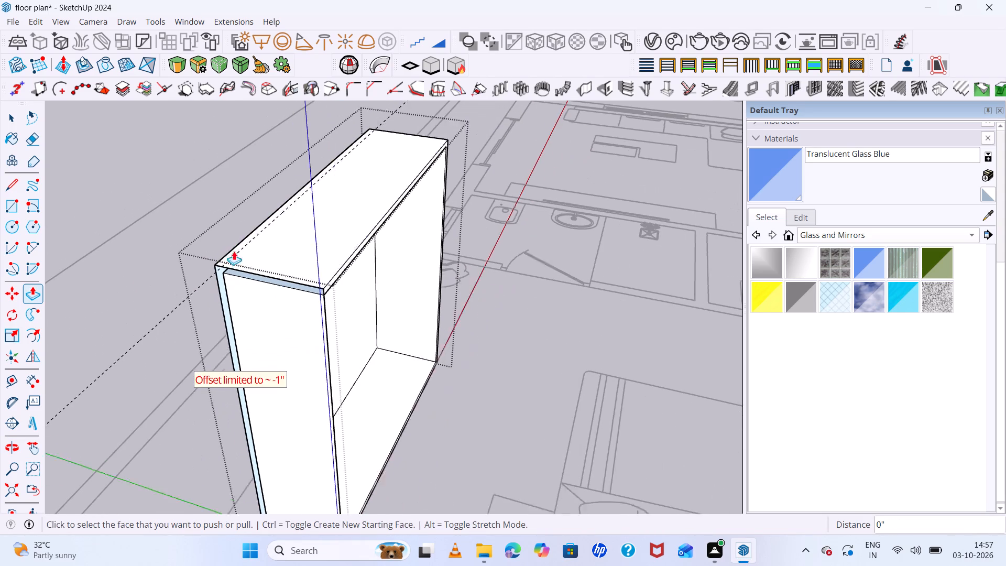
{"action": "scroll", "coordinate": [234, 251], "scroll_direction": "down", "scroll_amount": 1}
{"action": "key", "text": "ctrl+z"}
{"action": "scroll", "coordinate": [448, 300], "scroll_direction": "down", "scroll_amount": 5}
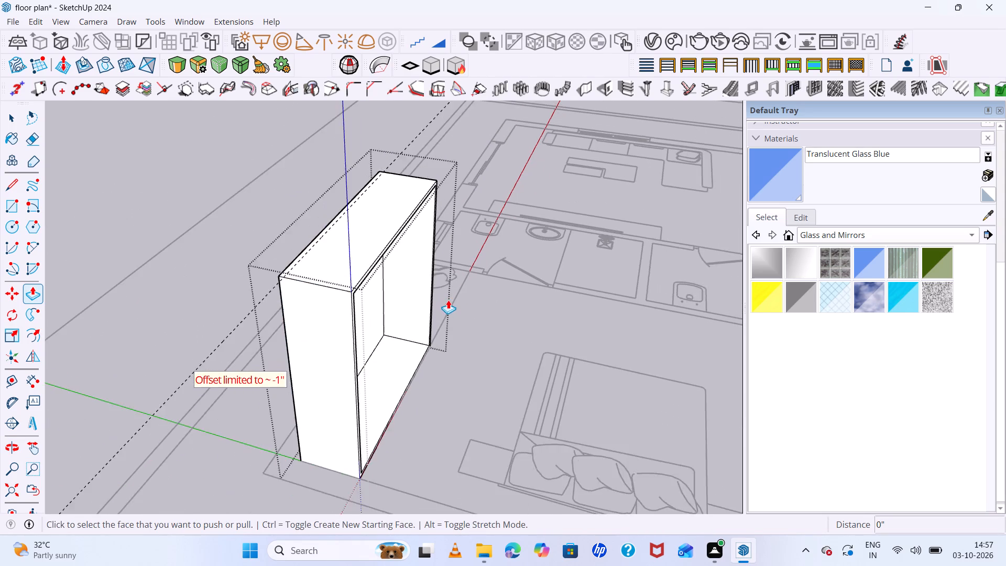
Delete the guide along the wardrobe's top and leave the wardrobe group.
{"action": "middle_click_drag", "start_coordinate": [456, 304], "coordinate": [186, 187]}
{"action": "scroll", "coordinate": [357, 273], "scroll_direction": "up", "scroll_amount": 1}
{"action": "middle_click_drag", "start_coordinate": [672, 258], "coordinate": [673, 359]}
{"action": "middle_click", "coordinate": [673, 359]}
{"action": "key", "text": "space"}
{"action": "left_click_drag", "start_coordinate": [602, 169], "coordinate": [600, 199]}
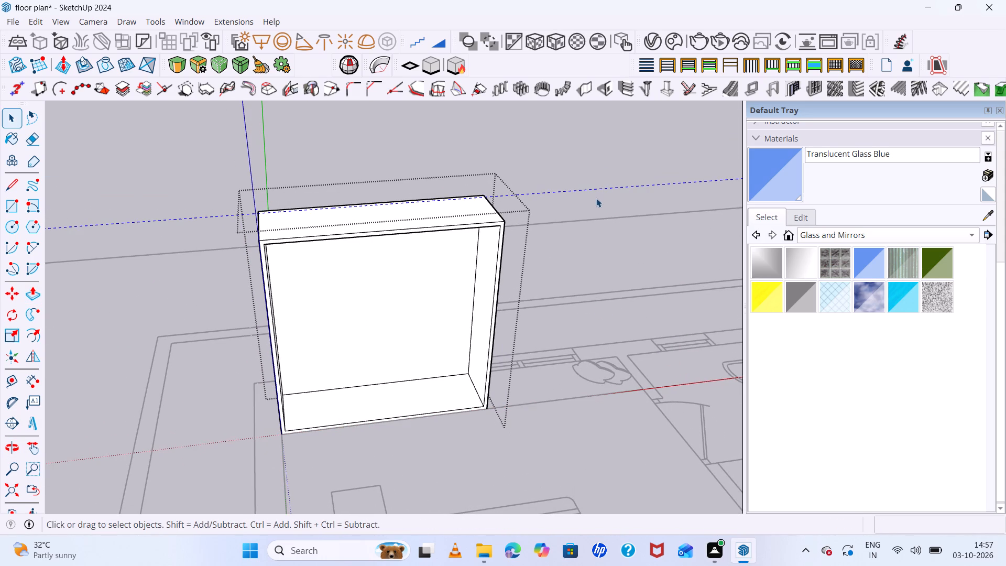
{"action": "key", "text": "Delete"}
{"action": "left_click", "coordinate": [546, 204]}
Examine the hollowed wardrobe carcass and its interior from the front and from above.
{"action": "middle_click_drag", "start_coordinate": [588, 230], "coordinate": [589, 223]}
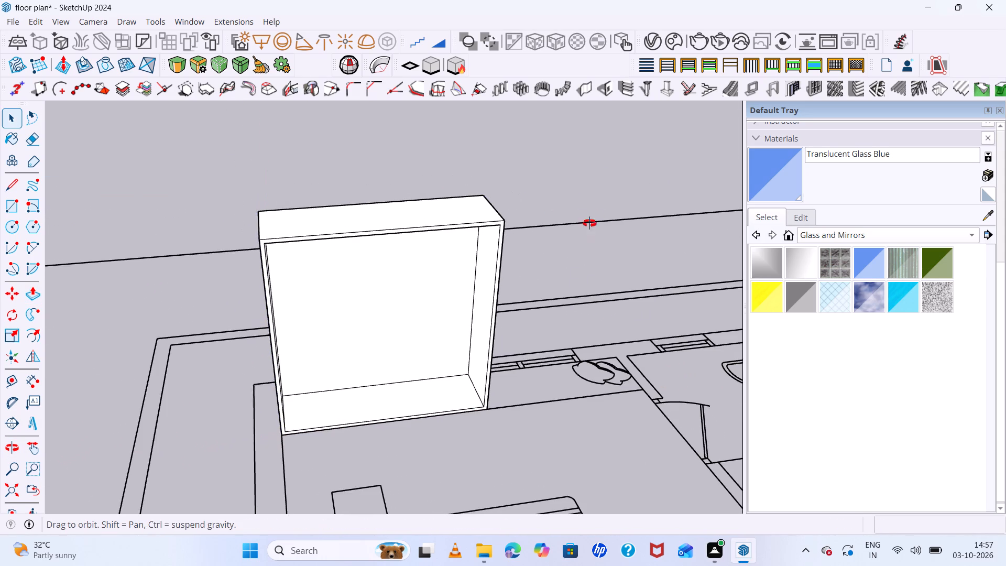
{"action": "middle_click_drag", "start_coordinate": [589, 223], "coordinate": [639, 132]}
{"action": "scroll", "coordinate": [590, 209], "scroll_direction": "up", "scroll_amount": 1}
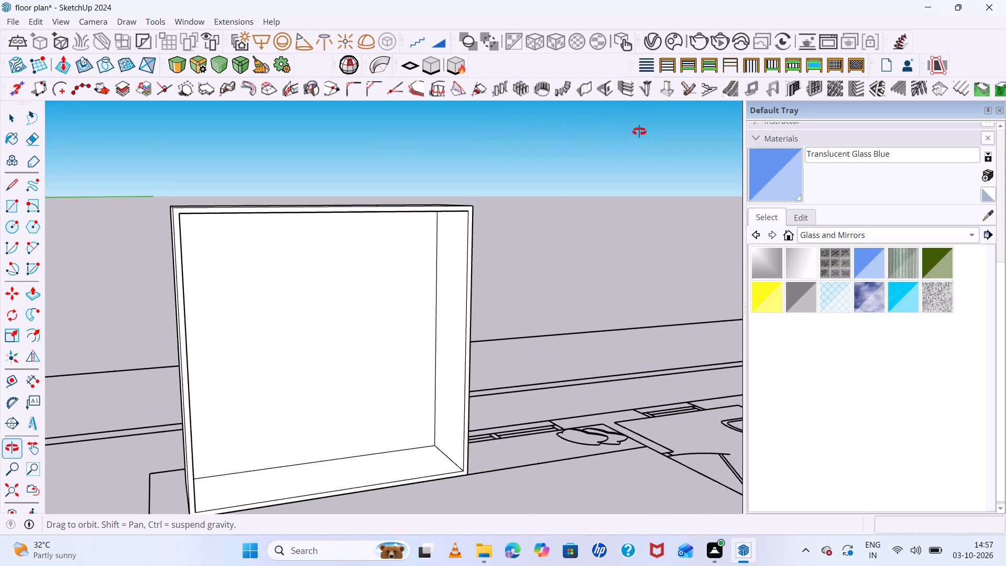
{"action": "middle_click_drag", "start_coordinate": [639, 132], "coordinate": [584, 115]}
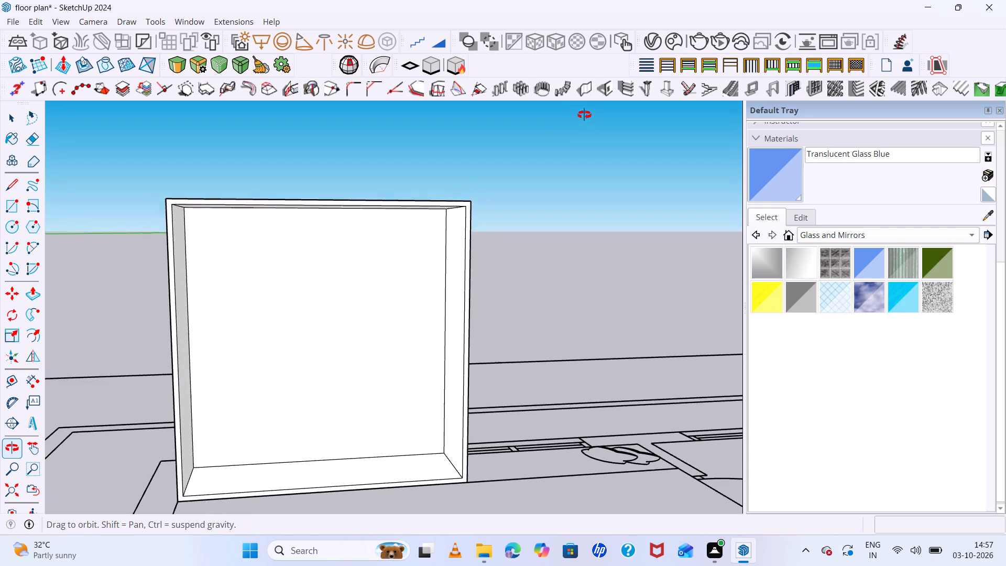
{"action": "middle_click_drag", "start_coordinate": [584, 115], "coordinate": [584, 100]}
{"action": "scroll", "coordinate": [405, 210], "scroll_direction": "down", "scroll_amount": 8}
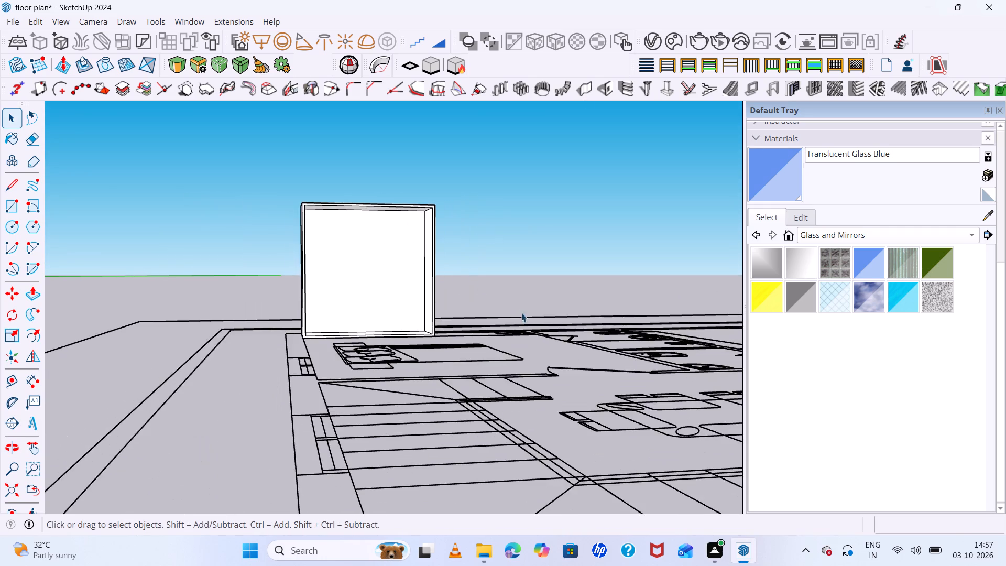
{"action": "middle_click_drag", "start_coordinate": [529, 322], "coordinate": [446, 396]}
{"action": "scroll", "coordinate": [336, 252], "scroll_direction": "up", "scroll_amount": 4}
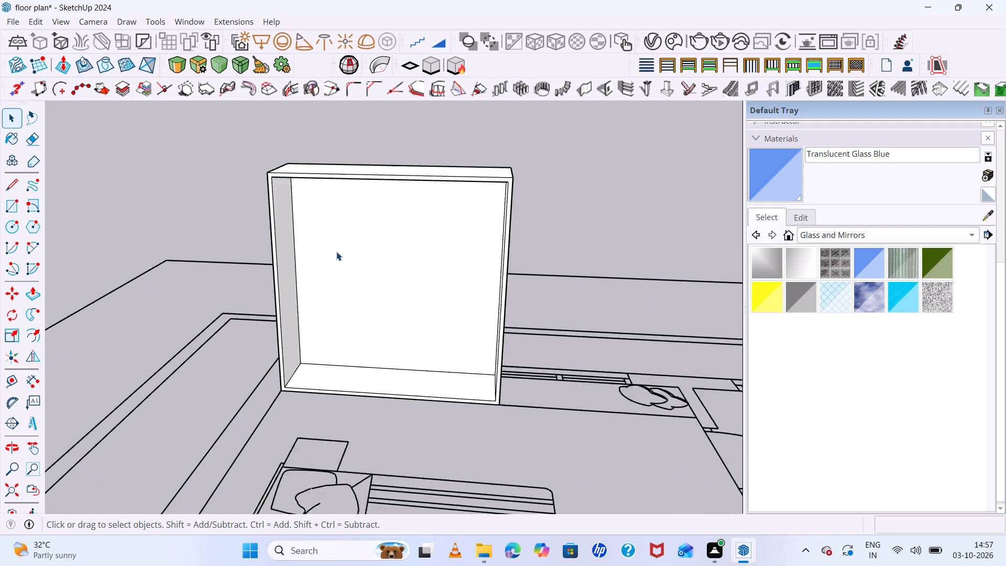
{"action": "scroll", "coordinate": [336, 252], "scroll_direction": "up", "scroll_amount": 3}
{"action": "scroll", "coordinate": [336, 244], "scroll_direction": "down", "scroll_amount": 4}
Copy the inner bottom face of the wardrobe and paste it in place outside the wardrobe group.
{"action": "left_click", "coordinate": [433, 355]}
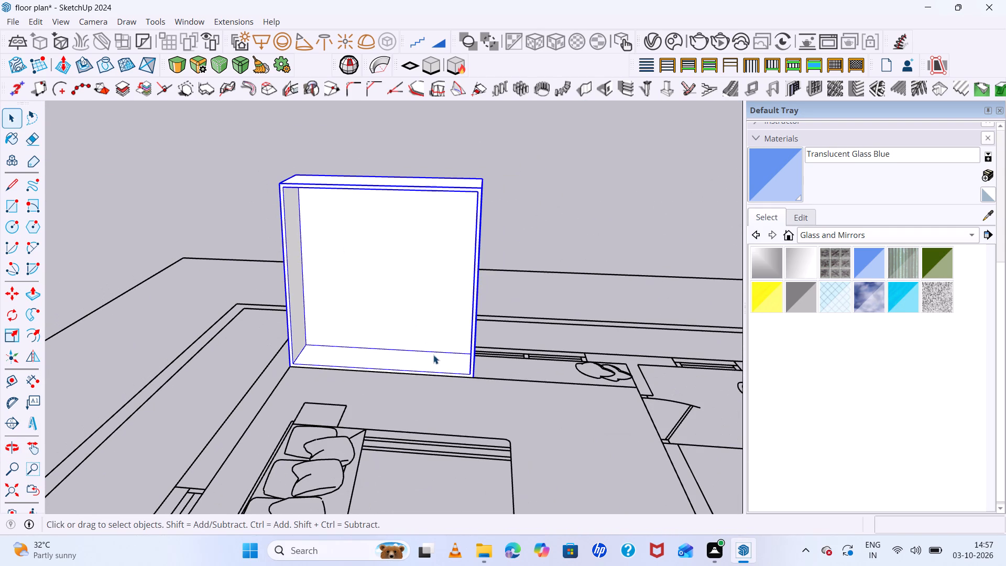
{"action": "middle_click_drag", "start_coordinate": [383, 201], "coordinate": [432, 288]}
{"action": "left_click", "coordinate": [427, 360]}
{"action": "triple_click", "coordinate": [425, 355]}
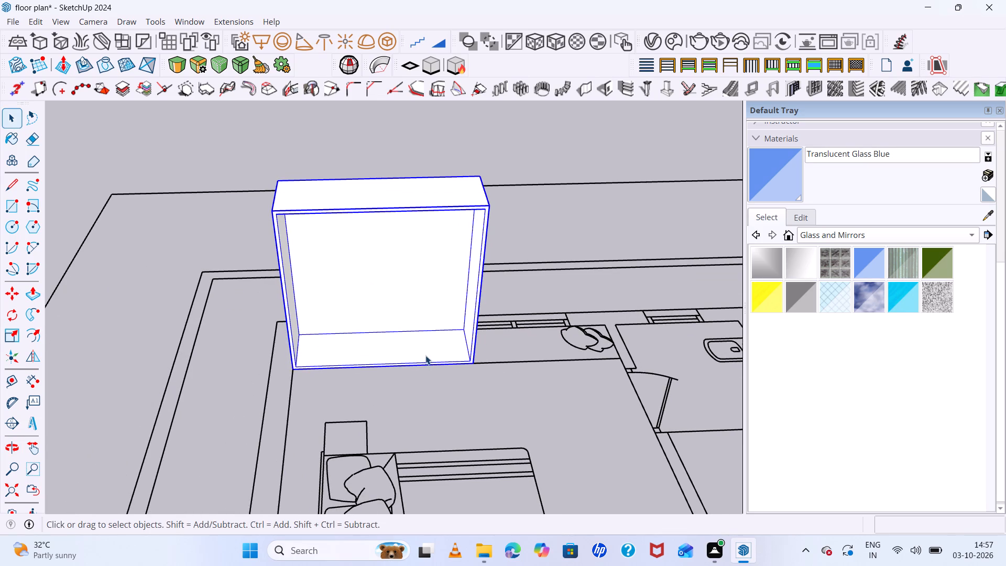
{"action": "triple_click", "coordinate": [427, 350]}
{"action": "left_click", "coordinate": [445, 352]}
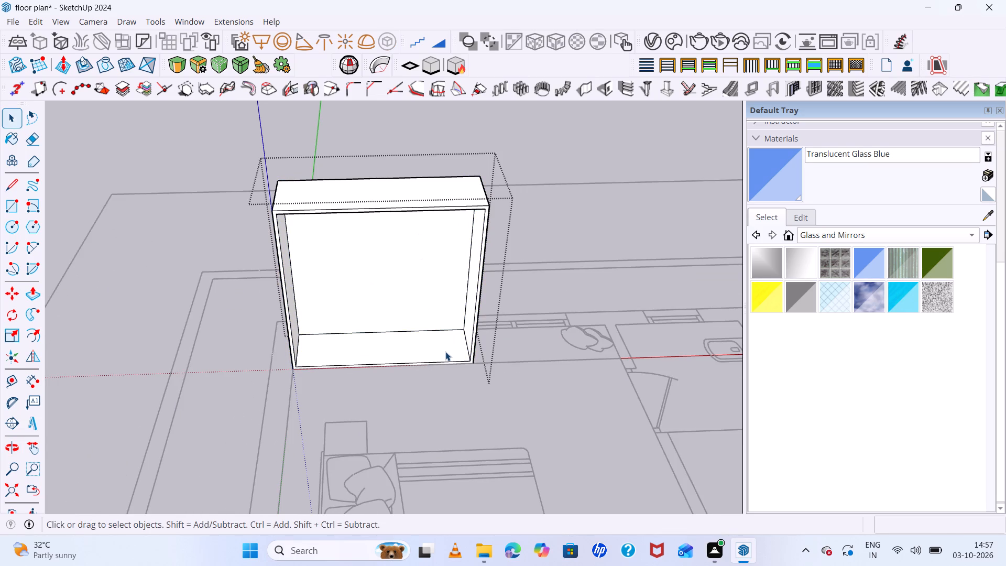
{"action": "left_click", "coordinate": [445, 352]}
{"action": "double_click", "coordinate": [445, 352]}
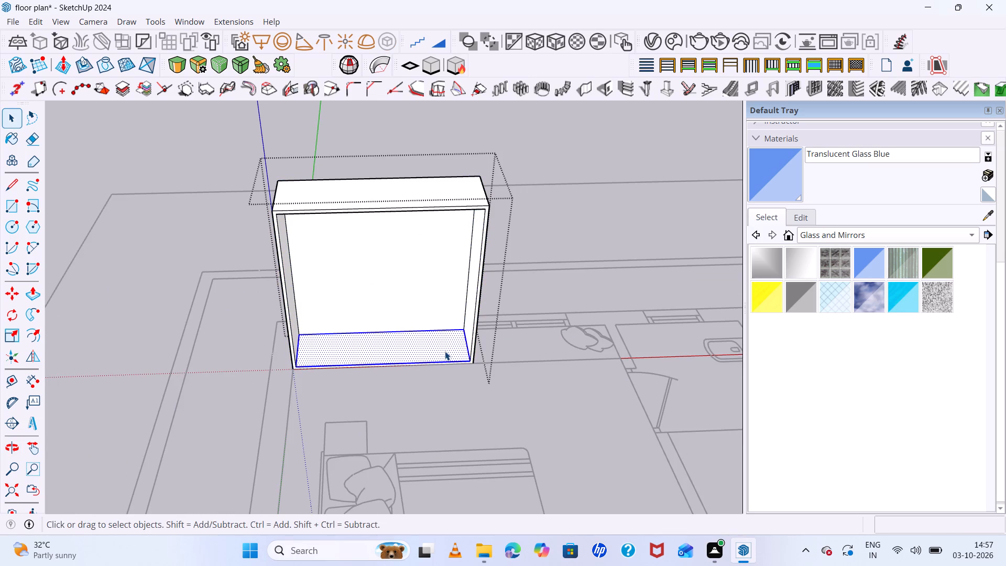
{"action": "left_click", "coordinate": [540, 248]}
{"action": "left_click", "coordinate": [435, 351]}
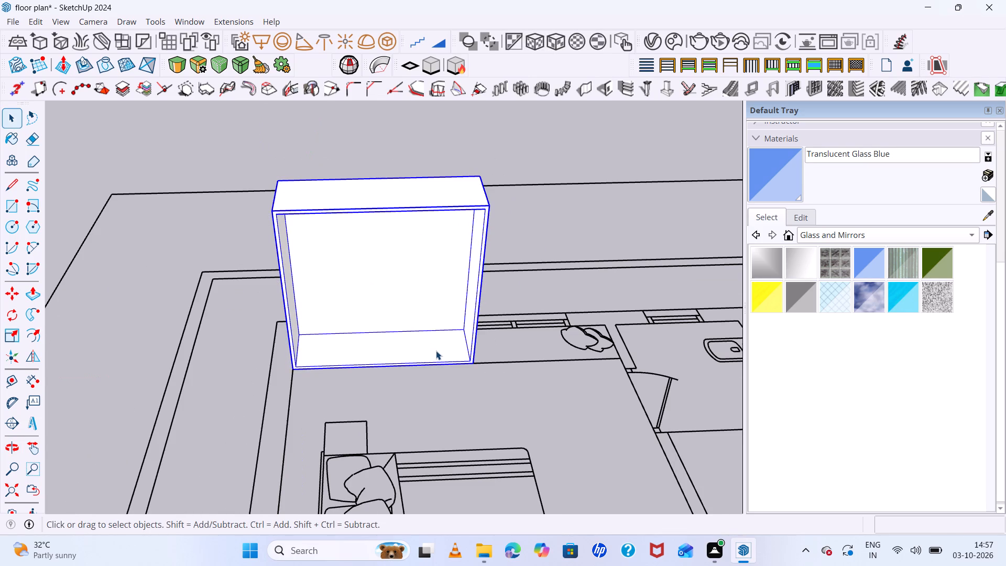
{"action": "double_click", "coordinate": [436, 351]}
{"action": "left_click", "coordinate": [434, 346]}
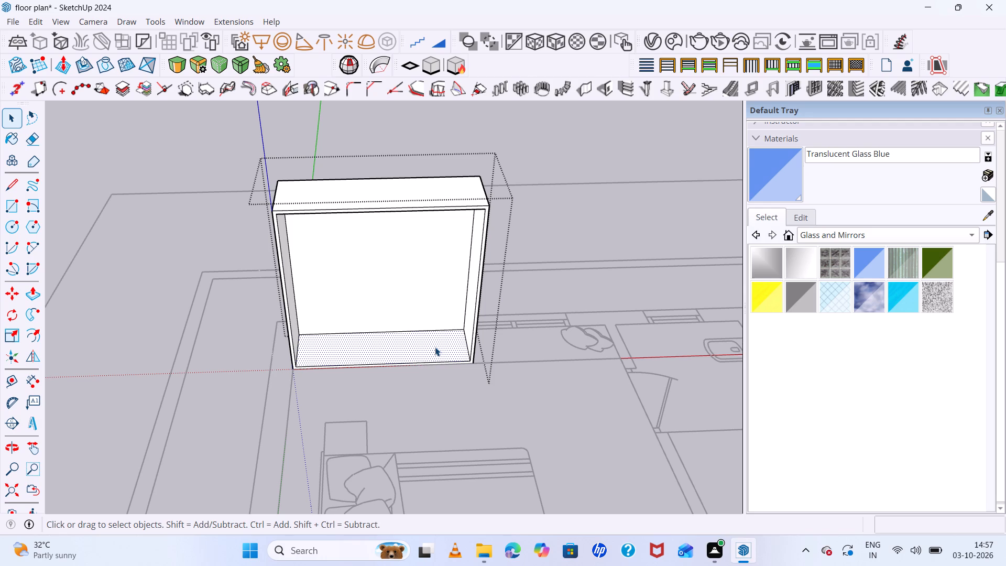
{"action": "key", "text": "ctrl+c"}
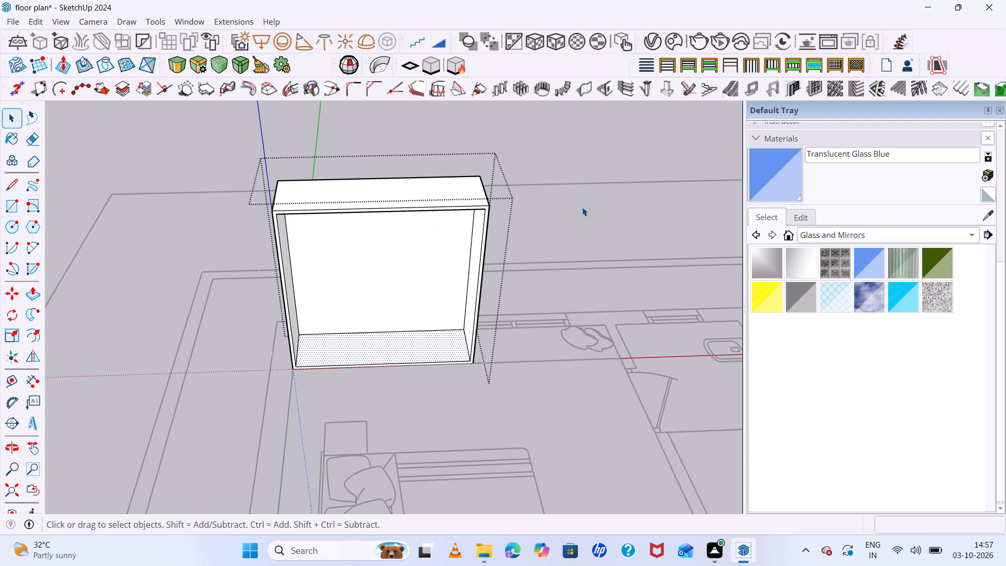
{"action": "left_click", "coordinate": [582, 207]}
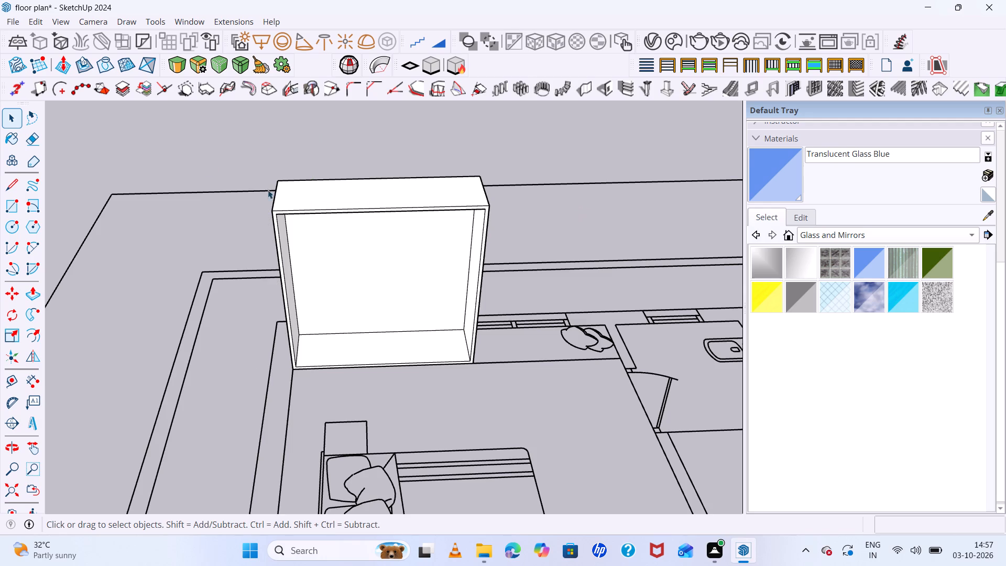
{"action": "left_click", "coordinate": [41, 25]}
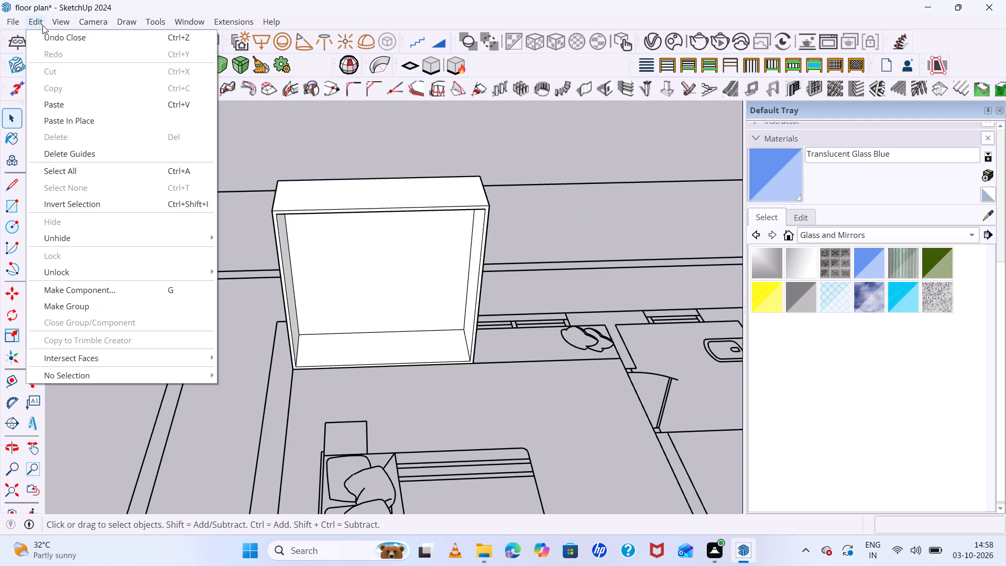
{"action": "left_click", "coordinate": [150, 125]}
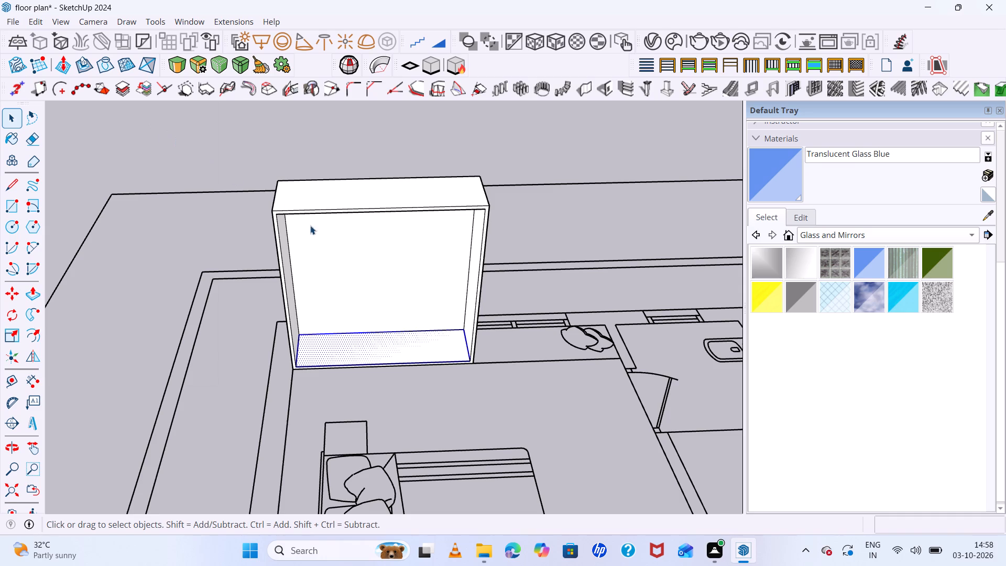
Make the pasted bottom face a group.
{"action": "right_click", "coordinate": [423, 339]}
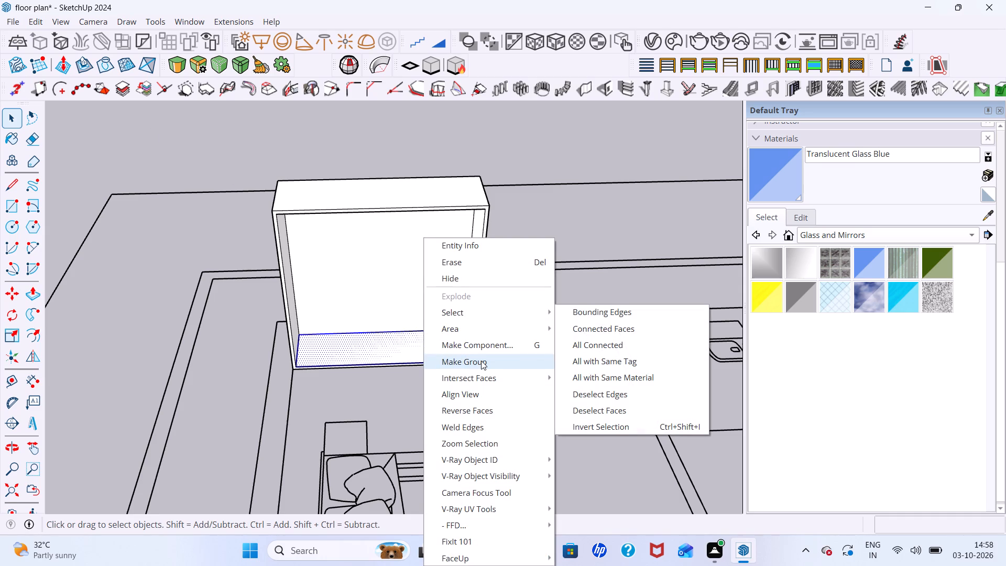
{"action": "left_click", "coordinate": [481, 361]}
Open the new bottom group and pull its face up 1' 7" to form the wardrobe's lower block.
{"action": "double_click", "coordinate": [413, 342]}
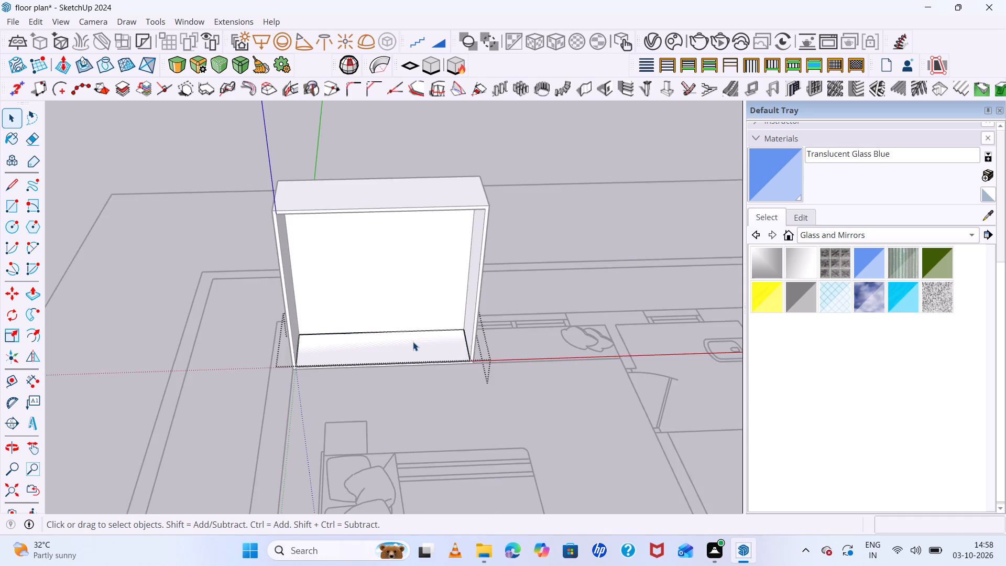
{"action": "scroll", "coordinate": [416, 344], "scroll_direction": "up", "scroll_amount": 4}
{"action": "left_click", "coordinate": [418, 345]}
{"action": "key", "text": "p"}
{"action": "left_click", "coordinate": [412, 340]}
{"action": "left_click", "coordinate": [413, 336]}
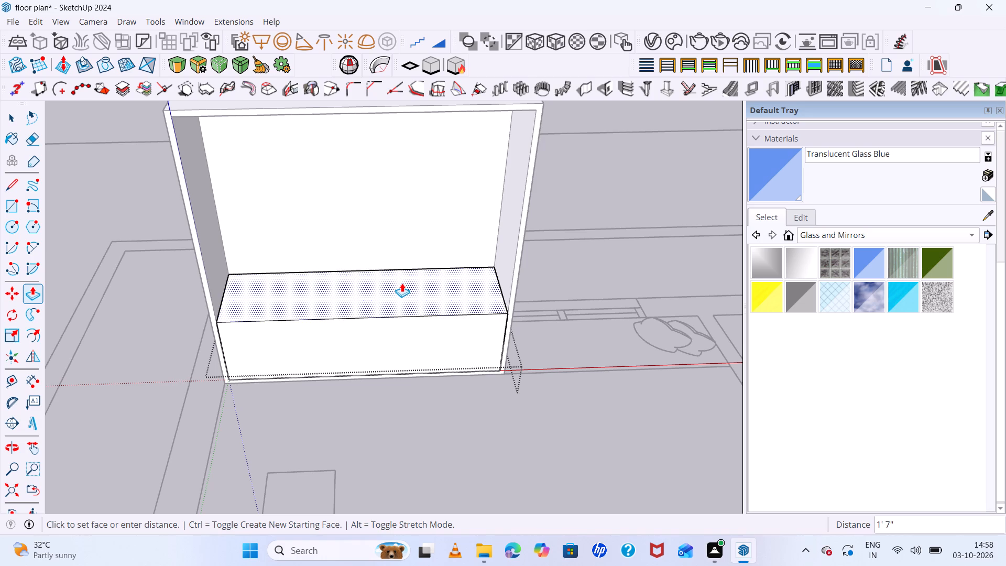
{"action": "left_click", "coordinate": [402, 280]}
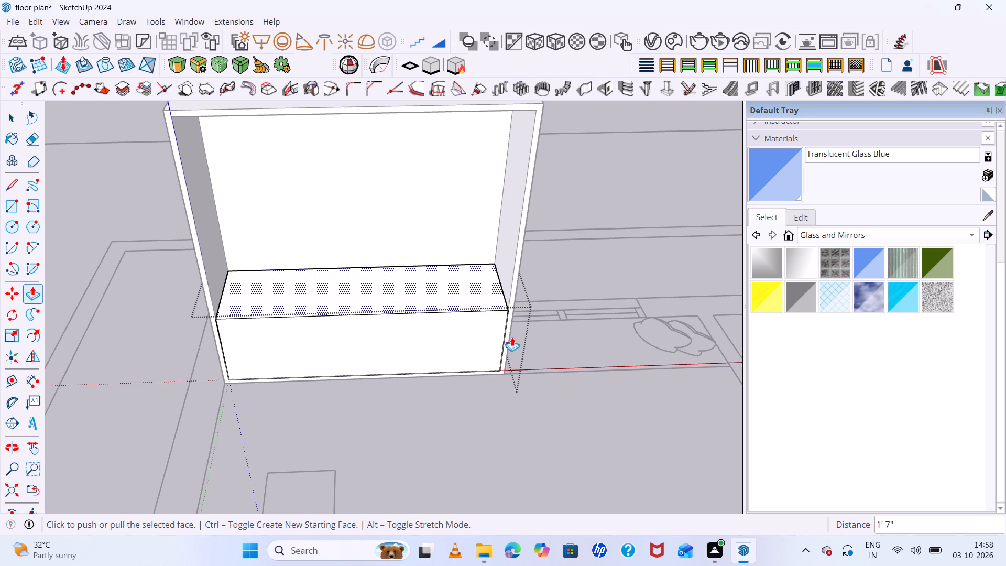
{"action": "middle_click_drag", "start_coordinate": [518, 281], "coordinate": [578, 133]}
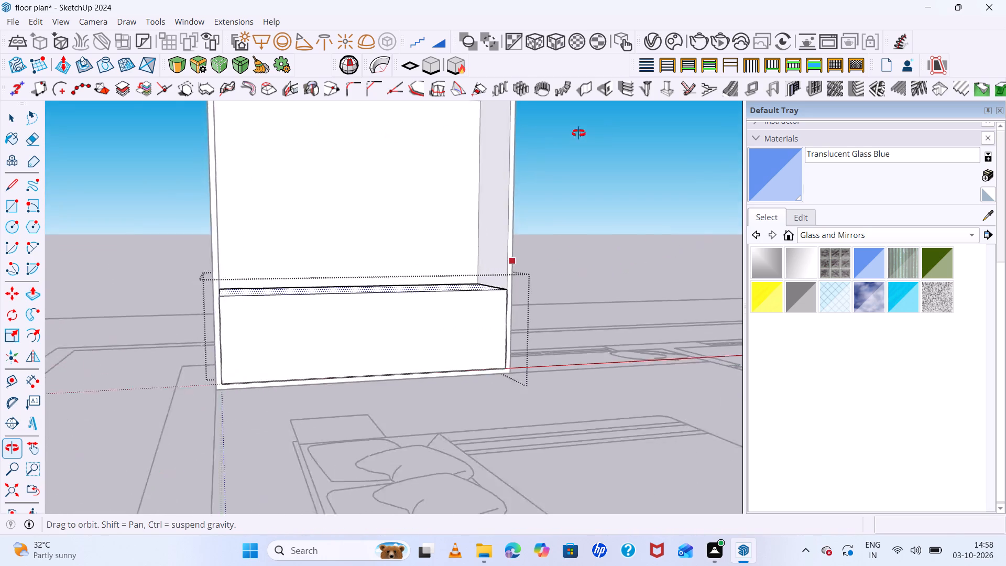
{"action": "middle_click_drag", "start_coordinate": [578, 133], "coordinate": [520, 114]}
{"action": "scroll", "coordinate": [520, 114], "scroll_direction": "up", "scroll_amount": 1}
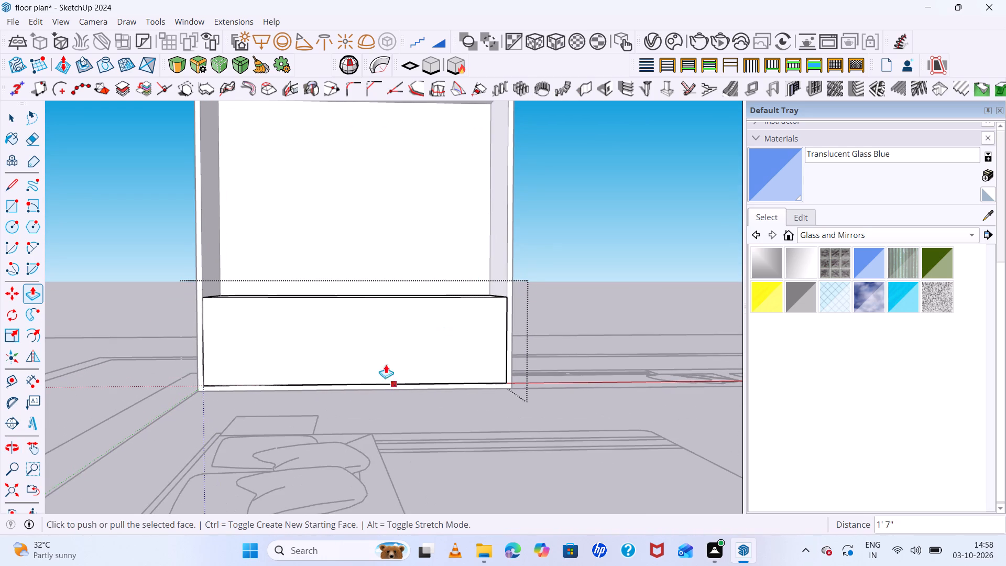
{"action": "middle_click_drag", "start_coordinate": [376, 301], "coordinate": [392, 363]}
{"action": "middle_click_drag", "start_coordinate": [575, 286], "coordinate": [522, 303]}
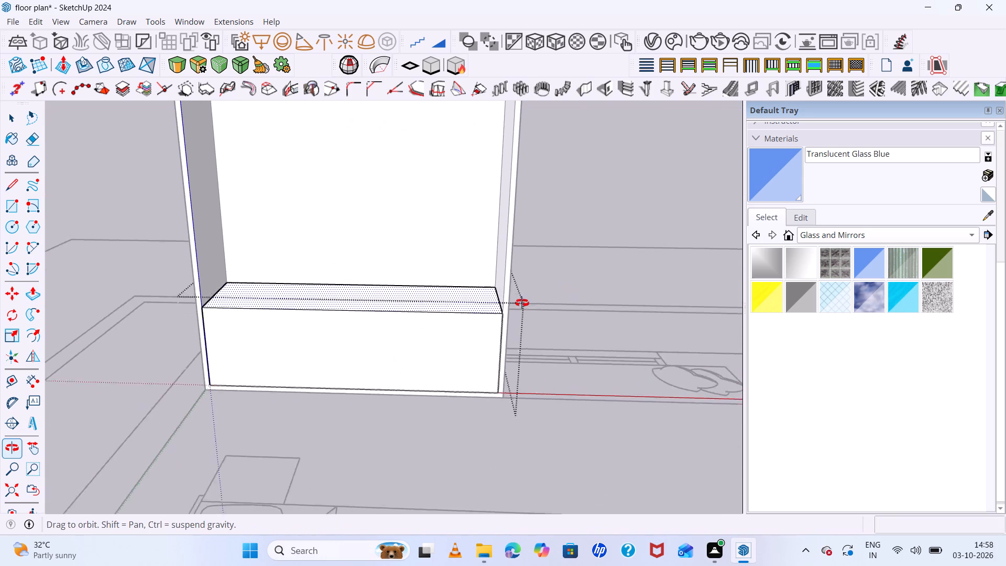
Open the wardrobe carcass group and copy its inner left side face about 2' 11" across as a central divider.
{"action": "middle_click_drag", "start_coordinate": [522, 303], "coordinate": [436, 308]}
{"action": "key", "text": "space"}
{"action": "left_click", "coordinate": [236, 213]}
{"action": "left_click", "coordinate": [237, 214]}
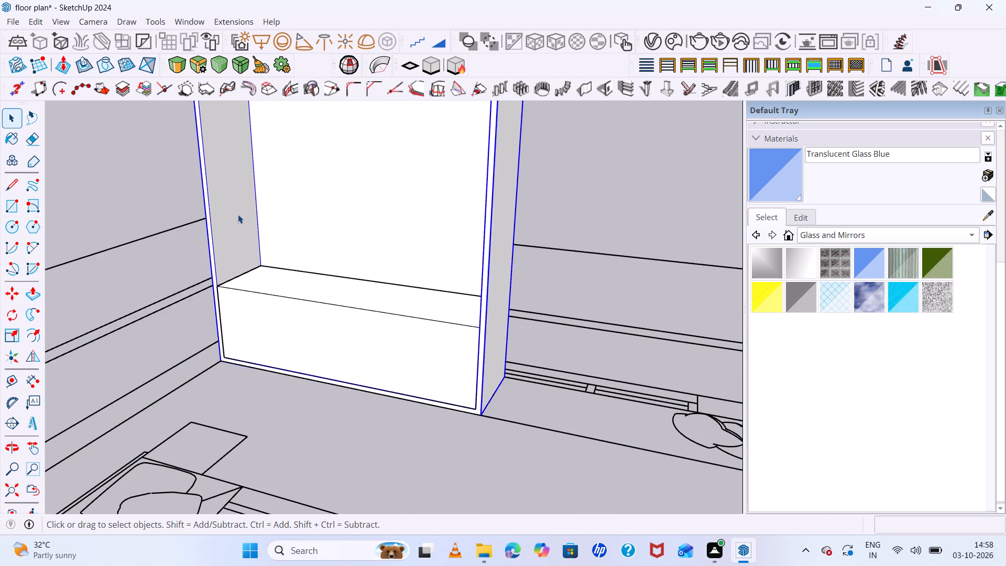
{"action": "double_click", "coordinate": [238, 214]}
{"action": "left_click", "coordinate": [238, 215]}
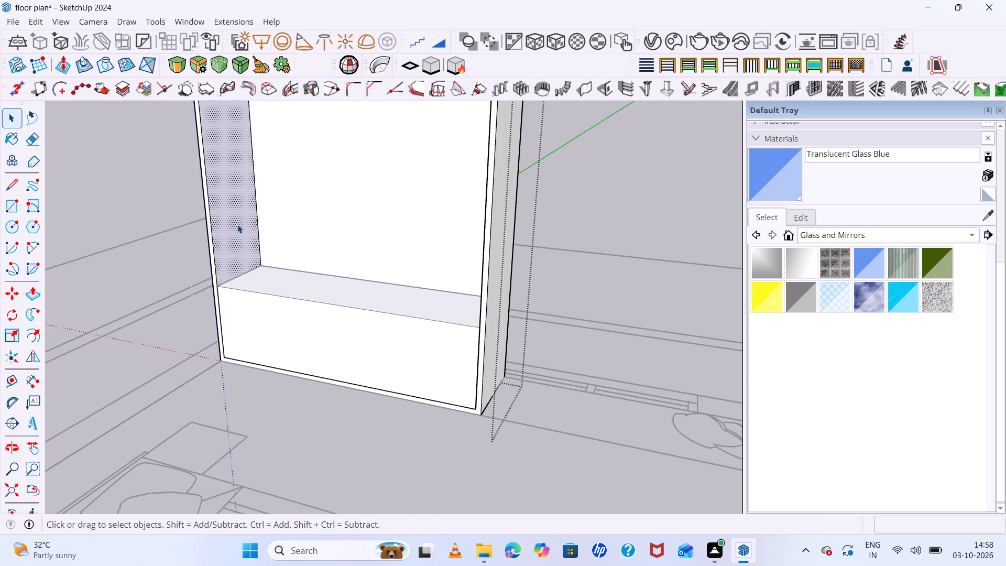
{"action": "key", "text": "m"}
{"action": "left_click", "coordinate": [218, 284]}
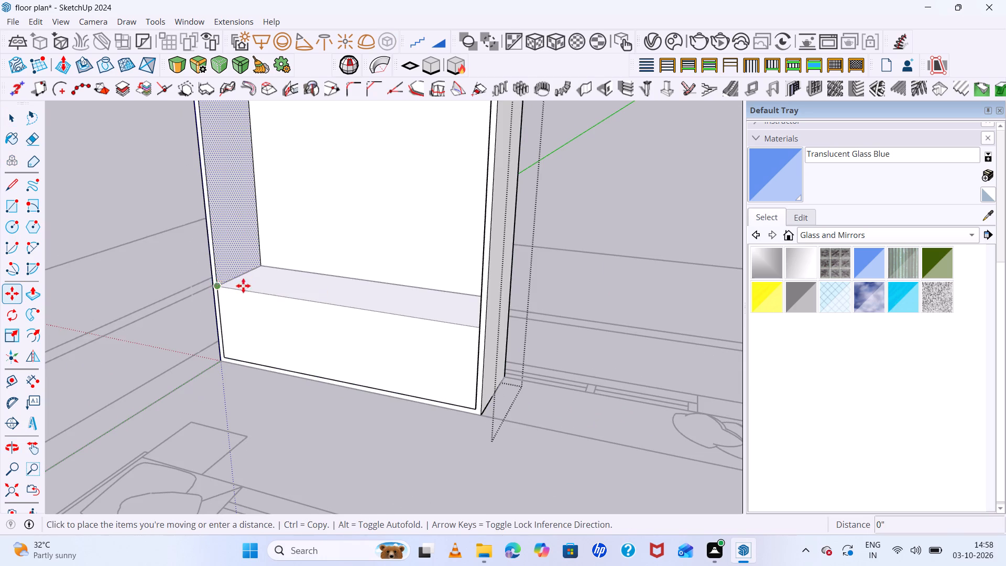
{"action": "left_click", "coordinate": [338, 305]}
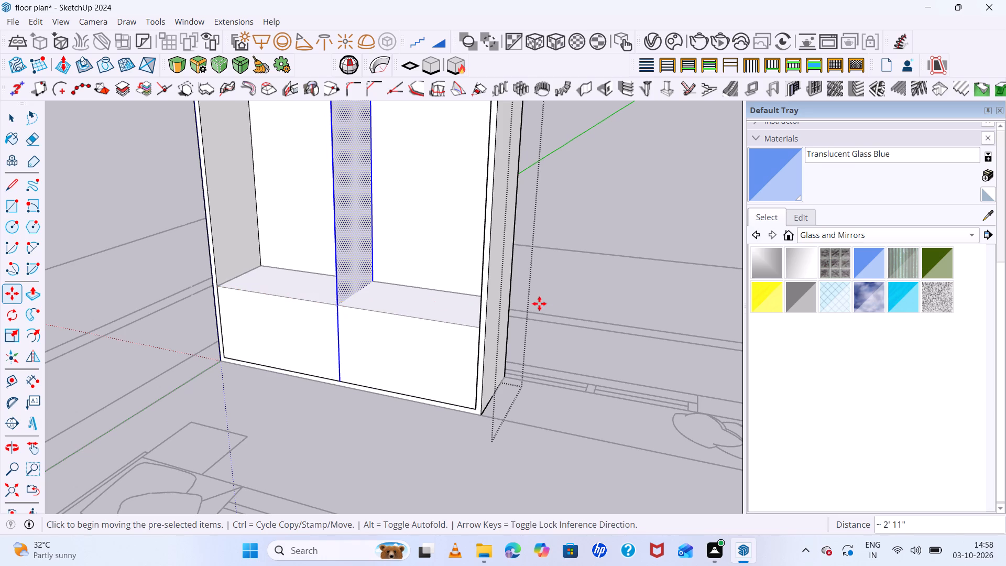
{"action": "middle_click_drag", "start_coordinate": [548, 306], "coordinate": [657, 265]}
{"action": "key", "text": "space"}
{"action": "left_click", "coordinate": [636, 243]}
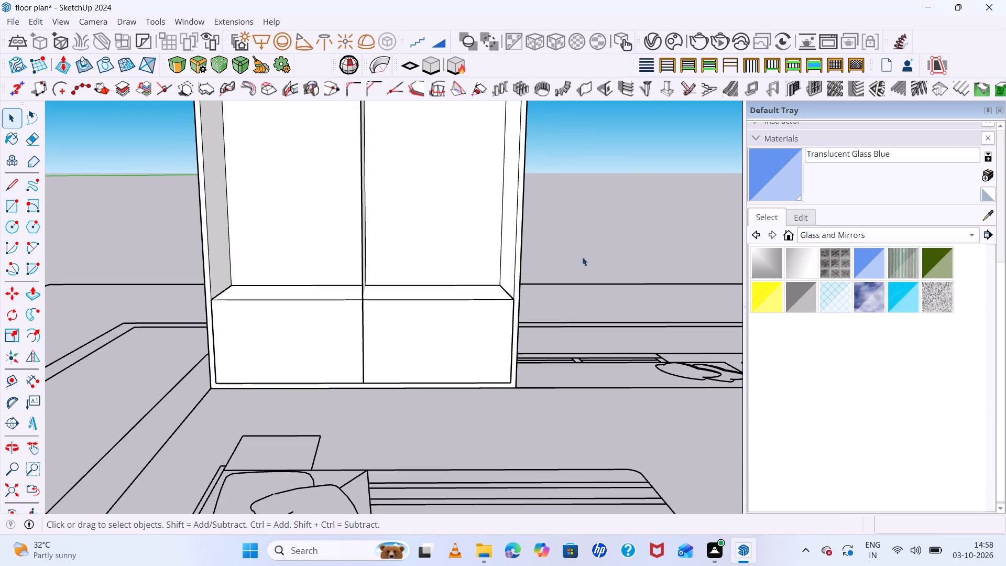
Reopen the carcass group and thicken the central divider face by 0.5" with Push/Pull.
{"action": "scroll", "coordinate": [355, 254], "scroll_direction": "up", "scroll_amount": 5}
{"action": "middle_click_drag", "start_coordinate": [426, 252], "coordinate": [357, 272]}
{"action": "left_click", "coordinate": [357, 263]}
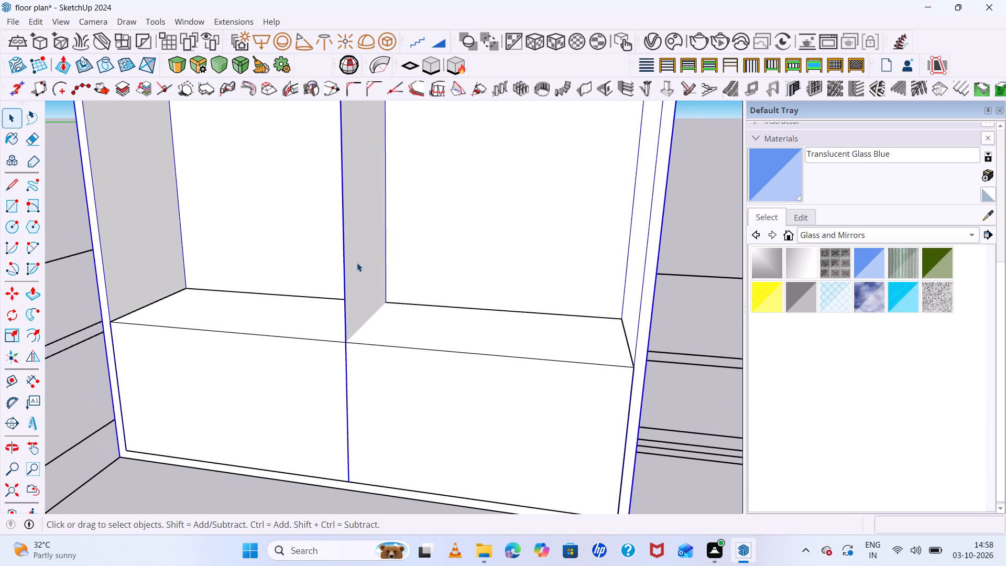
{"action": "scroll", "coordinate": [357, 263], "scroll_direction": "up", "scroll_amount": 5}
{"action": "double_click", "coordinate": [357, 262]}
{"action": "left_click", "coordinate": [357, 261]}
{"action": "left_click", "coordinate": [356, 261]}
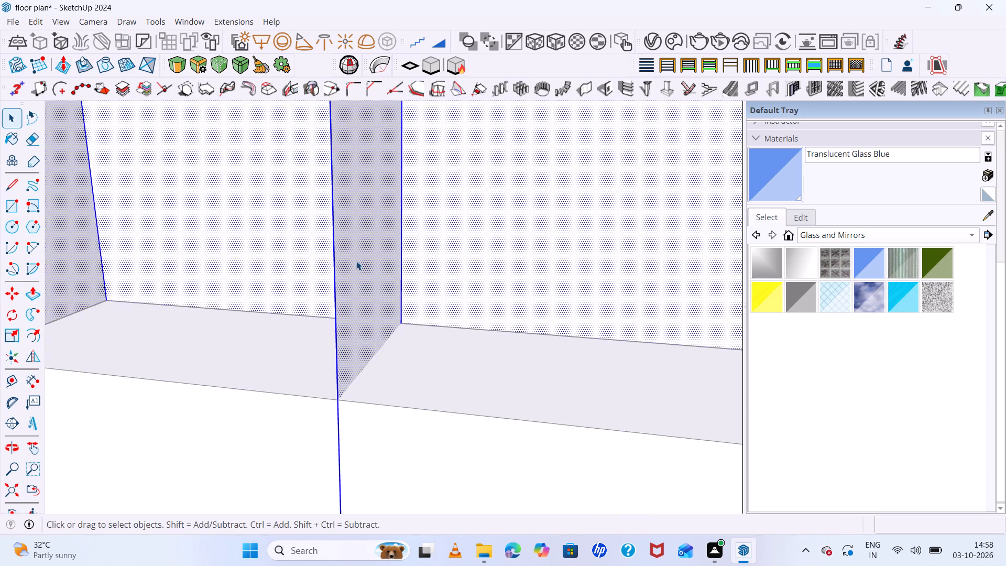
{"action": "key", "text": "p"}
{"action": "left_click", "coordinate": [356, 261]}
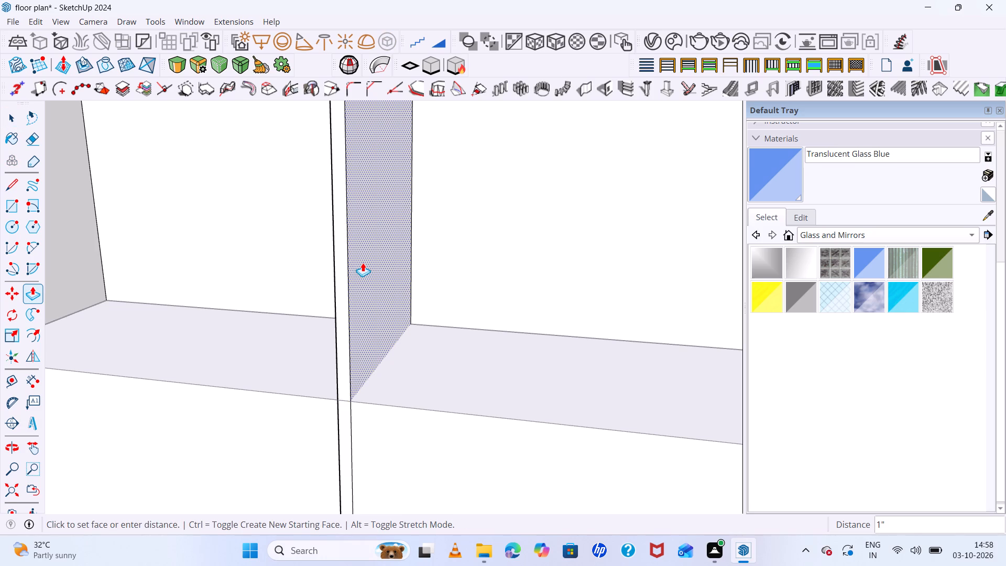
{"action": "type", "text": ".5"}
{"action": "key", "text": "Return"}
{"action": "scroll", "coordinate": [530, 311], "scroll_direction": "down", "scroll_amount": 5}
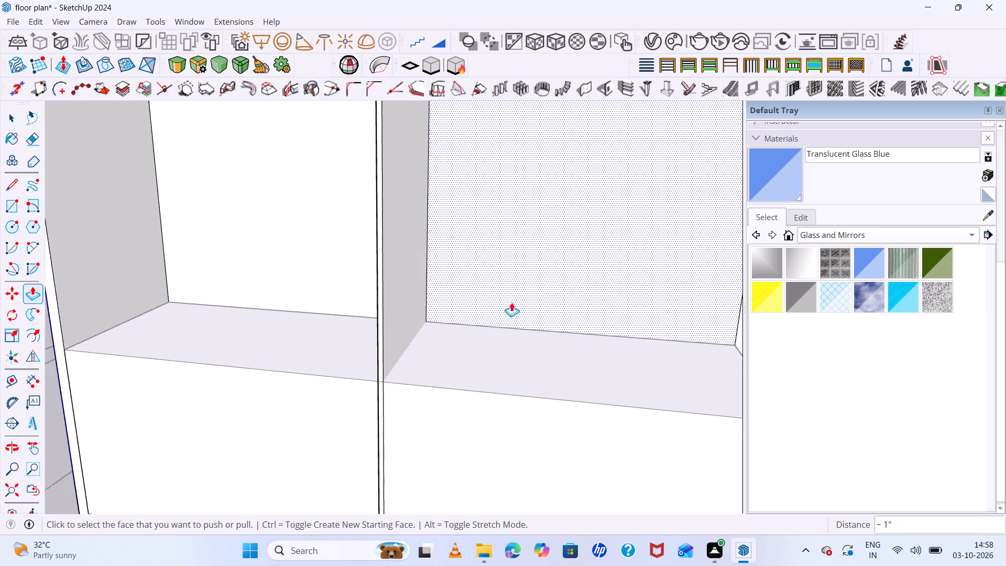
{"action": "scroll", "coordinate": [511, 302], "scroll_direction": "down", "scroll_amount": 15}
{"action": "middle_click_drag", "start_coordinate": [545, 306], "coordinate": [563, 268]}
{"action": "key", "text": "space"}
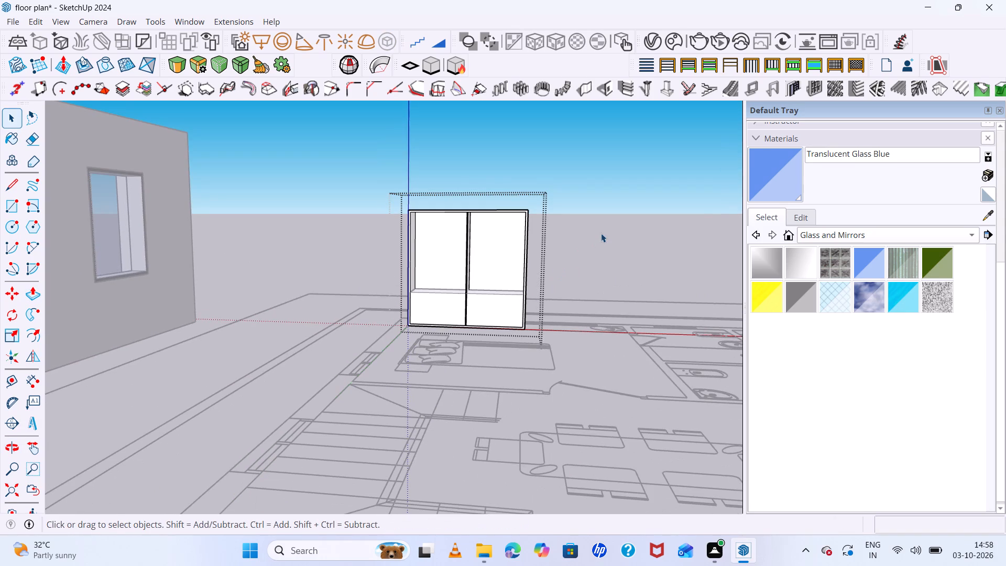
{"action": "left_click", "coordinate": [601, 233]}
Open the lower block group and offset its front face outline slightly inward to form a thin border.
{"action": "scroll", "coordinate": [474, 302], "scroll_direction": "up", "scroll_amount": 14}
{"action": "middle_click_drag", "start_coordinate": [562, 328], "coordinate": [619, 362]}
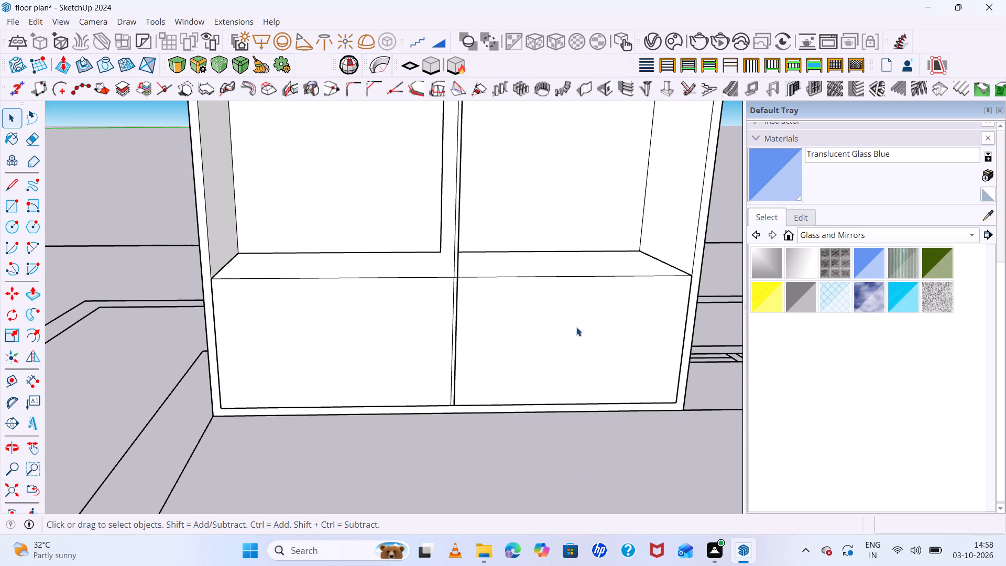
{"action": "double_click", "coordinate": [576, 327]}
{"action": "left_click", "coordinate": [572, 325]}
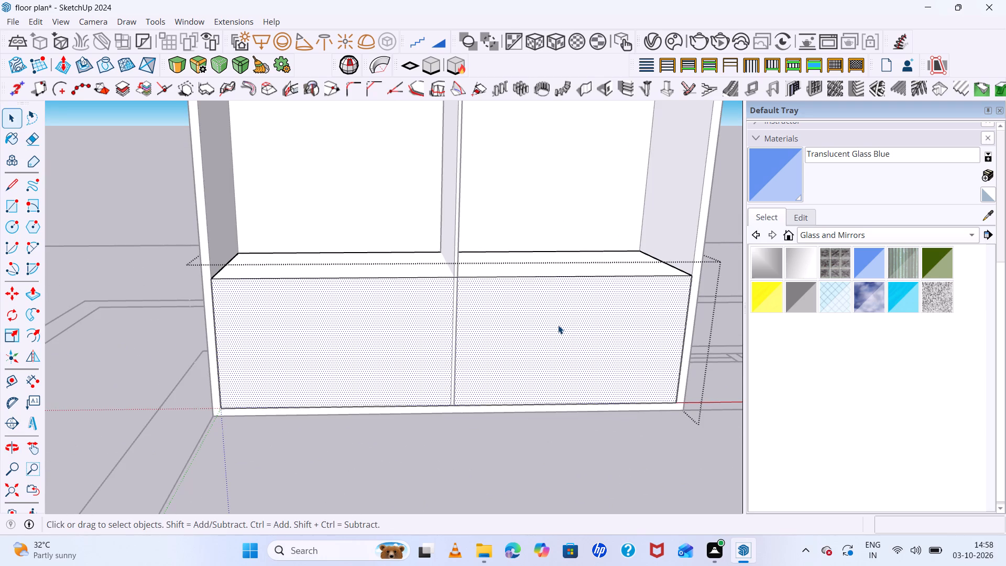
{"action": "key", "text": "f"}
{"action": "left_click", "coordinate": [550, 278]}
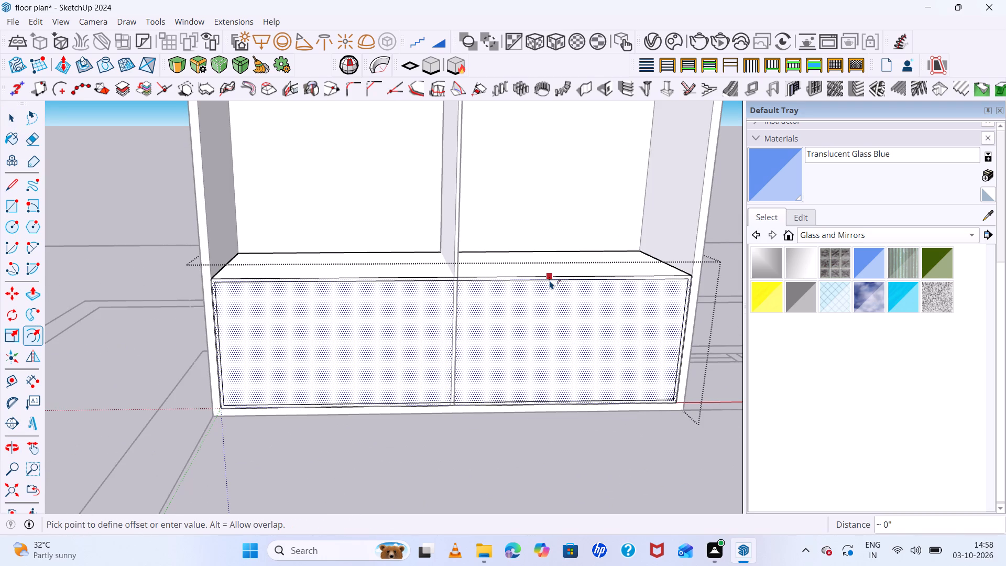
{"action": "left_click", "coordinate": [550, 280]}
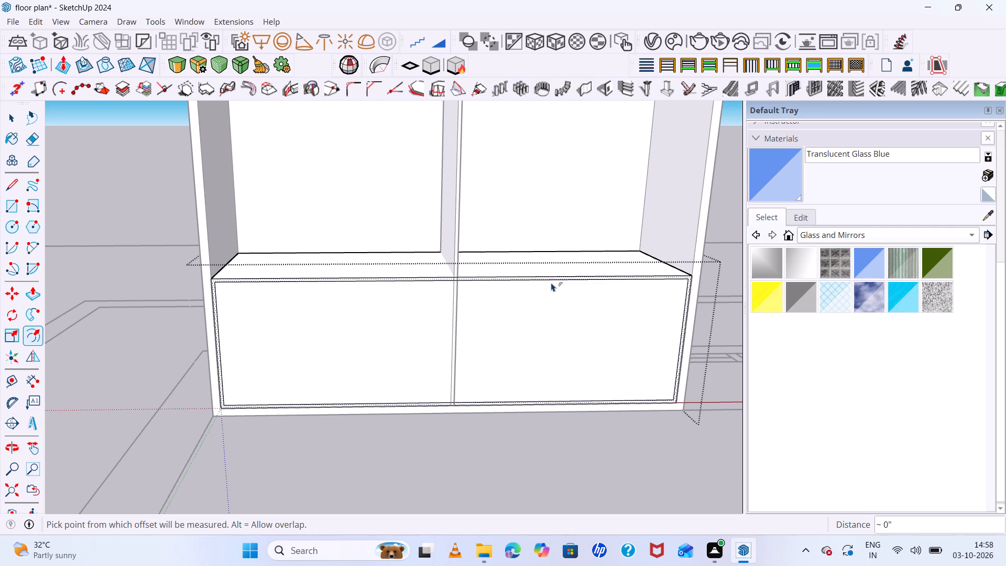
{"action": "key", "text": "space"}
{"action": "left_click", "coordinate": [554, 320]}
{"action": "key", "text": "space"}
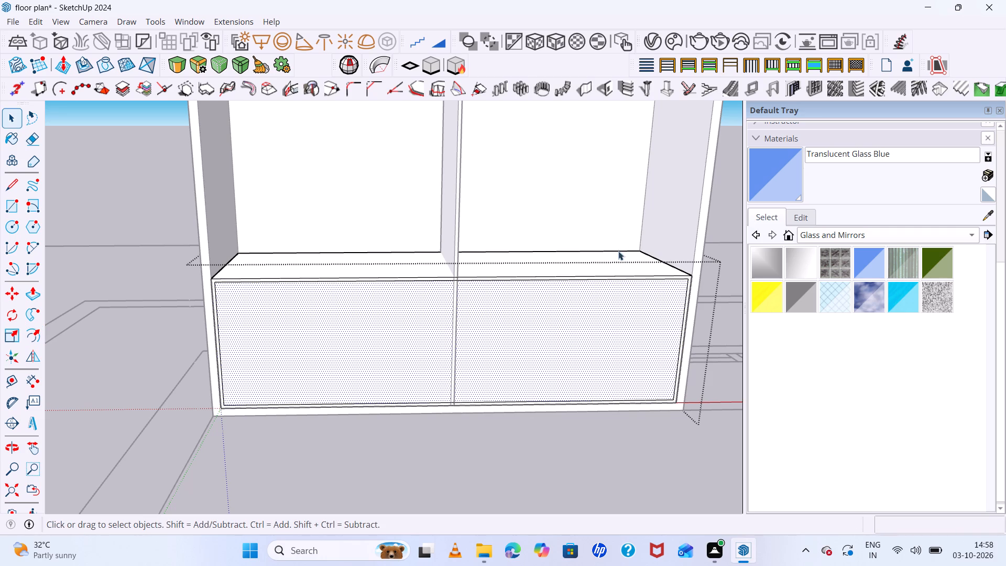
Draw two vertical lines about 1' 7" long along the divider's edges, splitting the lower block's inset front into two panels.
{"action": "scroll", "coordinate": [464, 416], "scroll_direction": "up", "scroll_amount": 7}
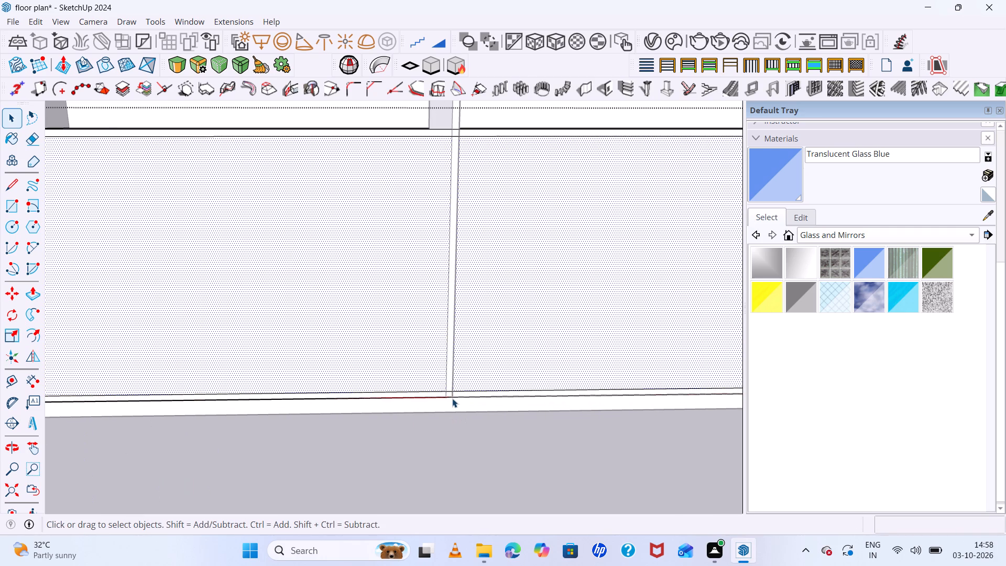
{"action": "key", "text": "l"}
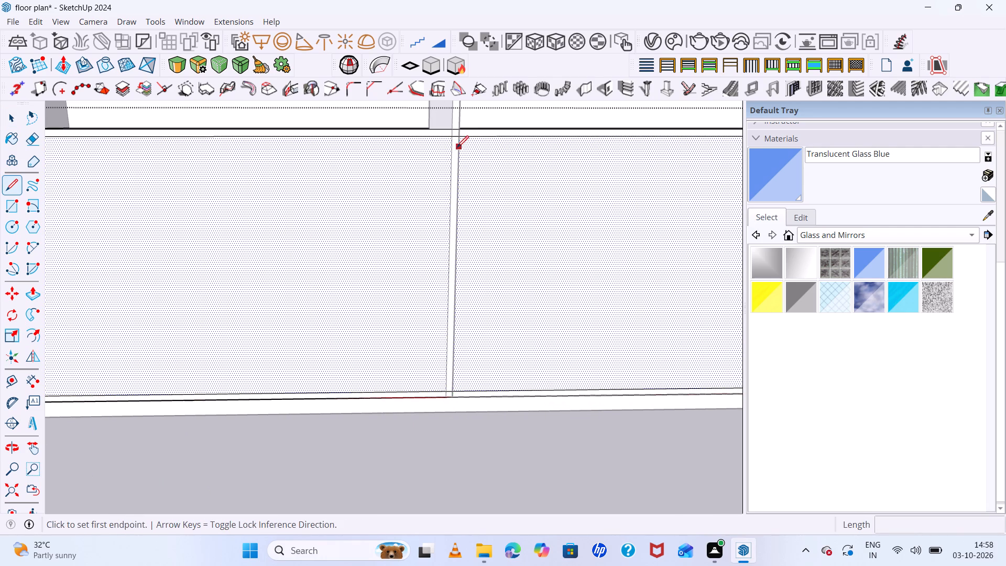
{"action": "scroll", "coordinate": [457, 147], "scroll_direction": "up", "scroll_amount": 4}
{"action": "left_click", "coordinate": [452, 132]}
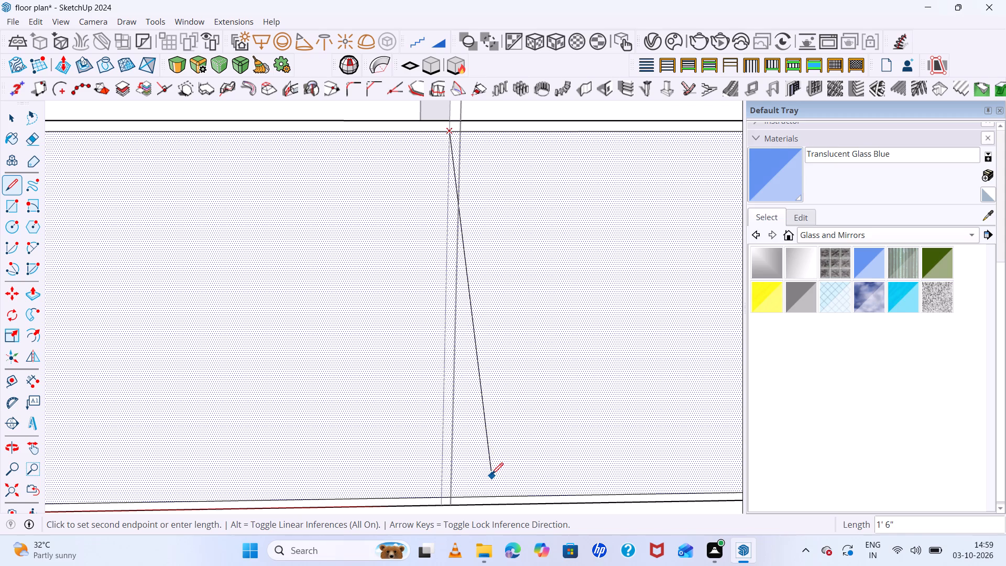
{"action": "scroll", "coordinate": [458, 469], "scroll_direction": "up", "scroll_amount": 4}
{"action": "scroll", "coordinate": [426, 392], "scroll_direction": "down", "scroll_amount": 6}
{"action": "scroll", "coordinate": [434, 451], "scroll_direction": "up", "scroll_amount": 3}
{"action": "left_click", "coordinate": [435, 474]}
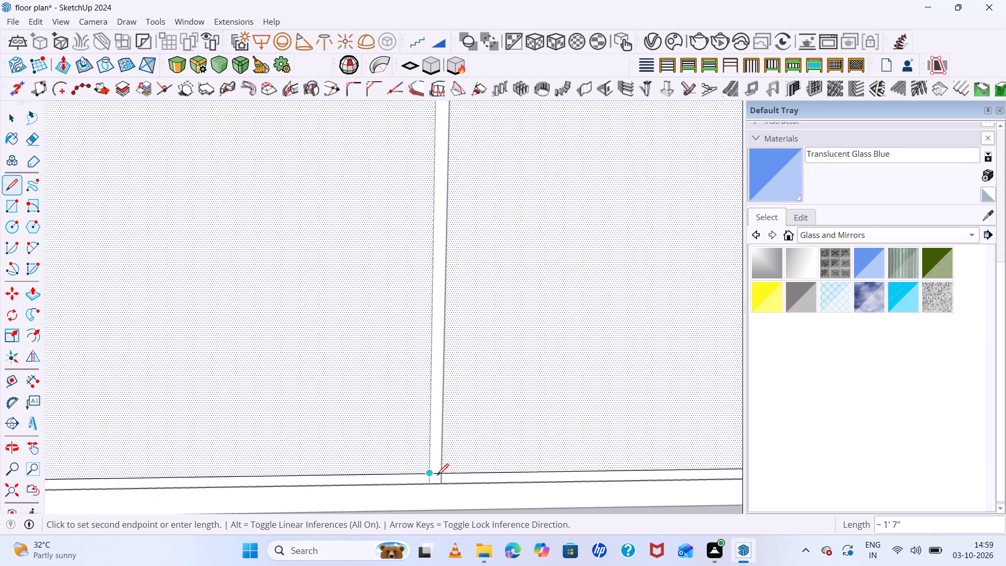
{"action": "scroll", "coordinate": [464, 301], "scroll_direction": "down", "scroll_amount": 9}
{"action": "scroll", "coordinate": [464, 178], "scroll_direction": "up", "scroll_amount": 6}
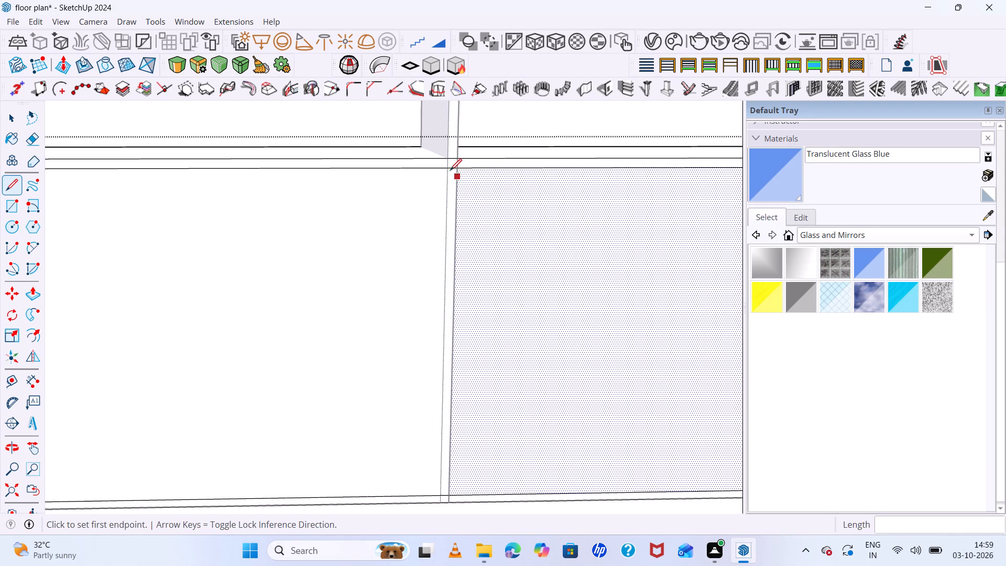
{"action": "left_click", "coordinate": [461, 168]}
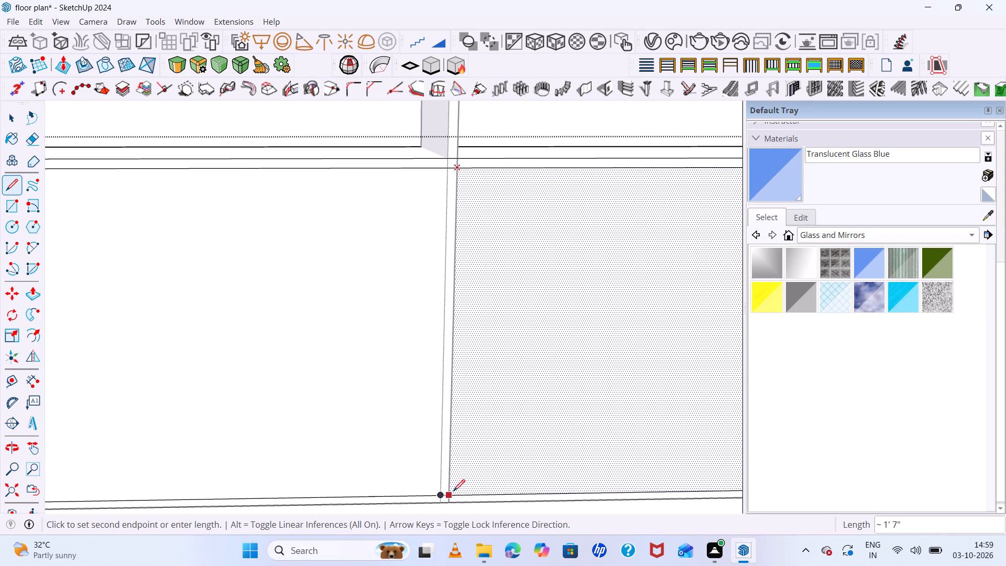
{"action": "left_click", "coordinate": [455, 493]}
{"action": "key", "text": "space"}
{"action": "scroll", "coordinate": [456, 278], "scroll_direction": "down", "scroll_amount": 4}
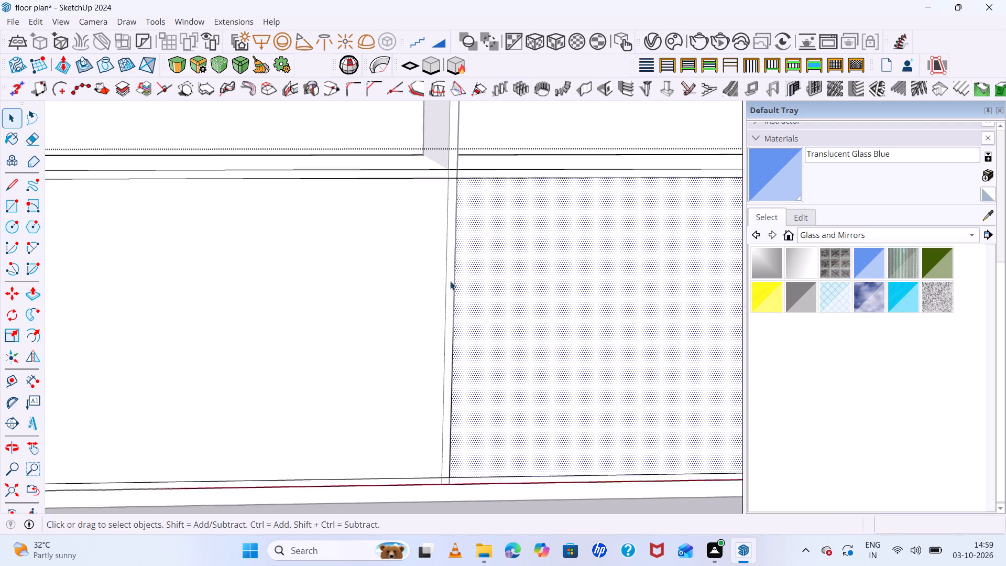
{"action": "scroll", "coordinate": [450, 281], "scroll_direction": "down", "scroll_amount": 11}
{"action": "left_click", "coordinate": [654, 203]}
Examine the divided front of the lower block and where it meets the central divider.
{"action": "middle_click_drag", "start_coordinate": [556, 306], "coordinate": [692, 337]}
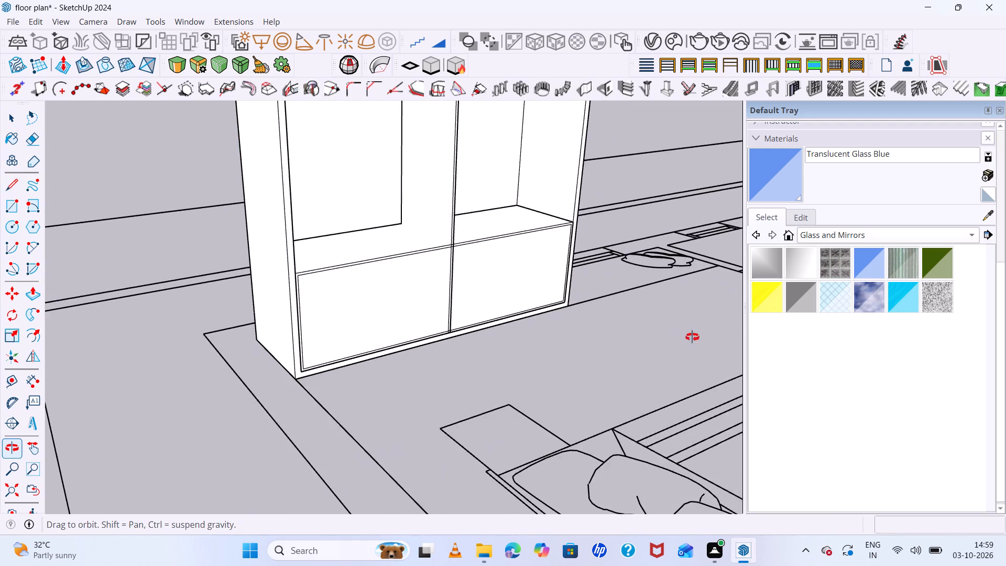
{"action": "middle_click_drag", "start_coordinate": [692, 337], "coordinate": [476, 322]}
{"action": "middle_click", "coordinate": [472, 321]}
{"action": "scroll", "coordinate": [390, 258], "scroll_direction": "up", "scroll_amount": 6}
{"action": "scroll", "coordinate": [465, 259], "scroll_direction": "up", "scroll_amount": 10}
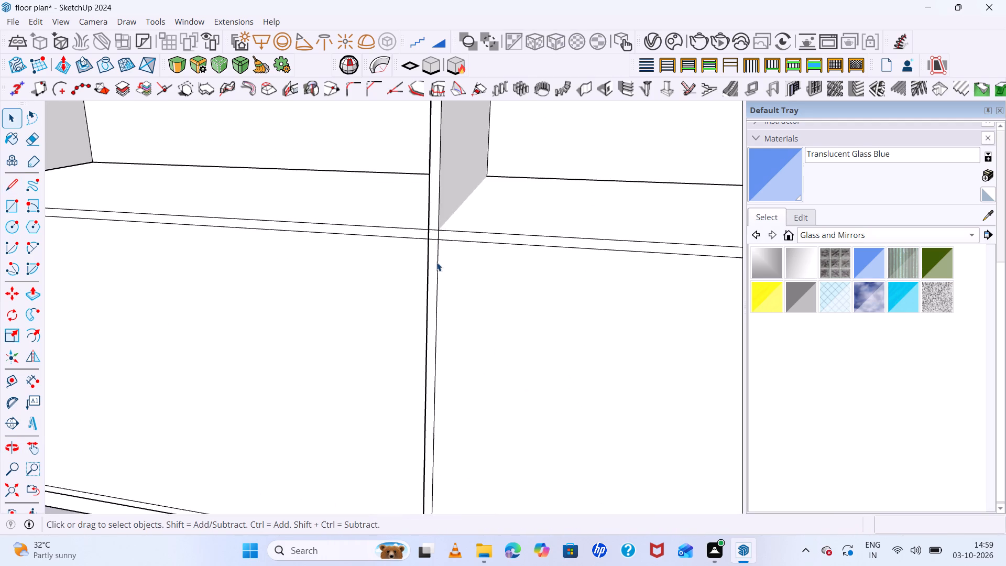
{"action": "scroll", "coordinate": [436, 262], "scroll_direction": "up", "scroll_amount": 9}
{"action": "scroll", "coordinate": [431, 258], "scroll_direction": "down", "scroll_amount": 15}
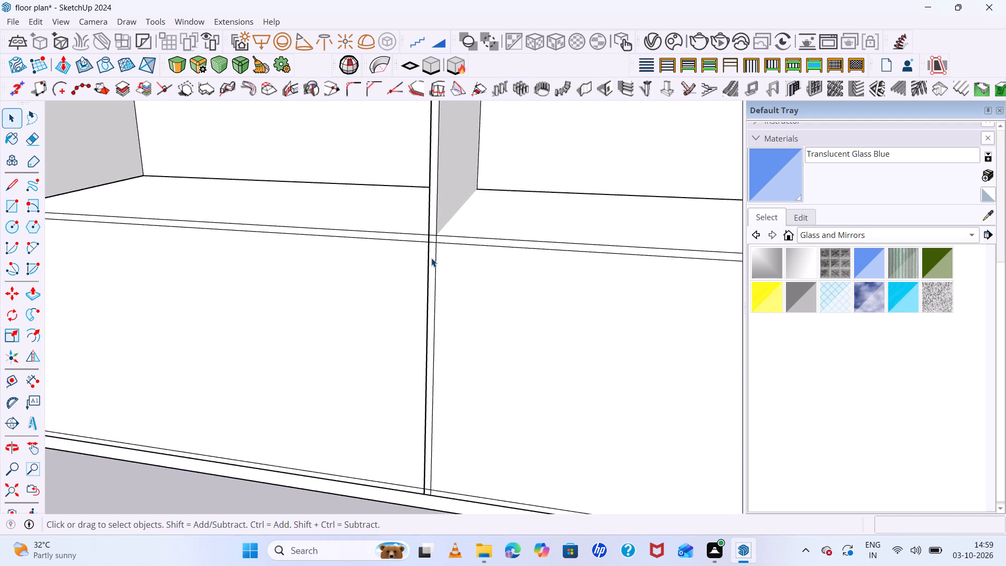
{"action": "scroll", "coordinate": [431, 258], "scroll_direction": "down", "scroll_amount": 7}
{"action": "middle_click_drag", "start_coordinate": [669, 343], "coordinate": [812, 350]}
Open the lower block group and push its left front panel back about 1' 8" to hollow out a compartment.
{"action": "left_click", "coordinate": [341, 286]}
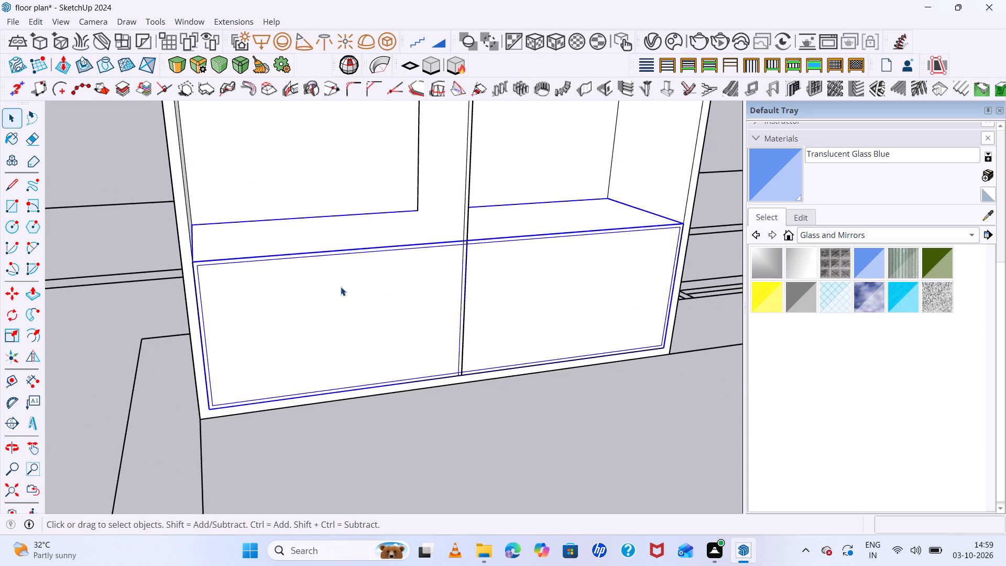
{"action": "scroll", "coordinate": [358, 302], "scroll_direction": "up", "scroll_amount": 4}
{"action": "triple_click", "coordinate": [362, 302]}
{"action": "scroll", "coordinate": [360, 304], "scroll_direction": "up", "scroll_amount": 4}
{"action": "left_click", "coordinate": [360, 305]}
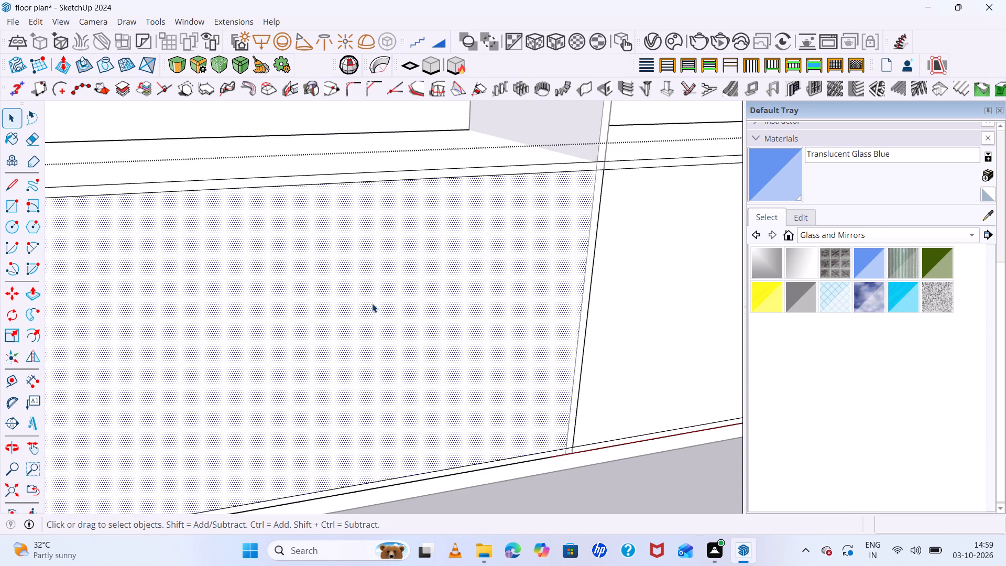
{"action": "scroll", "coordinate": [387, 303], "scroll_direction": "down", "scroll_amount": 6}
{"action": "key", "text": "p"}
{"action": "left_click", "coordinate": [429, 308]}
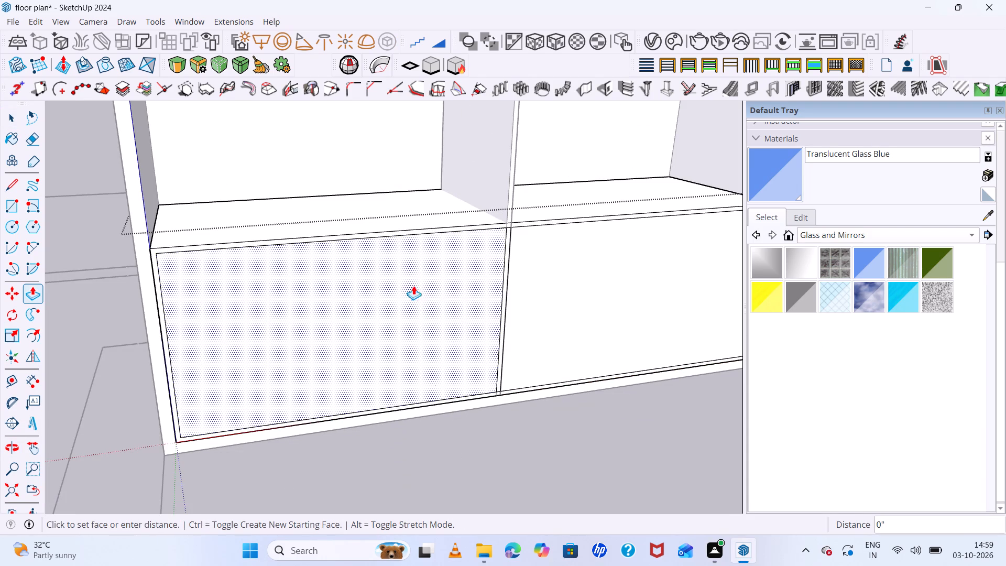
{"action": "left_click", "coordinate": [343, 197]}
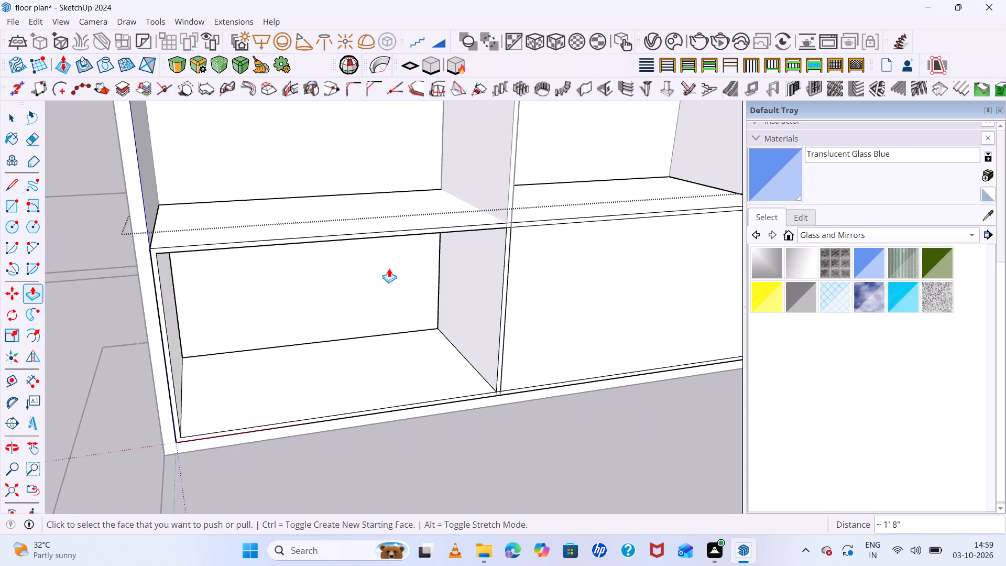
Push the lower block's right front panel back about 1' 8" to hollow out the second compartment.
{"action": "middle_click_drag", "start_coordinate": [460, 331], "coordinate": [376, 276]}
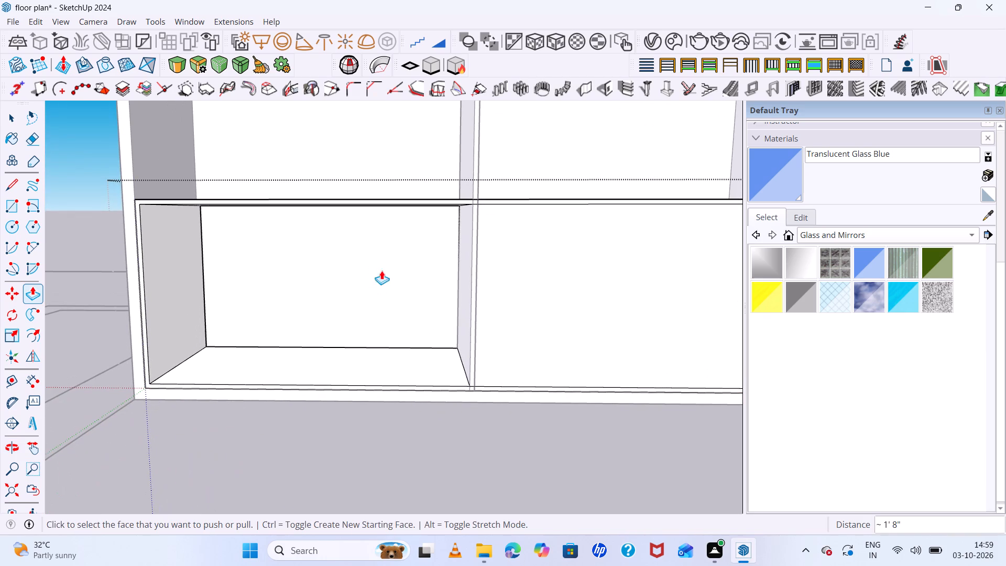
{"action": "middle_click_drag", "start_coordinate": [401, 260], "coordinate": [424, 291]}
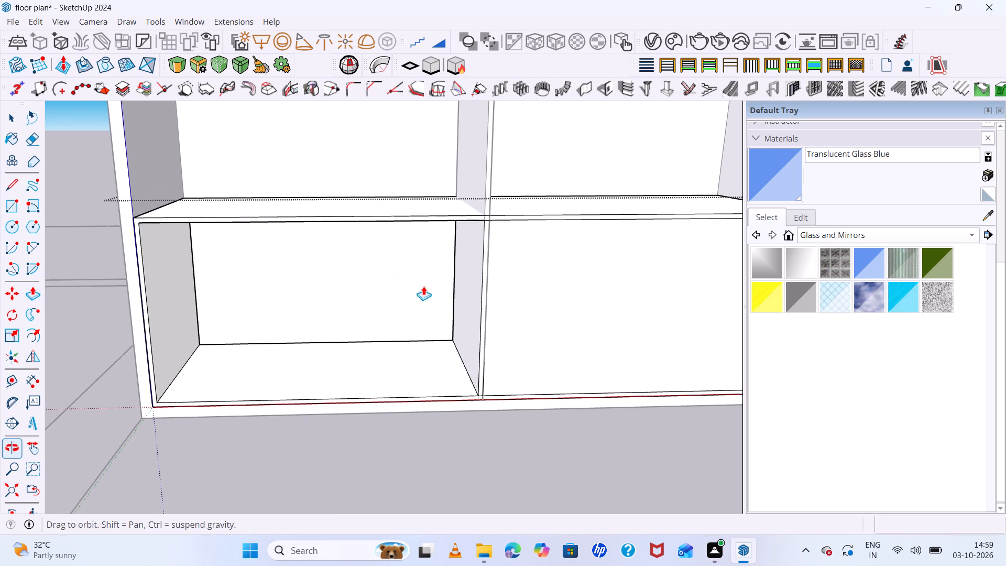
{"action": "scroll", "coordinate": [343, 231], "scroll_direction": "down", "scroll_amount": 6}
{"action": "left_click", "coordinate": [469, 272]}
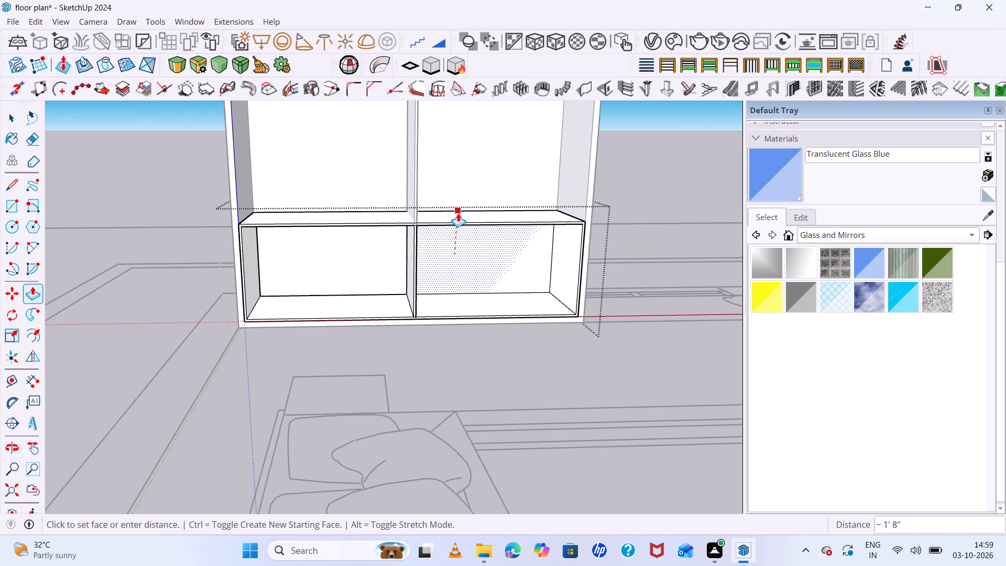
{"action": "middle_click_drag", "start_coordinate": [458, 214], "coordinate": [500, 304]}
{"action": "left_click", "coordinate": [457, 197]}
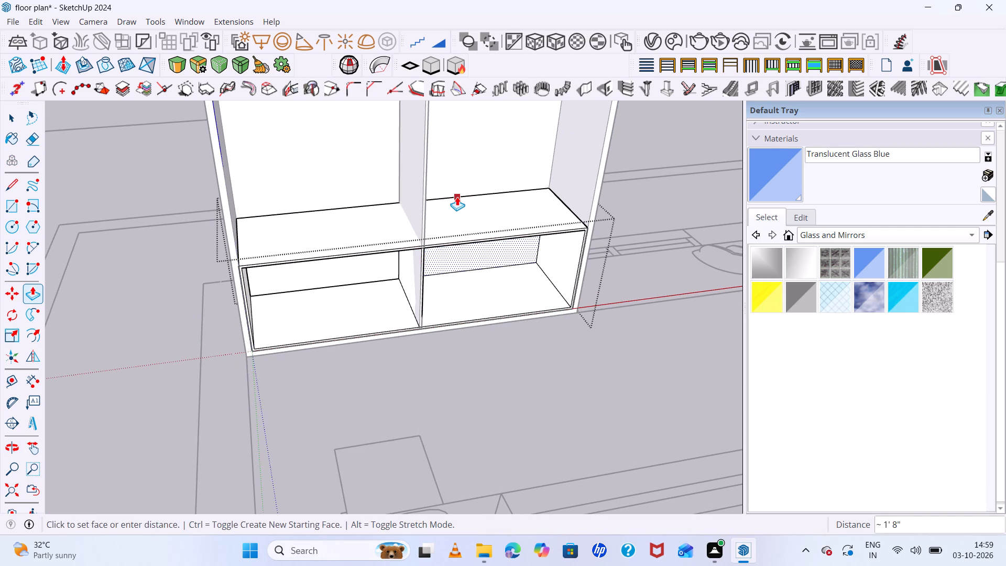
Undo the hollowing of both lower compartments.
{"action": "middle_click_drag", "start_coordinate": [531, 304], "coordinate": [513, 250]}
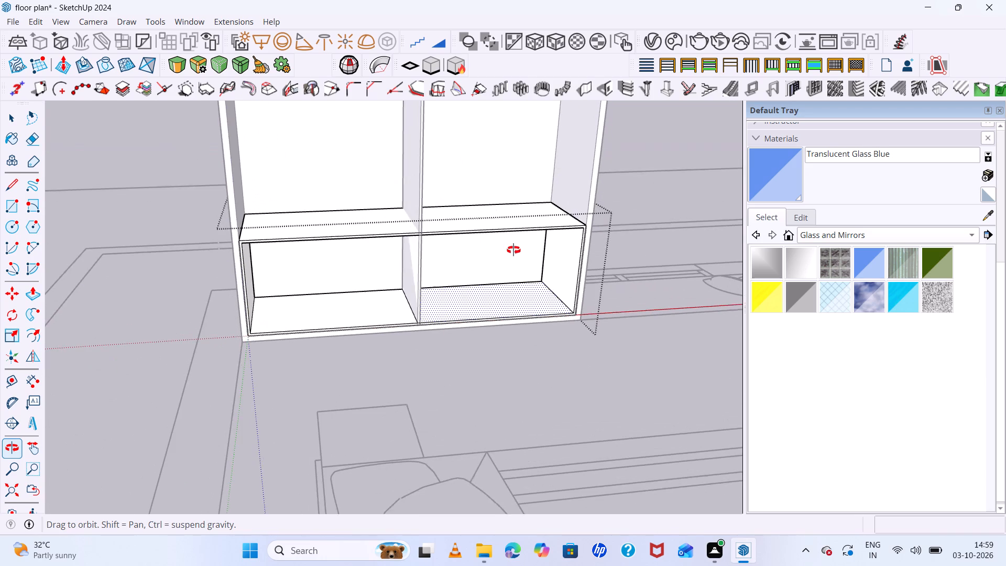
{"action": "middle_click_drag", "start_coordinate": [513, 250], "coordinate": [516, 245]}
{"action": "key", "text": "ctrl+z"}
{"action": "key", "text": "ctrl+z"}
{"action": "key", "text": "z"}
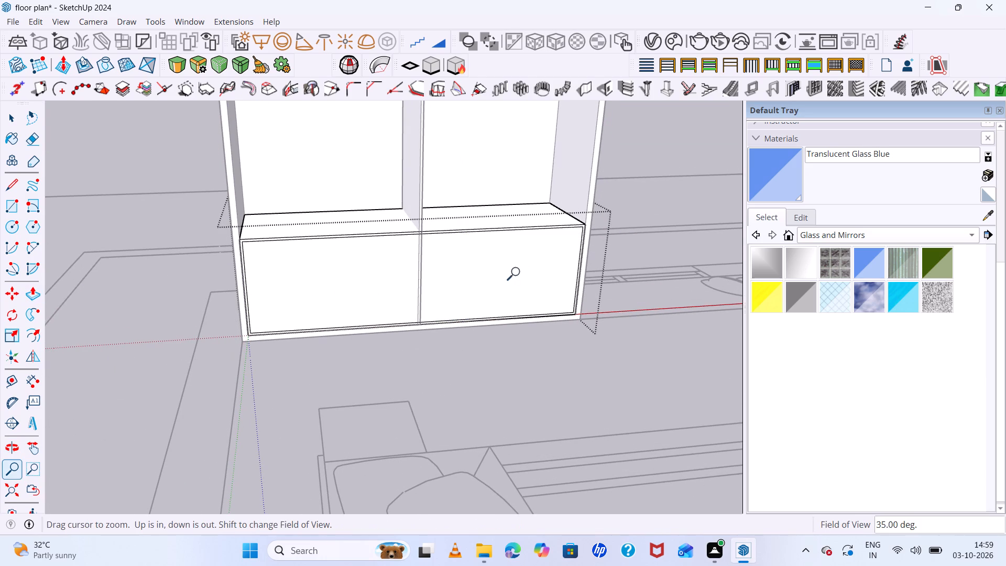
Copy the left and right front panel faces of the wardrobe's lower block.
{"action": "key", "text": "space"}
{"action": "left_click", "coordinate": [389, 274]}
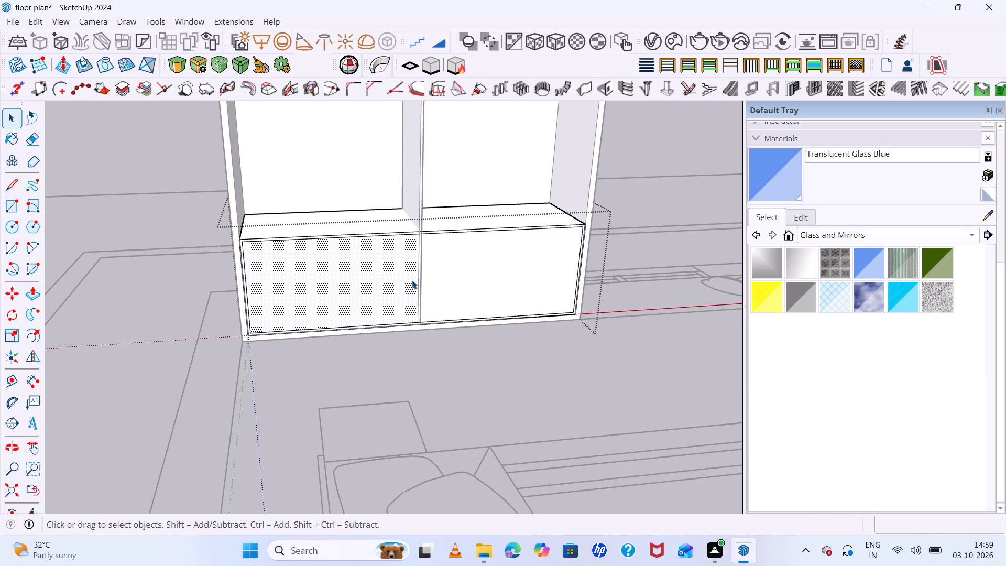
{"action": "left_click", "coordinate": [498, 267], "text": "shift"}
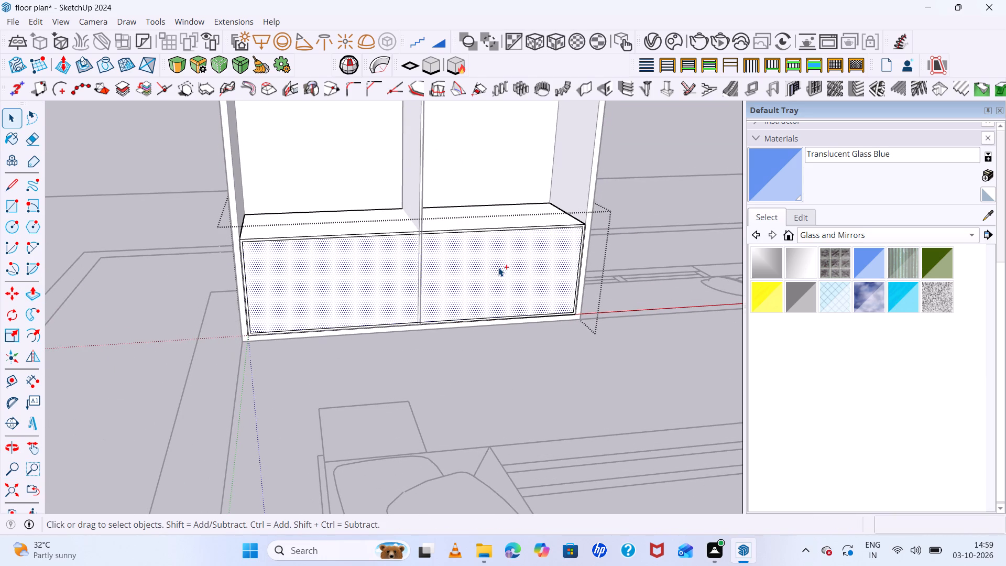
{"action": "key", "text": "ctrl+c"}
Push both front panels of the lower block back about 1' 9" to hollow out the two compartments.
{"action": "left_click", "coordinate": [632, 187]}
{"action": "triple_click", "coordinate": [526, 275]}
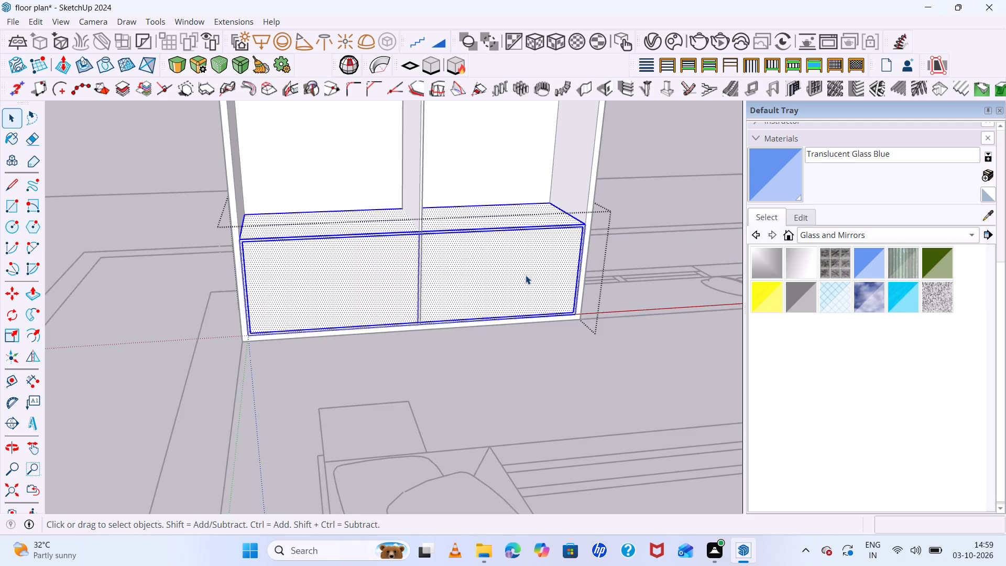
{"action": "left_click", "coordinate": [526, 275]}
{"action": "left_click", "coordinate": [526, 275]}
{"action": "key", "text": "p"}
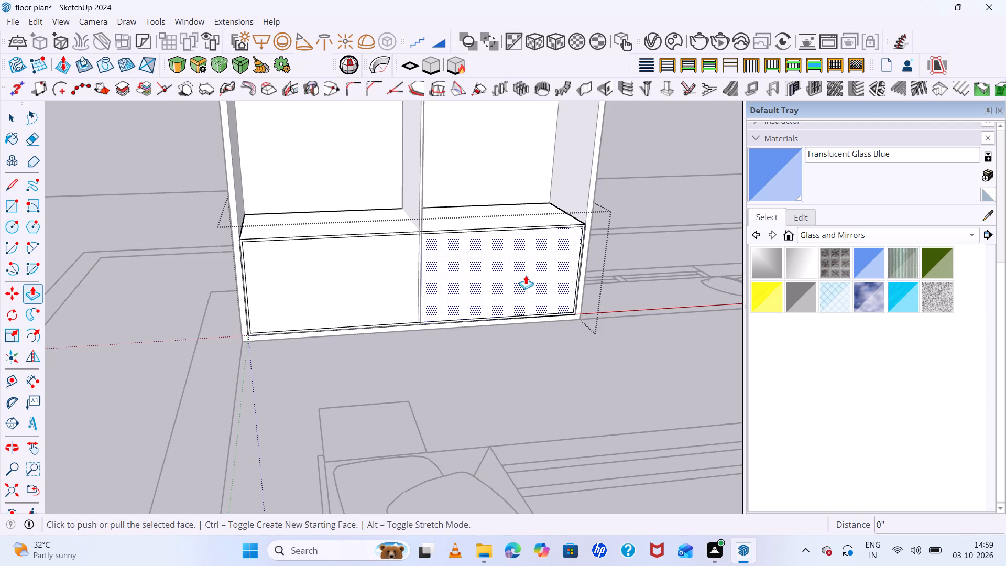
{"action": "left_click", "coordinate": [526, 275]}
{"action": "left_click", "coordinate": [491, 204]}
{"action": "left_click", "coordinate": [368, 284]}
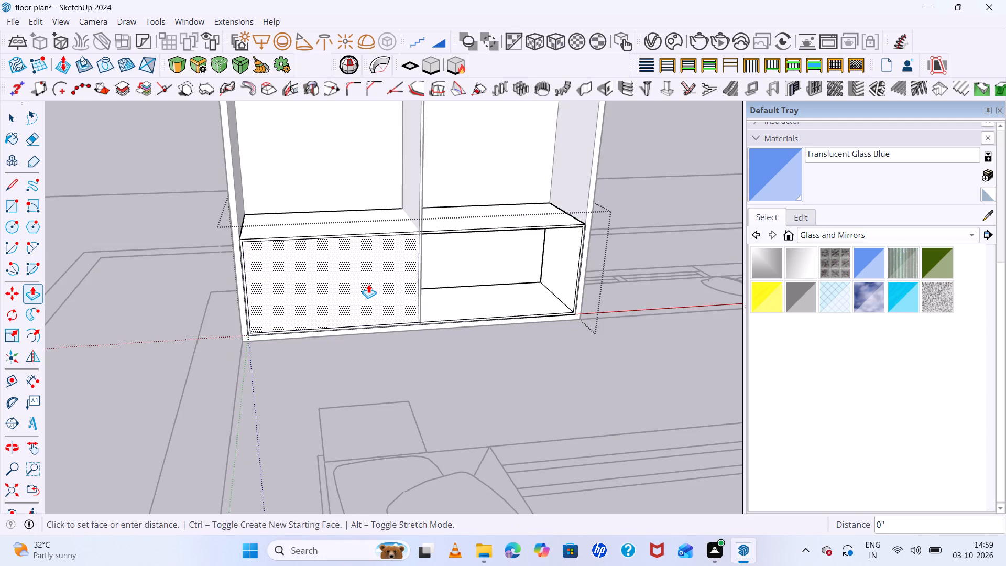
{"action": "left_click", "coordinate": [367, 281]}
{"action": "key", "text": "ctrl+z"}
{"action": "left_click", "coordinate": [359, 281]}
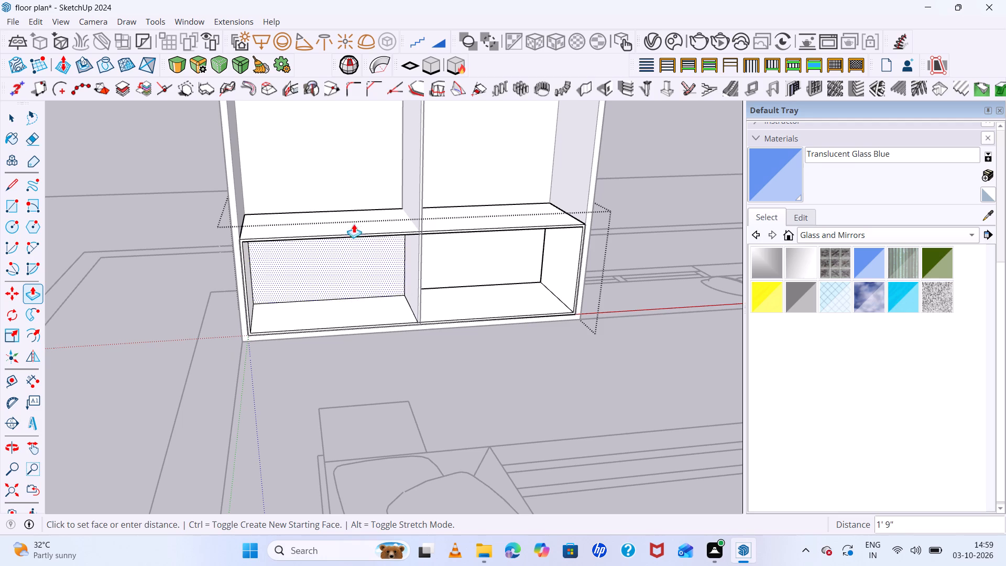
{"action": "left_click", "coordinate": [358, 209]}
Paste the copied front faces in place over the hollowed compartments and close the lower block group.
{"action": "middle_click_drag", "start_coordinate": [519, 301], "coordinate": [528, 237]}
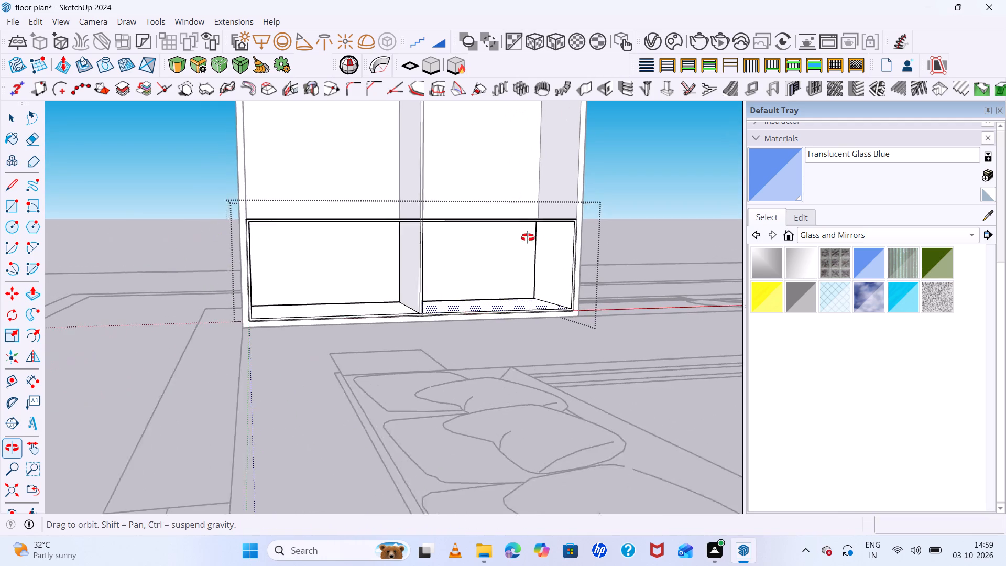
{"action": "middle_click_drag", "start_coordinate": [528, 237], "coordinate": [524, 239]}
{"action": "key", "text": "space"}
{"action": "left_click", "coordinate": [40, 24]}
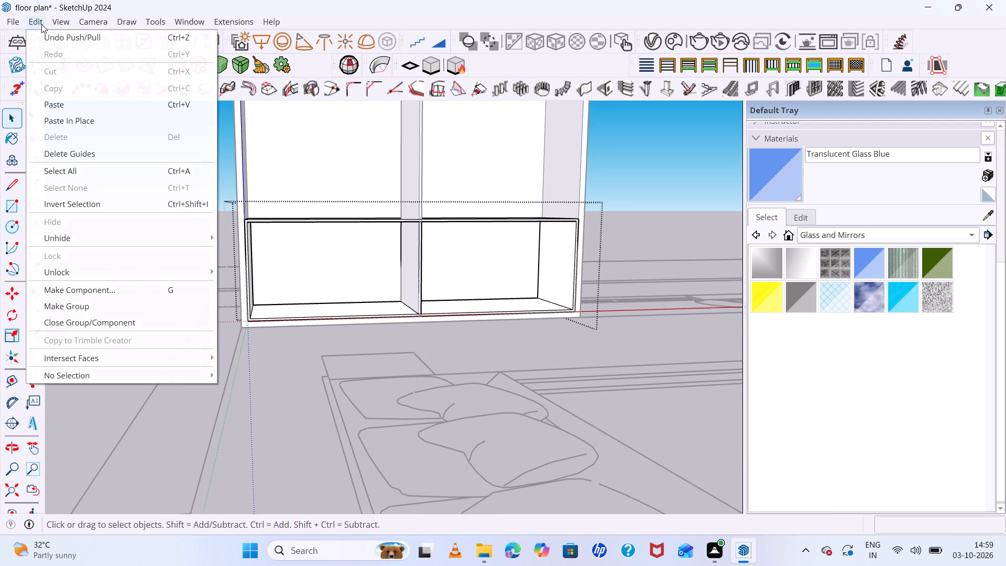
{"action": "left_click", "coordinate": [118, 123]}
{"action": "middle_click_drag", "start_coordinate": [672, 310], "coordinate": [616, 310]}
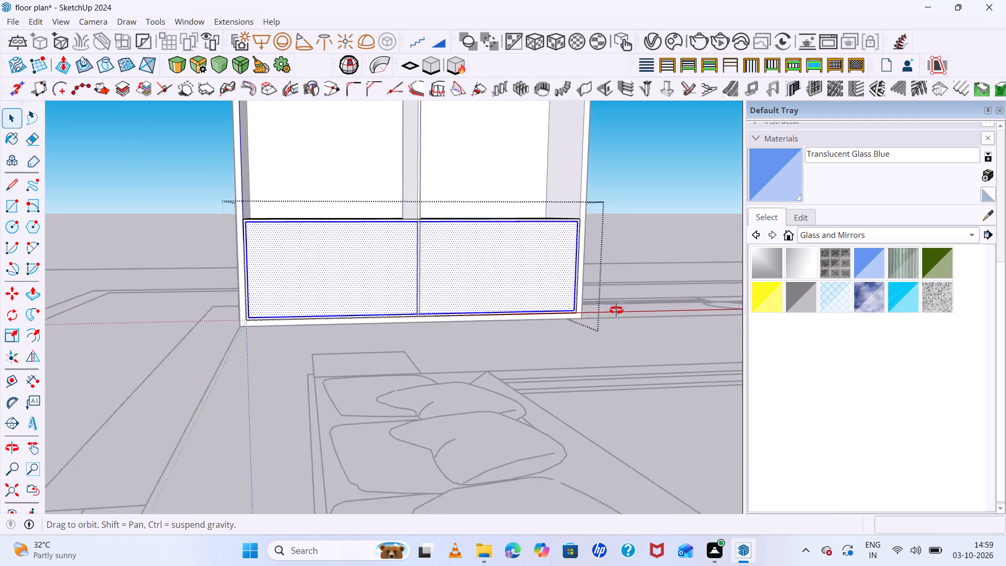
{"action": "middle_click_drag", "start_coordinate": [616, 310], "coordinate": [474, 343]}
{"action": "middle_click", "coordinate": [474, 343]}
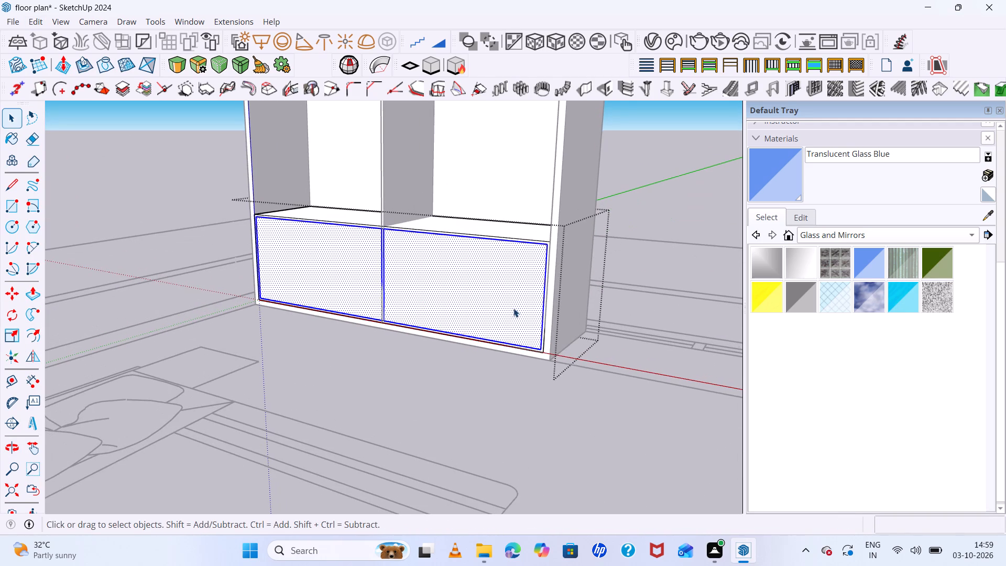
{"action": "key", "text": "space"}
{"action": "left_click", "coordinate": [632, 212]}
Examine the wardrobe's closed lower fronts and its position in the bedroom of the floor plan.
{"action": "scroll", "coordinate": [521, 275], "scroll_direction": "down", "scroll_amount": 2}
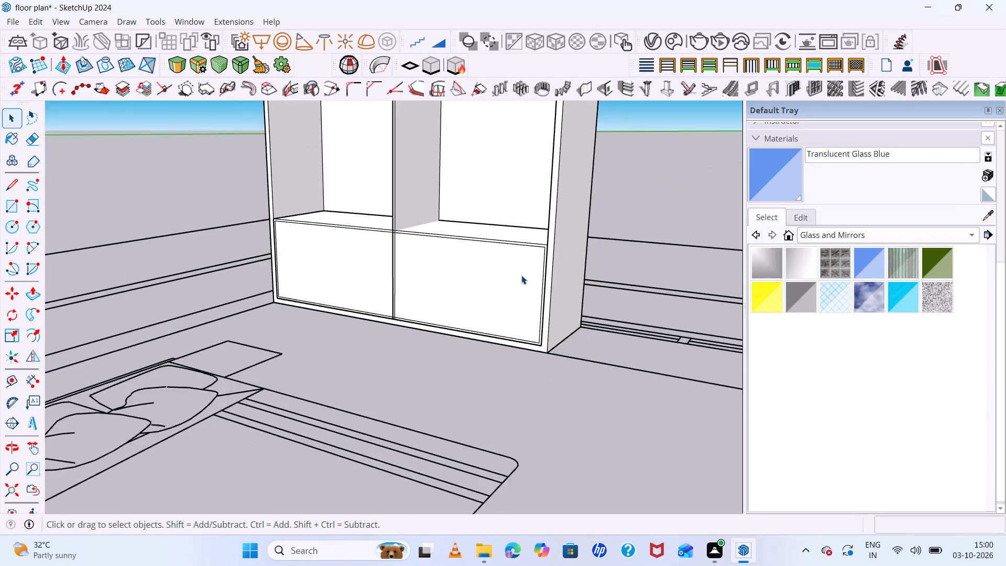
{"action": "scroll", "coordinate": [521, 275], "scroll_direction": "down", "scroll_amount": 9}
{"action": "middle_click_drag", "start_coordinate": [474, 290], "coordinate": [380, 231]}
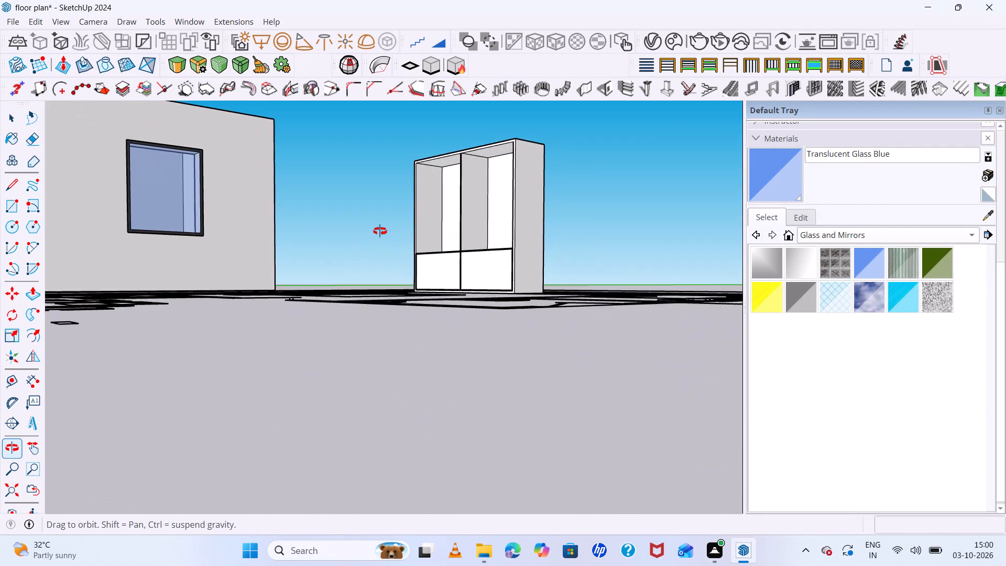
{"action": "middle_click_drag", "start_coordinate": [380, 231], "coordinate": [380, 235]}
{"action": "scroll", "coordinate": [557, 271], "scroll_direction": "up", "scroll_amount": 6}
{"action": "scroll", "coordinate": [505, 265], "scroll_direction": "down", "scroll_amount": 14}
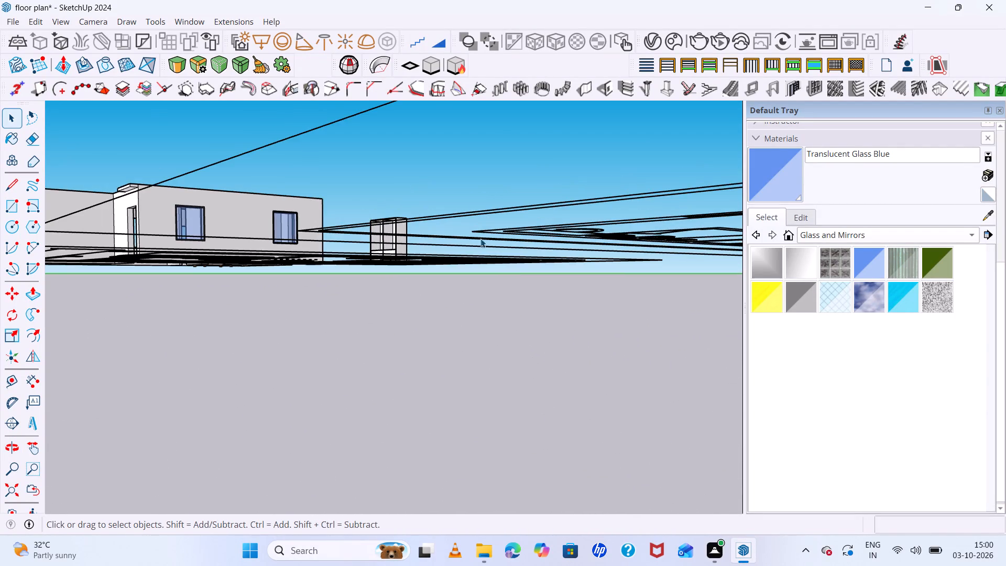
{"action": "middle_click_drag", "start_coordinate": [412, 219], "coordinate": [524, 314]}
{"action": "scroll", "coordinate": [484, 252], "scroll_direction": "down", "scroll_amount": 20}
{"action": "scroll", "coordinate": [484, 252], "scroll_direction": "down", "scroll_amount": 1}
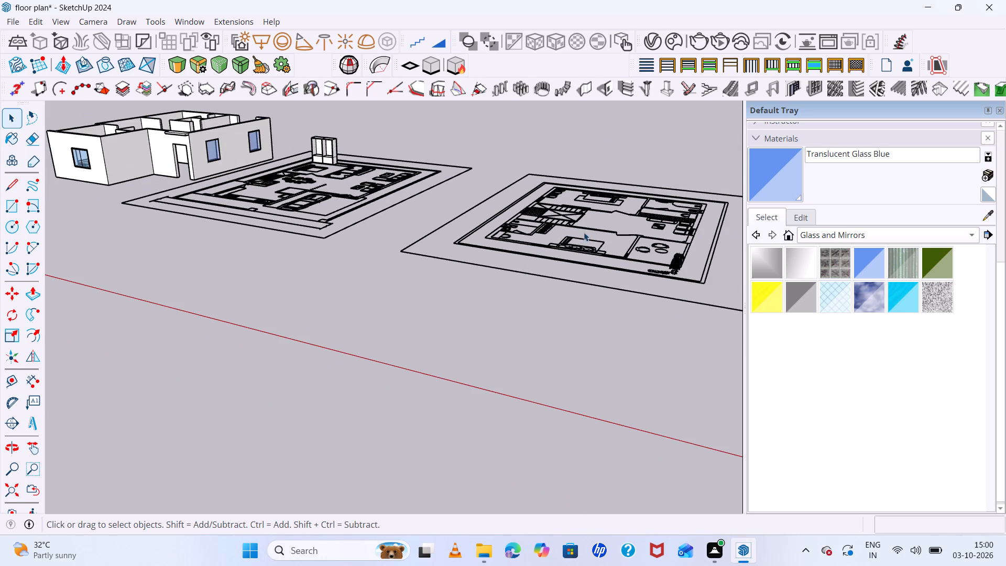
{"action": "scroll", "coordinate": [300, 135], "scroll_direction": "up", "scroll_amount": 6}
{"action": "middle_click_drag", "start_coordinate": [333, 206], "coordinate": [432, 248]}
{"action": "middle_click", "coordinate": [432, 248]}
{"action": "scroll", "coordinate": [319, 158], "scroll_direction": "up", "scroll_amount": 2}
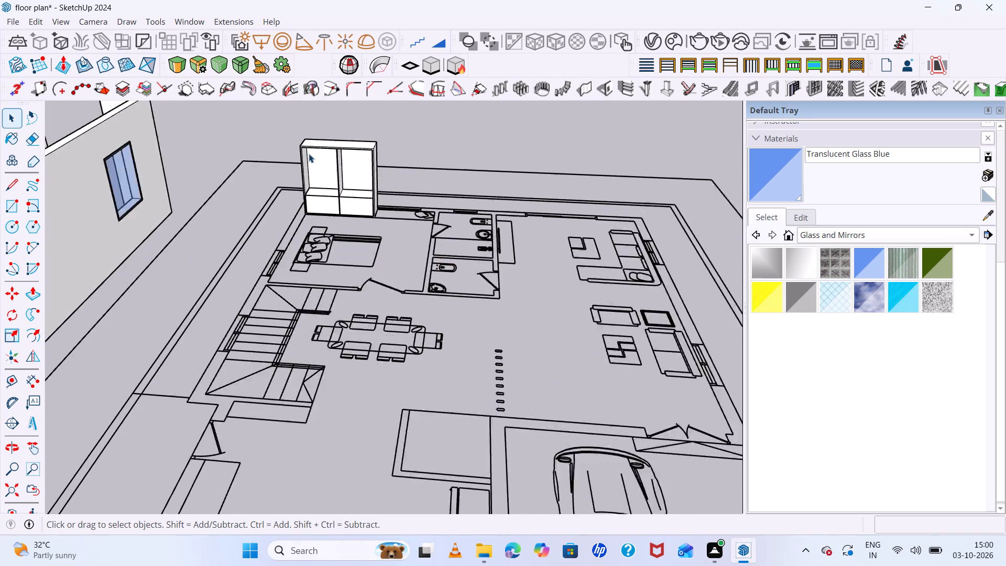
{"action": "scroll", "coordinate": [309, 154], "scroll_direction": "up", "scroll_amount": 5}
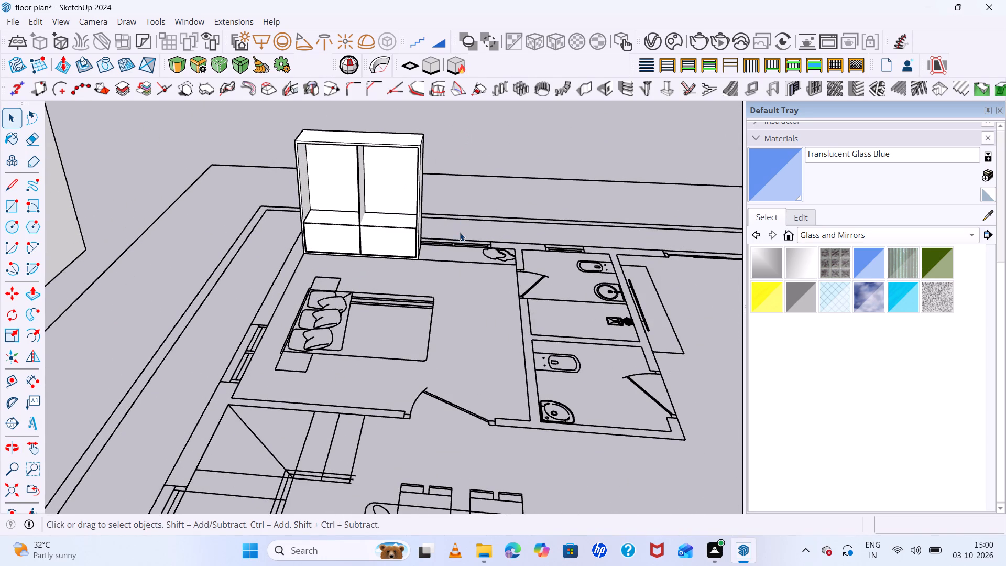
{"action": "middle_click_drag", "start_coordinate": [460, 232], "coordinate": [464, 215]}
{"action": "middle_click", "coordinate": [464, 215]}
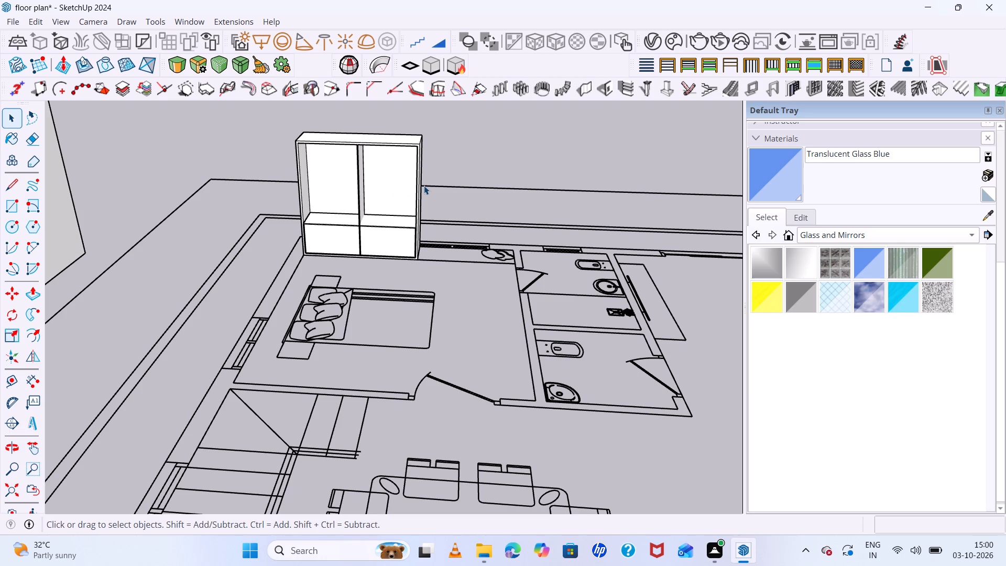
{"action": "scroll", "coordinate": [347, 160], "scroll_direction": "up", "scroll_amount": 6}
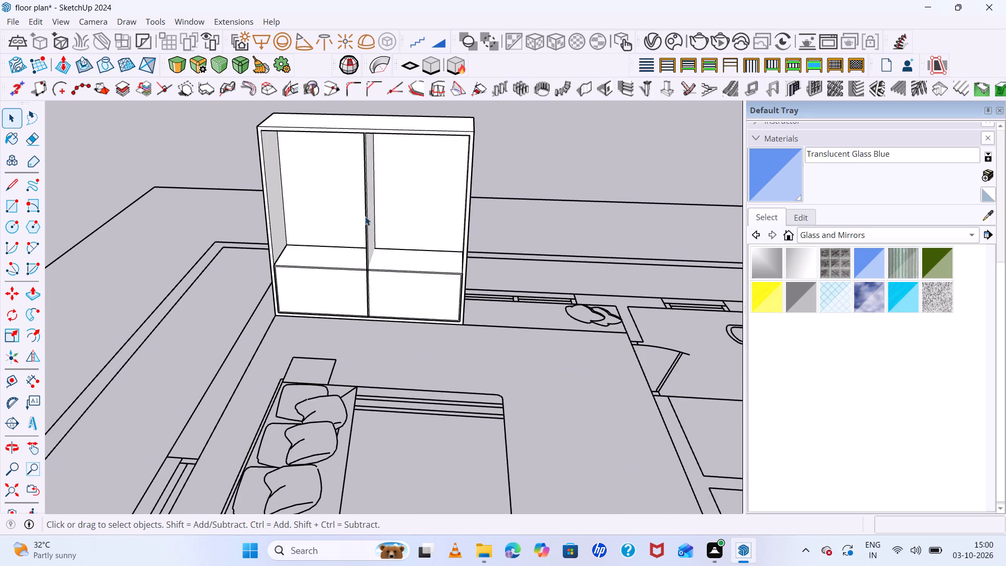
{"action": "middle_click_drag", "start_coordinate": [402, 241], "coordinate": [497, 198]}
{"action": "middle_click_drag", "start_coordinate": [494, 196], "coordinate": [481, 191]}
{"action": "middle_click_drag", "start_coordinate": [479, 191], "coordinate": [375, 192]}
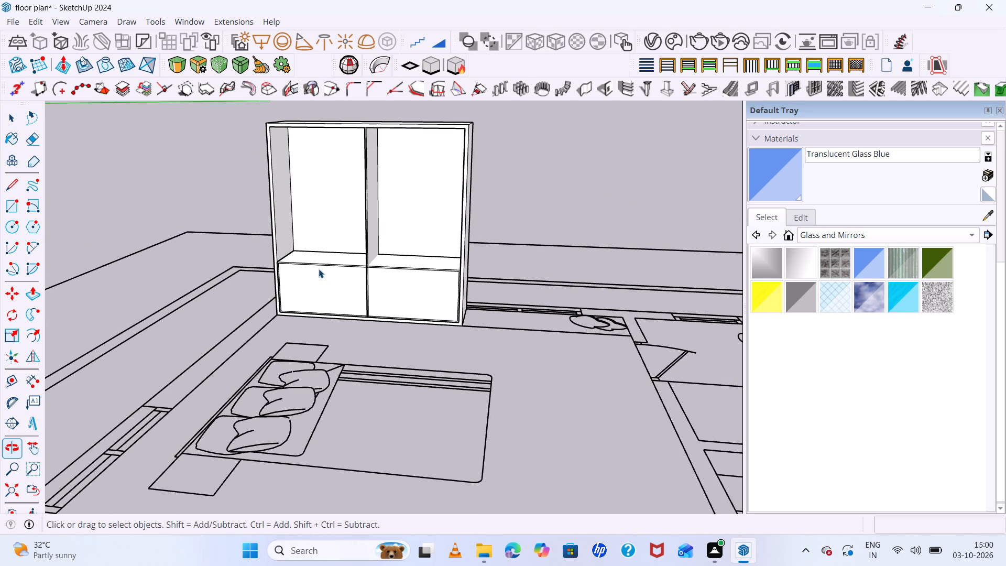
{"action": "scroll", "coordinate": [255, 329], "scroll_direction": "up", "scroll_amount": 7}
{"action": "scroll", "coordinate": [323, 288], "scroll_direction": "up", "scroll_amount": 7}
{"action": "scroll", "coordinate": [327, 280], "scroll_direction": "down", "scroll_amount": 8}
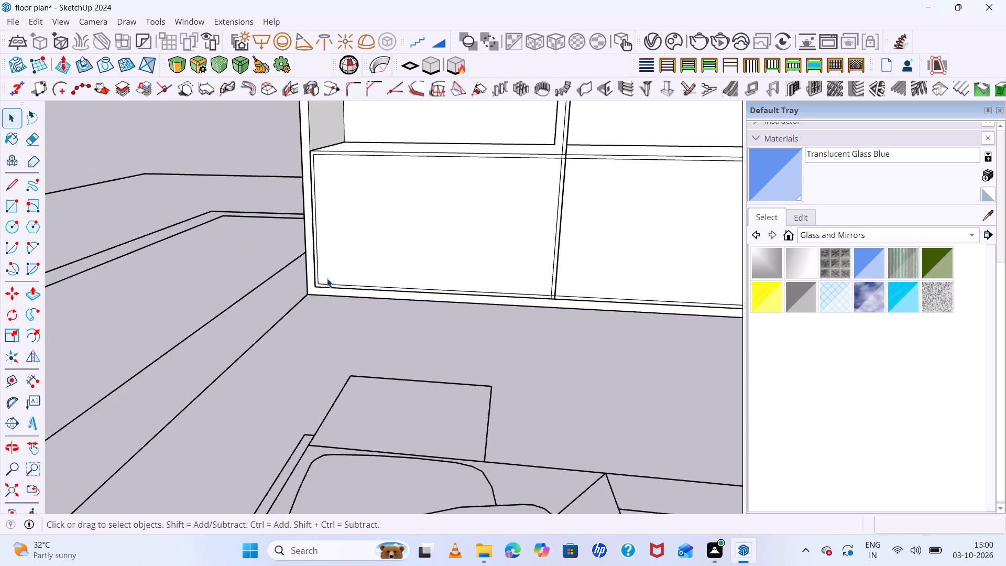
{"action": "scroll", "coordinate": [327, 276], "scroll_direction": "down", "scroll_amount": 16}
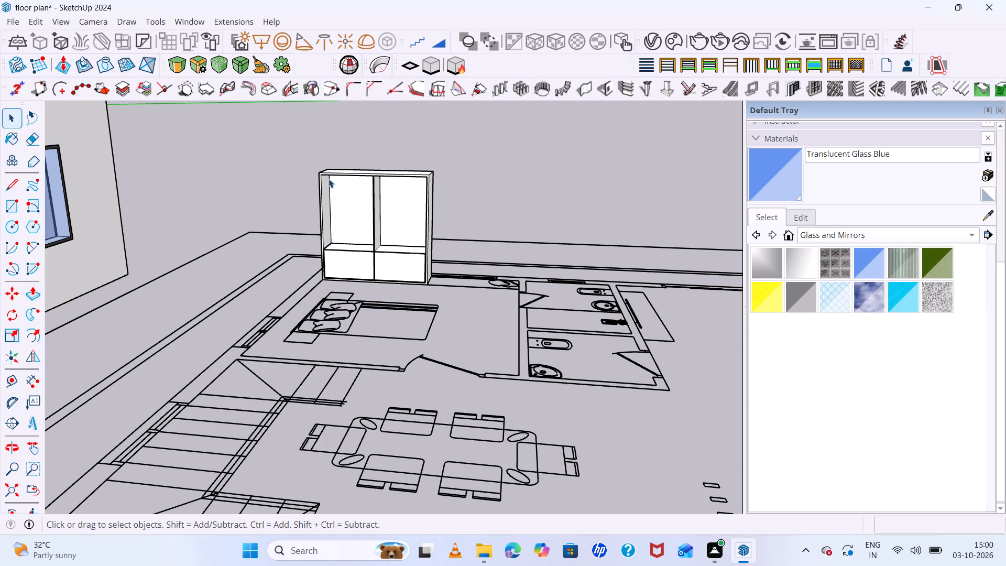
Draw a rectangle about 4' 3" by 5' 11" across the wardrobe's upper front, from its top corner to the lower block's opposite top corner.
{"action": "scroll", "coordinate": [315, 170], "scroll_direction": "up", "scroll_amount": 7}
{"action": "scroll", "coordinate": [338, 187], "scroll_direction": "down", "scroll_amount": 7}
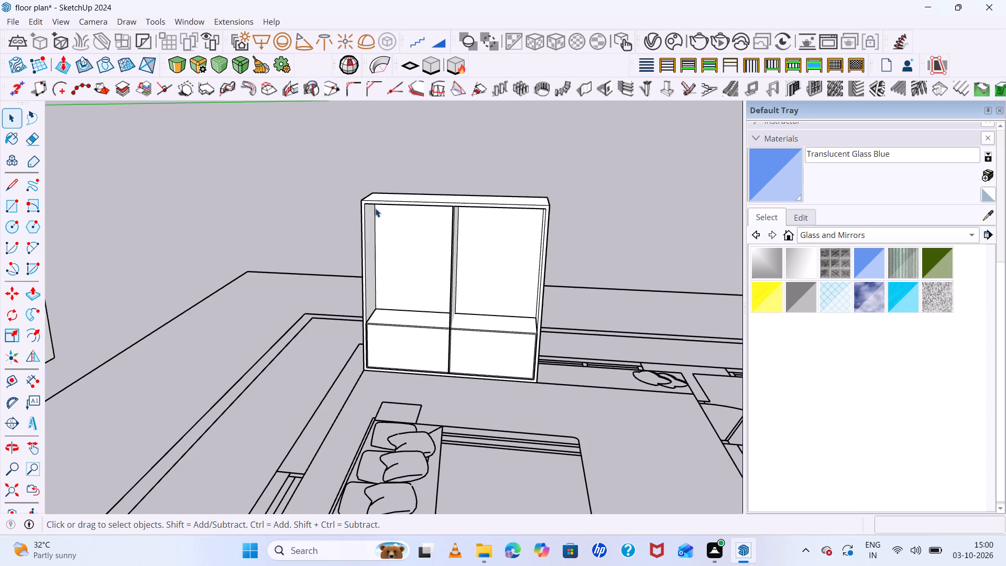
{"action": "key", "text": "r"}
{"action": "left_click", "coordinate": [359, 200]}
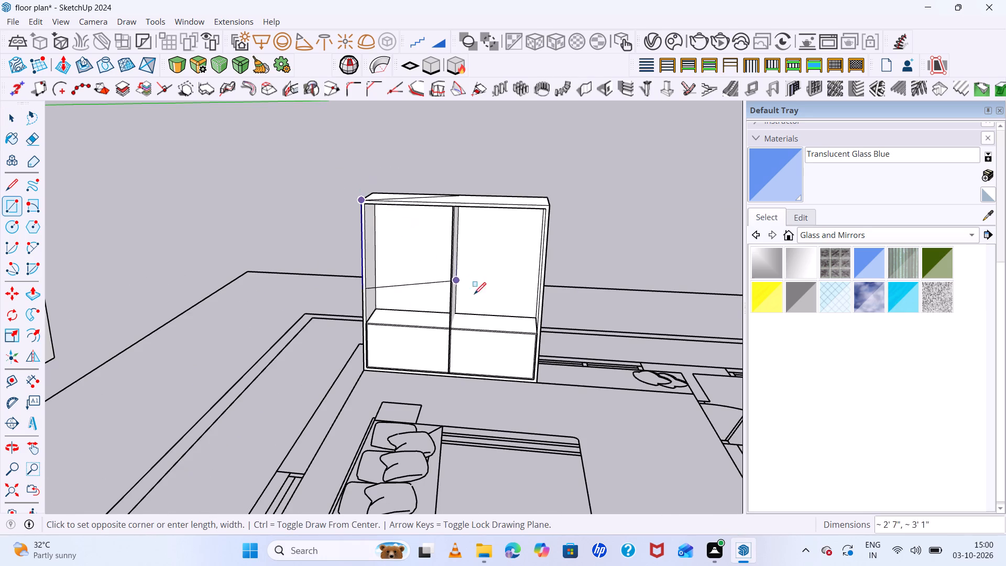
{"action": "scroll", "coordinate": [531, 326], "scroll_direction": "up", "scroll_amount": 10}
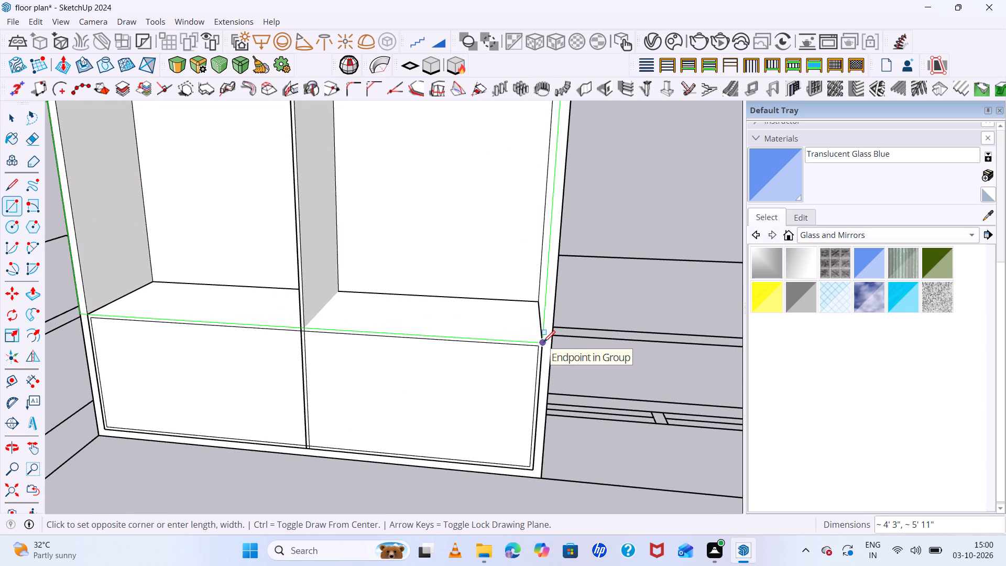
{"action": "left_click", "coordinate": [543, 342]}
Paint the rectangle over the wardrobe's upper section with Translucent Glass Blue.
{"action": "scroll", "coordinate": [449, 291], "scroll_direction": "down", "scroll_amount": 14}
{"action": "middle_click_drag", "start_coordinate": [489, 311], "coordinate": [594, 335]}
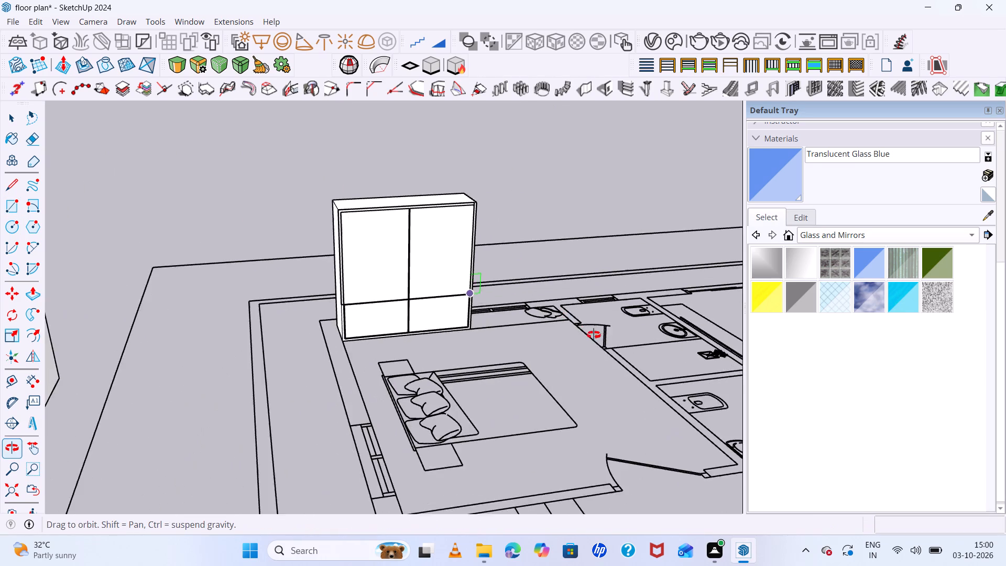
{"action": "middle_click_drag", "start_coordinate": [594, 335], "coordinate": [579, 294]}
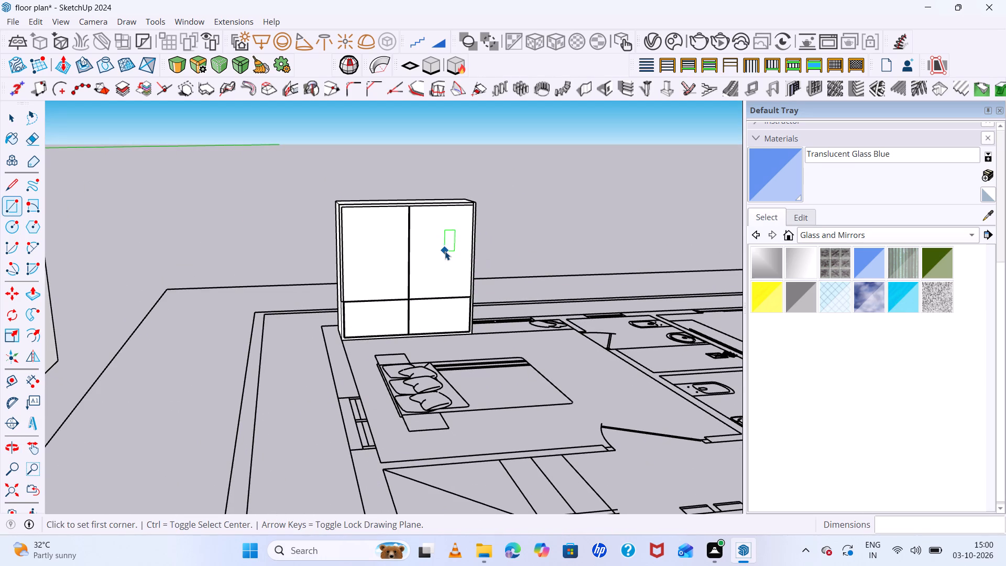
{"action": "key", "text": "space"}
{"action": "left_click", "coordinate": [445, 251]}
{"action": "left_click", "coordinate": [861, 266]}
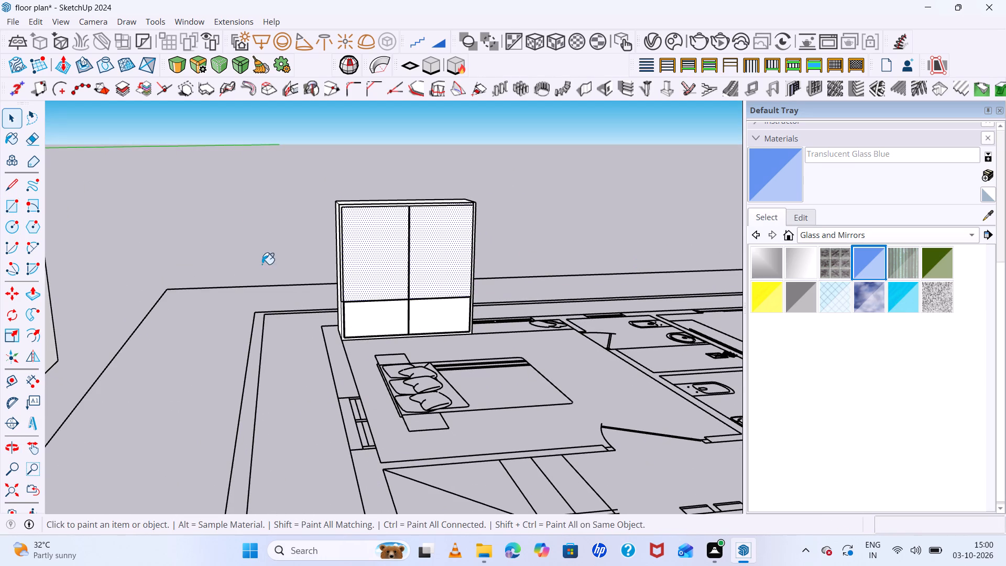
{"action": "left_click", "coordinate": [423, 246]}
Examine the glazed wardrobe front from several sides and where the glass meets the frame's top corner.
{"action": "middle_click_drag", "start_coordinate": [473, 300], "coordinate": [327, 281]}
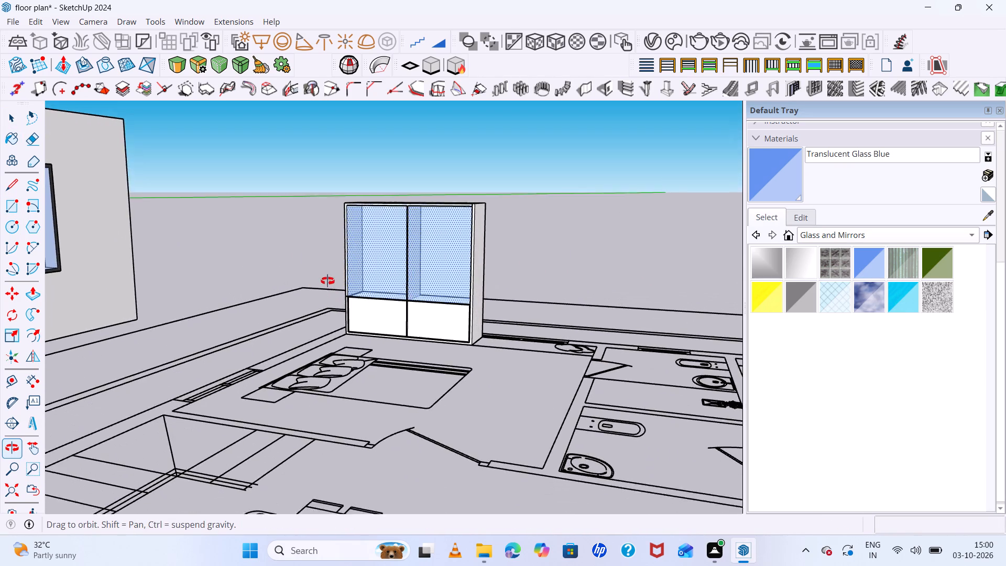
{"action": "middle_click_drag", "start_coordinate": [327, 281], "coordinate": [329, 273]}
{"action": "key", "text": "space"}
{"action": "left_click", "coordinate": [513, 224]}
{"action": "middle_click_drag", "start_coordinate": [297, 319], "coordinate": [524, 333]}
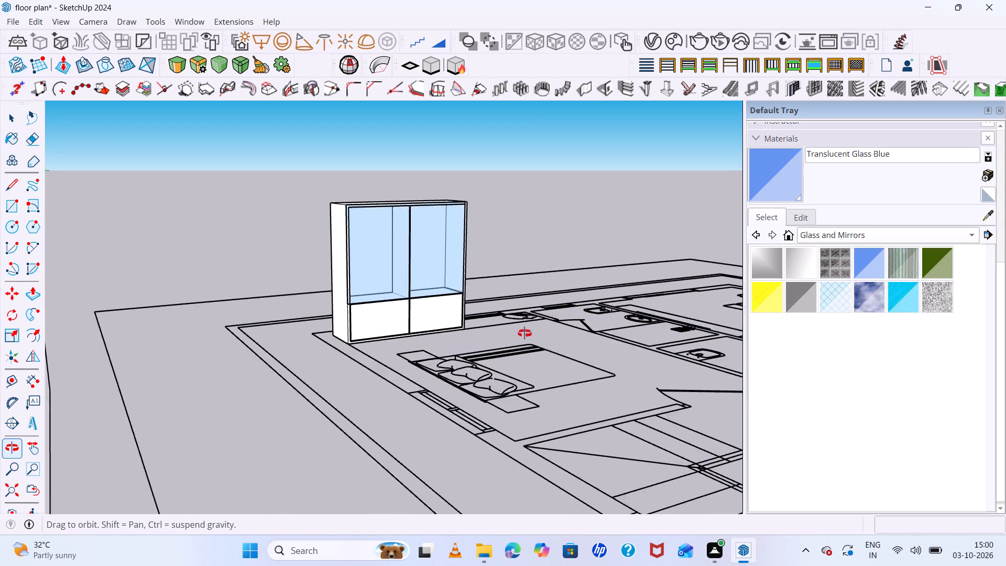
{"action": "middle_click_drag", "start_coordinate": [524, 333], "coordinate": [279, 454]}
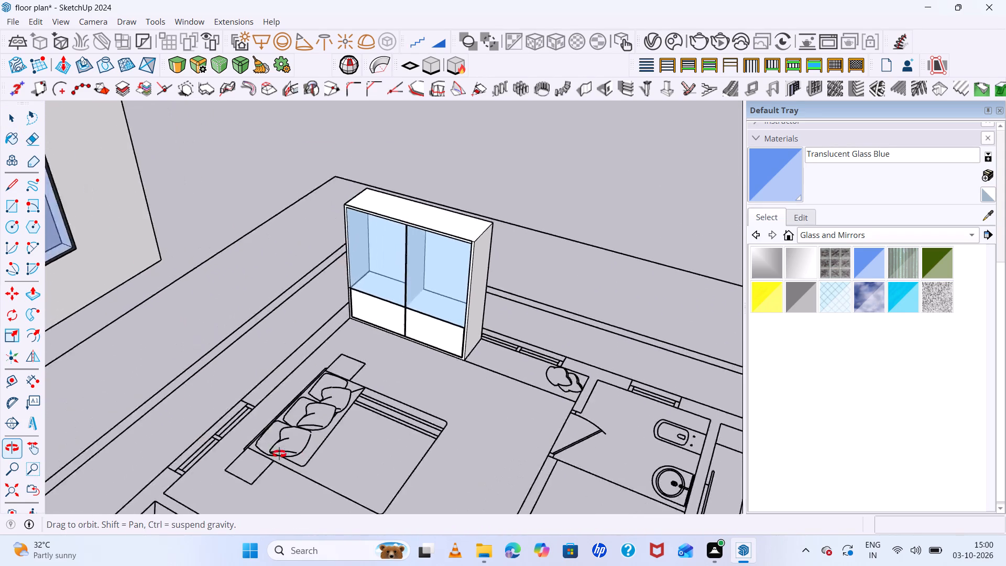
{"action": "middle_click_drag", "start_coordinate": [279, 454], "coordinate": [387, 282]}
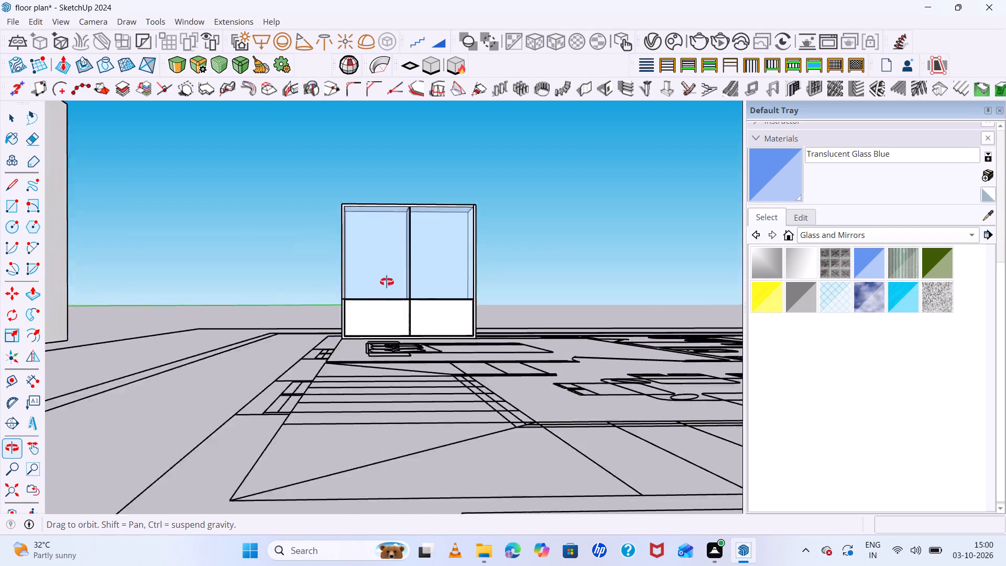
{"action": "middle_click_drag", "start_coordinate": [387, 282], "coordinate": [106, 345]}
{"action": "scroll", "coordinate": [439, 224], "scroll_direction": "up", "scroll_amount": 6}
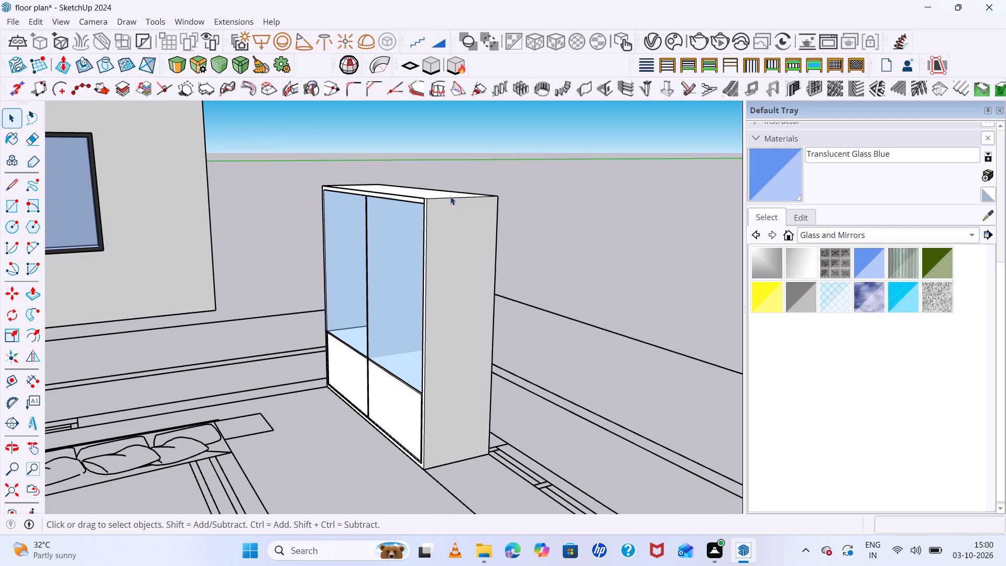
{"action": "middle_click_drag", "start_coordinate": [451, 204], "coordinate": [478, 252]}
{"action": "scroll", "coordinate": [447, 276], "scroll_direction": "up", "scroll_amount": 20}
{"action": "middle_click_drag", "start_coordinate": [502, 258], "coordinate": [563, 276]}
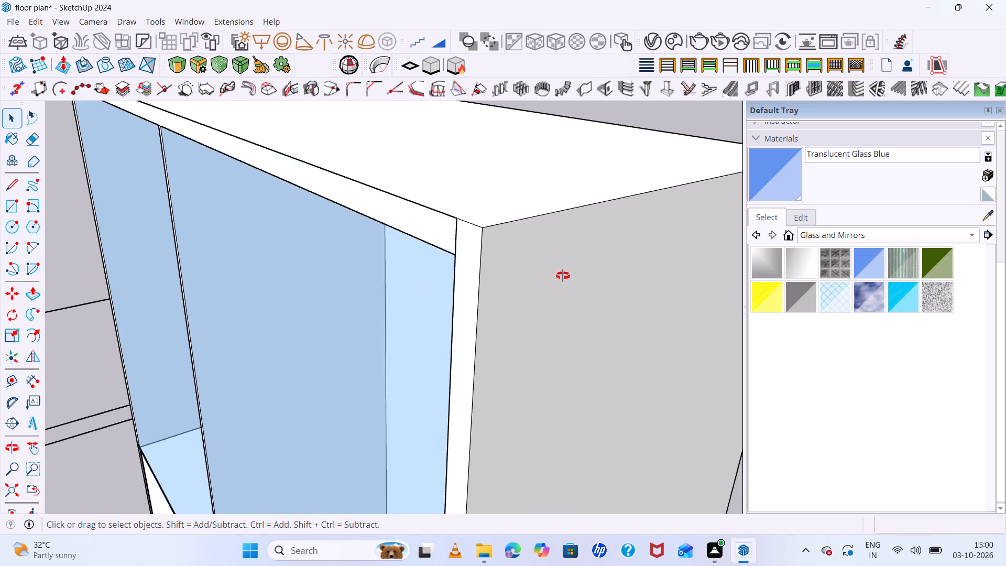
{"action": "middle_click_drag", "start_coordinate": [563, 276], "coordinate": [596, 286]}
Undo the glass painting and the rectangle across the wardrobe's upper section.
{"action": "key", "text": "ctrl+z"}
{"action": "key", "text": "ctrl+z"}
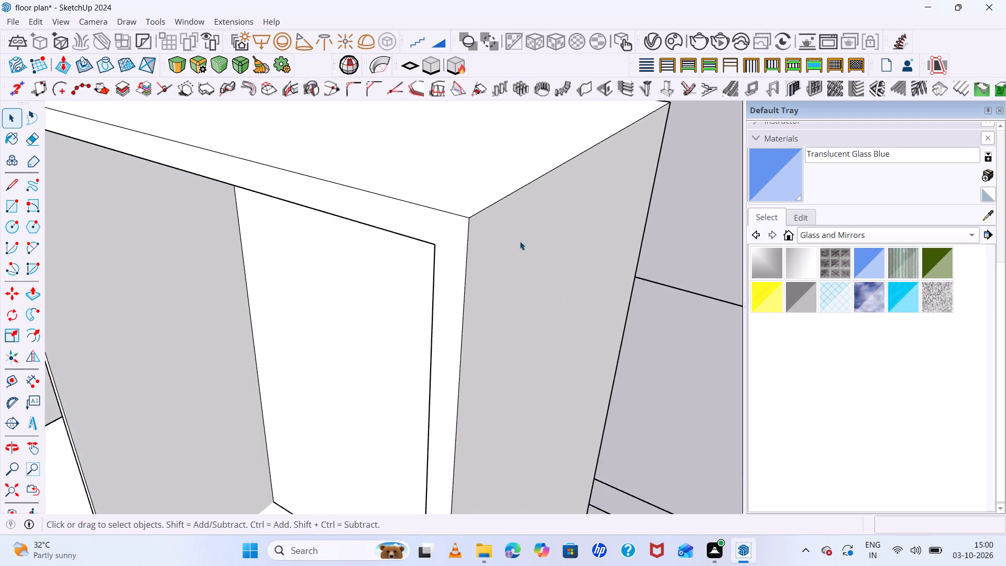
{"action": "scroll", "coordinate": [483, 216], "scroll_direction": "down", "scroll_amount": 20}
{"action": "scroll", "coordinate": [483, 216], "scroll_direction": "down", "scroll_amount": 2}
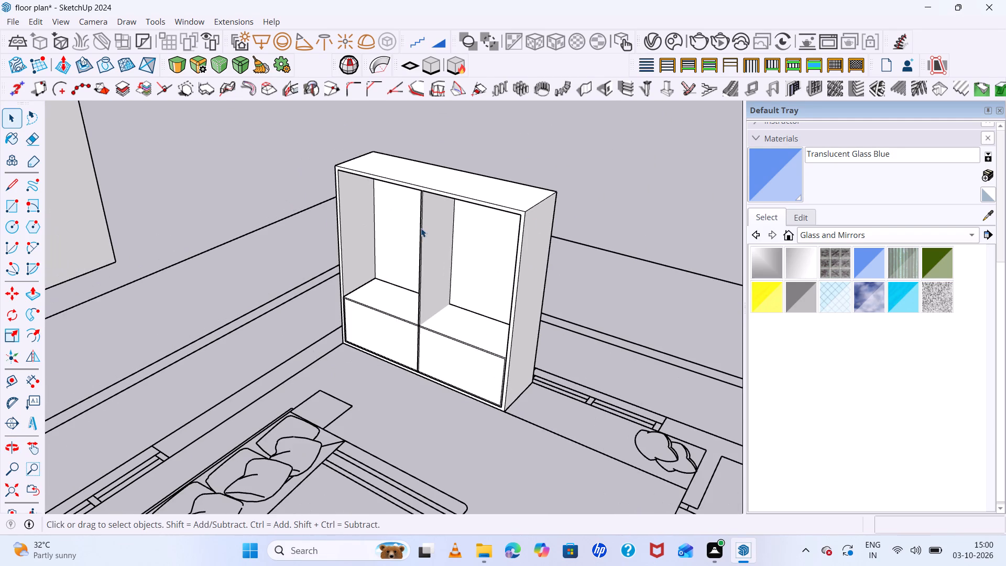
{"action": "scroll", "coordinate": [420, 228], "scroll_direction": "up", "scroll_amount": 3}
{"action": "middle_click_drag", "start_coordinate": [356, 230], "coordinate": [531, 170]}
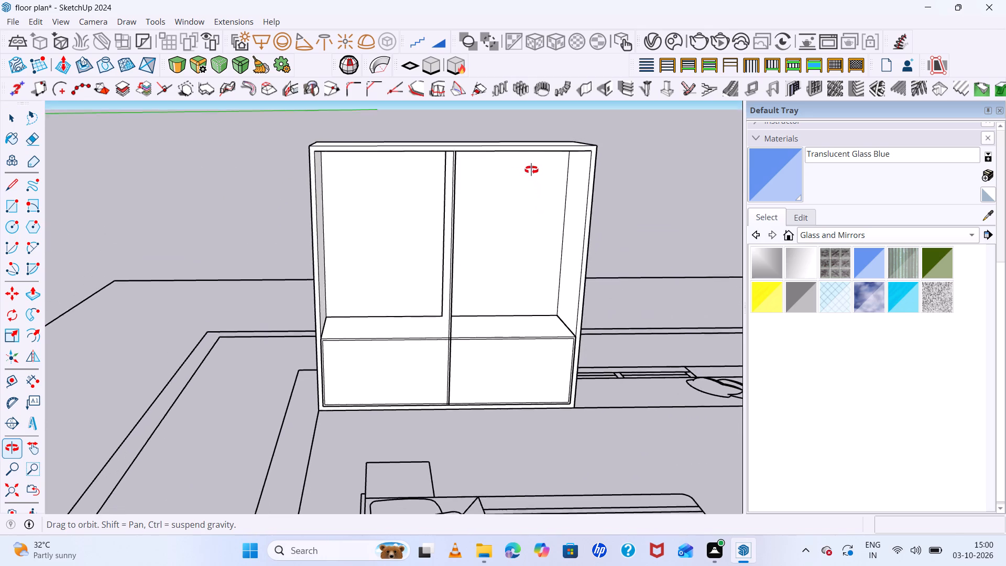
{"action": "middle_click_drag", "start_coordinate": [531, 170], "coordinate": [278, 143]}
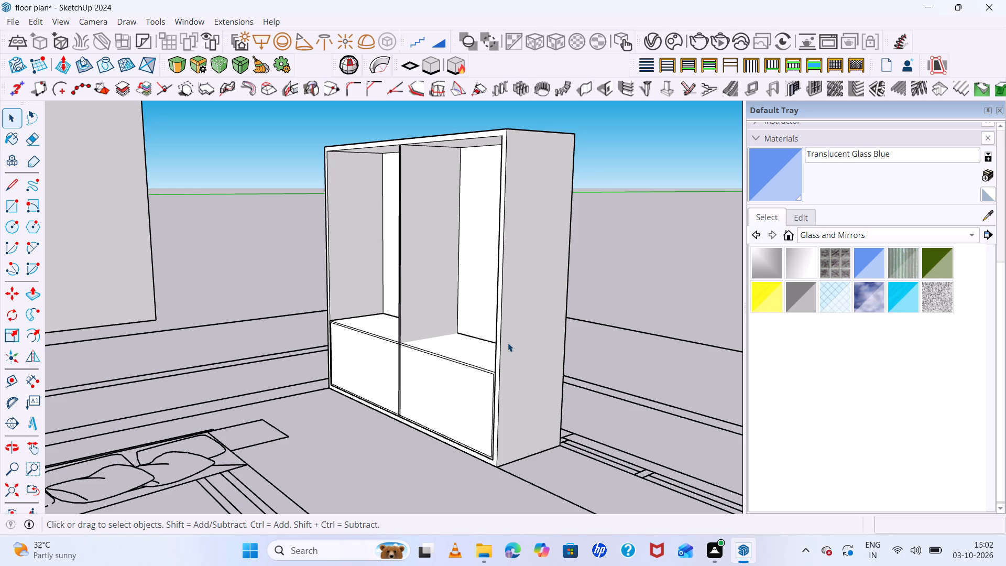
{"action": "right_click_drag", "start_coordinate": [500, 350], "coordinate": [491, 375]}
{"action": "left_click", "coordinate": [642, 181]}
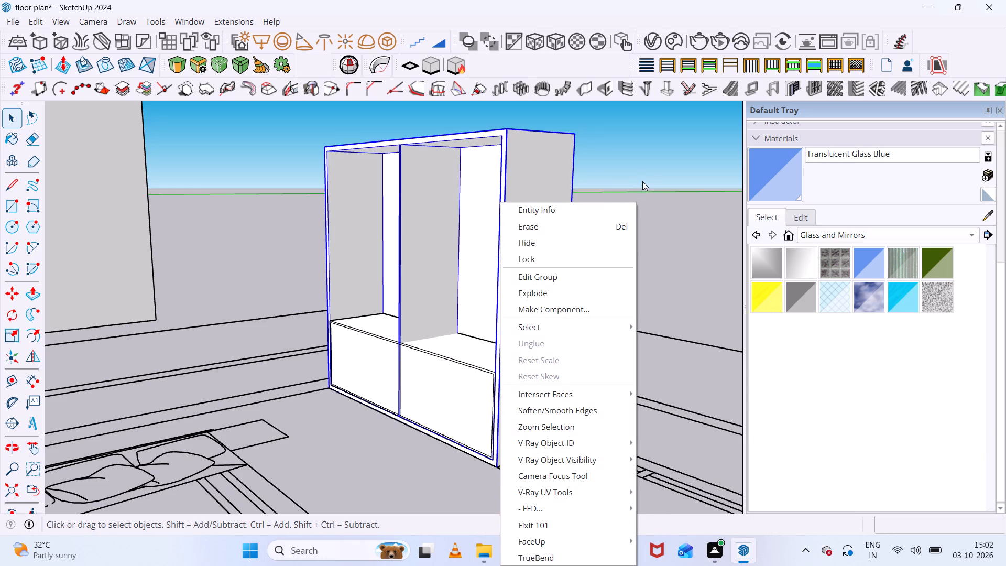
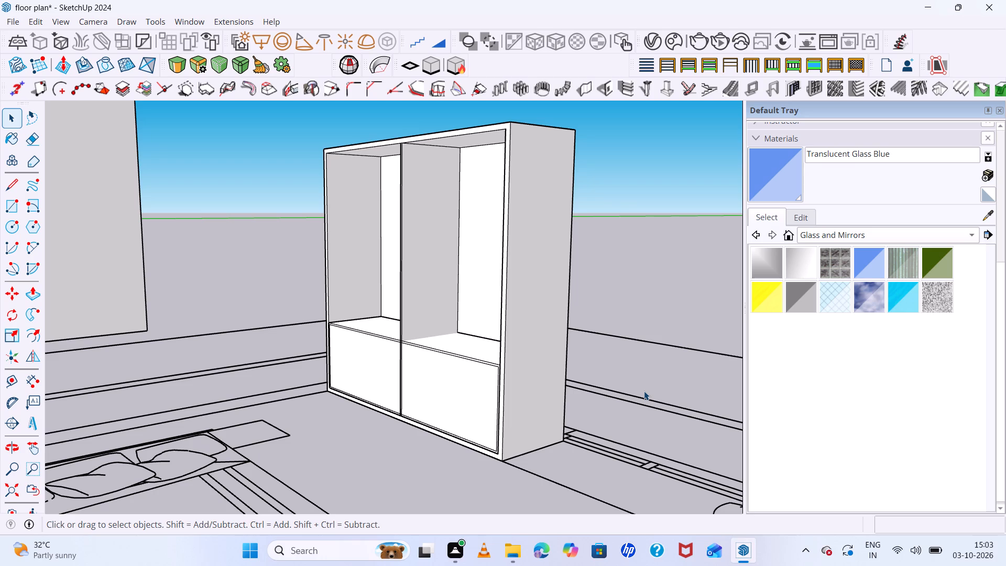
Examine the wardrobe's open upper compartments, centre divider and closed lower blocks from the front and slightly above.
{"action": "middle_click_drag", "start_coordinate": [543, 382], "coordinate": [659, 386]}
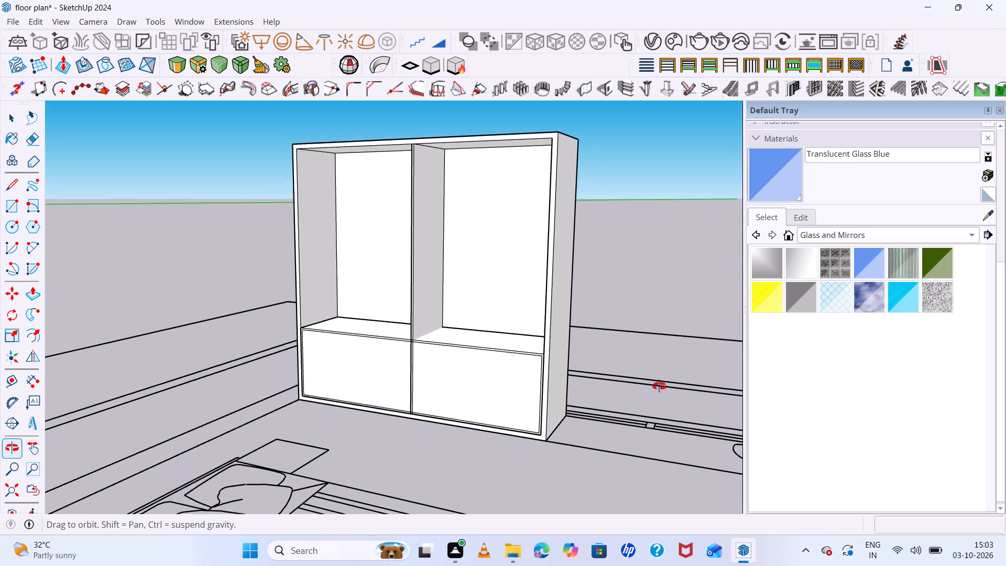
{"action": "middle_click_drag", "start_coordinate": [659, 386], "coordinate": [659, 382]}
{"action": "scroll", "coordinate": [469, 319], "scroll_direction": "down", "scroll_amount": 6}
{"action": "middle_click_drag", "start_coordinate": [573, 369], "coordinate": [623, 401]}
{"action": "scroll", "coordinate": [449, 248], "scroll_direction": "up", "scroll_amount": 8}
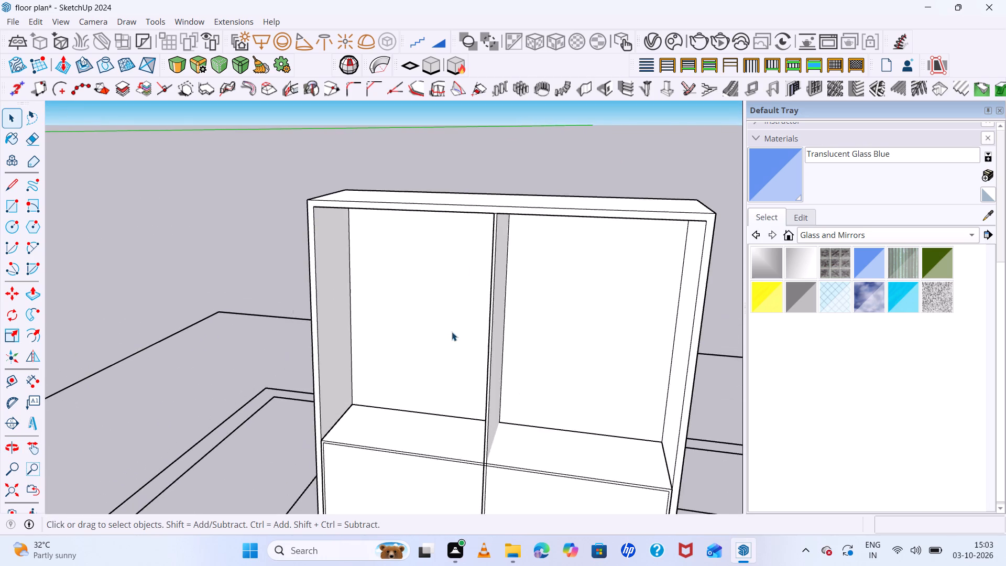
{"action": "scroll", "coordinate": [452, 332], "scroll_direction": "up", "scroll_amount": 6}
{"action": "scroll", "coordinate": [362, 273], "scroll_direction": "down", "scroll_amount": 8}
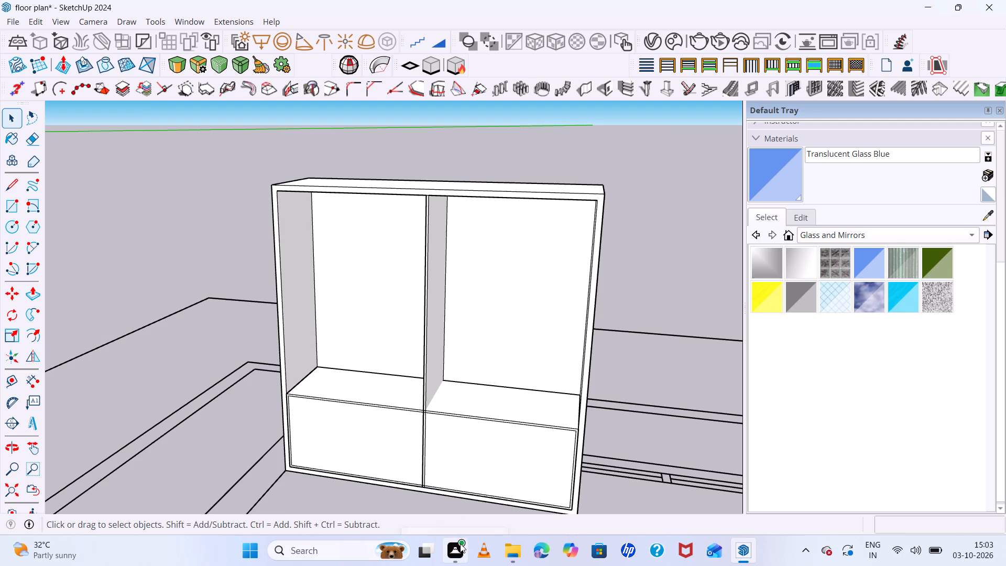
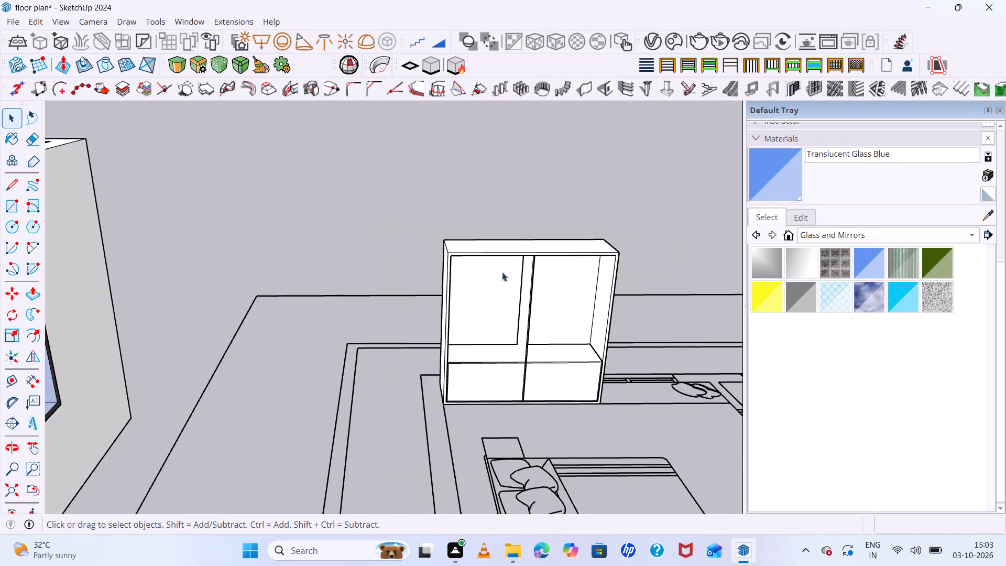
Examine the wardrobe's open upper compartments and lower blocks from the front at a low viewing angle.
{"action": "scroll", "coordinate": [454, 263], "scroll_direction": "up", "scroll_amount": 6}
{"action": "middle_click_drag", "start_coordinate": [469, 278], "coordinate": [462, 223]}
{"action": "scroll", "coordinate": [449, 210], "scroll_direction": "down", "scroll_amount": 5}
{"action": "middle_click_drag", "start_coordinate": [536, 297], "coordinate": [540, 286]}
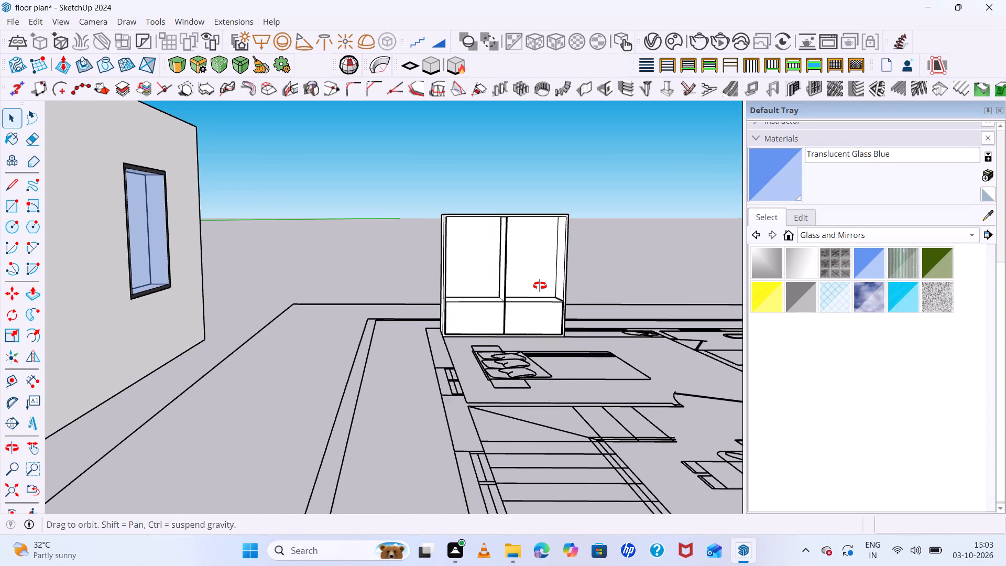
{"action": "middle_click_drag", "start_coordinate": [540, 286], "coordinate": [540, 284]}
{"action": "middle_click", "coordinate": [540, 284]}
{"action": "scroll", "coordinate": [524, 266], "scroll_direction": "up", "scroll_amount": 5}
{"action": "scroll", "coordinate": [382, 225], "scroll_direction": "down", "scroll_amount": 3}
{"action": "scroll", "coordinate": [332, 222], "scroll_direction": "up", "scroll_amount": 4}
{"action": "scroll", "coordinate": [334, 221], "scroll_direction": "down", "scroll_amount": 3}
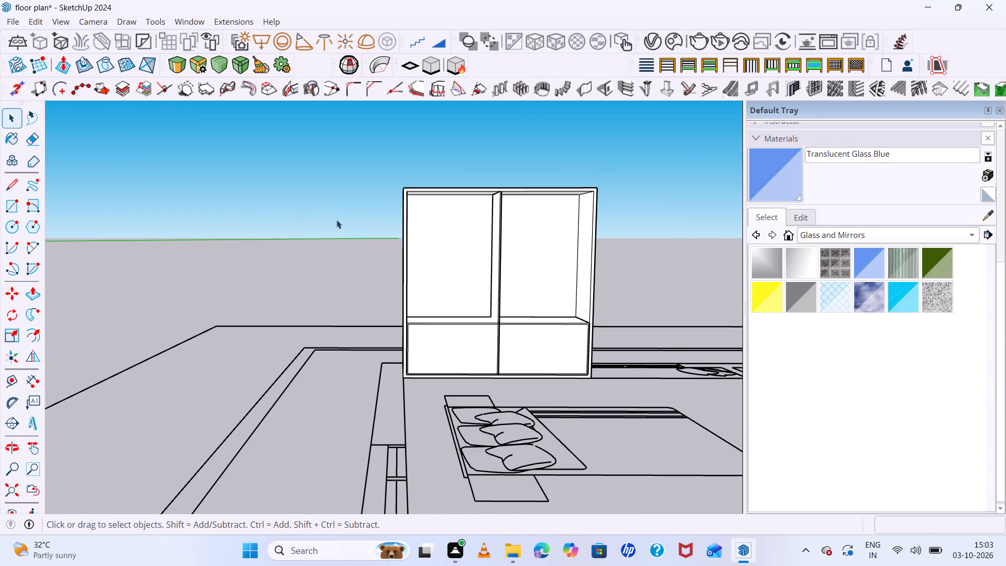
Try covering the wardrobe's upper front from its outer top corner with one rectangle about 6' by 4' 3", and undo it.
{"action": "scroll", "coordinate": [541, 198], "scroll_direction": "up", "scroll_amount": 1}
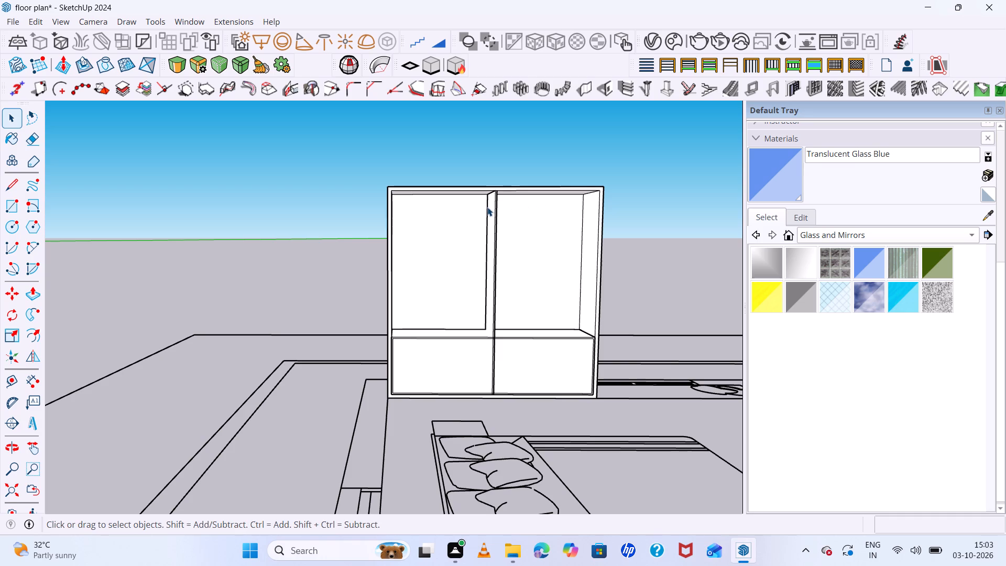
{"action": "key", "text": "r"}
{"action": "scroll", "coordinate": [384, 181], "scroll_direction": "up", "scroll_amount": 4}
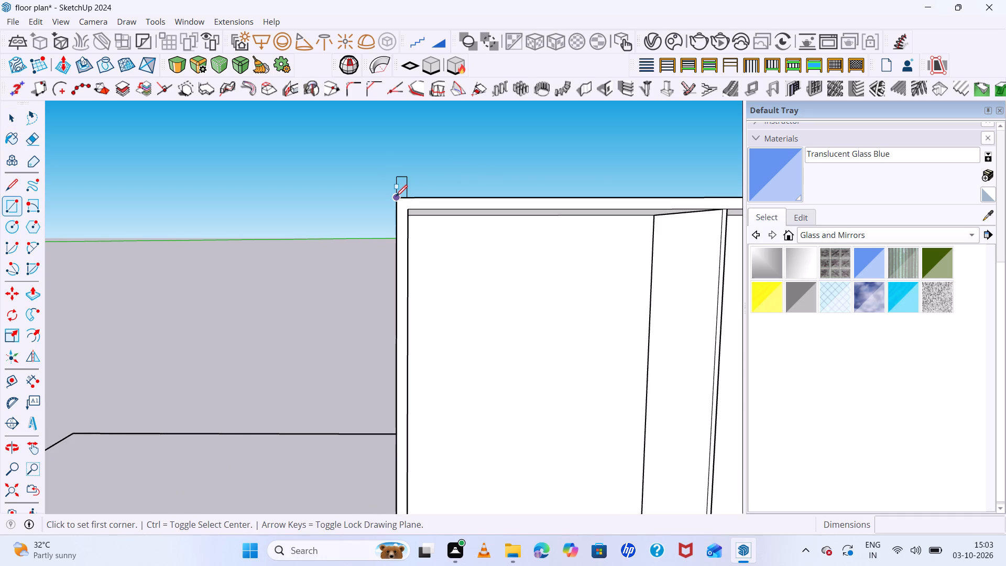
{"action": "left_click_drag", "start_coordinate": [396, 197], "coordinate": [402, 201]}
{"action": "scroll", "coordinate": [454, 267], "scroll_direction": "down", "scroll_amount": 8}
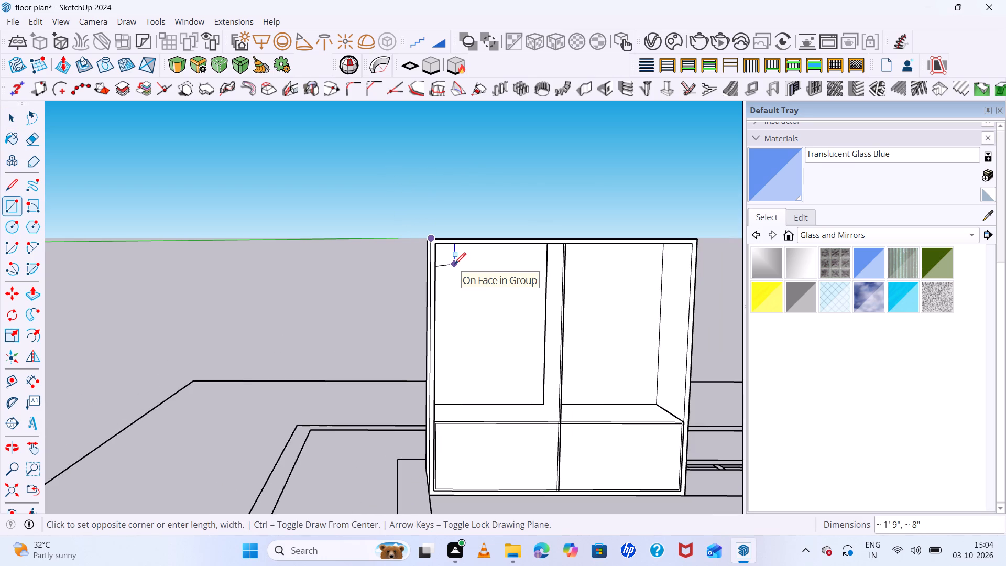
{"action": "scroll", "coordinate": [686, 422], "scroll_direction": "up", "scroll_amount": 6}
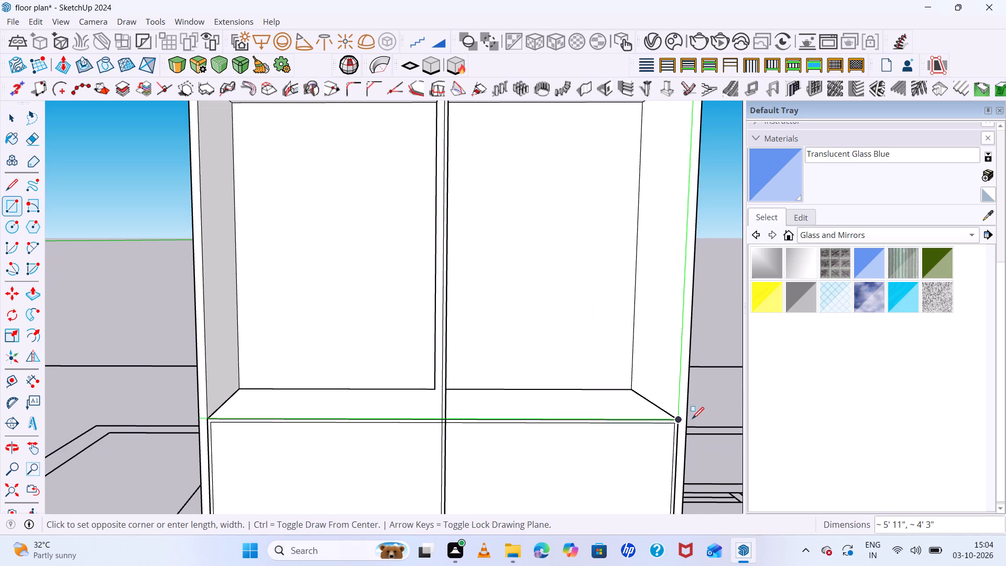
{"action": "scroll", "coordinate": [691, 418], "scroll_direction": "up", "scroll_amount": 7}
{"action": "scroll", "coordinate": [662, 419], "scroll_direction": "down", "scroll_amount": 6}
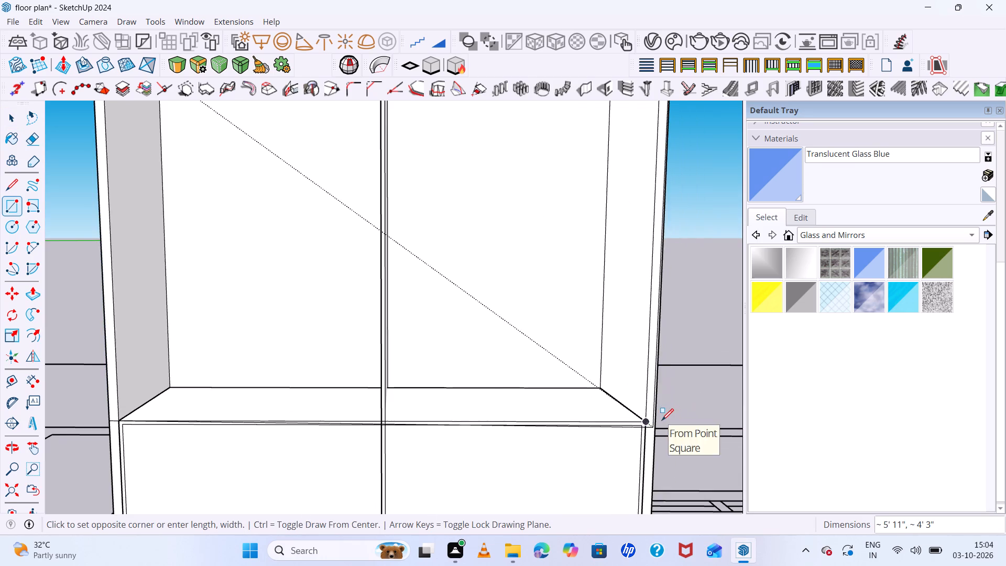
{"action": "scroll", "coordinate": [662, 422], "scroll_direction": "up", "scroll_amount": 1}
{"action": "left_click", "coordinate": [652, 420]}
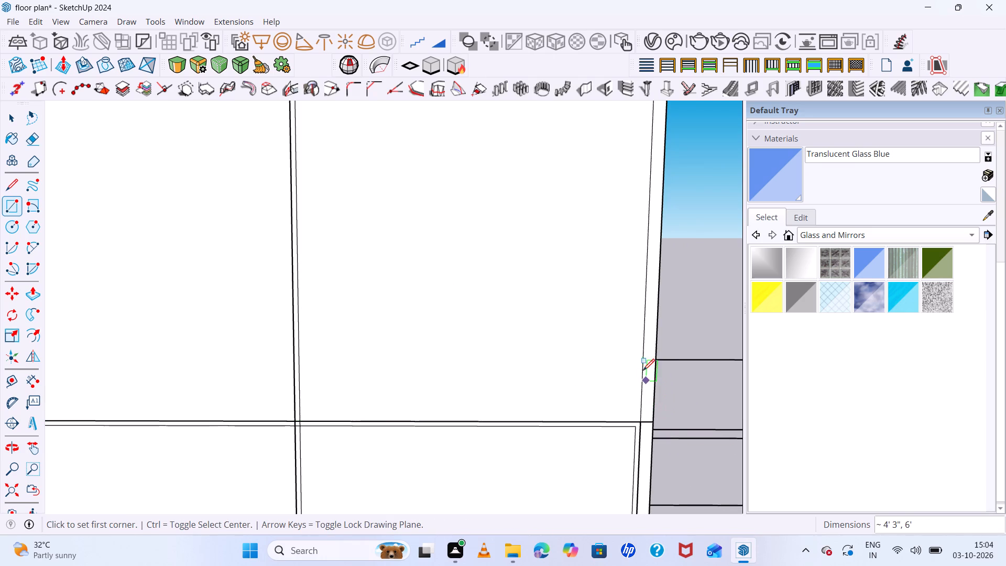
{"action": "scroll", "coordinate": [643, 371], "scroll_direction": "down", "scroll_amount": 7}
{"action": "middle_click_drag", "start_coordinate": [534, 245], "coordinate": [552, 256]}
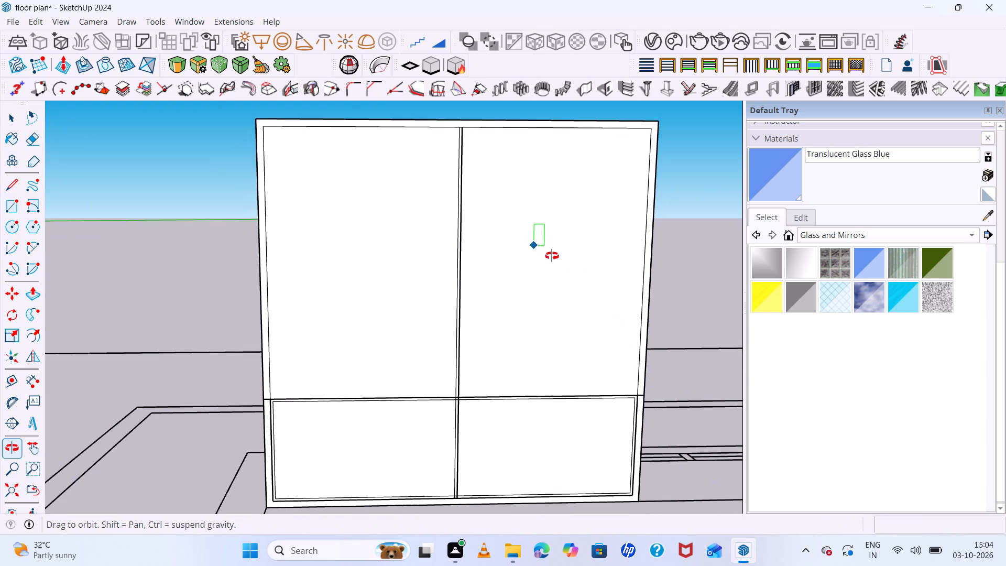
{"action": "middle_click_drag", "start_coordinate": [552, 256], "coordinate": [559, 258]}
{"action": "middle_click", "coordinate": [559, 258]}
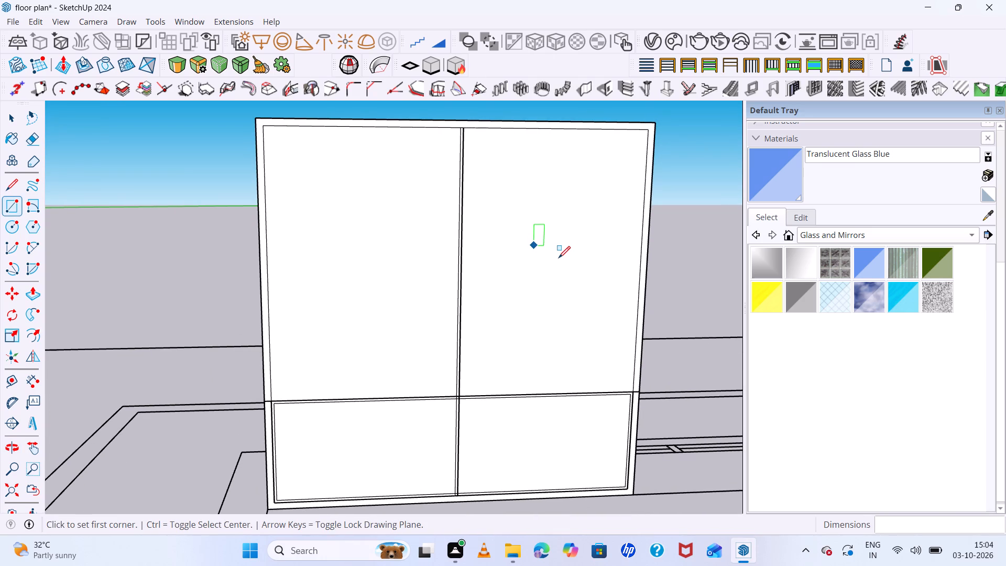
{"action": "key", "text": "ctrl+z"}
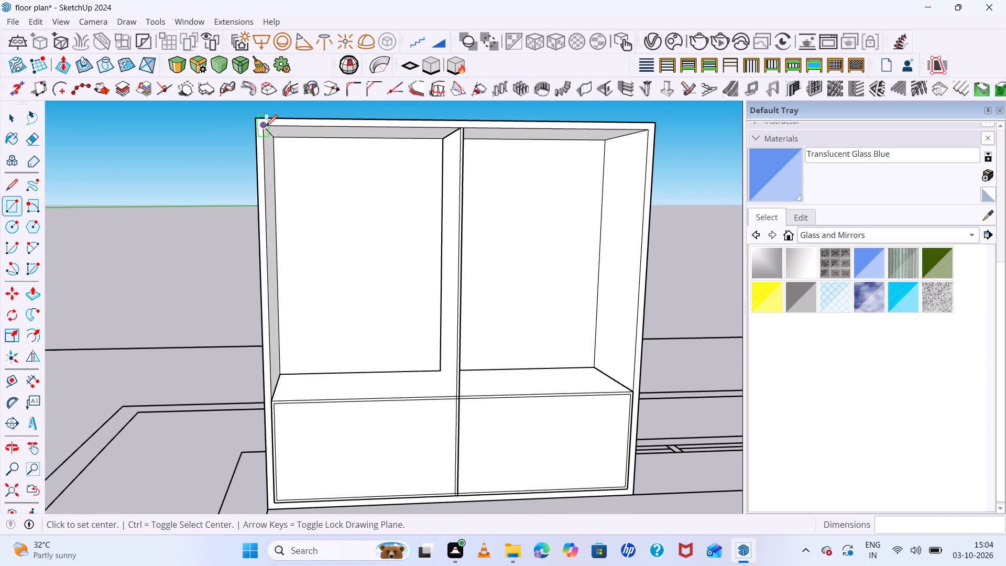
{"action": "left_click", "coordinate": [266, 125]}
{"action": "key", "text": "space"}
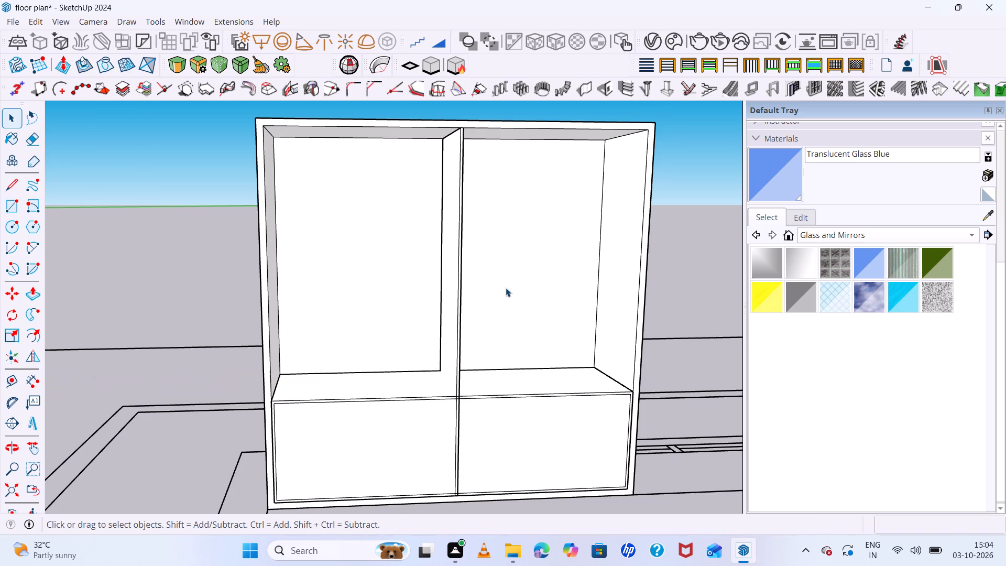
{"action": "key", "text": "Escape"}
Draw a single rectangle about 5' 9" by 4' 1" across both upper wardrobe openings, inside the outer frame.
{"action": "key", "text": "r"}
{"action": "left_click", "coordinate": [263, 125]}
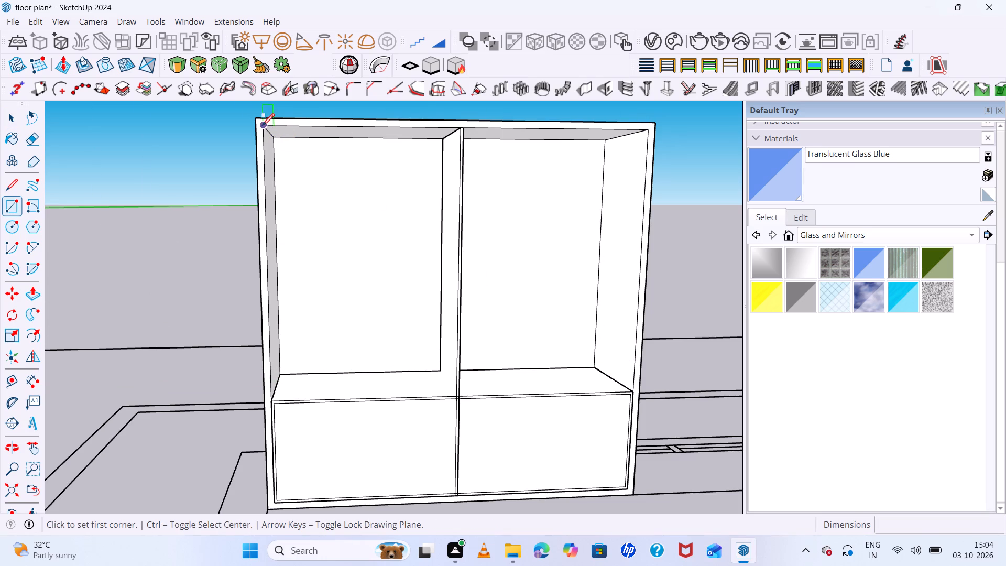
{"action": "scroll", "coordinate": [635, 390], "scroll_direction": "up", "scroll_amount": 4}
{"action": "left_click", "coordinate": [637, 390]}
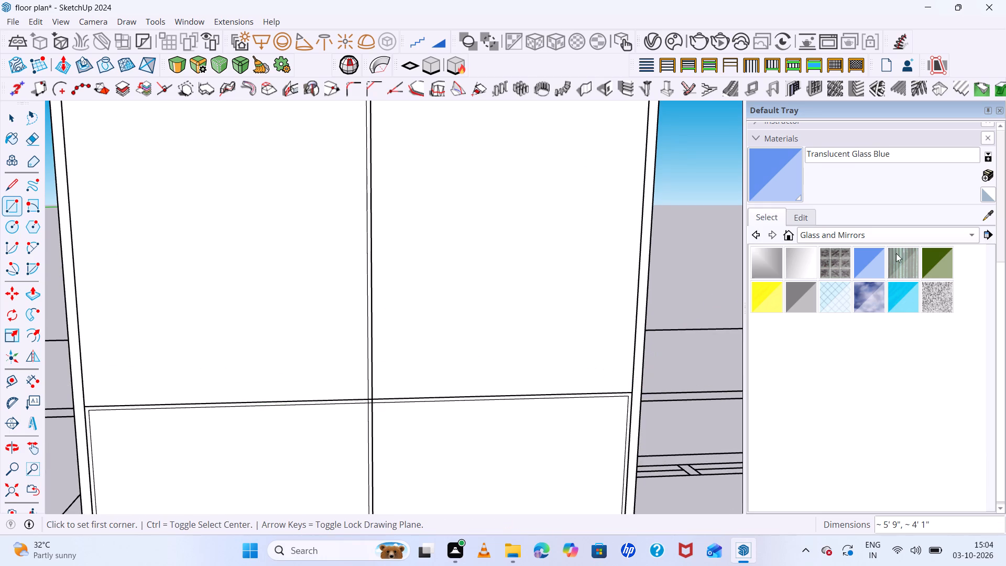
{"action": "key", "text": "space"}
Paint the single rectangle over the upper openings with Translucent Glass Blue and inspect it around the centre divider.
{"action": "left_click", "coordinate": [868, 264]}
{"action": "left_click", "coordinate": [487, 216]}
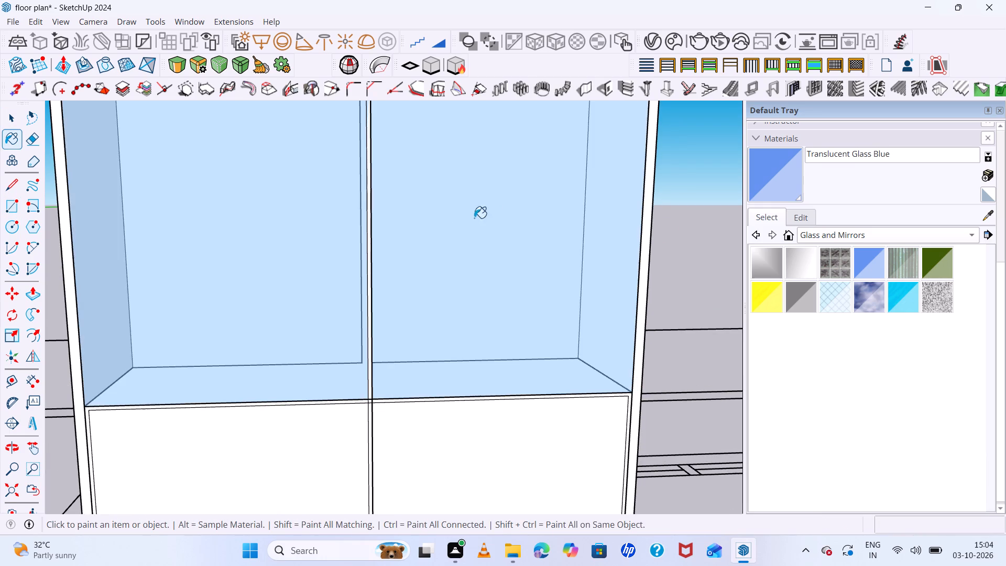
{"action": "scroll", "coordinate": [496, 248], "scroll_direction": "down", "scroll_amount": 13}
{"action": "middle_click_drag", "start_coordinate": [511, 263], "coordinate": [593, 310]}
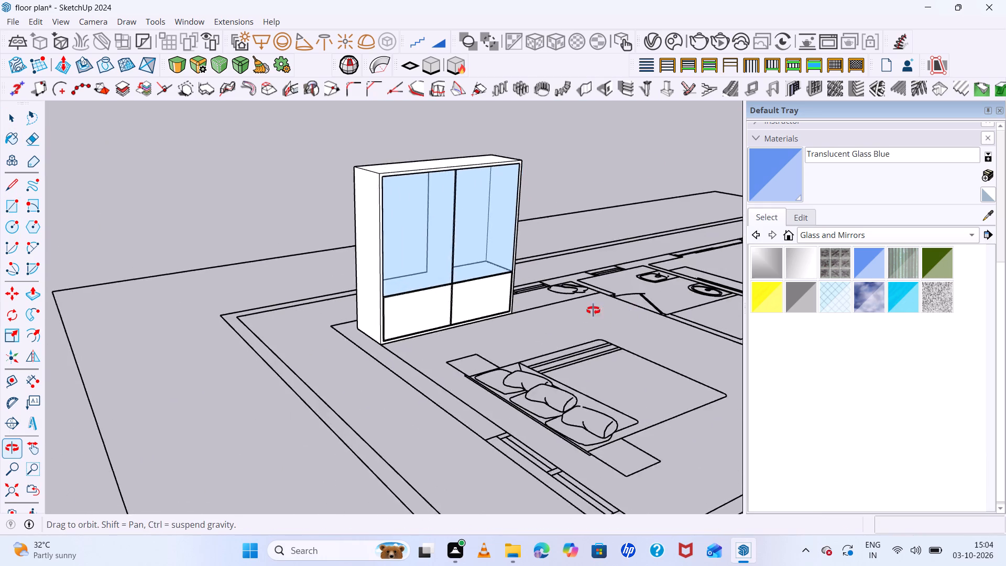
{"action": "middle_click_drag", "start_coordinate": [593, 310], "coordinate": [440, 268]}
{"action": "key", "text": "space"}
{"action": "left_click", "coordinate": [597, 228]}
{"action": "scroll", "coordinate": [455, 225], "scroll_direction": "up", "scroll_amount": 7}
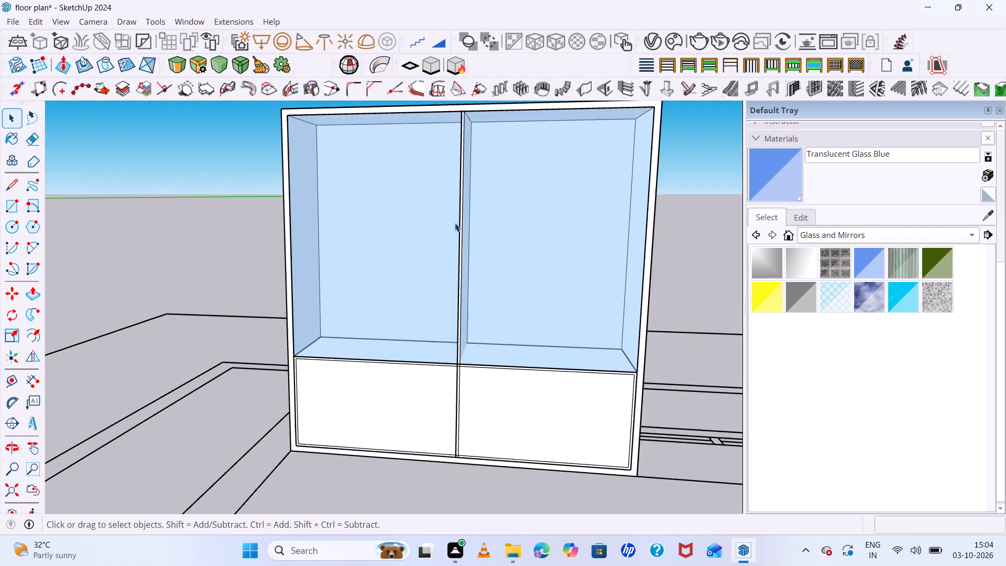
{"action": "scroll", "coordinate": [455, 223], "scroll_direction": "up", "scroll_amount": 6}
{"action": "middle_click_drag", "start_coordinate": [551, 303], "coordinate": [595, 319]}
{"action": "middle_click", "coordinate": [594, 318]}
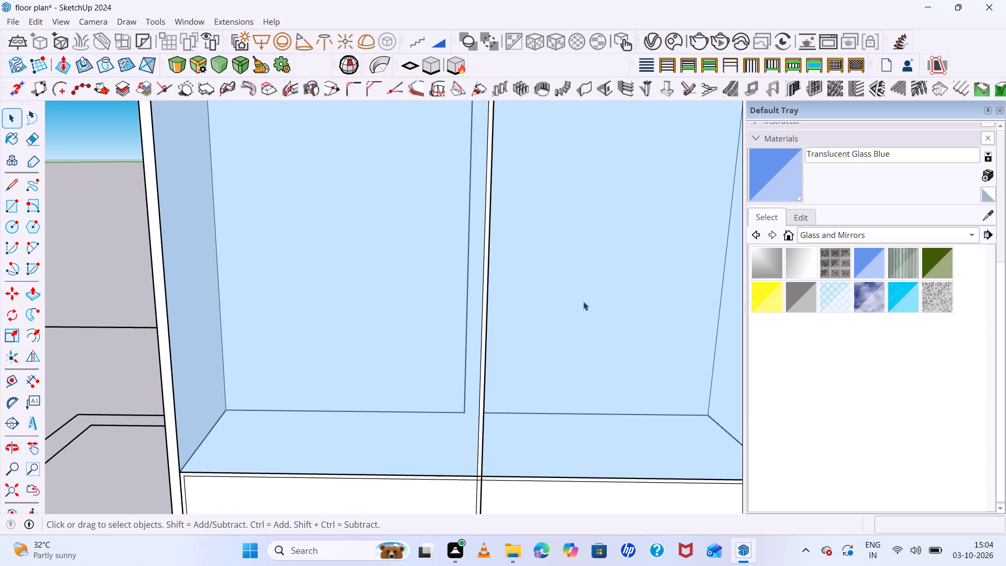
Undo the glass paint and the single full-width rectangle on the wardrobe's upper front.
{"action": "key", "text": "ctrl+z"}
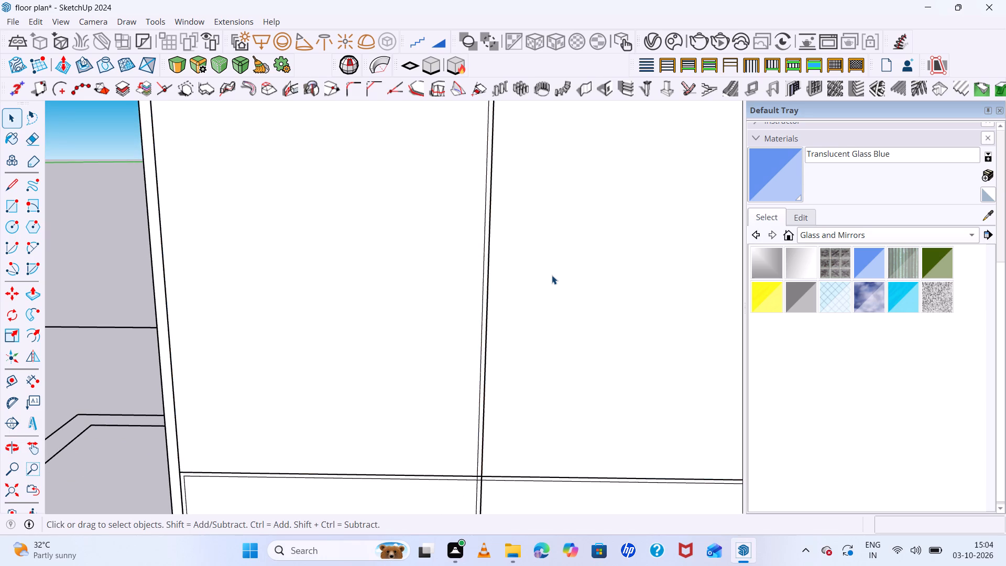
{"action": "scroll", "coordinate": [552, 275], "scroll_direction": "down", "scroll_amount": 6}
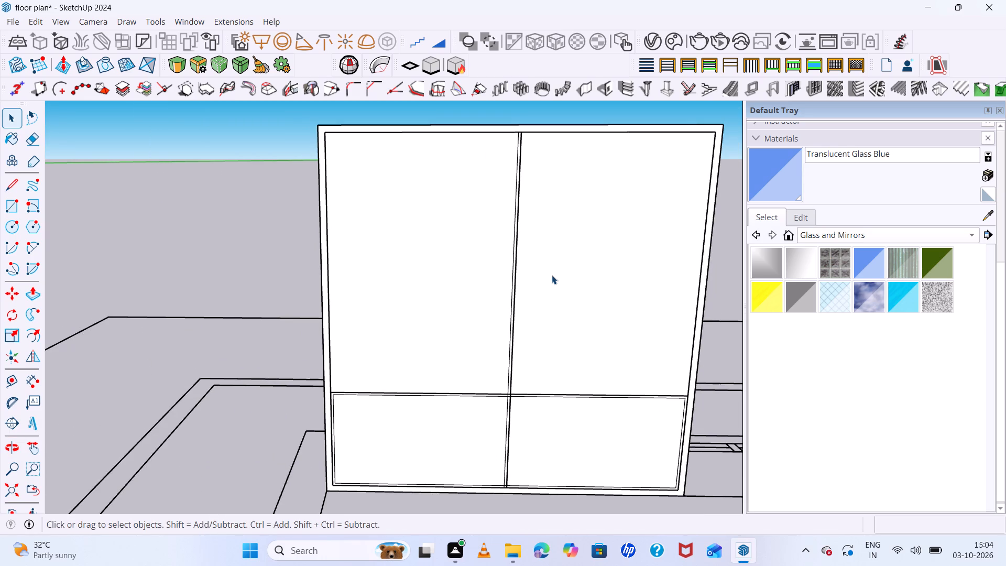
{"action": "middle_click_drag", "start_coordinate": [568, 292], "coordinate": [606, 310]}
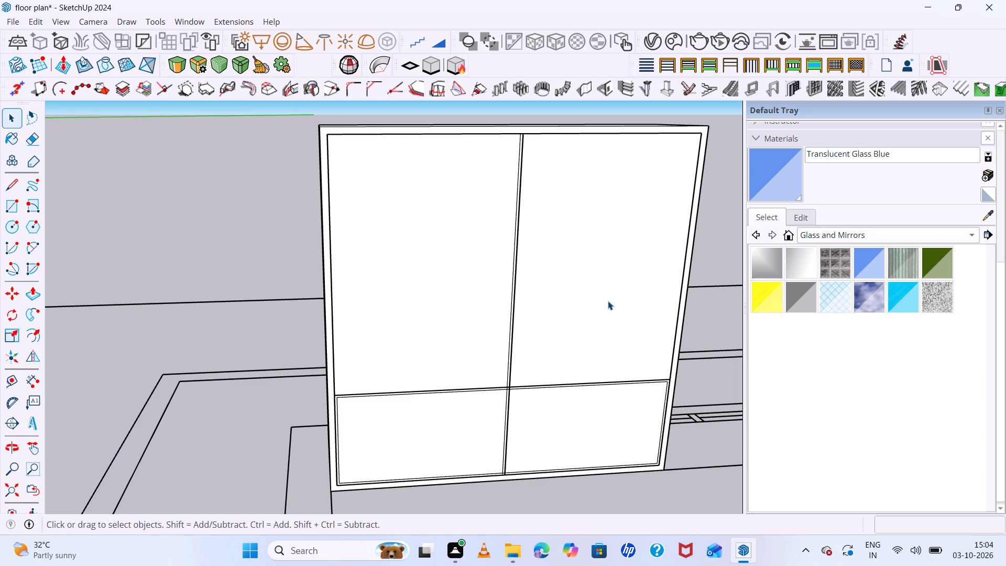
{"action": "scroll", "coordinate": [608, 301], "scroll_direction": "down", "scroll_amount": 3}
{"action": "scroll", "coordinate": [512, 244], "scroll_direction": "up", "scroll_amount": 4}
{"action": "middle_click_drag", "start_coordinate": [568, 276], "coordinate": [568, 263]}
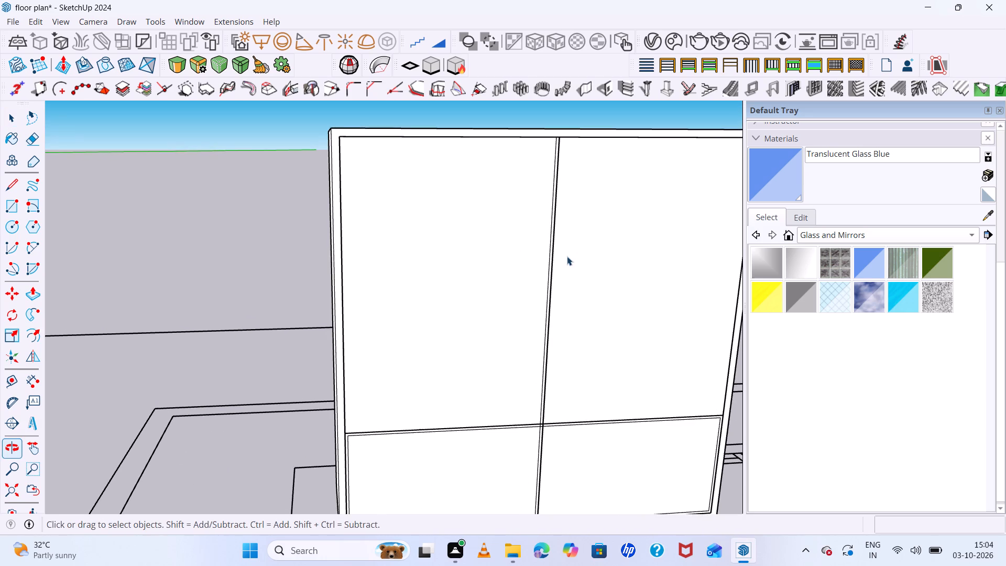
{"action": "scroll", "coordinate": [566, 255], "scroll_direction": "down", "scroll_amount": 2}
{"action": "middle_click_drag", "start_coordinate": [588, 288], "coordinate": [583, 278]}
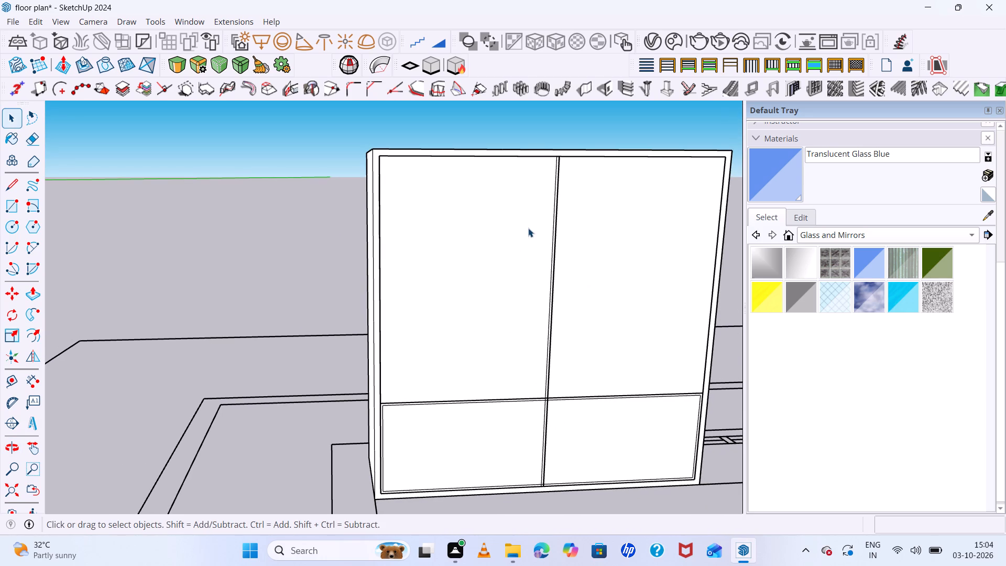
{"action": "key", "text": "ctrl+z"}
Draw a rectangle about 2' 11" by 4' 1" over the wardrobe's left upper opening, ending at the centre divider.
{"action": "key", "text": "r"}
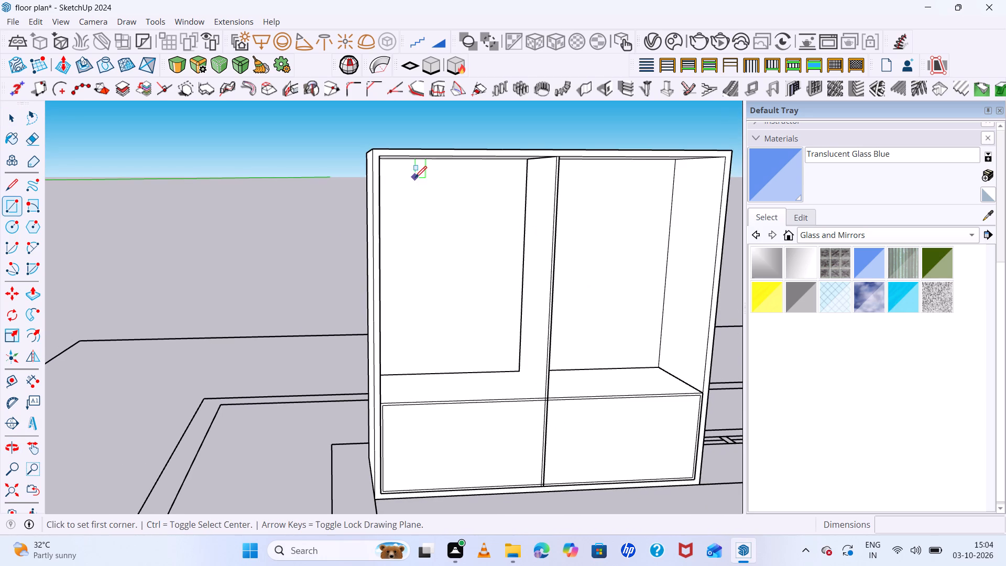
{"action": "left_click", "coordinate": [381, 156]}
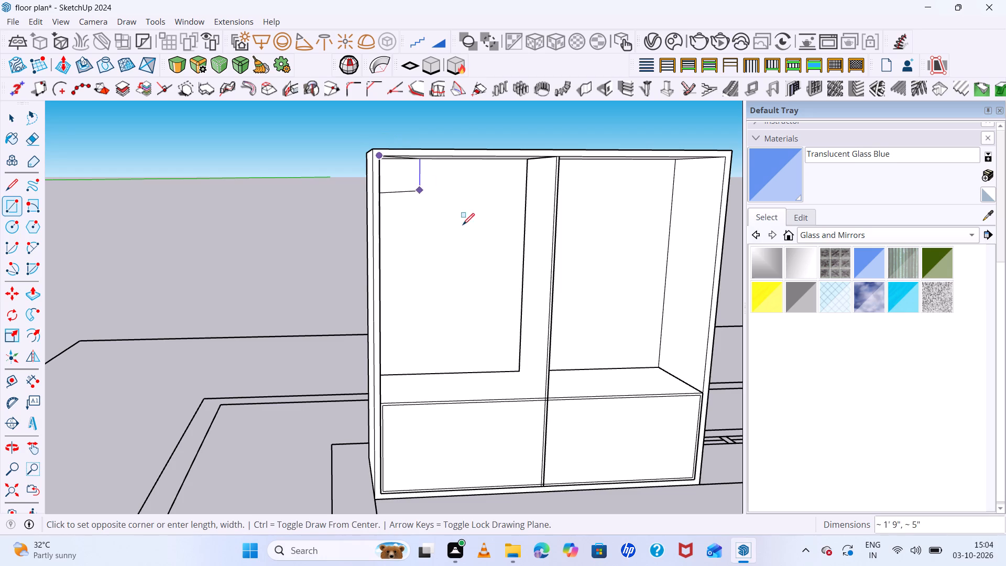
{"action": "scroll", "coordinate": [550, 389], "scroll_direction": "up", "scroll_amount": 5}
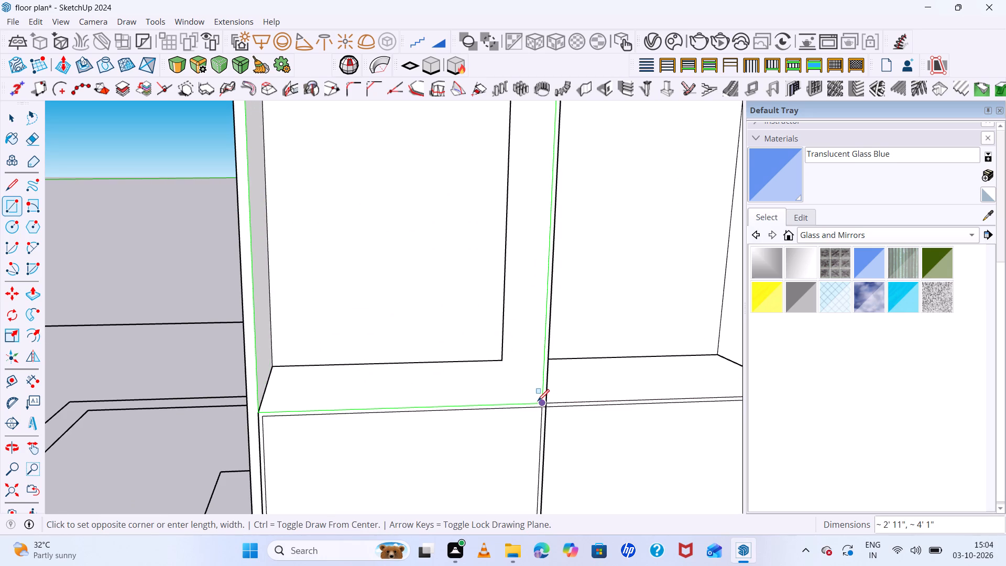
{"action": "left_click", "coordinate": [542, 401]}
Draw a rectangle about 4' 1" by 2' 10" over the wardrobe's right upper opening, starting at the centre divider.
{"action": "scroll", "coordinate": [475, 305], "scroll_direction": "down", "scroll_amount": 7}
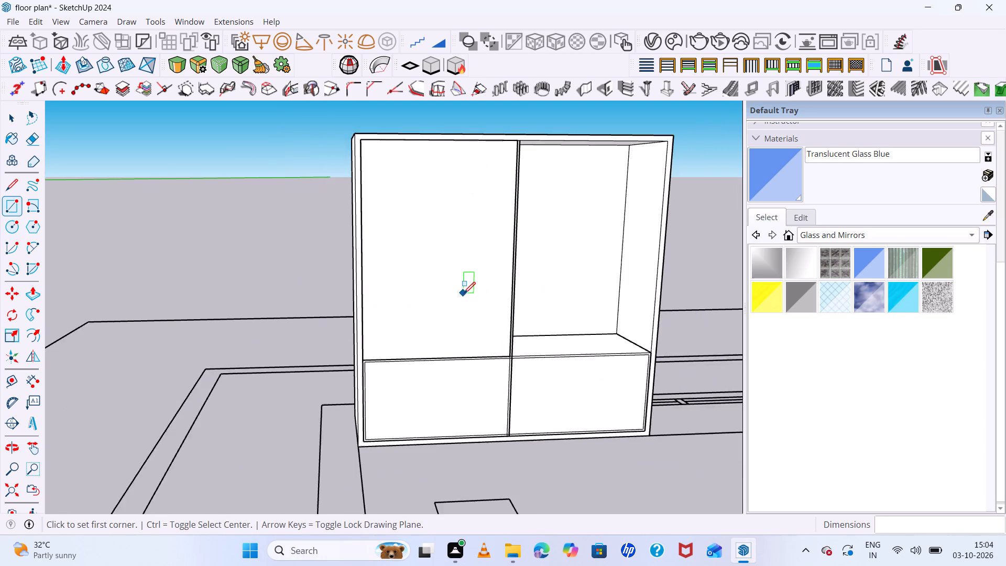
{"action": "scroll", "coordinate": [464, 293], "scroll_direction": "down", "scroll_amount": 4}
{"action": "scroll", "coordinate": [526, 189], "scroll_direction": "up", "scroll_amount": 11}
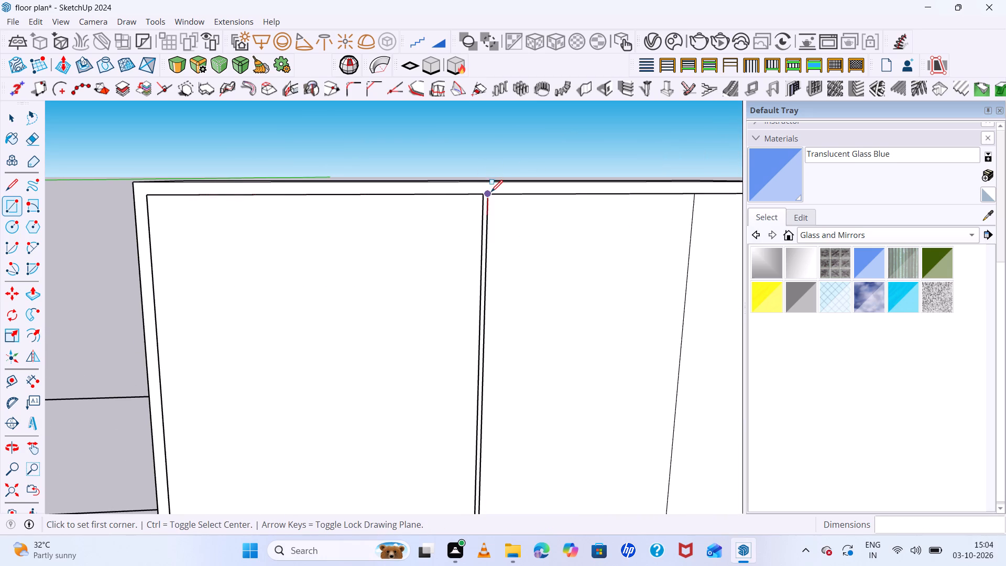
{"action": "left_click", "coordinate": [489, 194]}
{"action": "scroll", "coordinate": [632, 326], "scroll_direction": "down", "scroll_amount": 11}
{"action": "scroll", "coordinate": [690, 453], "scroll_direction": "up", "scroll_amount": 6}
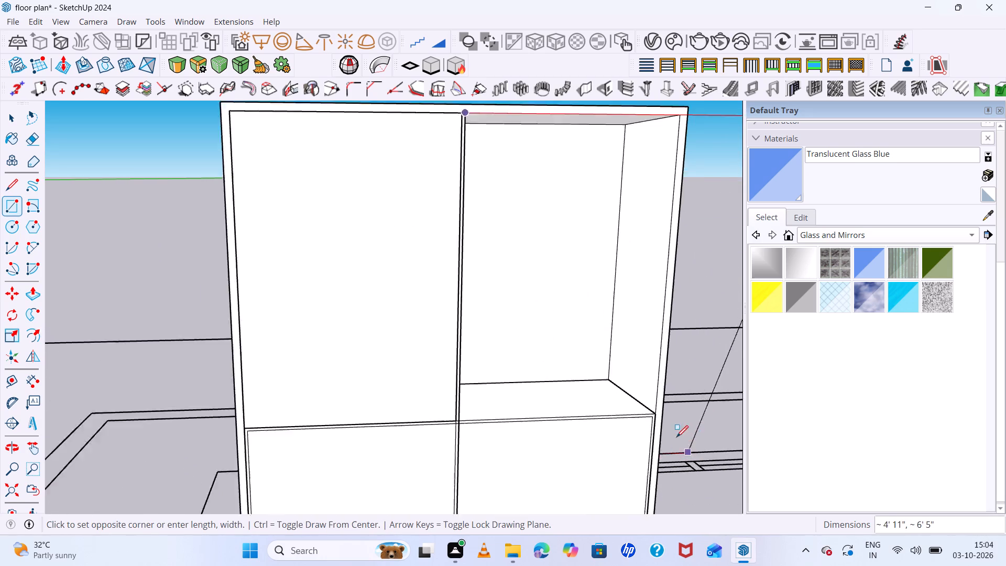
{"action": "left_click", "coordinate": [650, 408]}
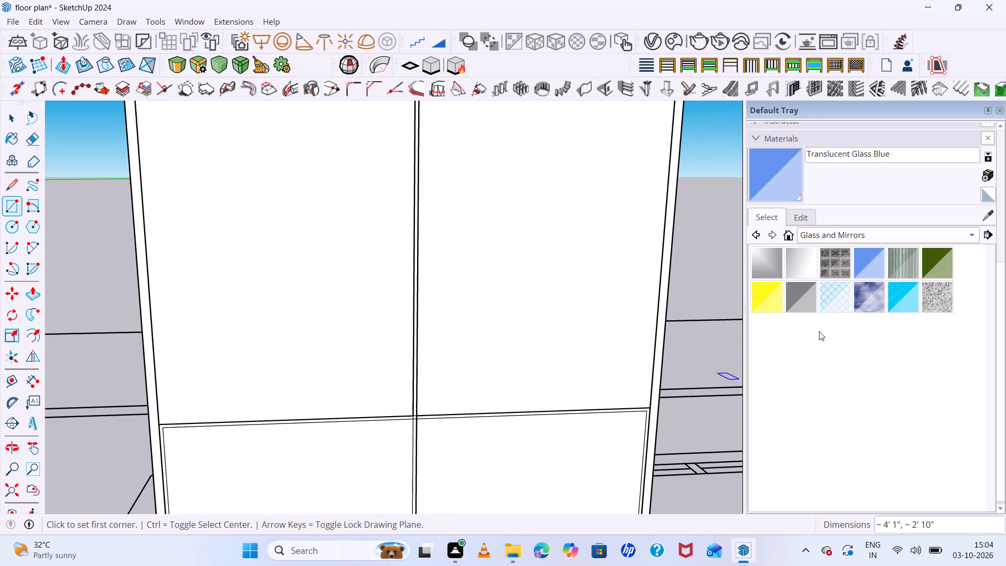
Paint both upper door panels of the wardrobe with Translucent Glass Blue.
{"action": "left_click", "coordinate": [863, 271]}
{"action": "left_click", "coordinate": [585, 250]}
{"action": "left_click", "coordinate": [346, 243]}
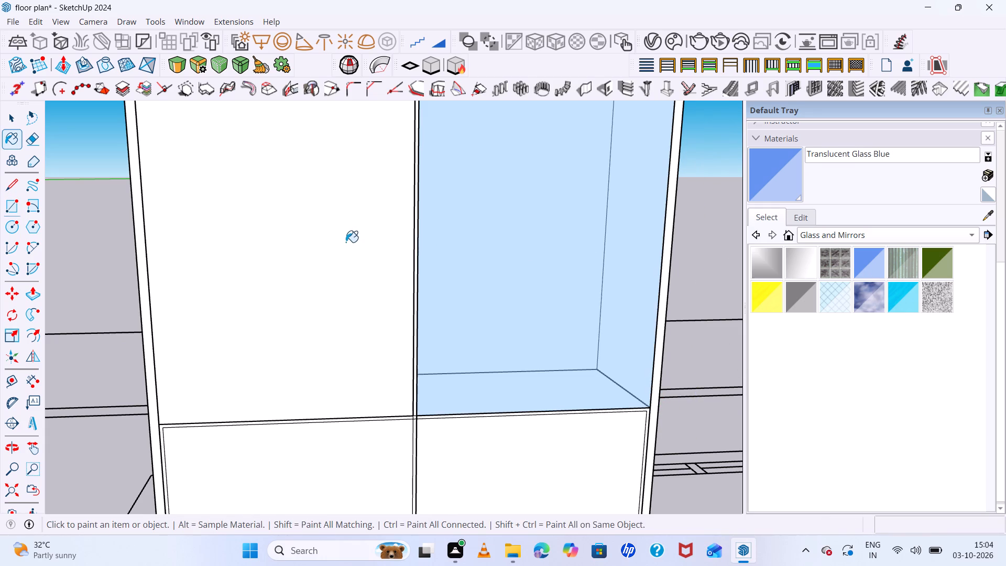
Examine the glazed wardrobe from the front and from above, together with the surrounding bedroom plan.
{"action": "scroll", "coordinate": [415, 286], "scroll_direction": "down", "scroll_amount": 13}
{"action": "middle_click_drag", "start_coordinate": [493, 342], "coordinate": [654, 343]}
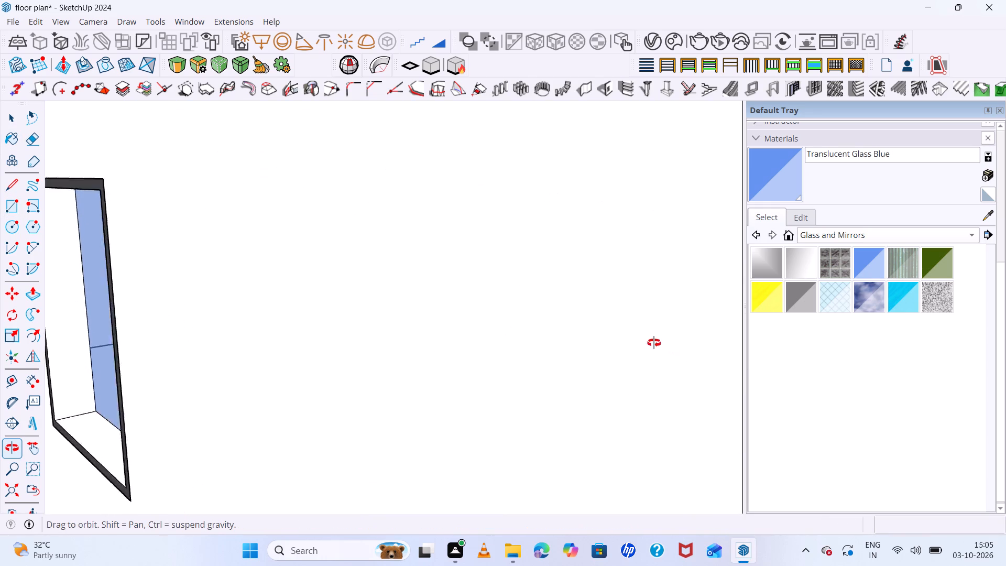
{"action": "middle_click_drag", "start_coordinate": [654, 343], "coordinate": [444, 349]}
{"action": "scroll", "coordinate": [478, 341], "scroll_direction": "down", "scroll_amount": 5}
{"action": "middle_click_drag", "start_coordinate": [493, 351], "coordinate": [406, 370]}
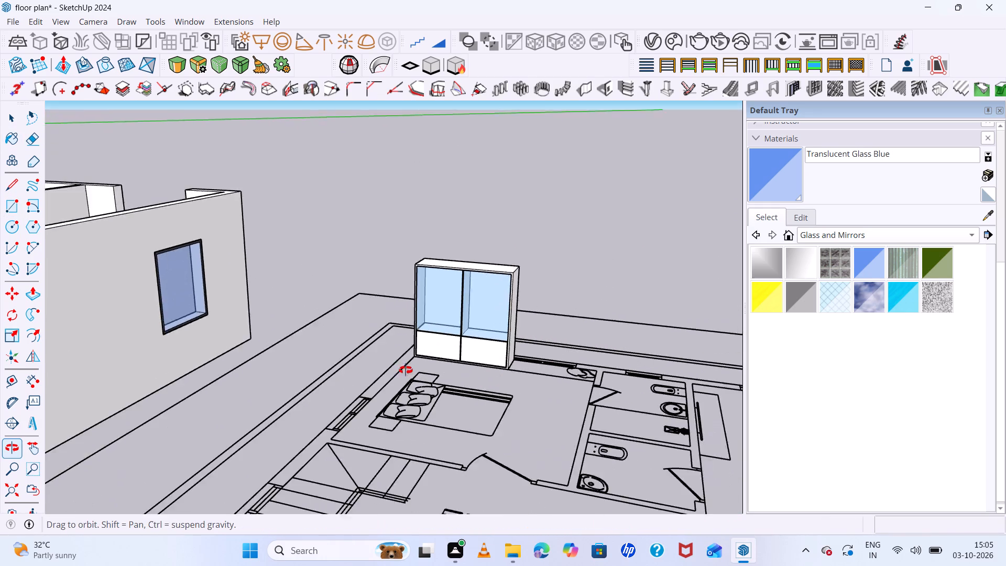
{"action": "middle_click_drag", "start_coordinate": [406, 370], "coordinate": [388, 365]}
{"action": "middle_click_drag", "start_coordinate": [382, 364], "coordinate": [378, 362]}
{"action": "scroll", "coordinate": [548, 316], "scroll_direction": "up", "scroll_amount": 10}
{"action": "scroll", "coordinate": [491, 294], "scroll_direction": "down", "scroll_amount": 10}
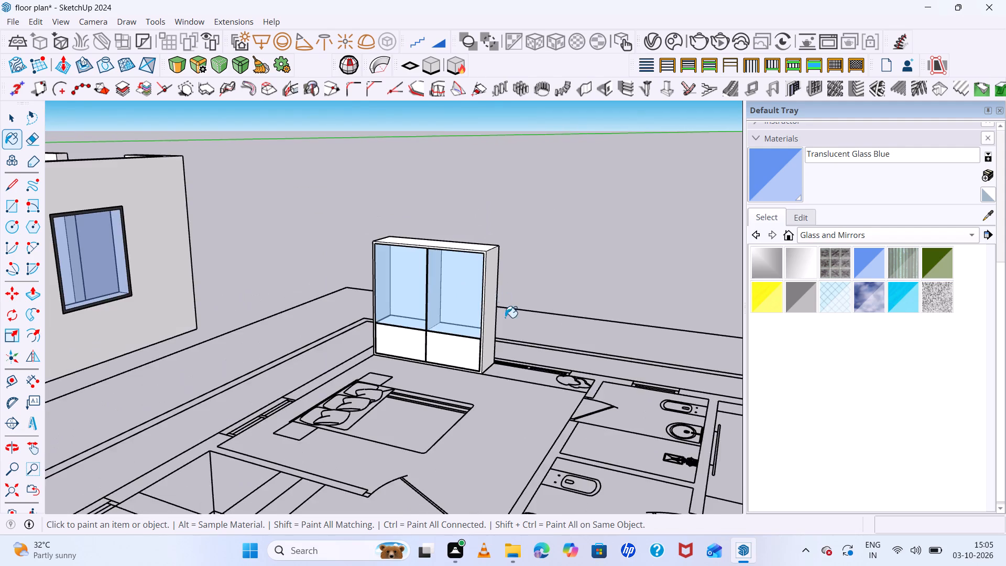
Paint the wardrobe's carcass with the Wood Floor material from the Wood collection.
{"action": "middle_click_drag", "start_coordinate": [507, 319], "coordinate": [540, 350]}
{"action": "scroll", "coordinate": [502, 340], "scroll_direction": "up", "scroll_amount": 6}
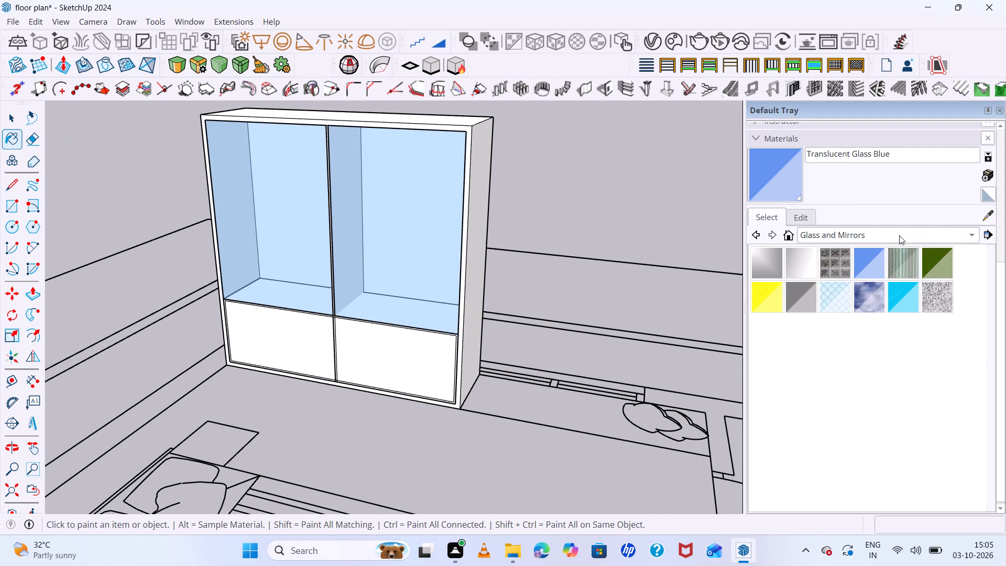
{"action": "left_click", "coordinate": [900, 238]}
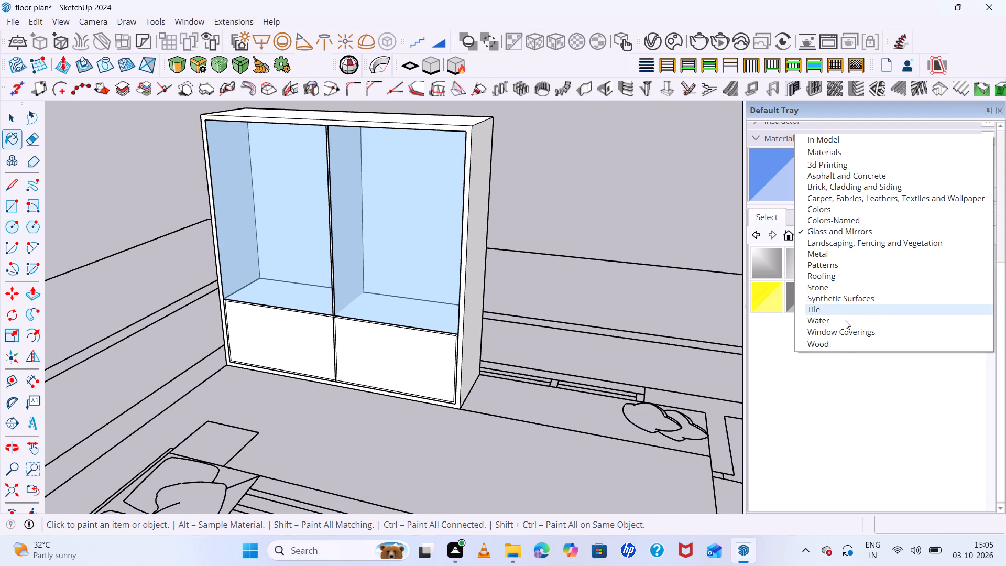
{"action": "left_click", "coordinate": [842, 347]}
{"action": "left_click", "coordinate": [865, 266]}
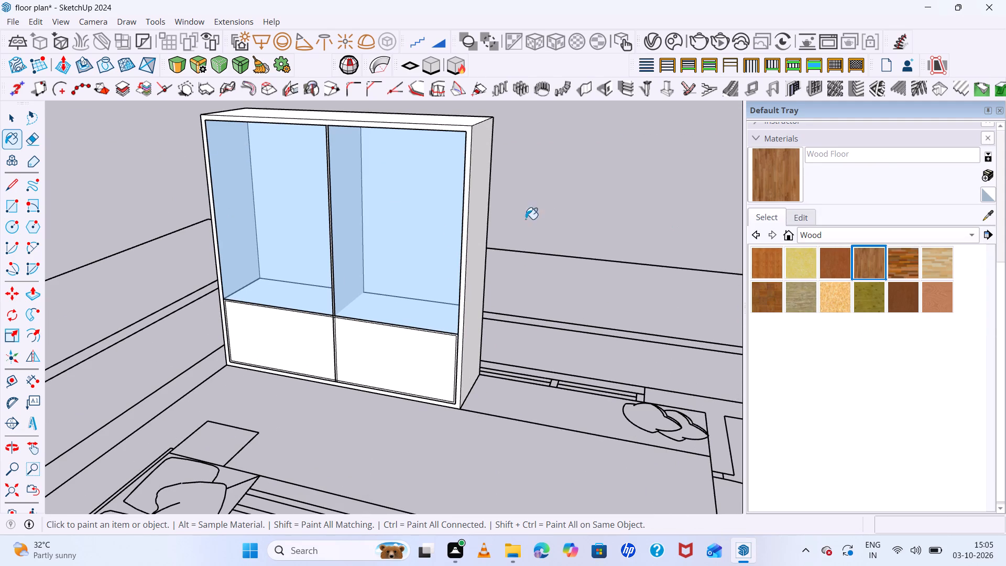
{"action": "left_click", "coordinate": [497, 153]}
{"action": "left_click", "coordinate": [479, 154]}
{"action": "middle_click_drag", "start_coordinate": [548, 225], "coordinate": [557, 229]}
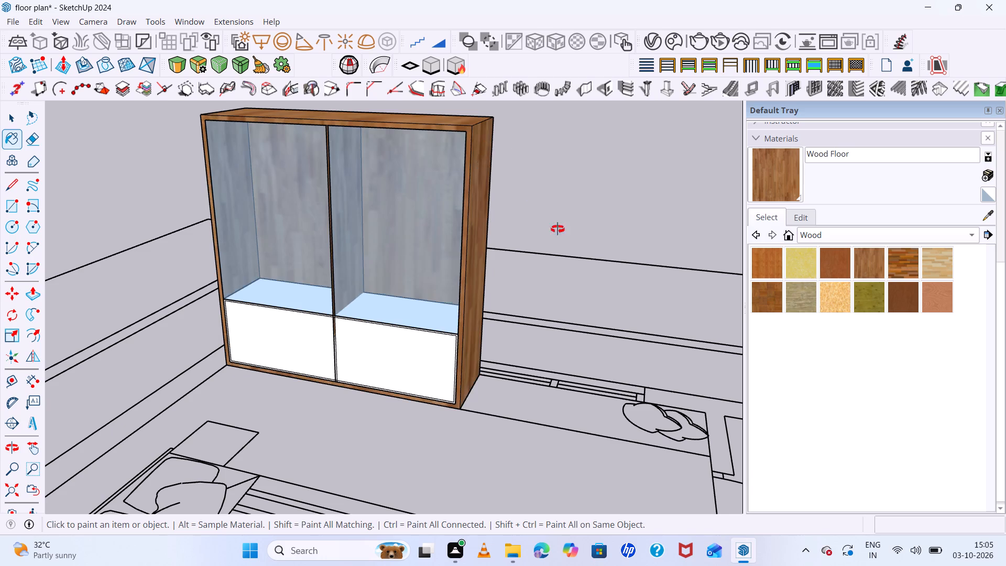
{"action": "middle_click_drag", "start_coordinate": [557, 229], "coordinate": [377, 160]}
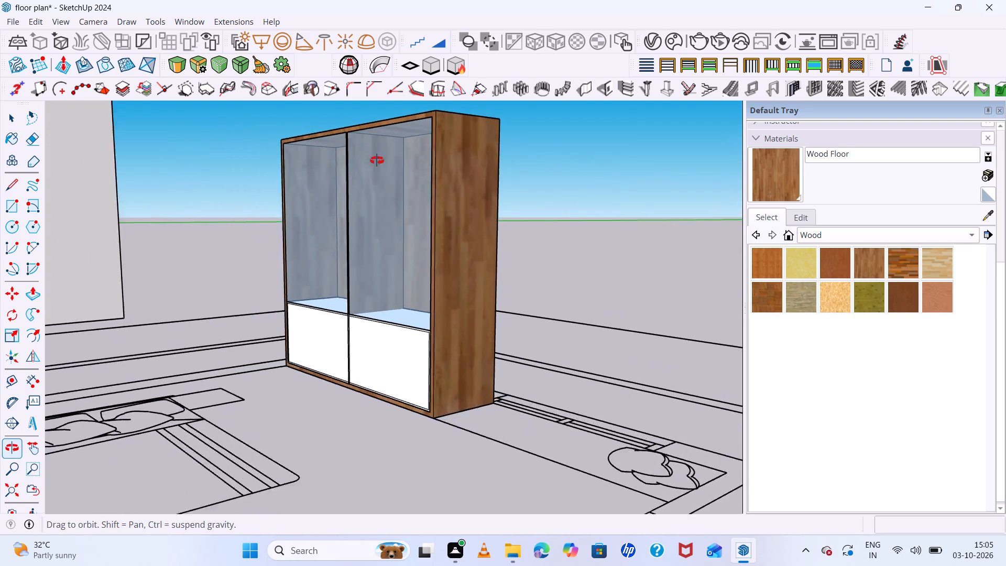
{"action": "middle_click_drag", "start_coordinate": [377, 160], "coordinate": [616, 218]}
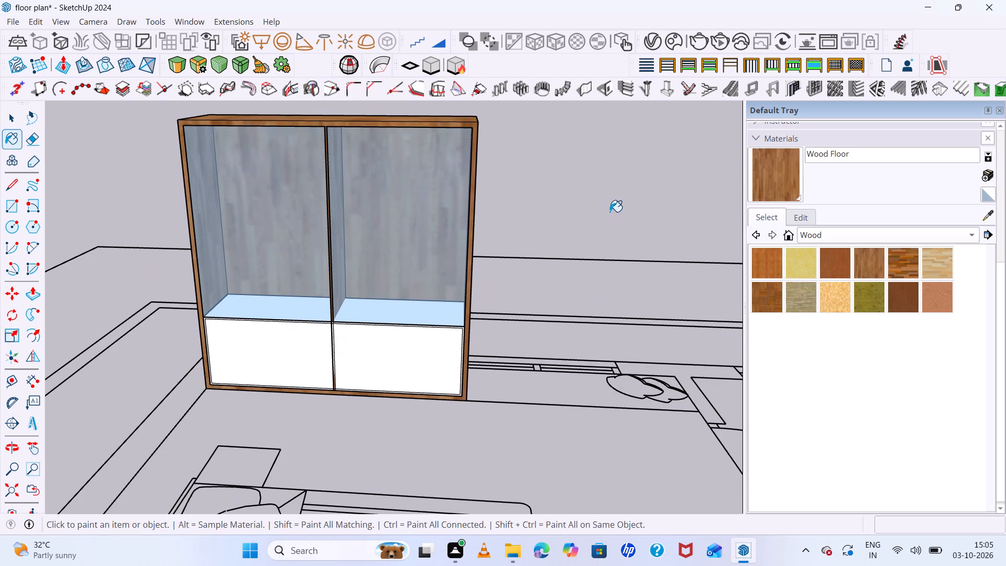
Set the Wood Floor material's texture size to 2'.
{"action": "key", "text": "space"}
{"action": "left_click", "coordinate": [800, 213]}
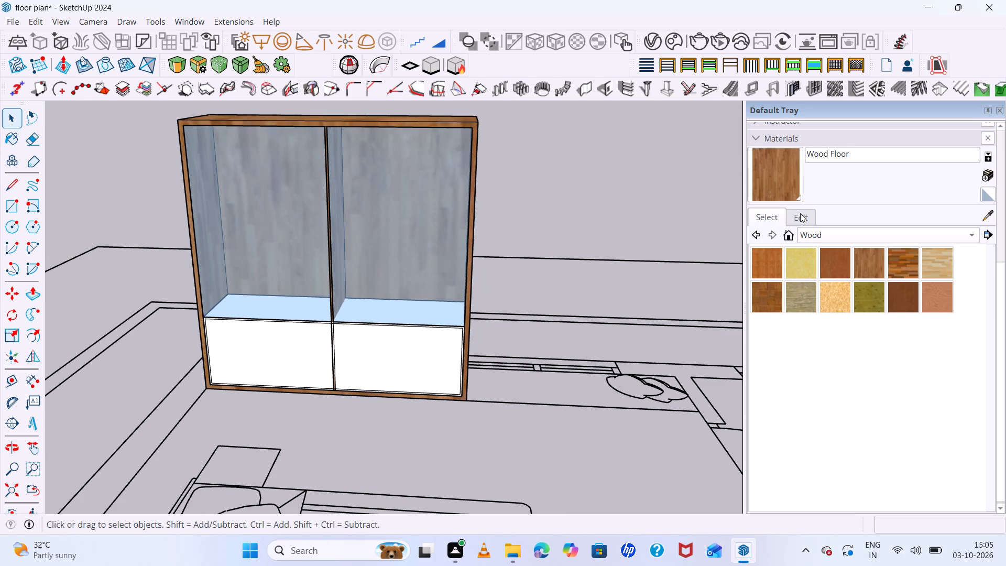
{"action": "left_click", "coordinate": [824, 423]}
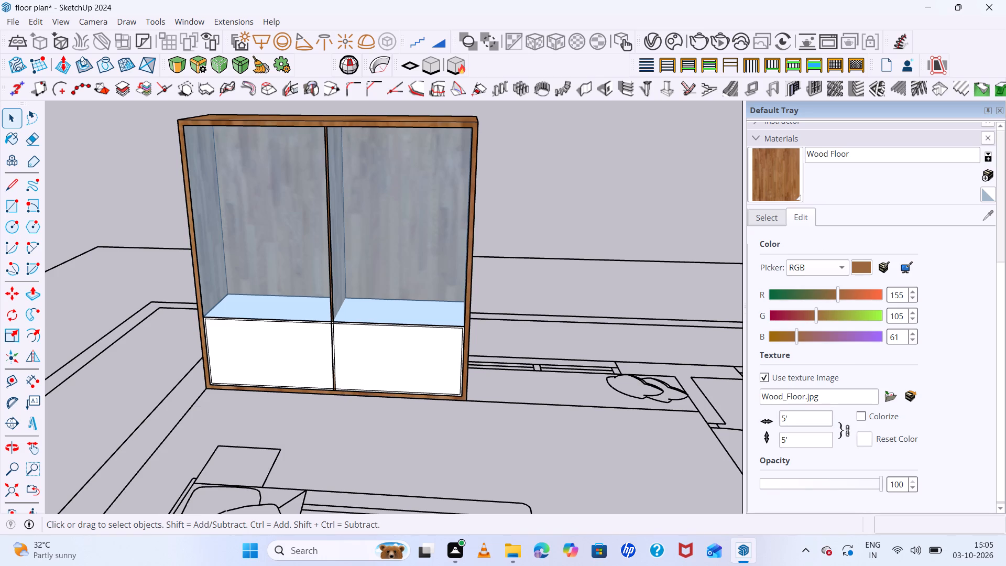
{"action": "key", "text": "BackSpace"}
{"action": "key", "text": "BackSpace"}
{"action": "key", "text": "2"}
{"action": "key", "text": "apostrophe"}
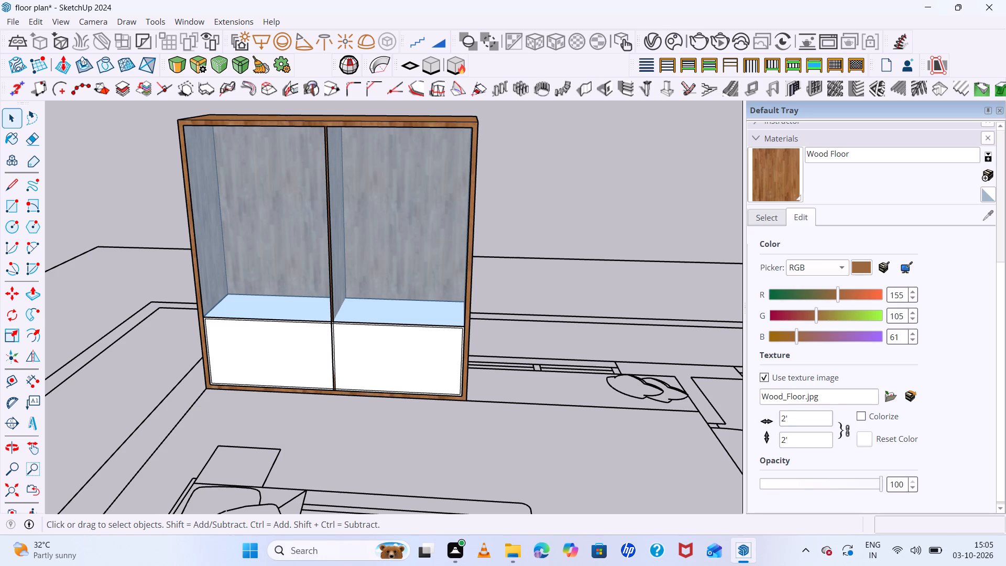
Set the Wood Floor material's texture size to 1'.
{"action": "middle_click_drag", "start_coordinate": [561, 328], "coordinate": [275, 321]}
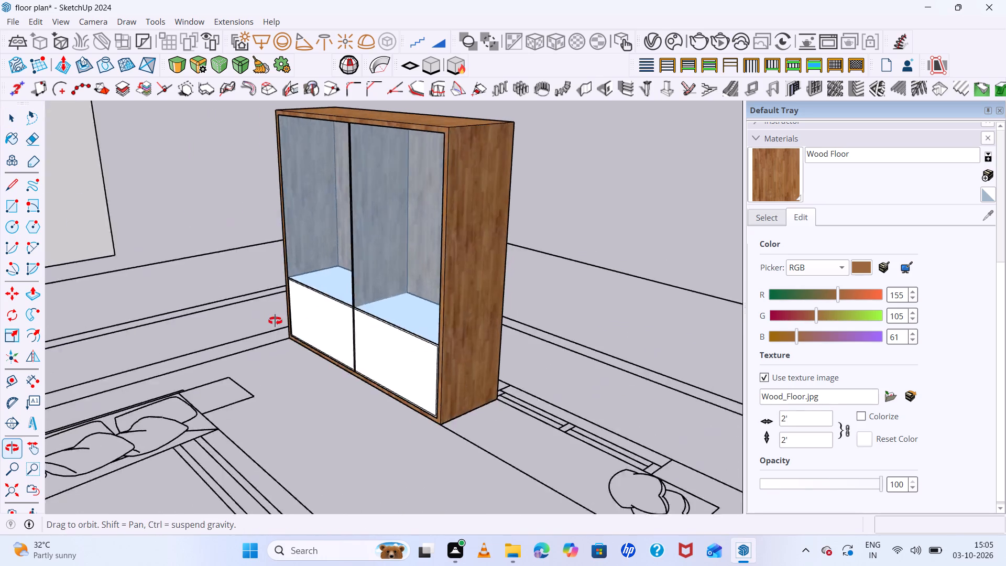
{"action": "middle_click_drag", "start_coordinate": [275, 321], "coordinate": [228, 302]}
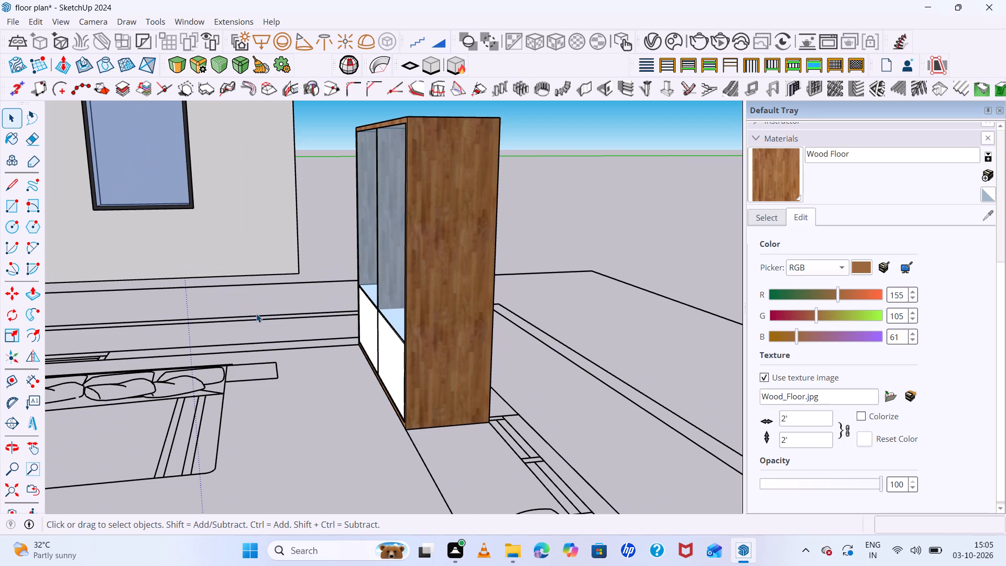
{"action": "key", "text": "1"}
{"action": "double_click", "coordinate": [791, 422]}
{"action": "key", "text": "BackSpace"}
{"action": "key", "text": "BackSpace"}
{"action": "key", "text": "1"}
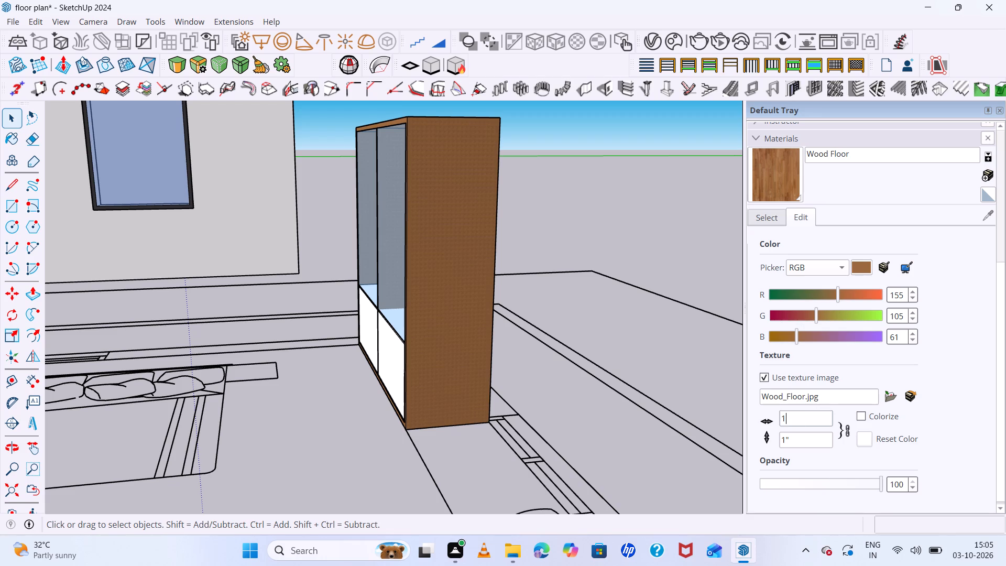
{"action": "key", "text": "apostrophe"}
Examine the wood grain on the wardrobe's frame and through its glazed doors from the front, side and below.
{"action": "middle_click_drag", "start_coordinate": [530, 315], "coordinate": [779, 312]}
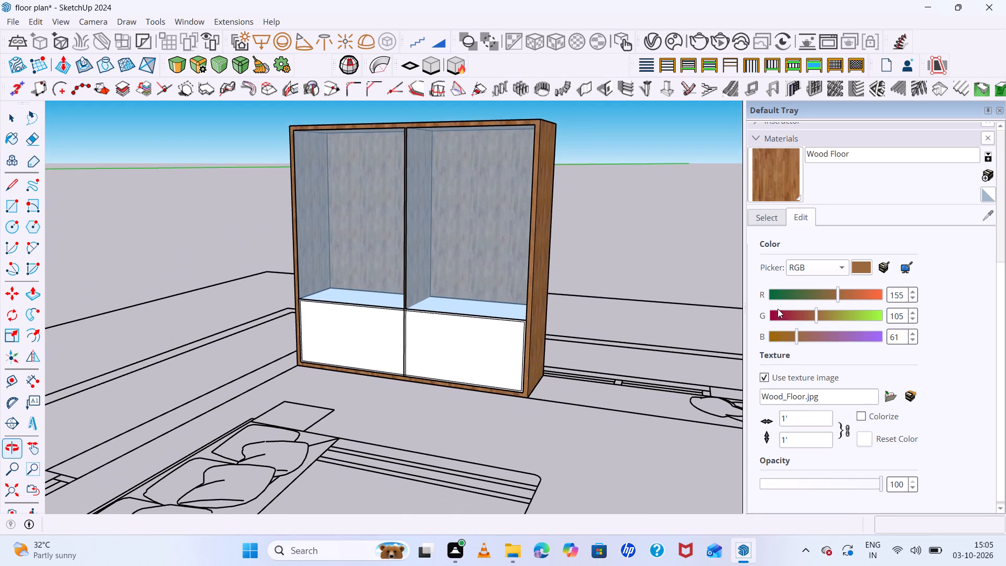
{"action": "key", "text": "space"}
{"action": "double_click", "coordinate": [668, 232]}
{"action": "key", "text": "space"}
{"action": "left_click", "coordinate": [654, 233]}
{"action": "middle_click_drag", "start_coordinate": [445, 300], "coordinate": [572, 347]}
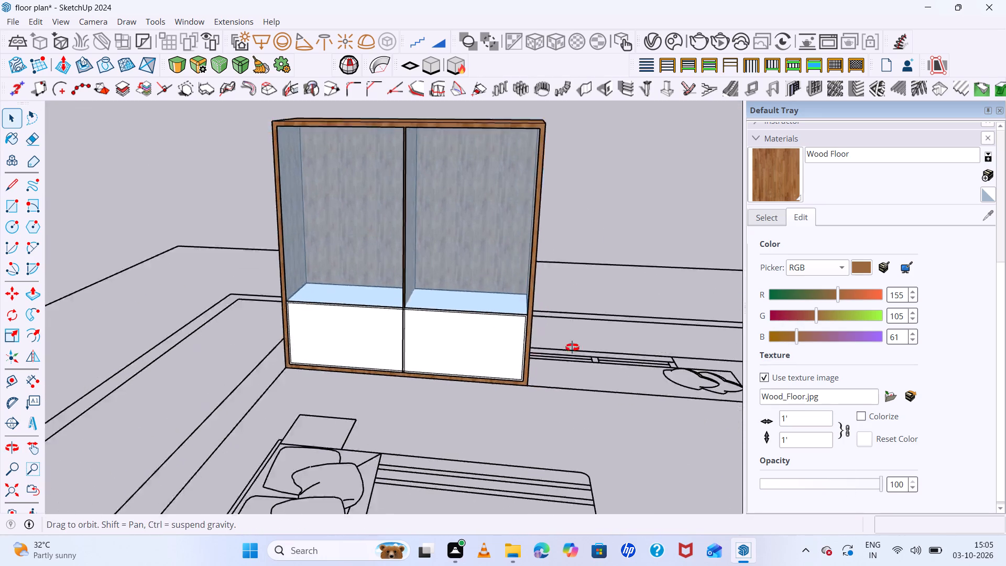
{"action": "middle_click_drag", "start_coordinate": [572, 347], "coordinate": [611, 226]}
{"action": "middle_click_drag", "start_coordinate": [607, 221], "coordinate": [575, 215]}
{"action": "middle_click_drag", "start_coordinate": [570, 215], "coordinate": [535, 215]}
{"action": "middle_click_drag", "start_coordinate": [532, 215], "coordinate": [380, 192]}
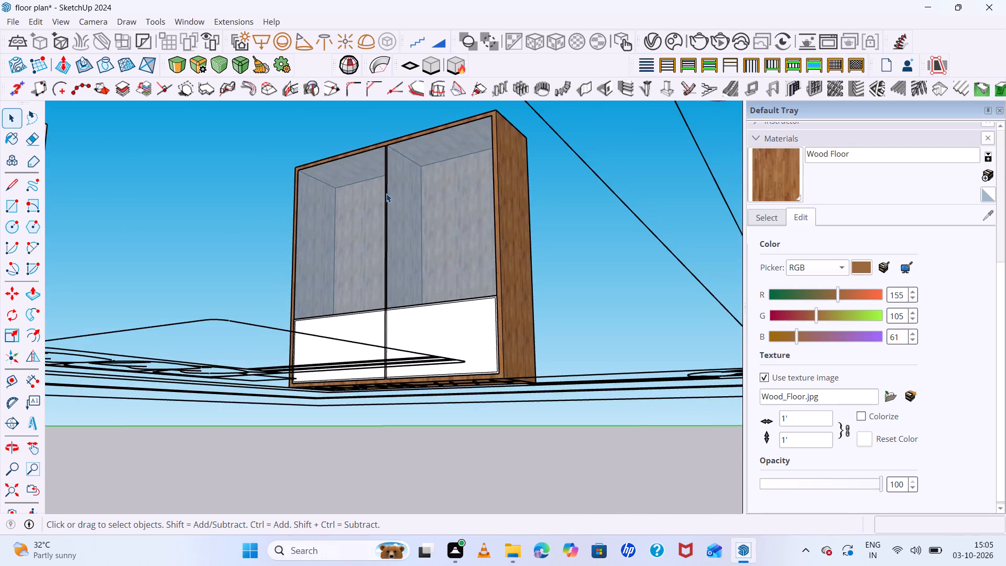
{"action": "scroll", "coordinate": [445, 210], "scroll_direction": "up", "scroll_amount": 5}
{"action": "scroll", "coordinate": [453, 218], "scroll_direction": "down", "scroll_amount": 5}
{"action": "middle_click_drag", "start_coordinate": [512, 288], "coordinate": [574, 323]}
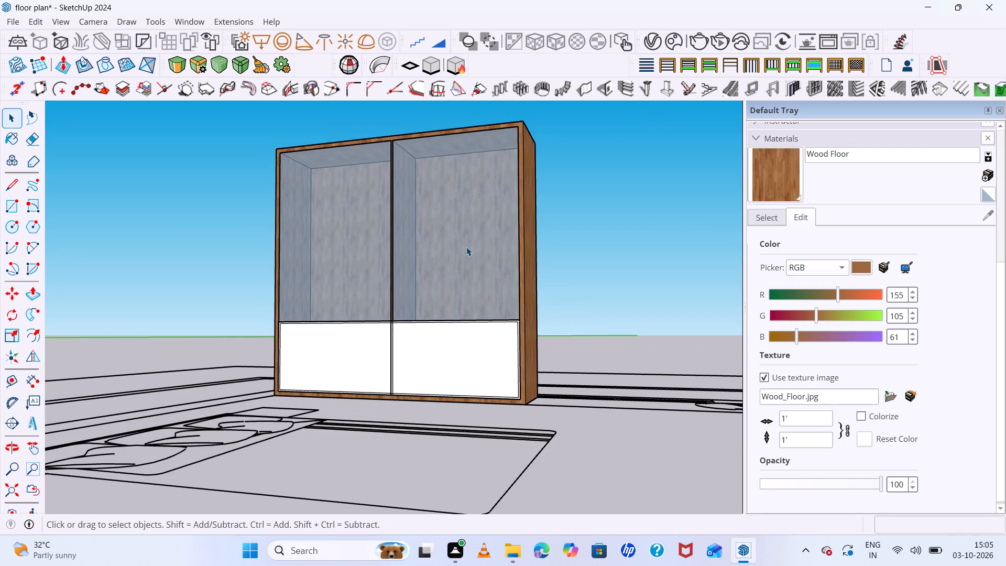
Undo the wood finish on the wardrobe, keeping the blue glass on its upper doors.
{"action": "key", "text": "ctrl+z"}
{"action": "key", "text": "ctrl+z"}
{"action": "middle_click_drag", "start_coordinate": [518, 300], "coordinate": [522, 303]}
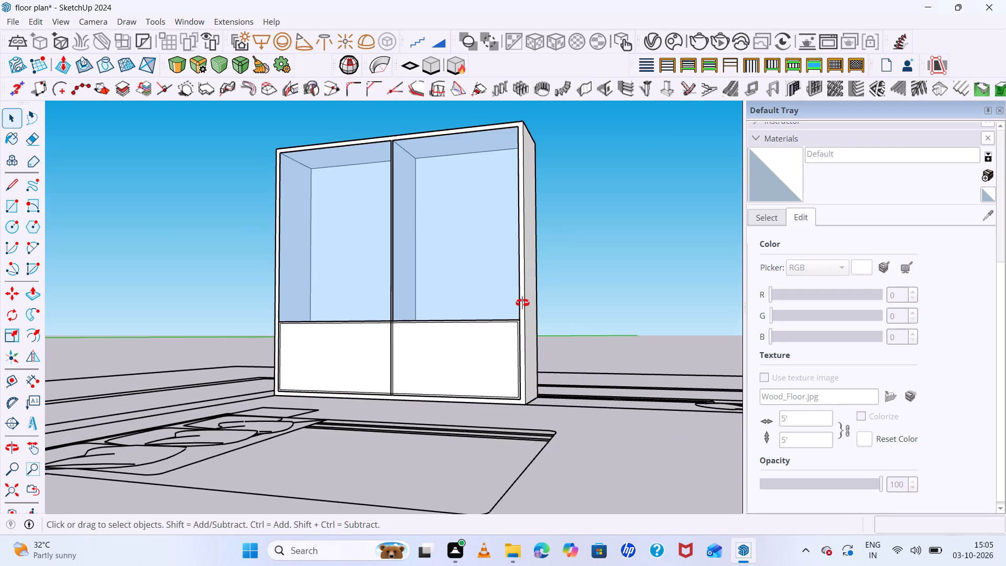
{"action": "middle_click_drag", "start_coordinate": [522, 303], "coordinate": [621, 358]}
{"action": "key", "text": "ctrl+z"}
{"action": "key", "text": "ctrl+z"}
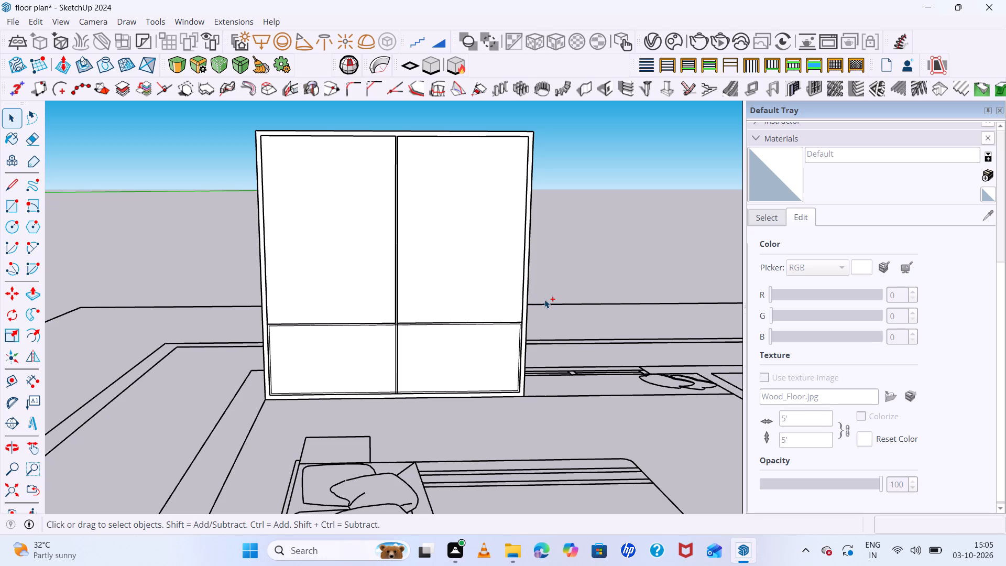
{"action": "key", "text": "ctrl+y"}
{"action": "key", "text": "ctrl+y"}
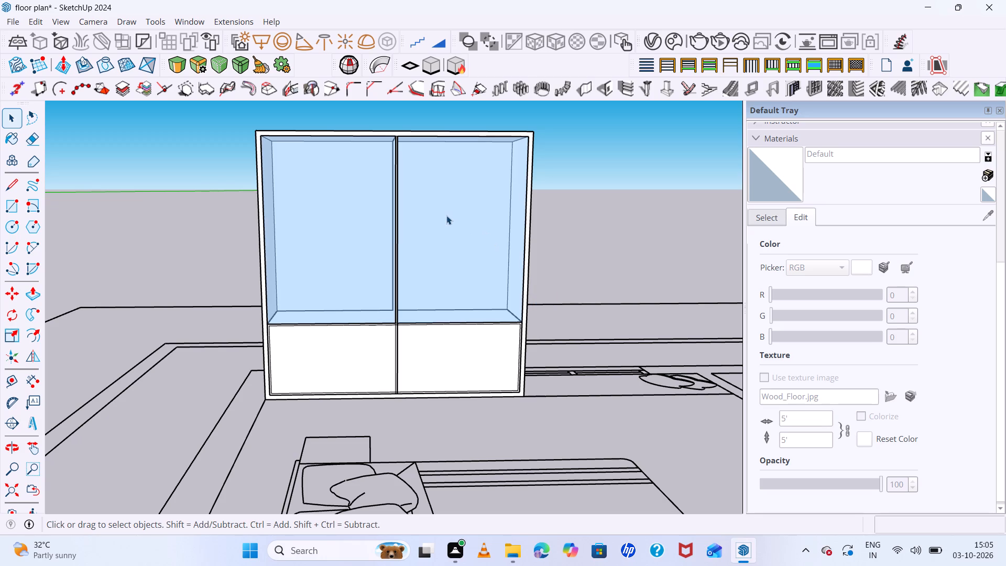
Move both glazed upper door panels about 9' 3" sideways, clear of the wardrobe, to expose its interior.
{"action": "left_click", "coordinate": [442, 190]}
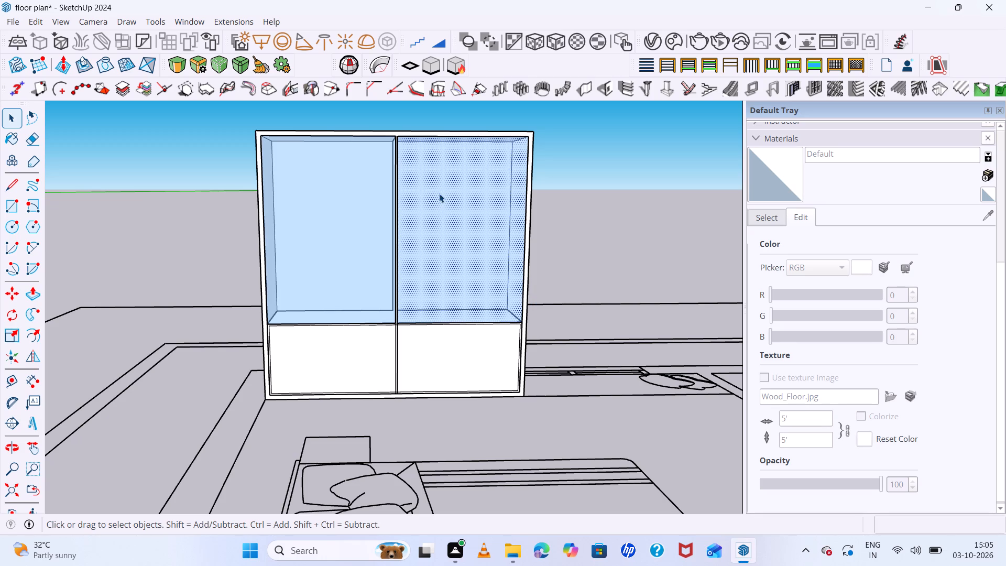
{"action": "left_click", "coordinate": [361, 227]}
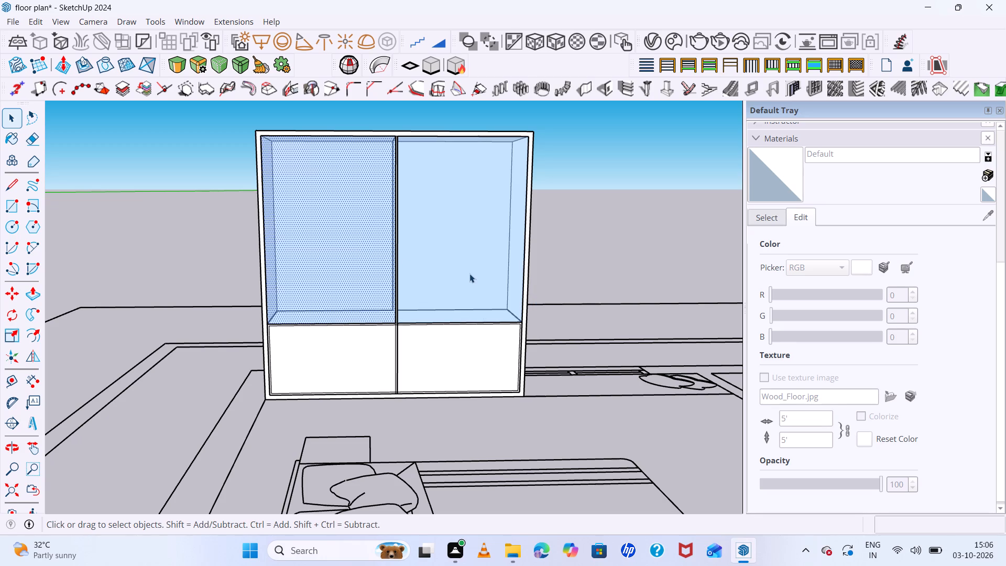
{"action": "left_click", "coordinate": [461, 245], "text": "shift"}
{"action": "key", "text": "m"}
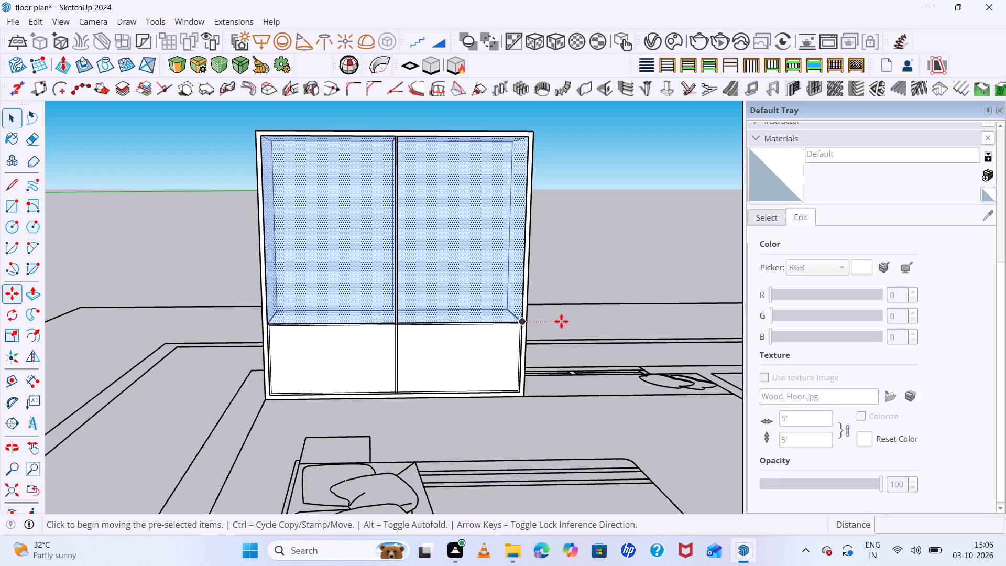
{"action": "left_click", "coordinate": [521, 321]}
{"action": "scroll", "coordinate": [691, 301], "scroll_direction": "down", "scroll_amount": 6}
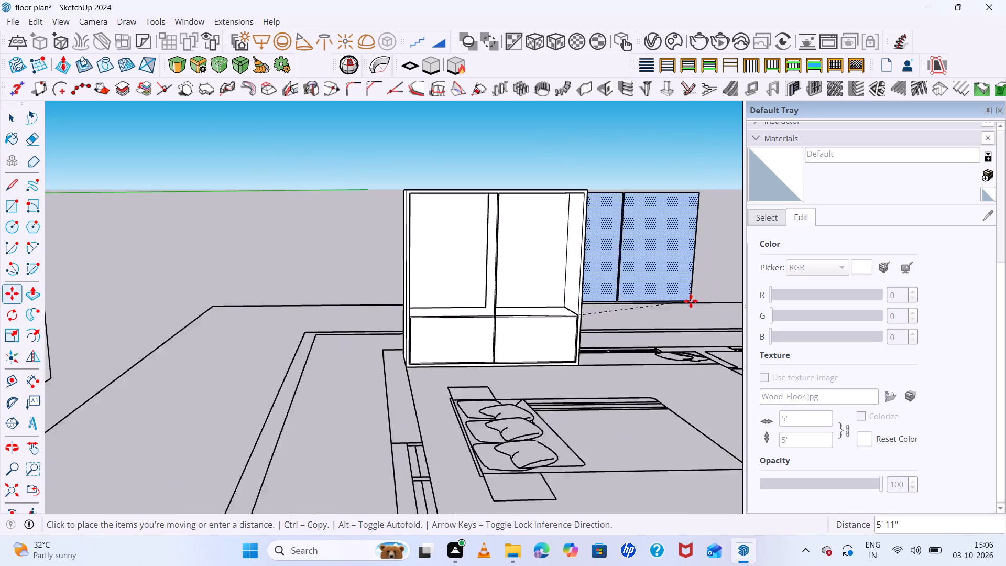
{"action": "scroll", "coordinate": [691, 301], "scroll_direction": "down", "scroll_amount": 1}
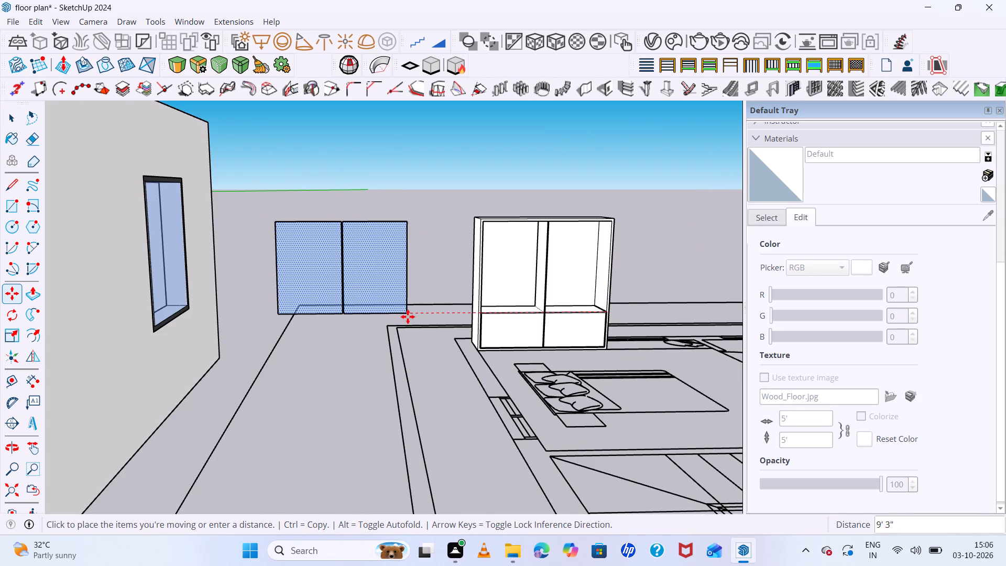
{"action": "left_click", "coordinate": [409, 315]}
{"action": "scroll", "coordinate": [635, 251], "scroll_direction": "up", "scroll_amount": 5}
{"action": "middle_click_drag", "start_coordinate": [660, 292], "coordinate": [659, 284]}
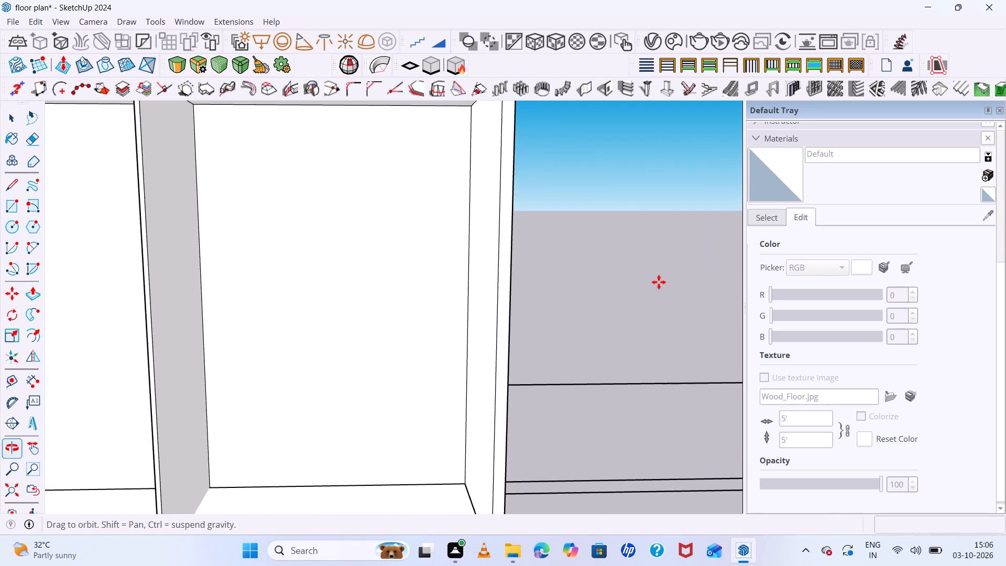
{"action": "scroll", "coordinate": [662, 264], "scroll_direction": "down", "scroll_amount": 10}
{"action": "middle_click_drag", "start_coordinate": [668, 269], "coordinate": [604, 281]}
{"action": "scroll", "coordinate": [687, 277], "scroll_direction": "up", "scroll_amount": 7}
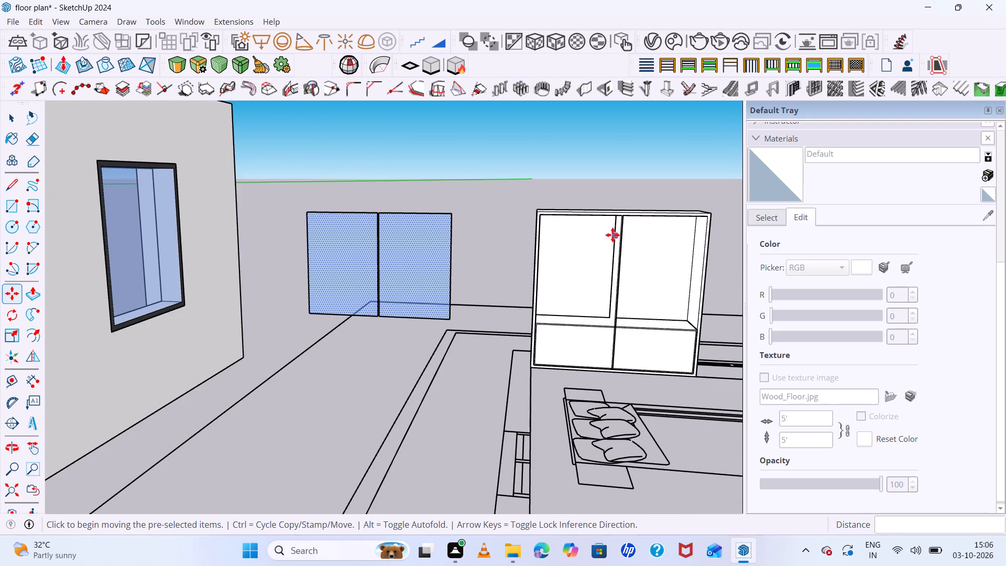
Paint the wardrobe's carcass and exposed interior with Wood Cherry Original.
{"action": "key", "text": "space"}
{"action": "left_click", "coordinate": [769, 221]}
{"action": "left_click", "coordinate": [840, 267]}
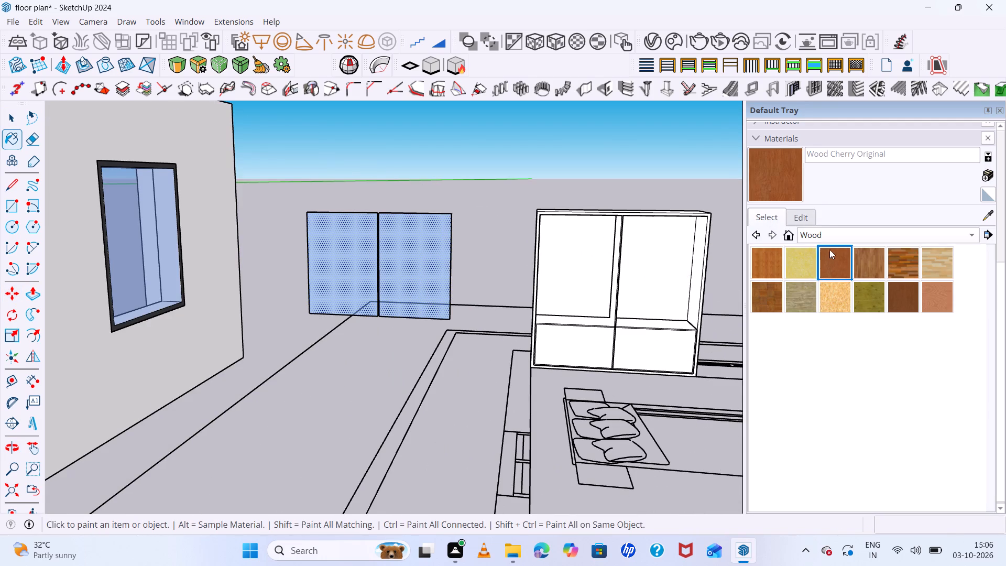
{"action": "left_click", "coordinate": [880, 269]}
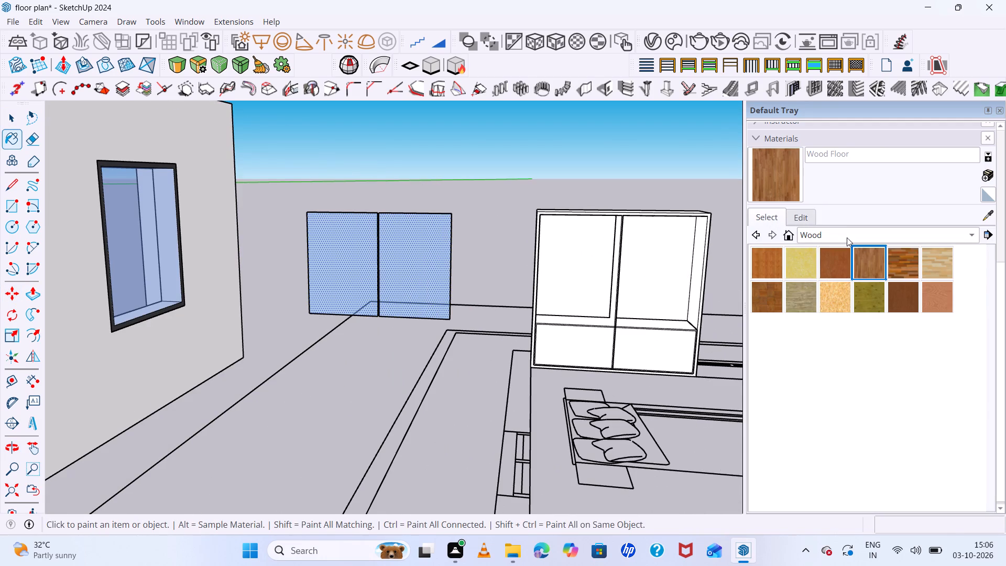
{"action": "left_click", "coordinate": [835, 263]}
{"action": "scroll", "coordinate": [656, 212], "scroll_direction": "up", "scroll_amount": 4}
{"action": "middle_click_drag", "start_coordinate": [694, 310], "coordinate": [695, 318]}
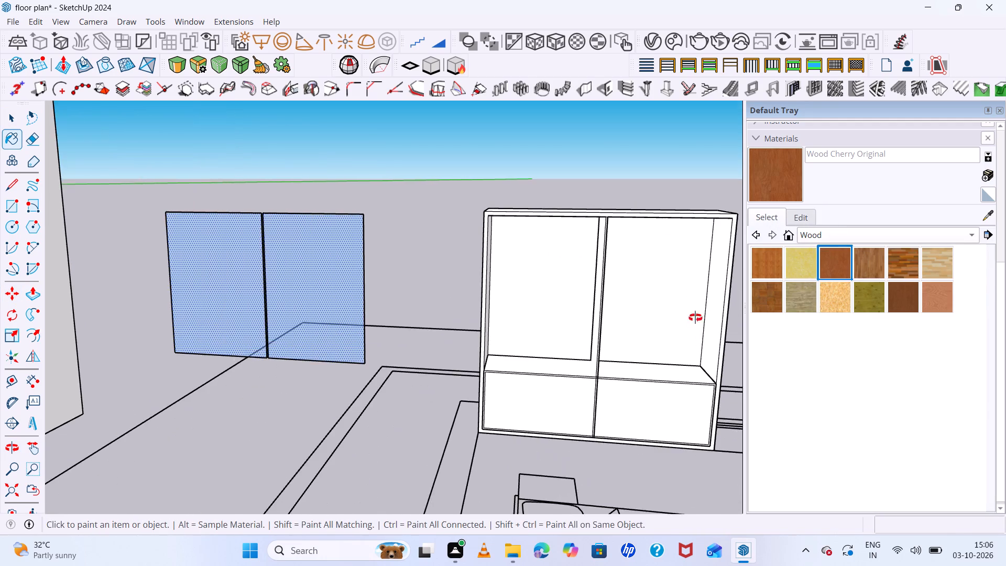
{"action": "middle_click_drag", "start_coordinate": [695, 318], "coordinate": [705, 354]}
{"action": "left_click", "coordinate": [655, 220]}
{"action": "middle_click_drag", "start_coordinate": [649, 327], "coordinate": [521, 179]}
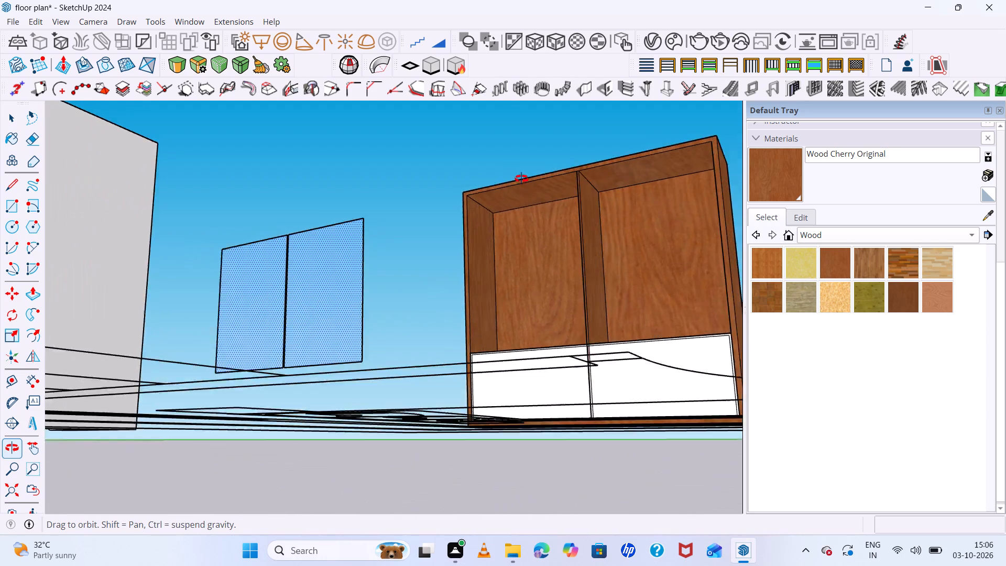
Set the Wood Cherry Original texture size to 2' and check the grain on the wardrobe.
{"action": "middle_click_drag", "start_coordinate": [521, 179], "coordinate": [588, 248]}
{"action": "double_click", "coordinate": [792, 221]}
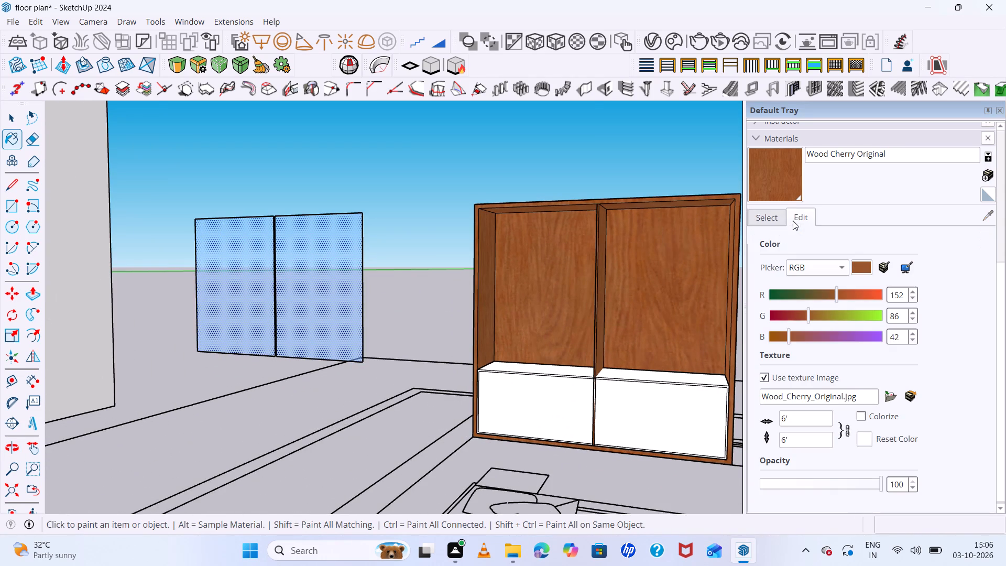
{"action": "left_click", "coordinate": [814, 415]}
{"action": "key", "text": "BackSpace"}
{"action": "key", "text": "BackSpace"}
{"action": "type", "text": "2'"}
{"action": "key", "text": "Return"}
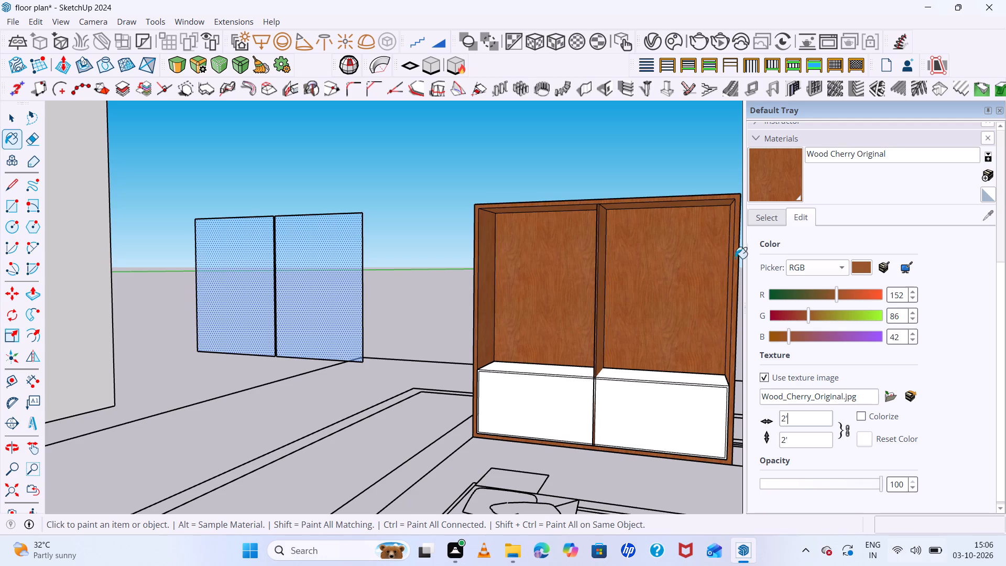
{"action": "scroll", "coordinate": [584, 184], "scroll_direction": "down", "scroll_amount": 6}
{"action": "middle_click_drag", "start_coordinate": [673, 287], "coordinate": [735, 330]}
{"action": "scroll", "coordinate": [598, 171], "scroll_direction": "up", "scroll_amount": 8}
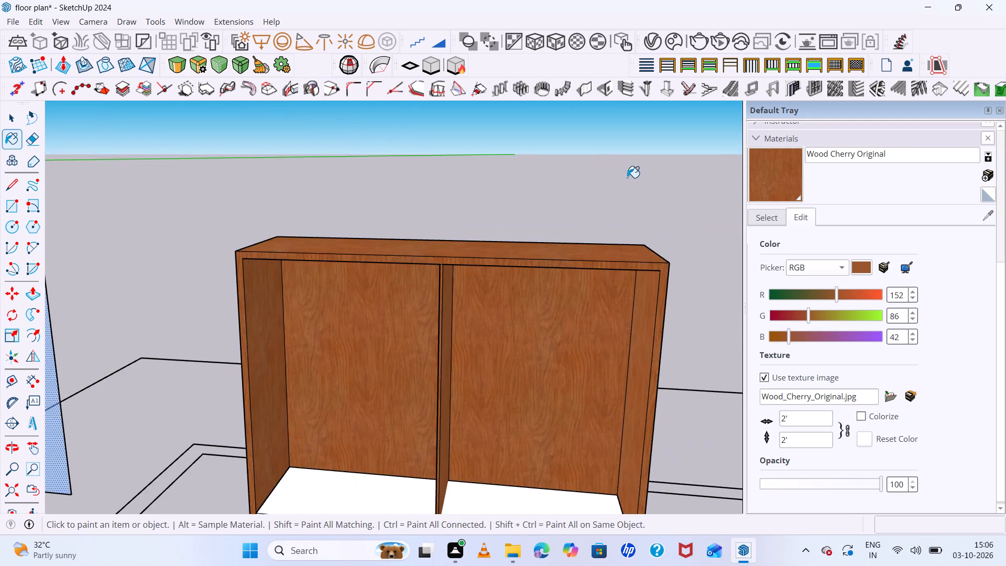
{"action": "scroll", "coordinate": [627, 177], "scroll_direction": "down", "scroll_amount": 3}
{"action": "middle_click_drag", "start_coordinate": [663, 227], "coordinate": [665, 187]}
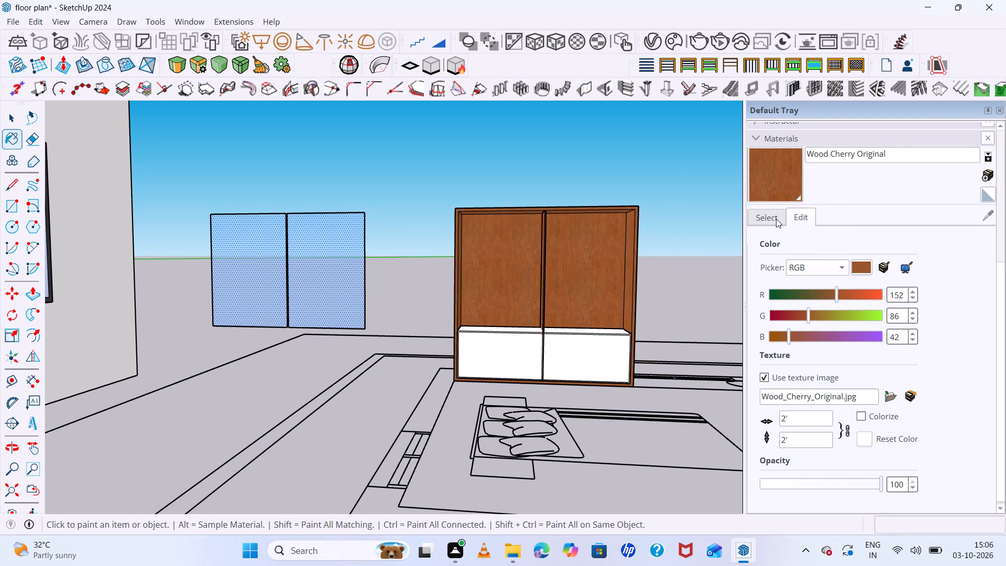
Paint the wardrobe's carcass and interior with Wood Floor.
{"action": "left_click", "coordinate": [776, 219]}
{"action": "double_click", "coordinate": [862, 265]}
{"action": "left_click", "coordinate": [640, 254]}
{"action": "left_click", "coordinate": [635, 256]}
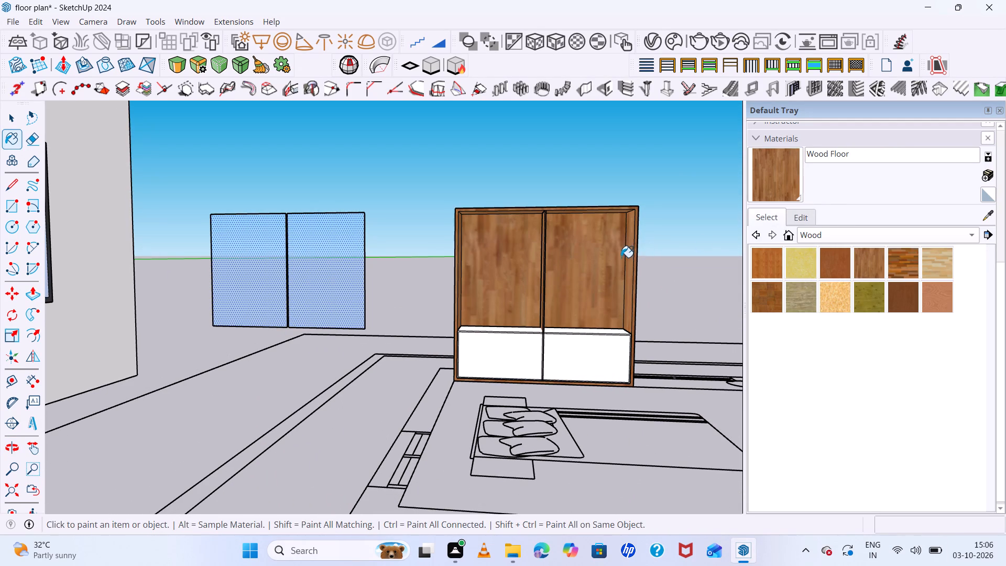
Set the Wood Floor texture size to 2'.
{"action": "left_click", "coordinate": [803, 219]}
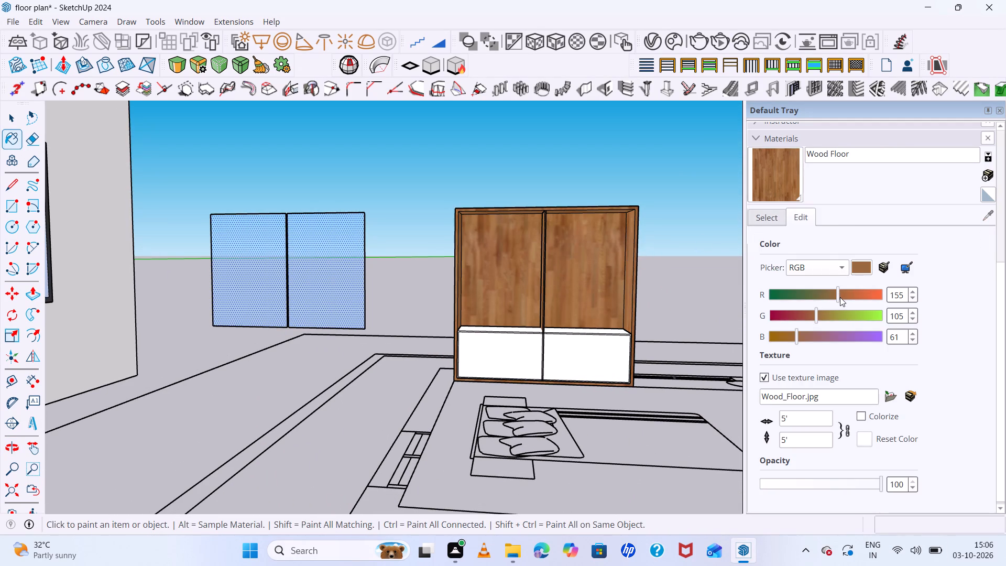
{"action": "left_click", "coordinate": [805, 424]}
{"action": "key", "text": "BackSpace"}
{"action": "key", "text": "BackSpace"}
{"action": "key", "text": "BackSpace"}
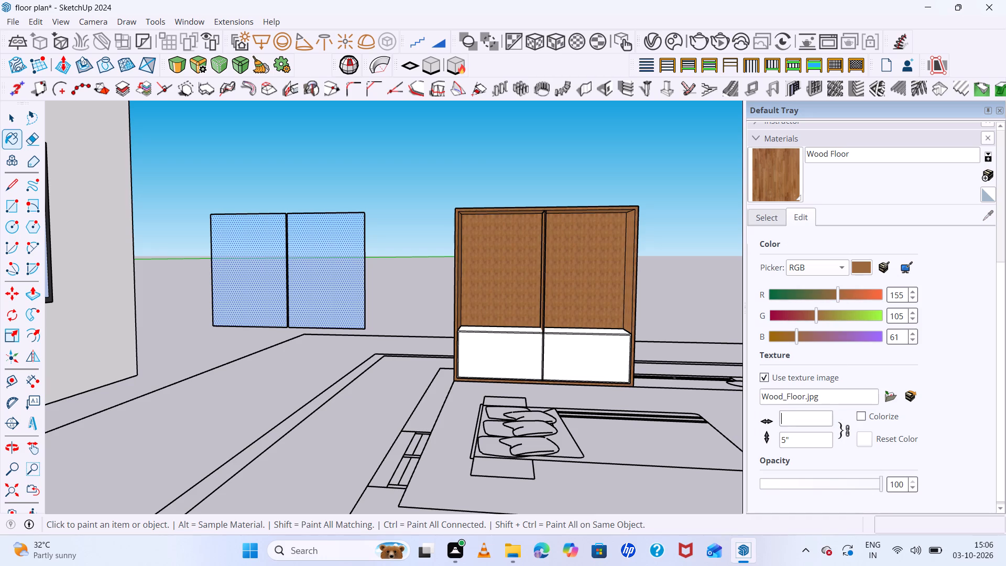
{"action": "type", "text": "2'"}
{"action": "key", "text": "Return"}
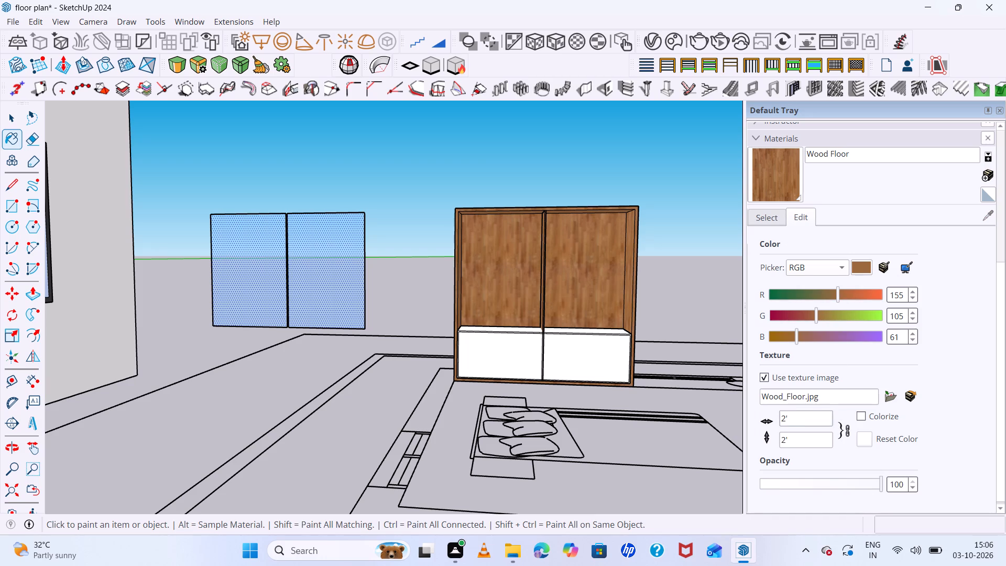
Set the Wood Floor texture size to 1' and clear the selection of the detached glazed door panels.
{"action": "middle_click_drag", "start_coordinate": [675, 262], "coordinate": [593, 389]}
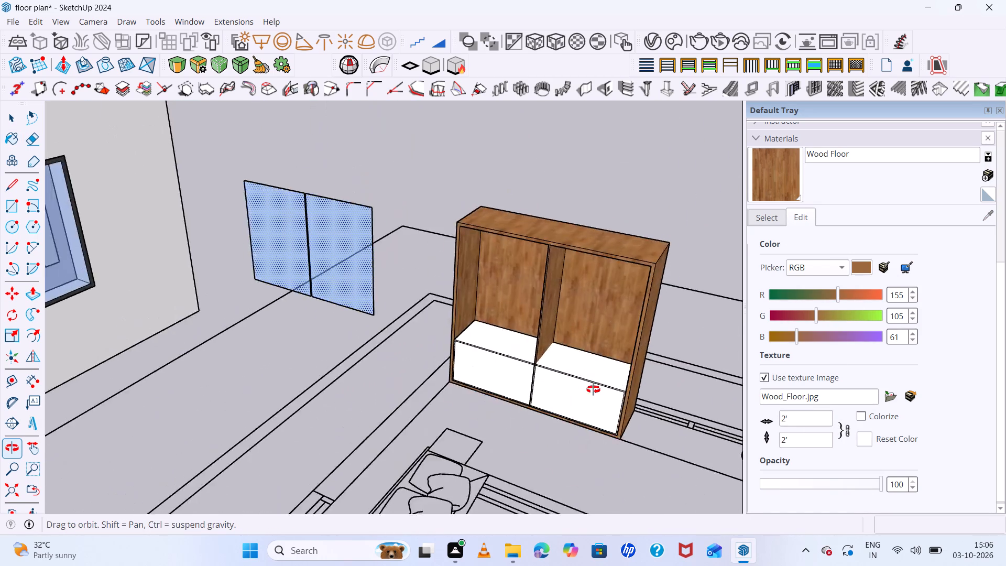
{"action": "middle_click_drag", "start_coordinate": [593, 389], "coordinate": [652, 336]}
{"action": "middle_click", "coordinate": [652, 336]}
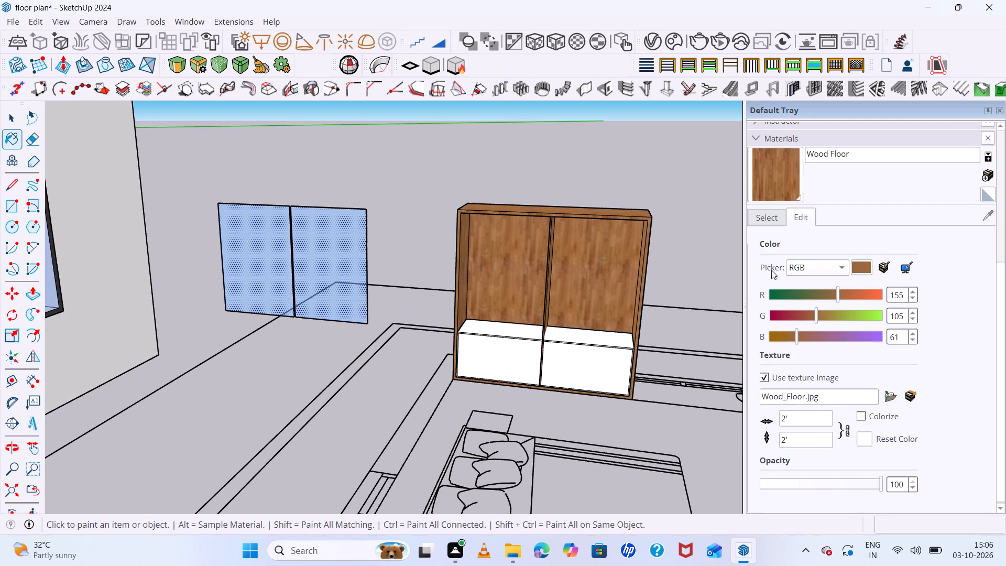
{"action": "left_click", "coordinate": [801, 421]}
{"action": "key", "text": "BackSpace"}
{"action": "key", "text": "BackSpace"}
{"action": "type", "text": "1'"}
{"action": "key", "text": "Return"}
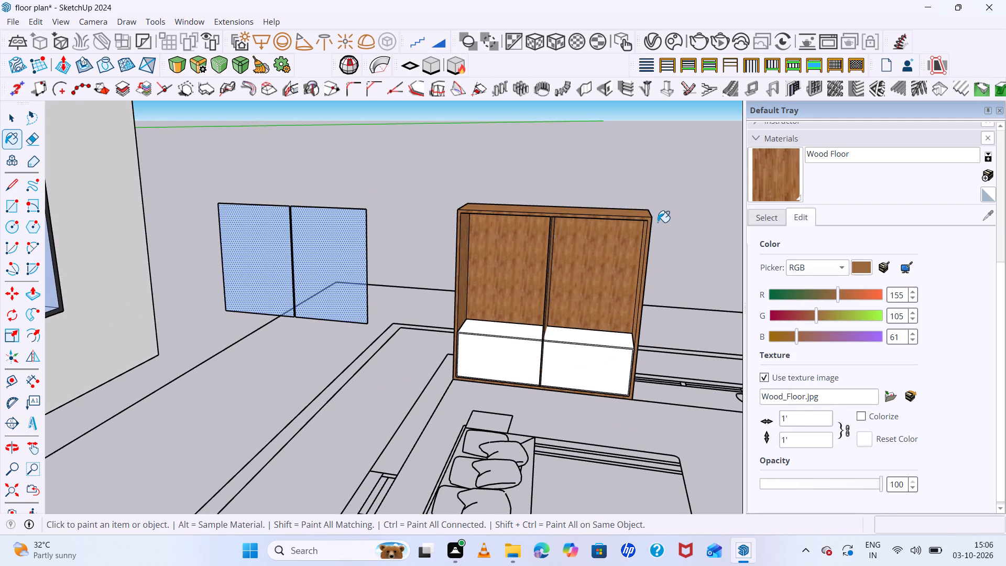
{"action": "key", "text": "space"}
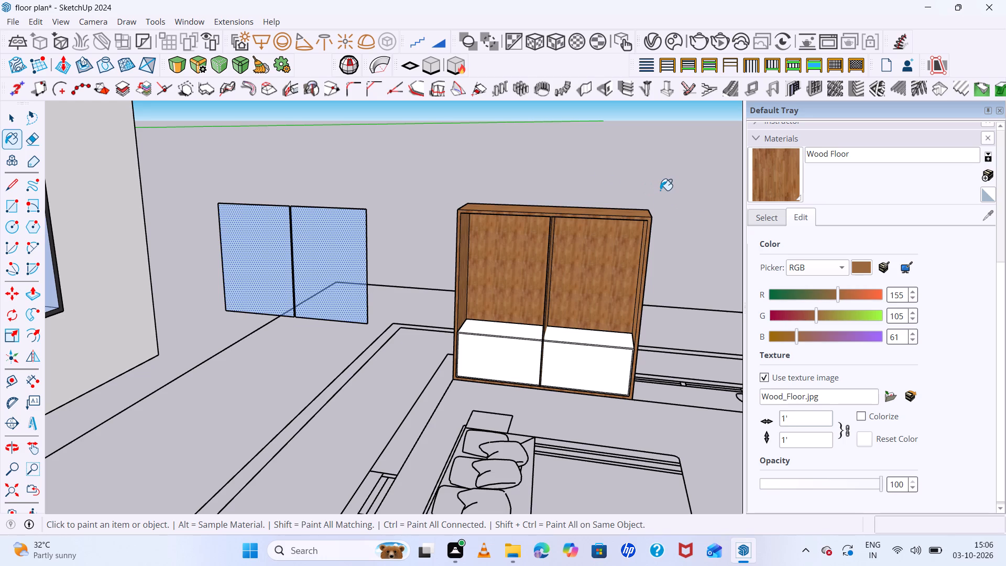
{"action": "key", "text": "space"}
{"action": "left_click", "coordinate": [668, 187]}
{"action": "key", "text": "space"}
{"action": "left_click", "coordinate": [692, 202]}
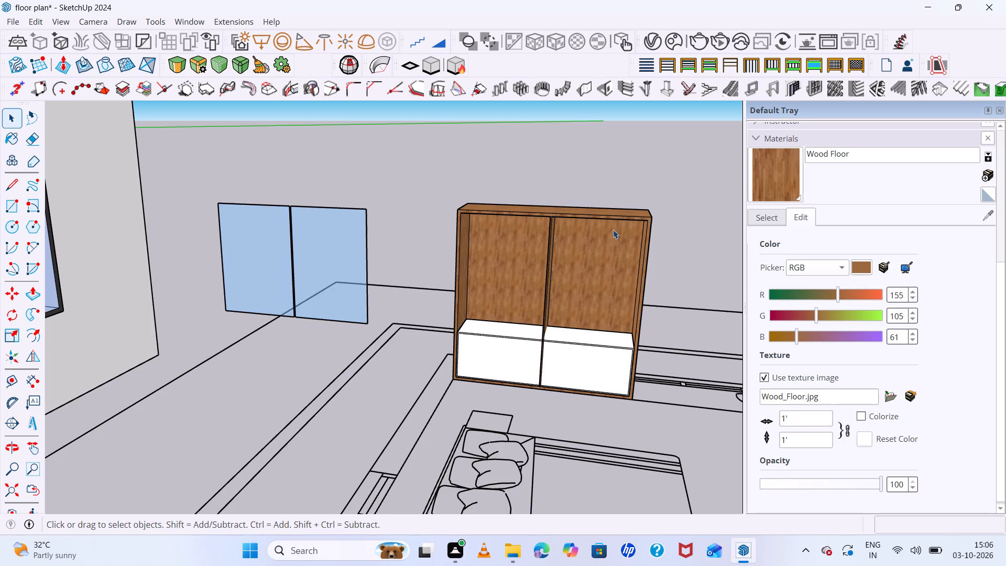
Examine the Wood Floor grain on the wardrobe's frame and interior from near, far, above and below.
{"action": "middle_click_drag", "start_coordinate": [593, 236], "coordinate": [553, 166]}
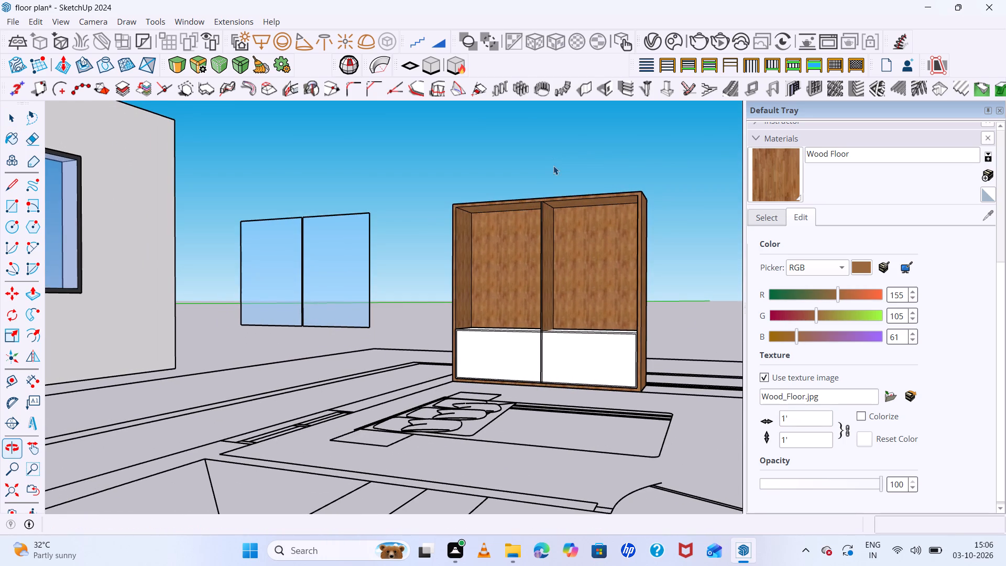
{"action": "scroll", "coordinate": [605, 255], "scroll_direction": "up", "scroll_amount": 1}
{"action": "scroll", "coordinate": [605, 256], "scroll_direction": "down", "scroll_amount": 4}
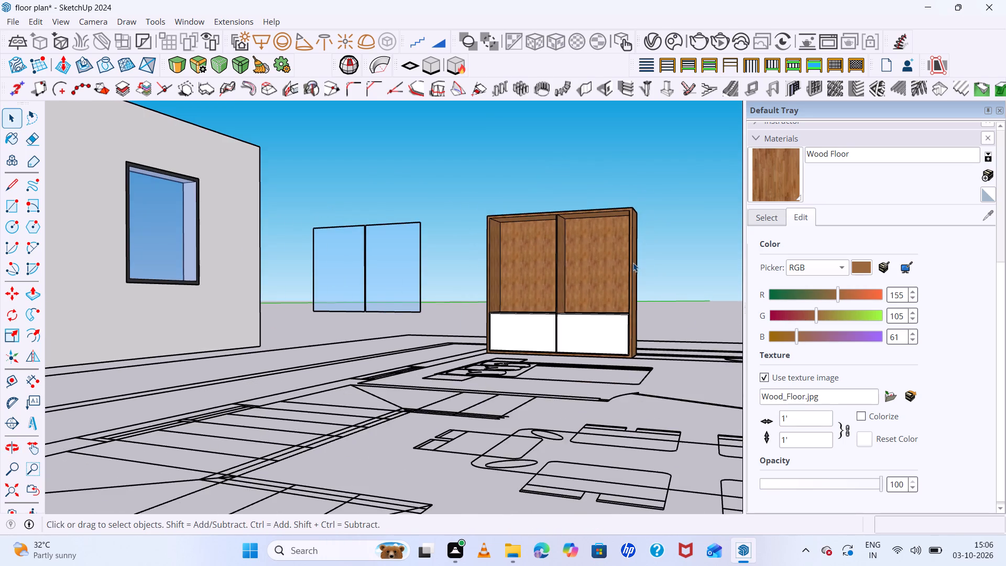
{"action": "middle_click_drag", "start_coordinate": [624, 270], "coordinate": [639, 252]}
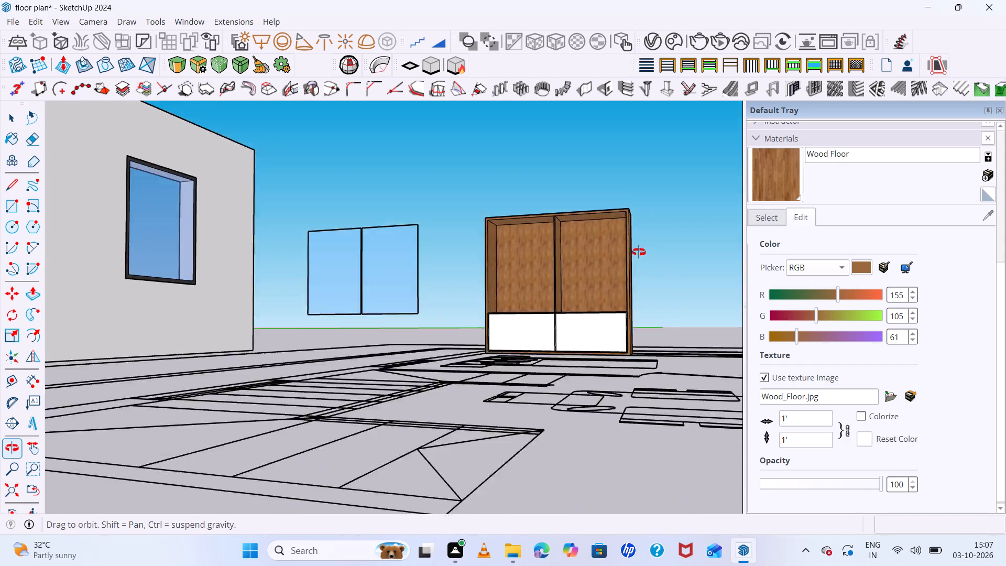
{"action": "middle_click_drag", "start_coordinate": [639, 252], "coordinate": [634, 215]}
{"action": "middle_click", "coordinate": [634, 214]}
{"action": "scroll", "coordinate": [570, 200], "scroll_direction": "down", "scroll_amount": 11}
{"action": "middle_click_drag", "start_coordinate": [558, 211], "coordinate": [597, 311]}
{"action": "scroll", "coordinate": [571, 197], "scroll_direction": "up", "scroll_amount": 12}
{"action": "middle_click_drag", "start_coordinate": [568, 215], "coordinate": [549, 181]}
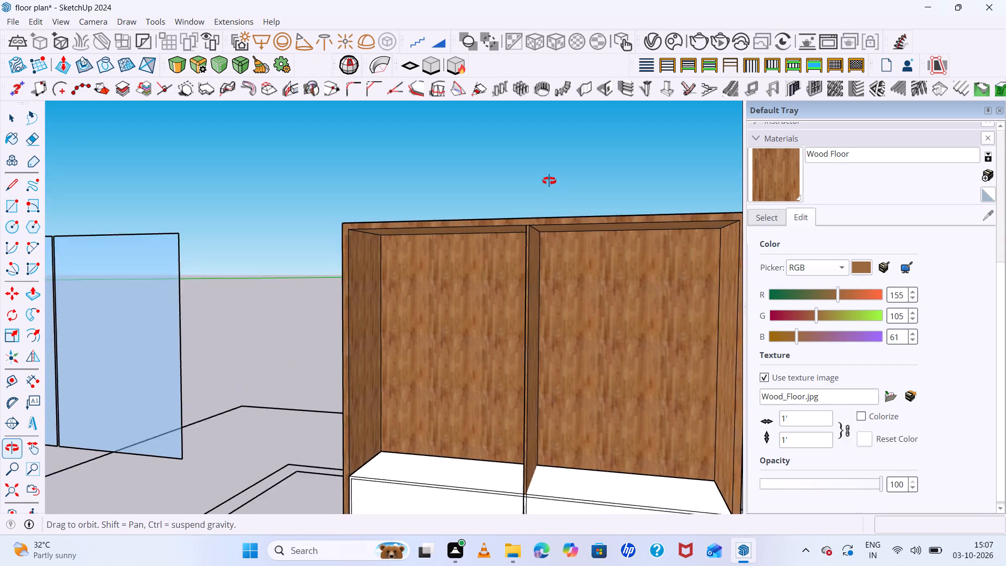
{"action": "middle_click_drag", "start_coordinate": [549, 181], "coordinate": [508, 155]}
Draw a circle of about 1" radius near the top of the left compartment's inner side face, inside the wardrobe group.
{"action": "scroll", "coordinate": [400, 257], "scroll_direction": "up", "scroll_amount": 5}
{"action": "left_click", "coordinate": [348, 252]}
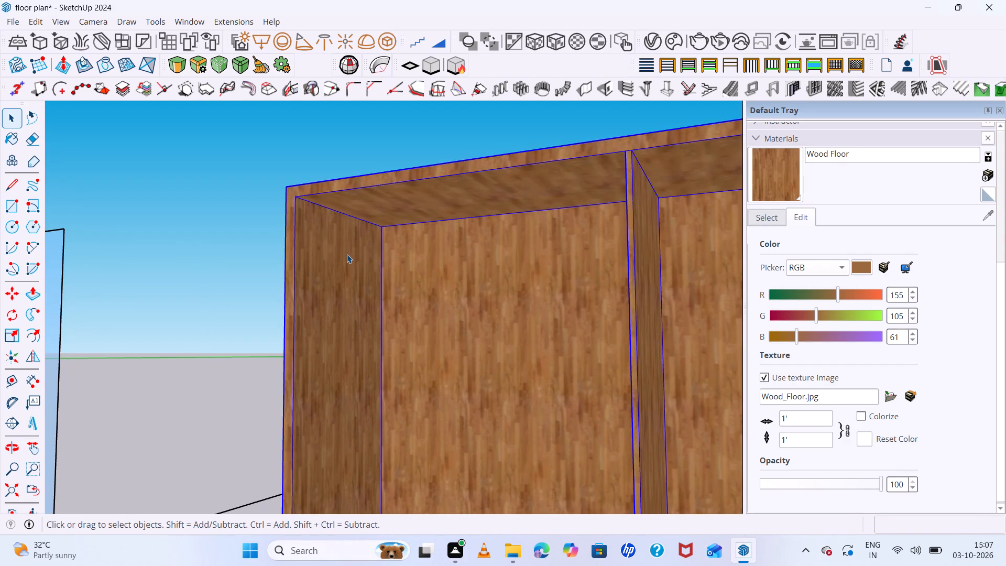
{"action": "scroll", "coordinate": [347, 254], "scroll_direction": "up", "scroll_amount": 6}
{"action": "triple_click", "coordinate": [346, 255]}
{"action": "left_click", "coordinate": [347, 255]}
{"action": "scroll", "coordinate": [344, 254], "scroll_direction": "up", "scroll_amount": 4}
{"action": "left_click", "coordinate": [344, 254]}
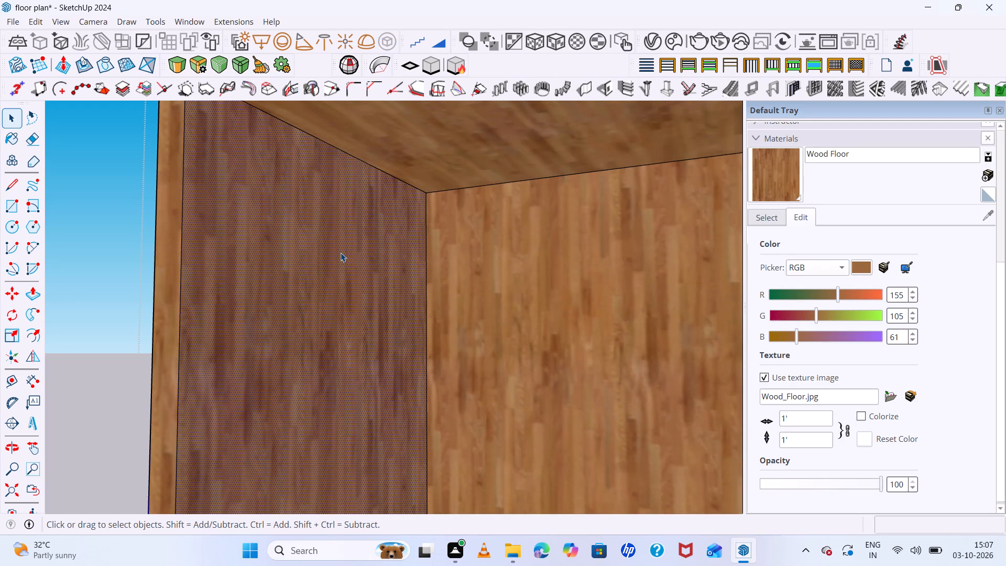
{"action": "key", "text": "c"}
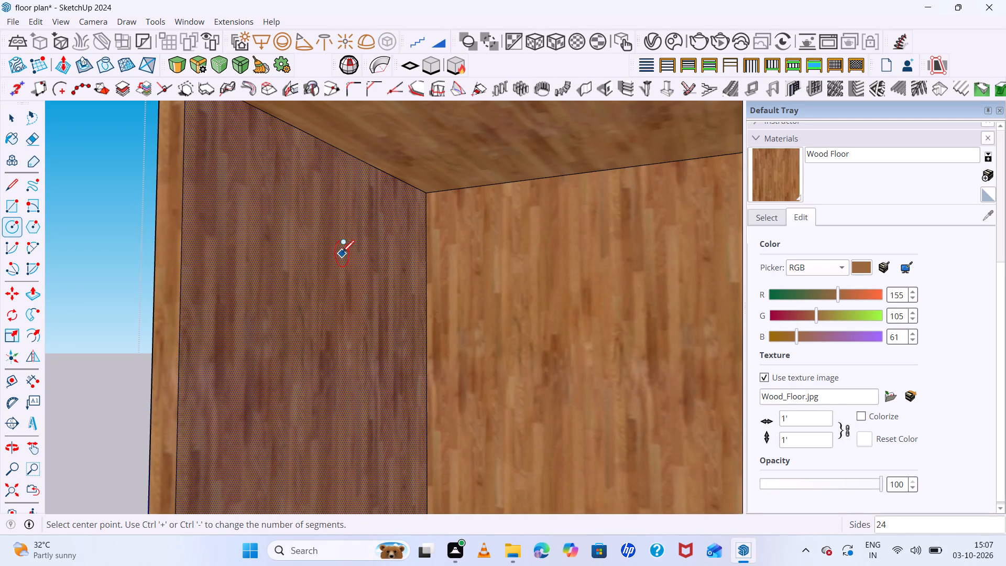
{"action": "left_click", "coordinate": [323, 214]}
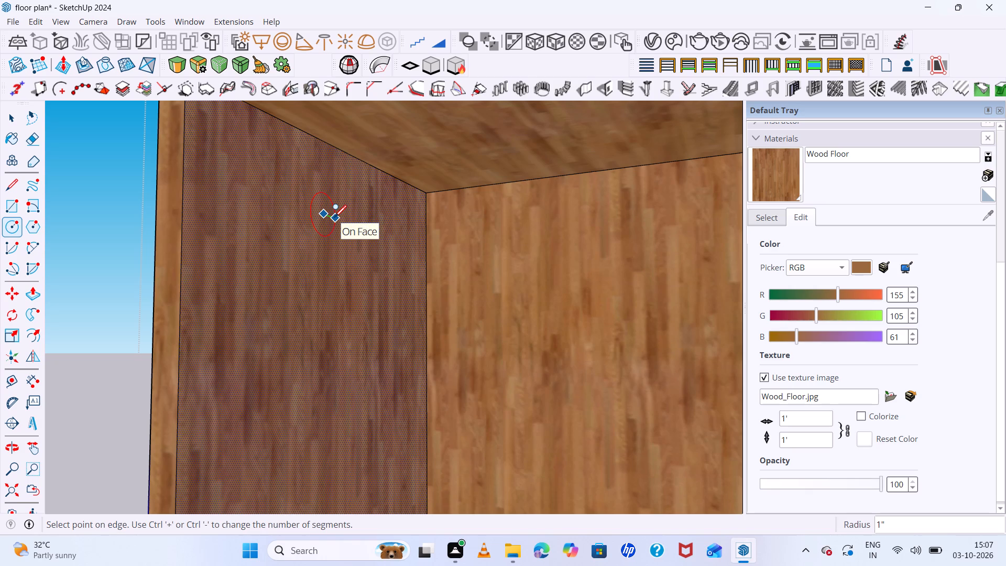
{"action": "double_click", "coordinate": [334, 216]}
{"action": "key", "text": "space"}
Push/pull the circle about 2' 11" across the left compartment to the central divider, forming a hanging rod.
{"action": "double_click", "coordinate": [324, 216]}
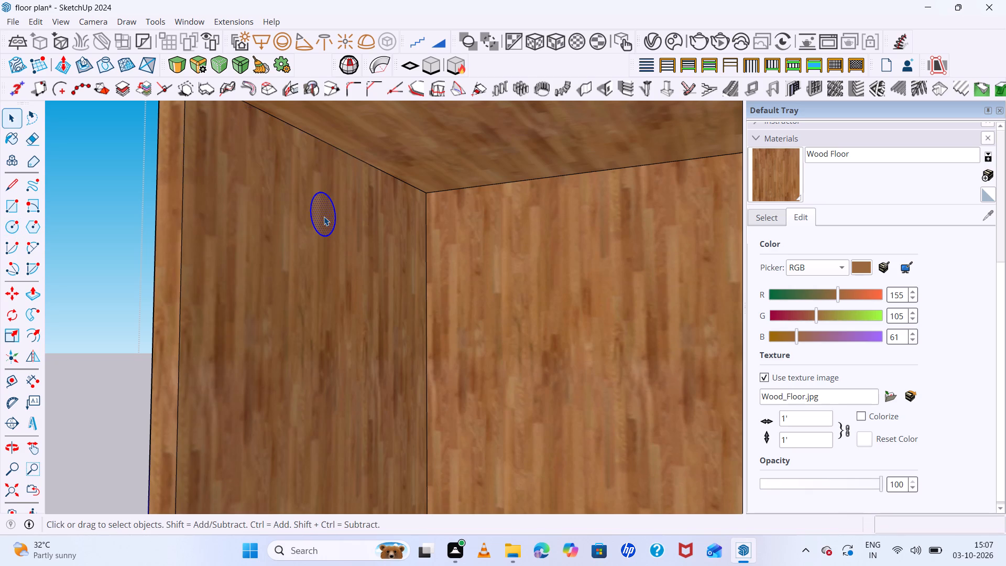
{"action": "key", "text": "p"}
{"action": "left_click_drag", "start_coordinate": [324, 216], "coordinate": [335, 217]}
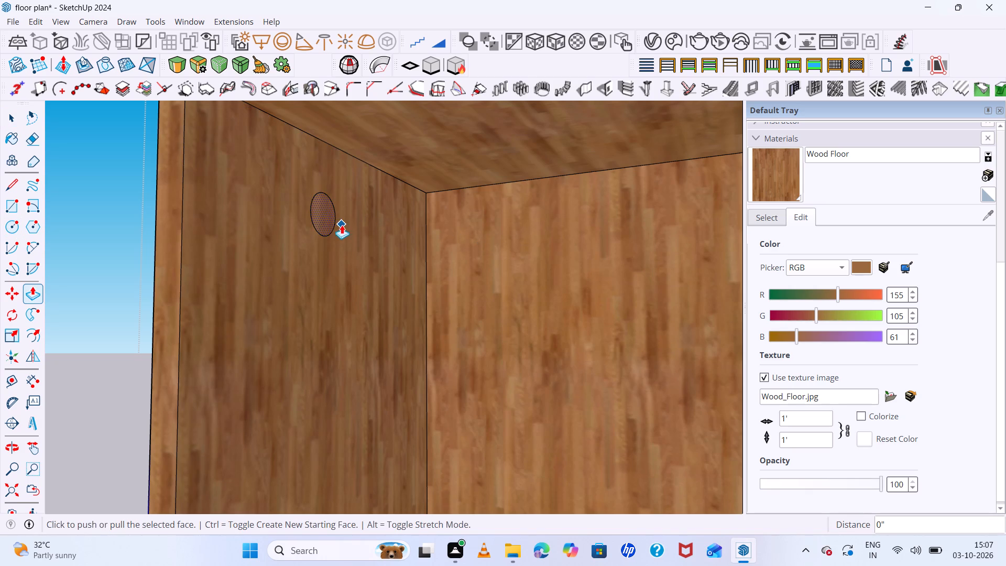
{"action": "left_click", "coordinate": [325, 222]}
{"action": "scroll", "coordinate": [516, 248], "scroll_direction": "down", "scroll_amount": 12}
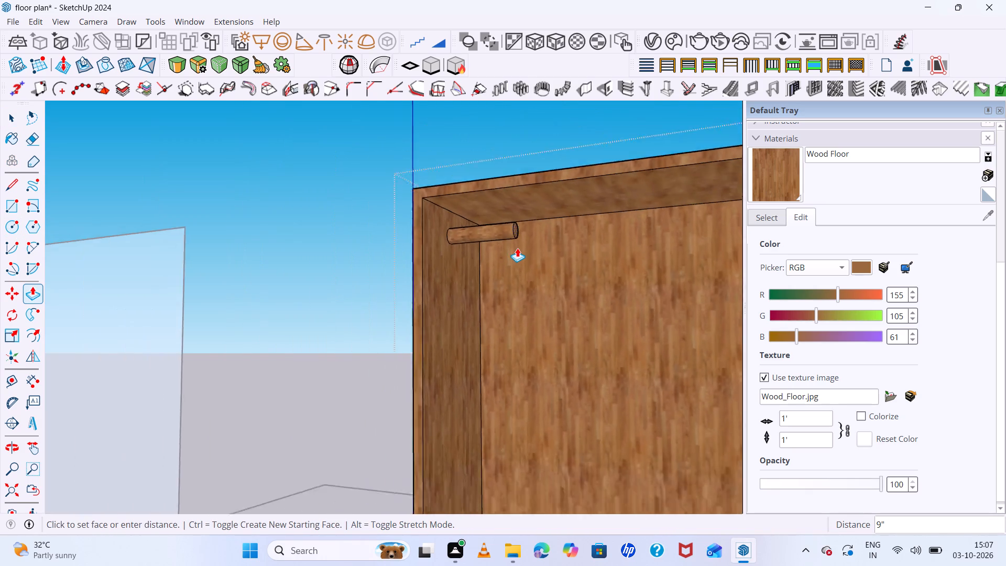
{"action": "scroll", "coordinate": [517, 248], "scroll_direction": "down", "scroll_amount": 2}
{"action": "middle_click_drag", "start_coordinate": [514, 256], "coordinate": [598, 285]}
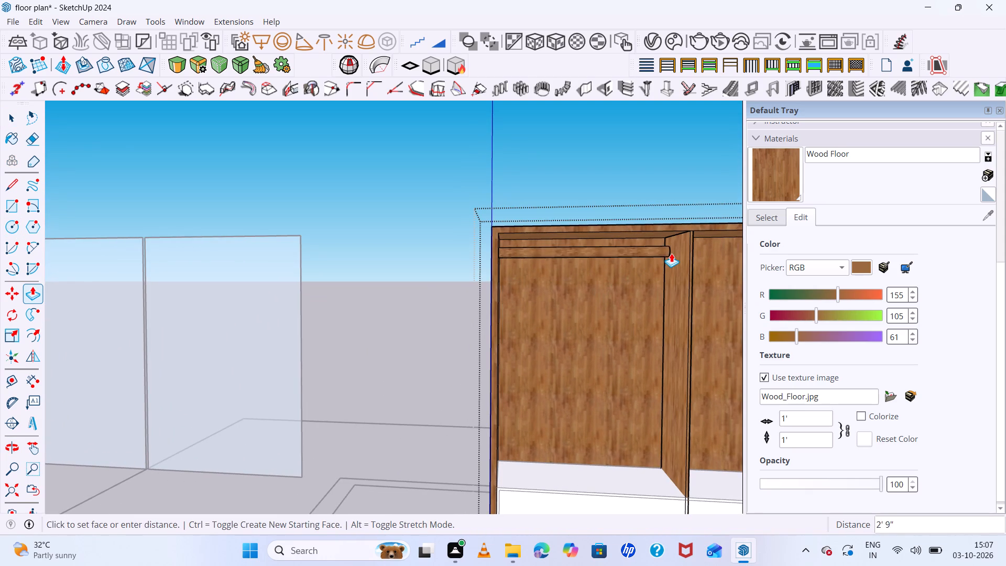
{"action": "scroll", "coordinate": [683, 254], "scroll_direction": "up", "scroll_amount": 6}
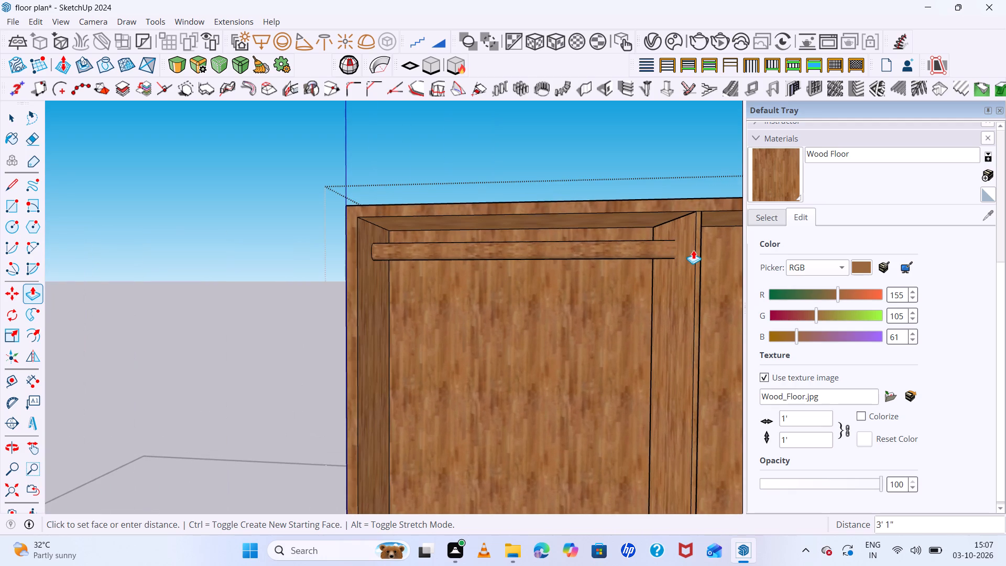
{"action": "scroll", "coordinate": [695, 247], "scroll_direction": "up", "scroll_amount": 7}
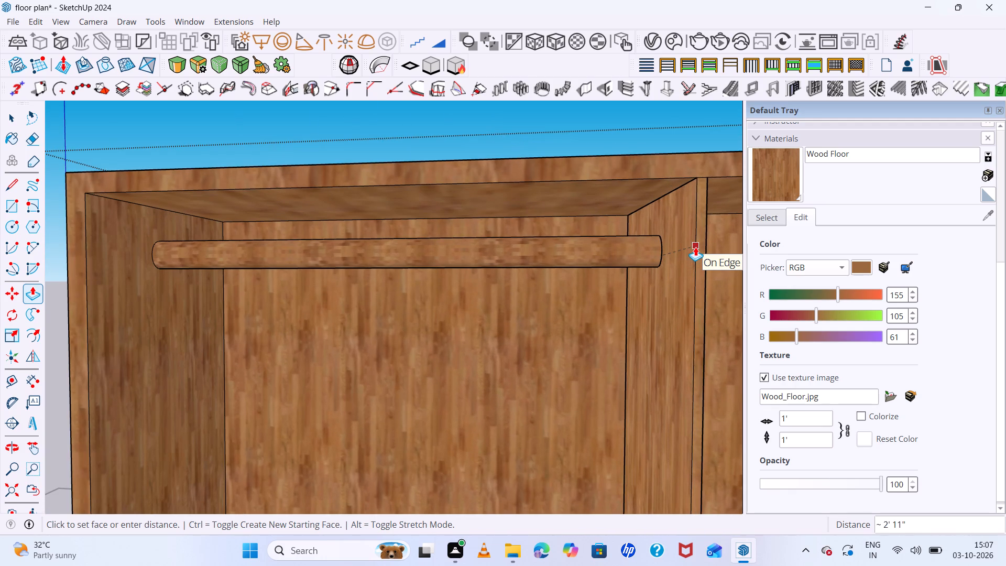
{"action": "left_click", "coordinate": [695, 247]}
Paint the hanging rod in the wardrobe's left compartment with the Aluminum material from the Metal collection.
{"action": "scroll", "coordinate": [493, 238], "scroll_direction": "down", "scroll_amount": 14}
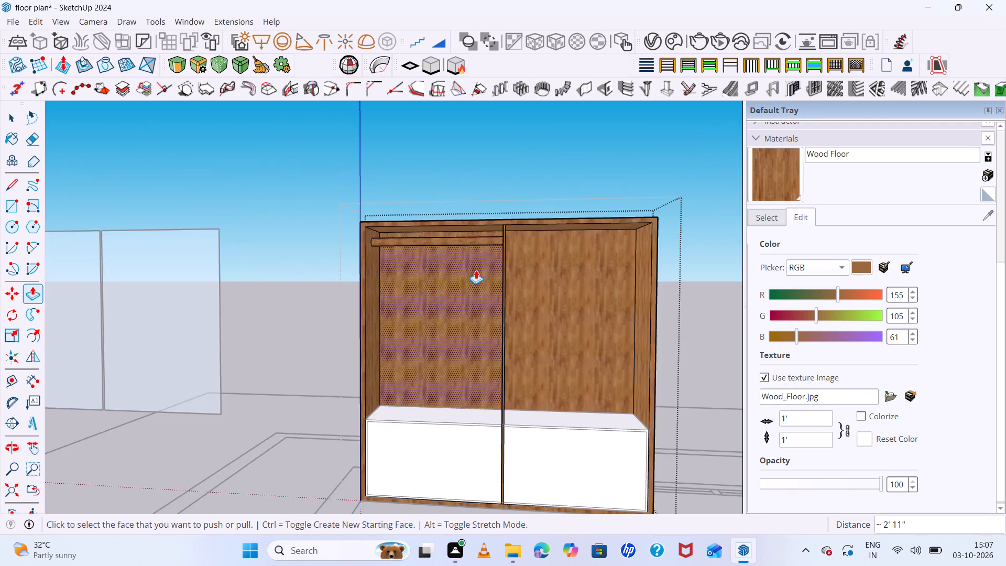
{"action": "scroll", "coordinate": [482, 271], "scroll_direction": "down", "scroll_amount": 5}
{"action": "middle_click_drag", "start_coordinate": [535, 313], "coordinate": [560, 323]}
{"action": "middle_click", "coordinate": [560, 322]}
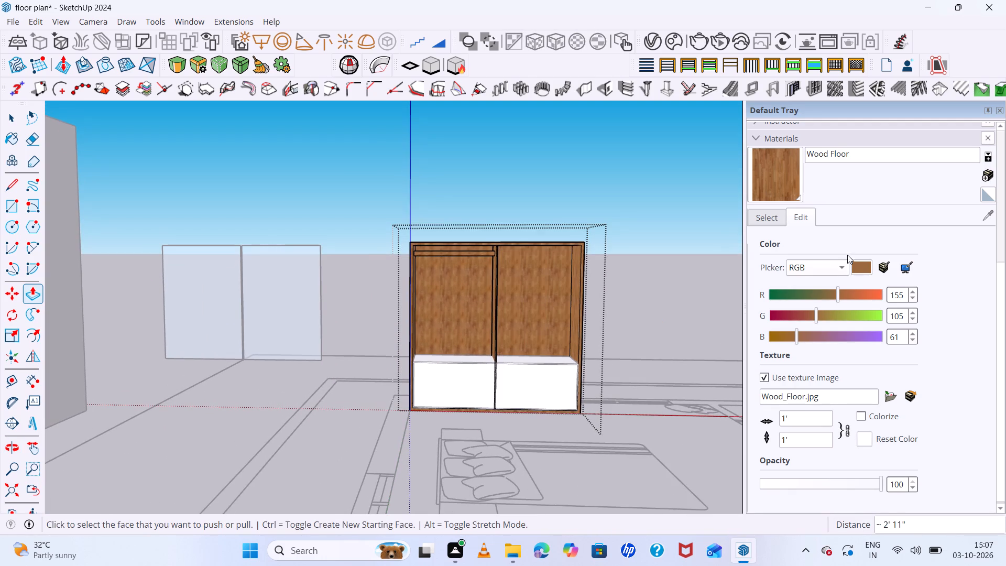
{"action": "left_click", "coordinate": [762, 224]}
{"action": "double_click", "coordinate": [811, 220]}
{"action": "left_click", "coordinate": [767, 215]}
{"action": "left_click", "coordinate": [844, 238]}
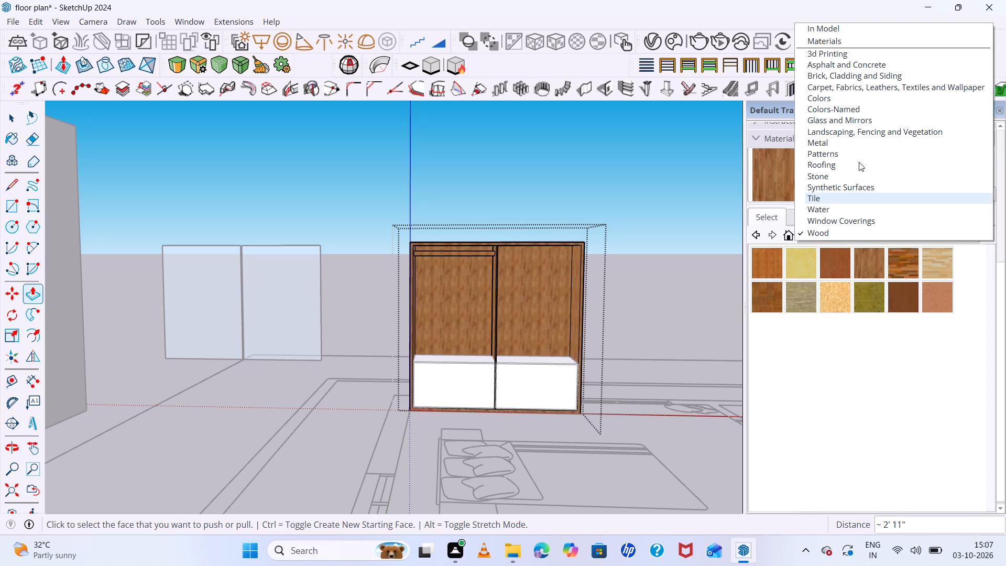
{"action": "left_click", "coordinate": [860, 146]}
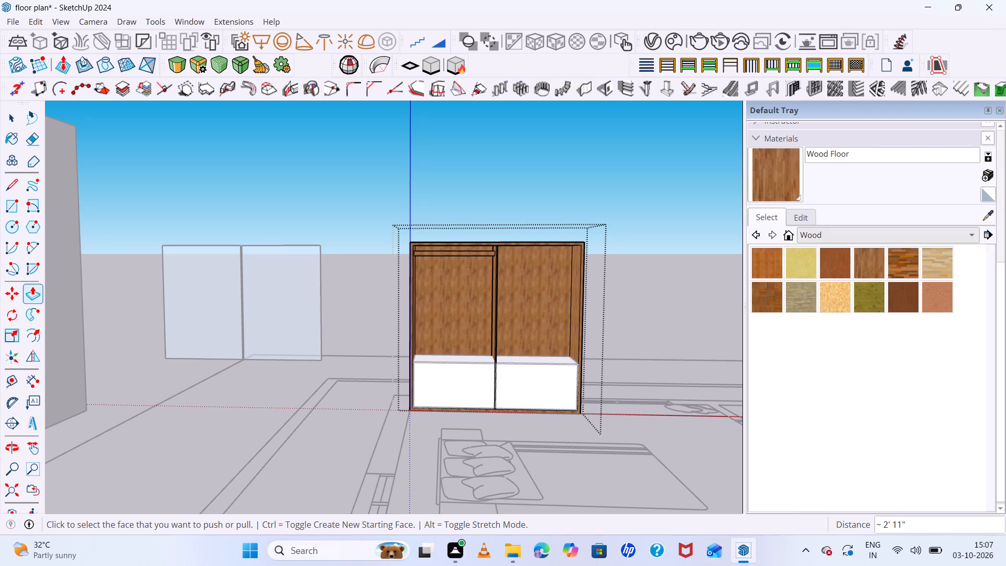
{"action": "left_click", "coordinate": [767, 264]}
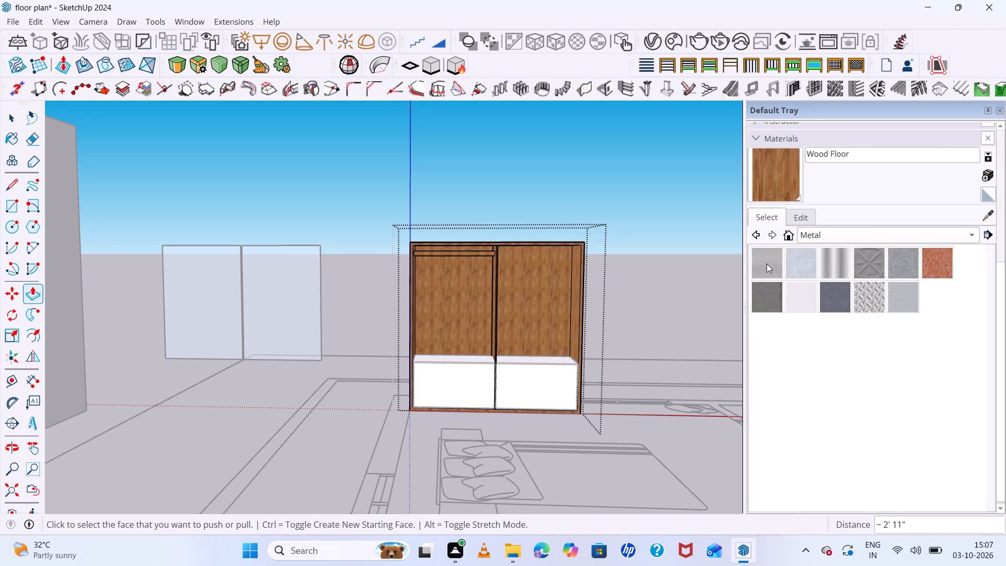
{"action": "scroll", "coordinate": [396, 200], "scroll_direction": "up", "scroll_amount": 16}
{"action": "left_click", "coordinate": [508, 262]}
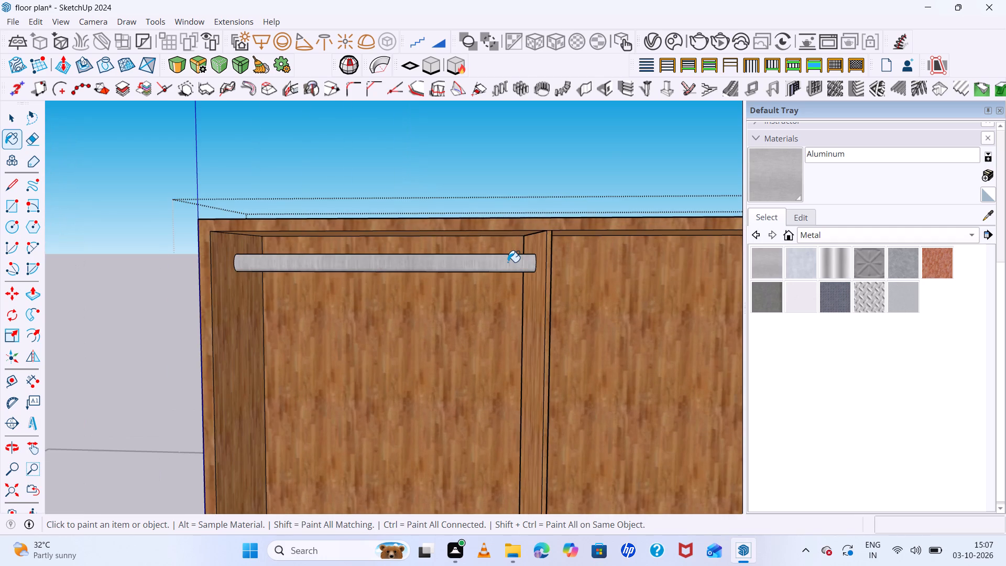
{"action": "scroll", "coordinate": [405, 176], "scroll_direction": "down", "scroll_amount": 13}
{"action": "middle_click_drag", "start_coordinate": [518, 284], "coordinate": [560, 281]}
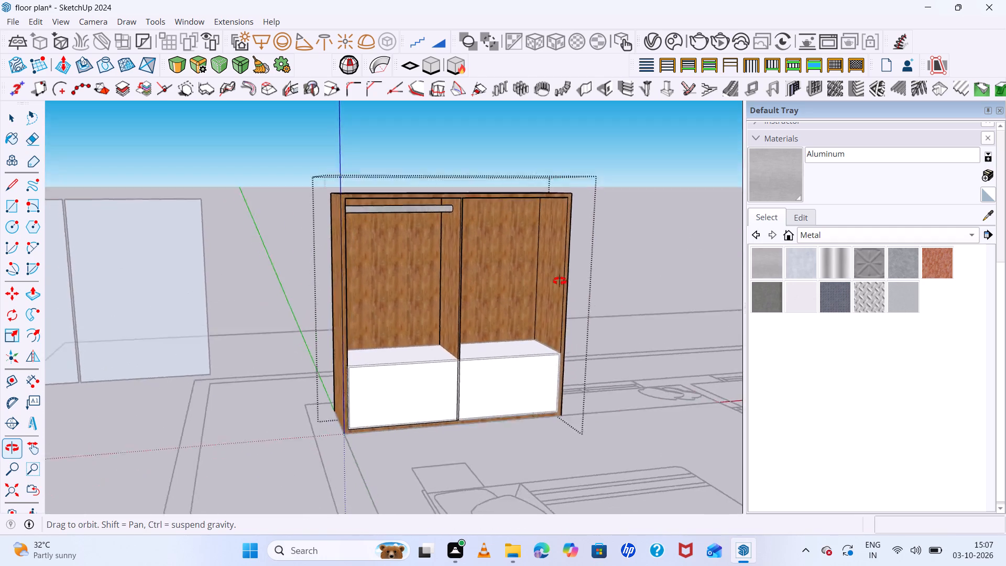
{"action": "middle_click_drag", "start_coordinate": [560, 281], "coordinate": [395, 250]}
{"action": "key", "text": "space"}
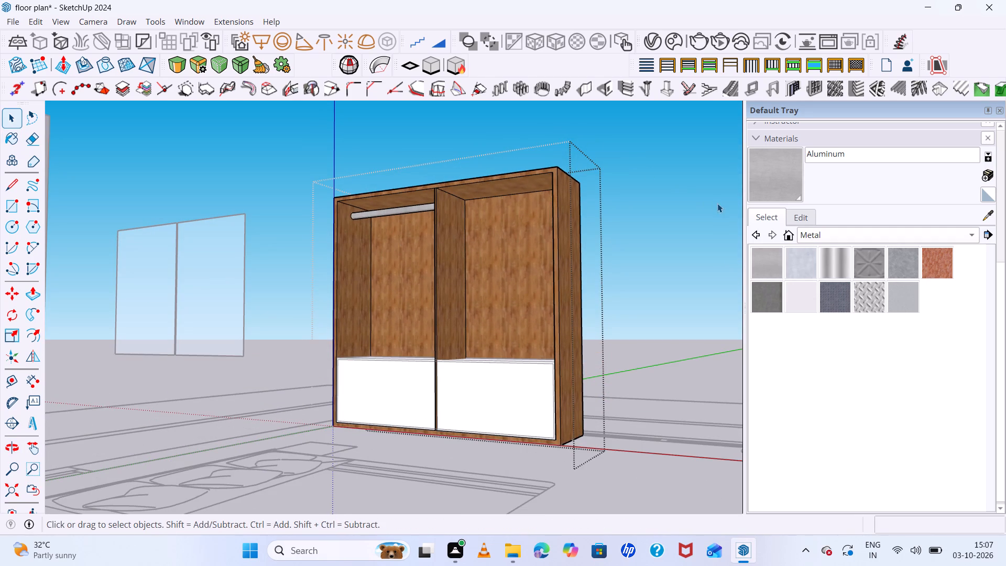
Copy the aluminum hanging rod sideways into the wardrobe's right compartment and leave the wardrobe group.
{"action": "middle_click_drag", "start_coordinate": [619, 229], "coordinate": [660, 267]}
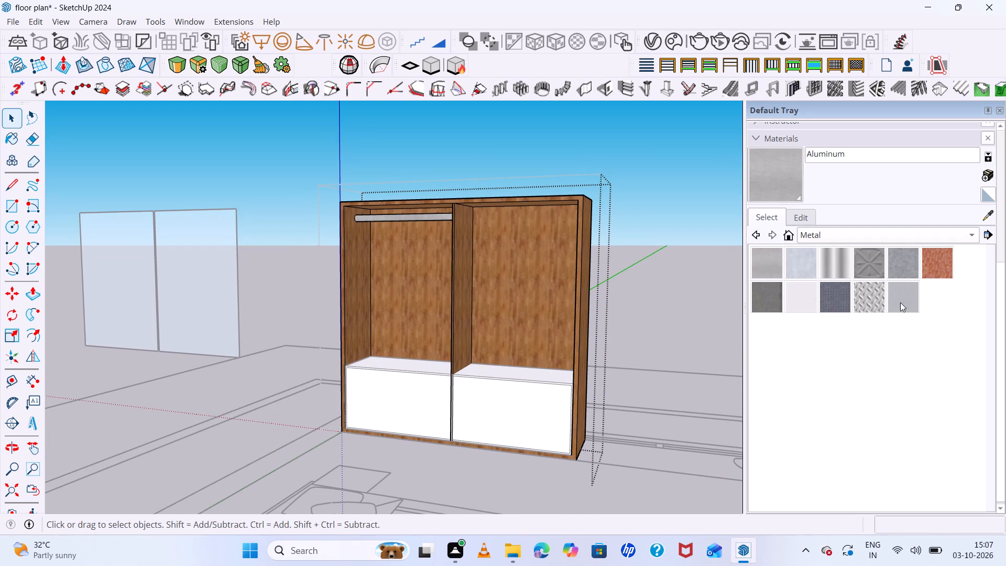
{"action": "middle_click_drag", "start_coordinate": [409, 243], "coordinate": [485, 270]}
{"action": "scroll", "coordinate": [442, 219], "scroll_direction": "up", "scroll_amount": 6}
{"action": "left_click", "coordinate": [442, 223]}
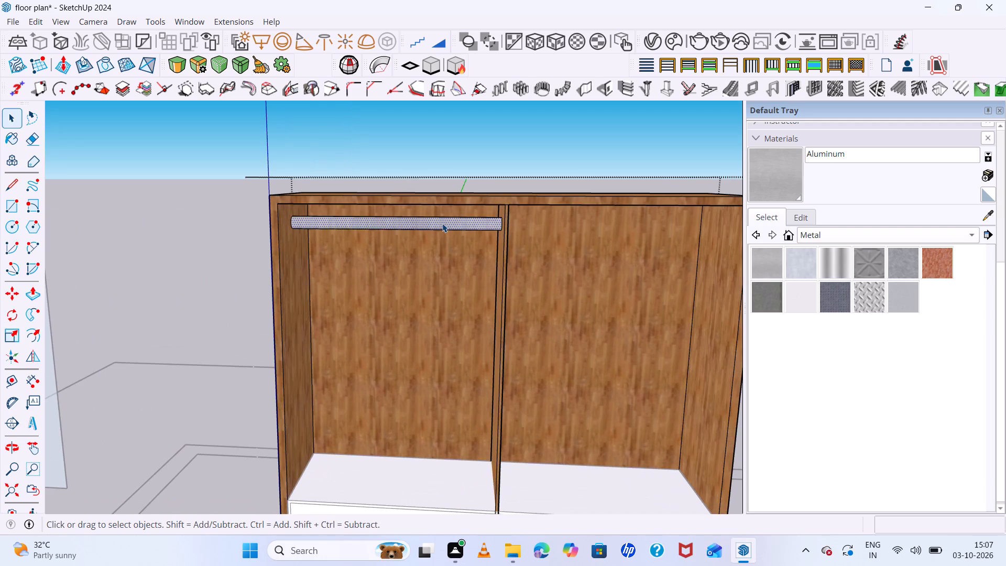
{"action": "key", "text": "m"}
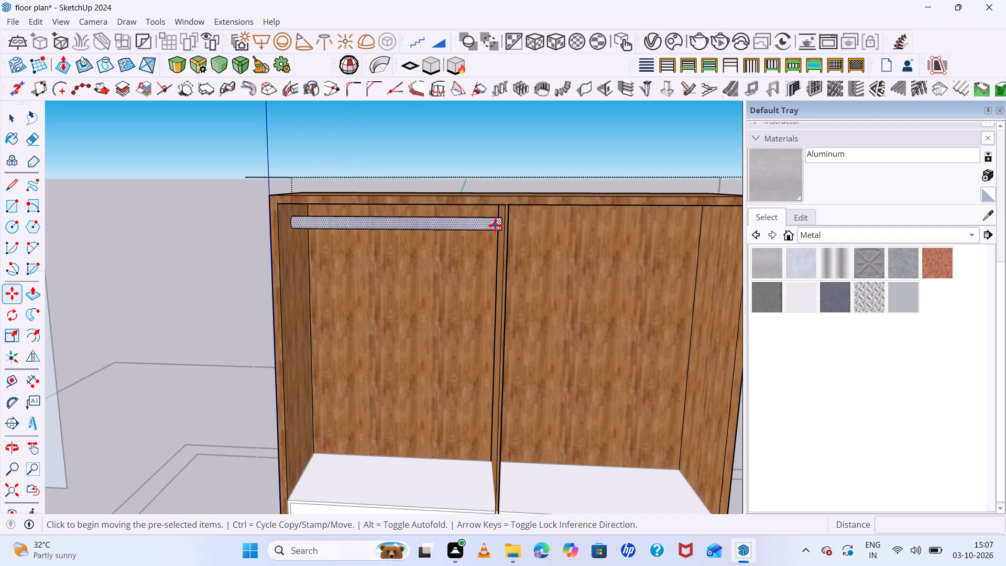
{"action": "left_click", "coordinate": [498, 228]}
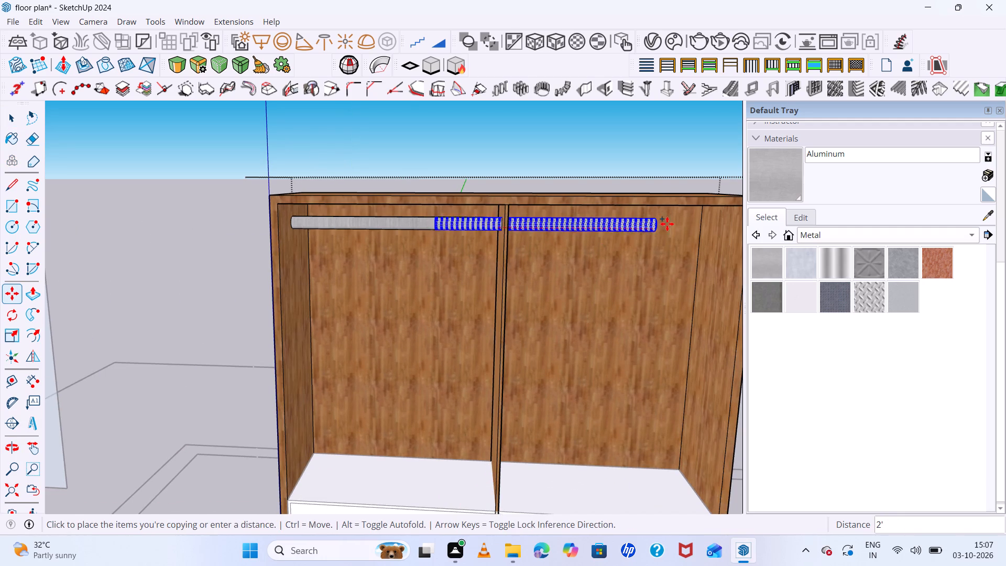
{"action": "left_click", "coordinate": [725, 227]}
{"action": "middle_click_drag", "start_coordinate": [578, 234], "coordinate": [466, 233]}
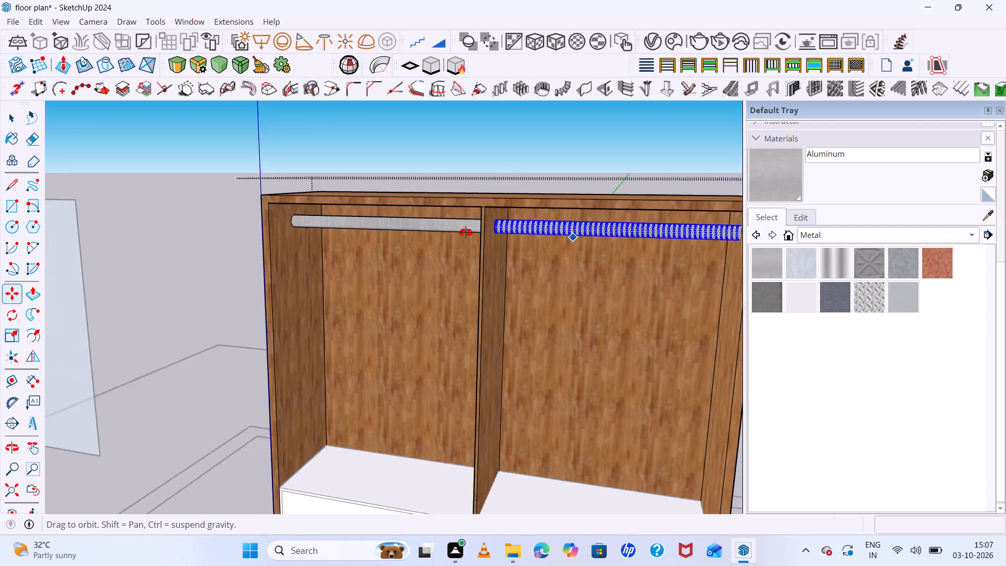
{"action": "middle_click_drag", "start_coordinate": [466, 233], "coordinate": [397, 213]}
{"action": "scroll", "coordinate": [397, 215], "scroll_direction": "up", "scroll_amount": 6}
{"action": "scroll", "coordinate": [405, 221], "scroll_direction": "down", "scroll_amount": 11}
{"action": "middle_click_drag", "start_coordinate": [369, 258], "coordinate": [500, 322]}
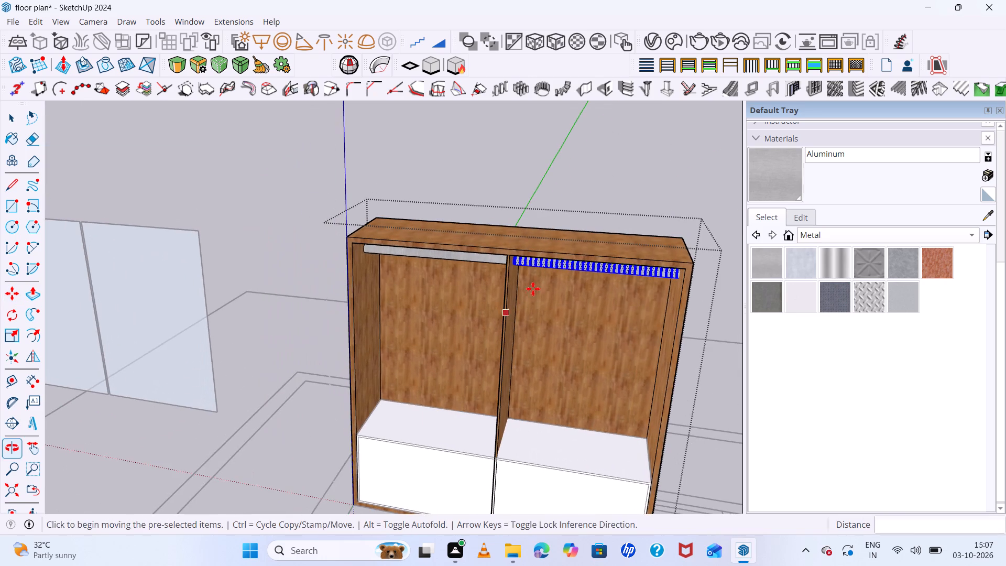
{"action": "key", "text": "space"}
{"action": "left_click", "coordinate": [626, 155]}
Move the detached glazed door panels about 9' 1" onto the wardrobe's upper opening, aligning their lower corner with the lower cabinet's top front corner.
{"action": "middle_click_drag", "start_coordinate": [562, 177], "coordinate": [581, 81]}
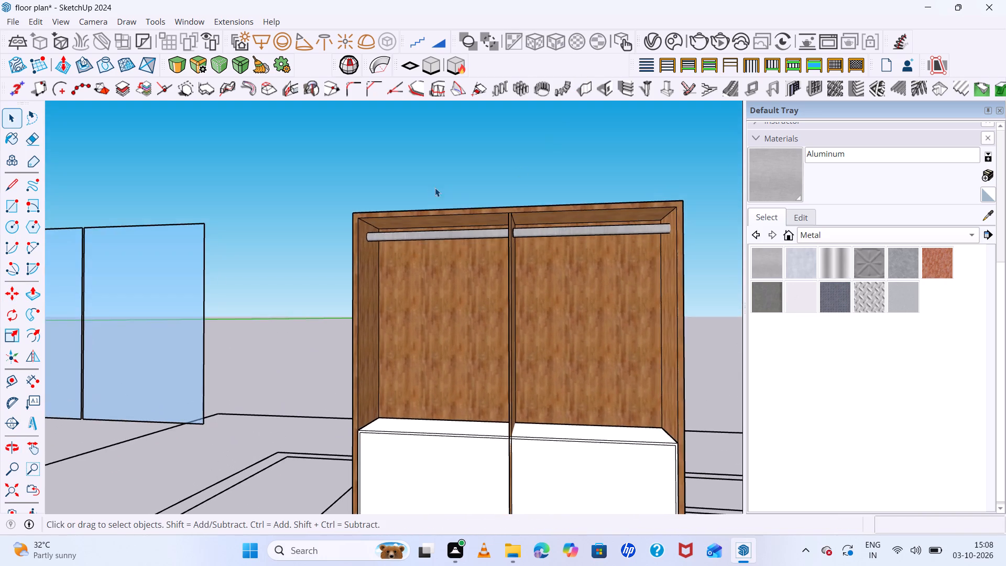
{"action": "scroll", "coordinate": [433, 188], "scroll_direction": "down", "scroll_amount": 11}
{"action": "middle_click_drag", "start_coordinate": [460, 237], "coordinate": [535, 339]}
{"action": "scroll", "coordinate": [491, 188], "scroll_direction": "up", "scroll_amount": 7}
{"action": "middle_click_drag", "start_coordinate": [472, 228], "coordinate": [465, 184]}
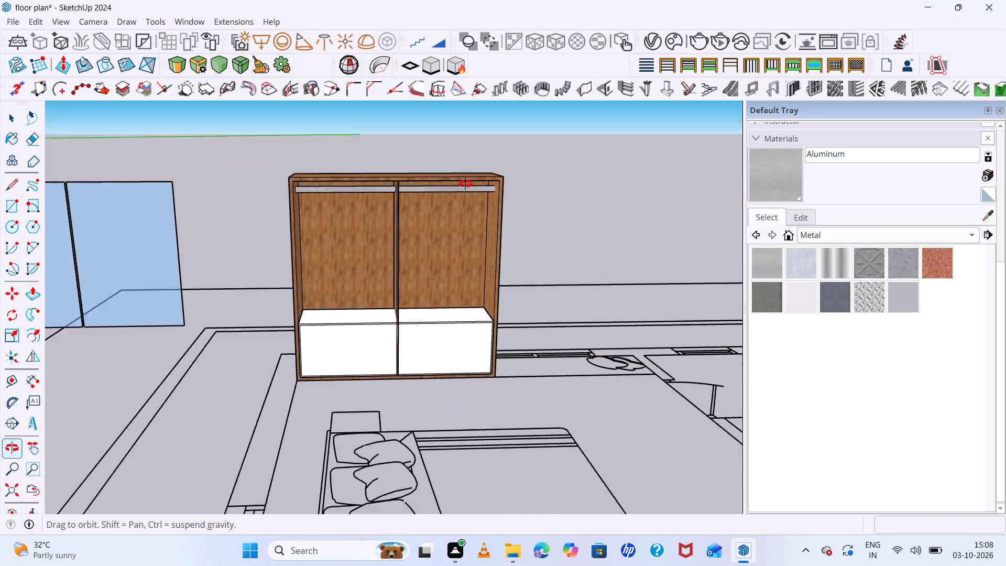
{"action": "middle_click_drag", "start_coordinate": [465, 184], "coordinate": [469, 194]}
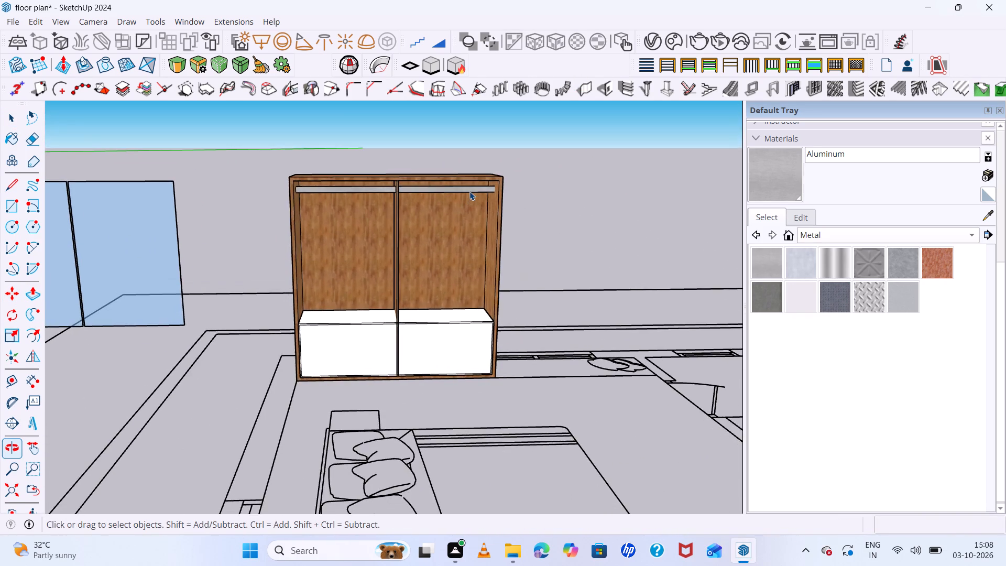
{"action": "scroll", "coordinate": [469, 190], "scroll_direction": "down", "scroll_amount": 5}
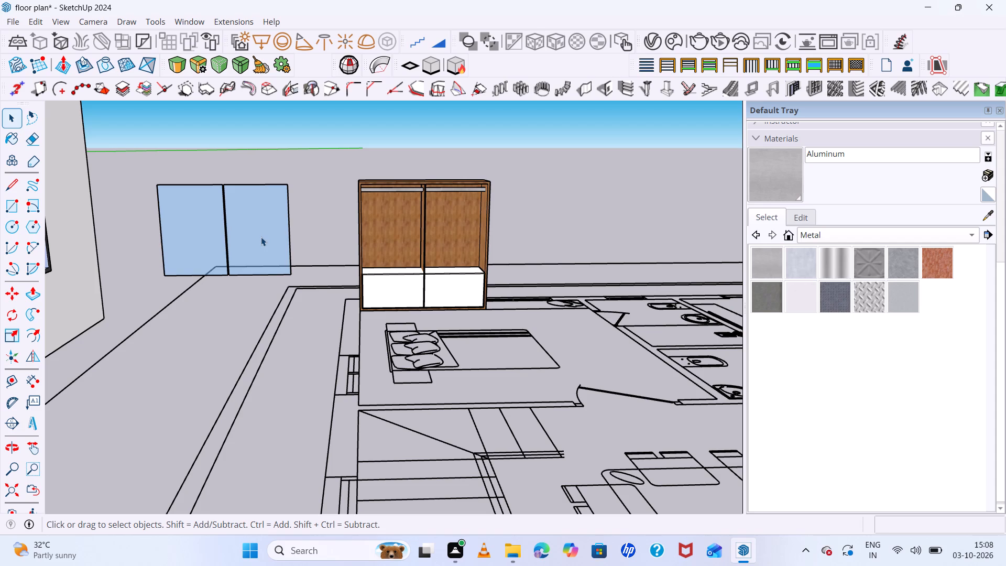
{"action": "left_click", "coordinate": [261, 237], "text": "shift"}
{"action": "left_click", "coordinate": [198, 238], "text": "shift"}
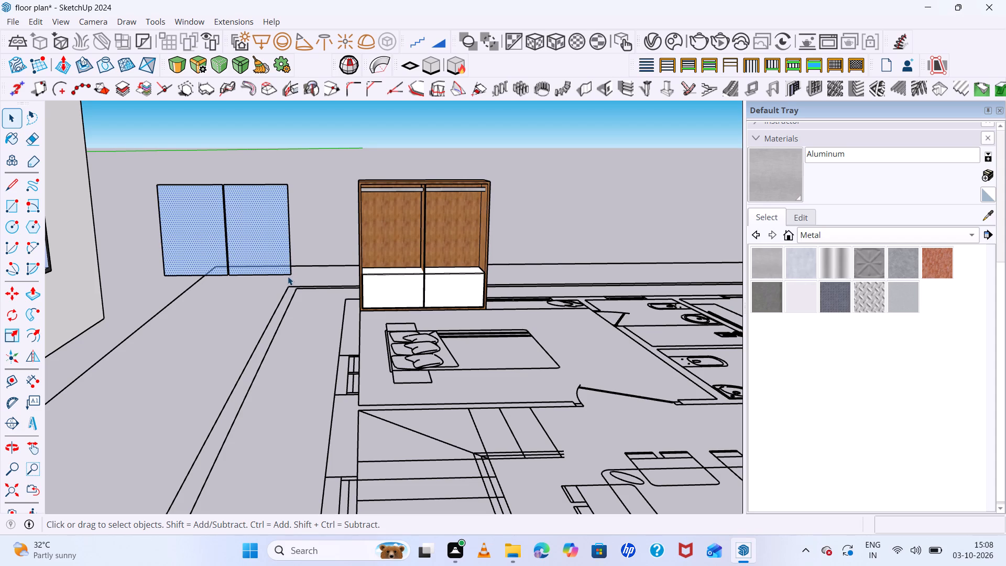
{"action": "key", "text": "m"}
{"action": "scroll", "coordinate": [297, 291], "scroll_direction": "up", "scroll_amount": 5}
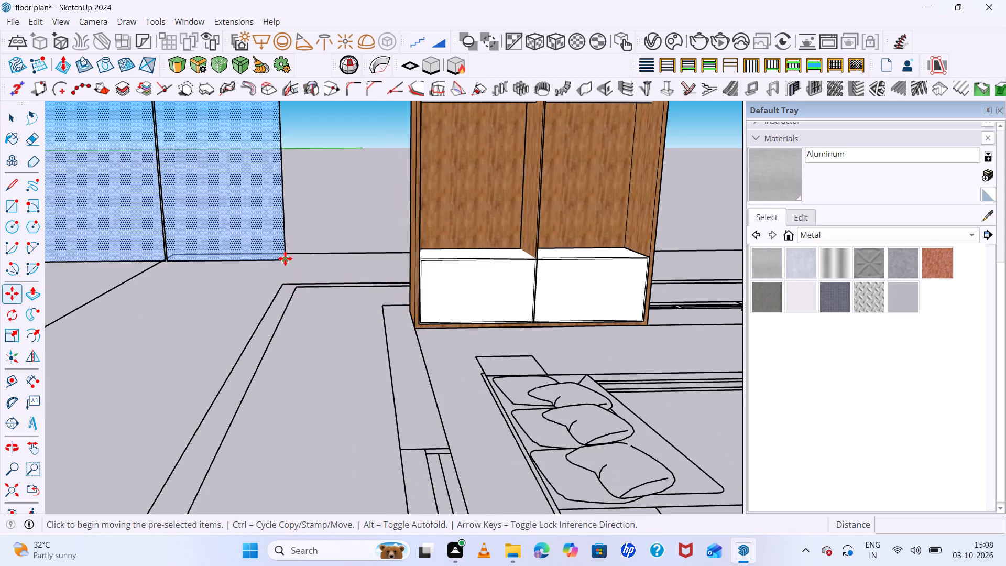
{"action": "left_click", "coordinate": [286, 258]}
{"action": "scroll", "coordinate": [607, 295], "scroll_direction": "down", "scroll_amount": 6}
{"action": "scroll", "coordinate": [644, 256], "scroll_direction": "up", "scroll_amount": 10}
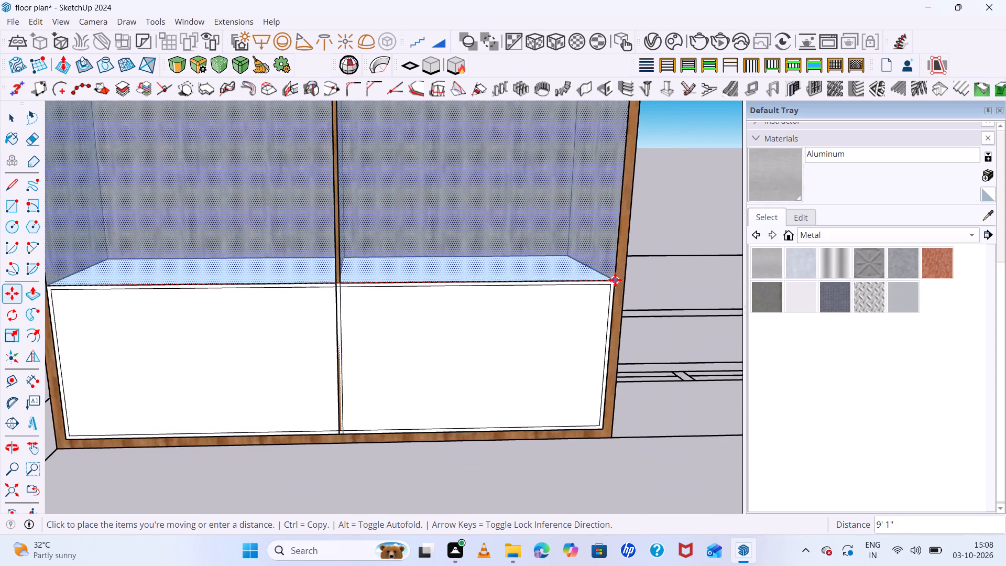
{"action": "scroll", "coordinate": [607, 281], "scroll_direction": "up", "scroll_amount": 12}
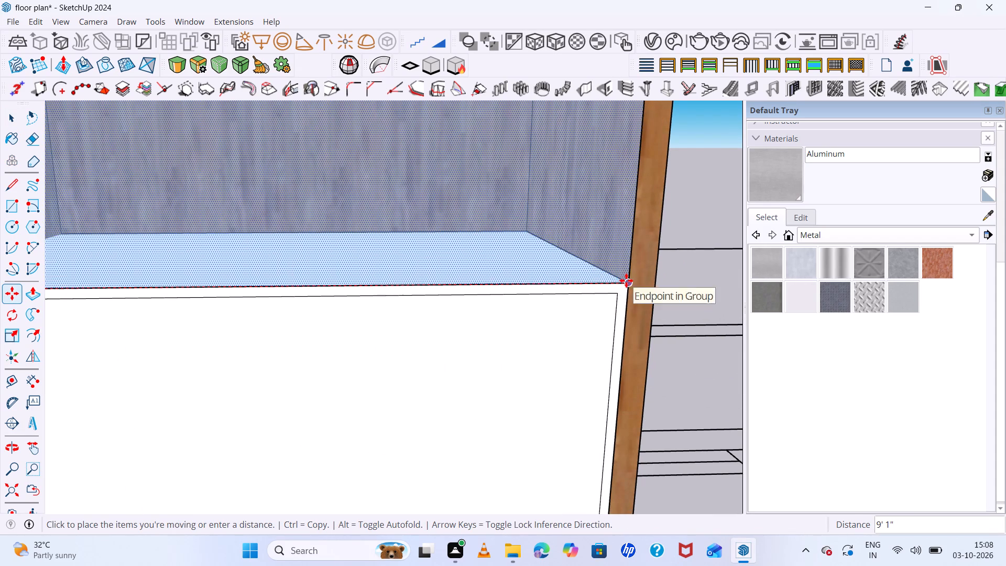
{"action": "left_click", "coordinate": [626, 280]}
{"action": "scroll", "coordinate": [551, 266], "scroll_direction": "down", "scroll_amount": 20}
{"action": "scroll", "coordinate": [551, 266], "scroll_direction": "down", "scroll_amount": 7}
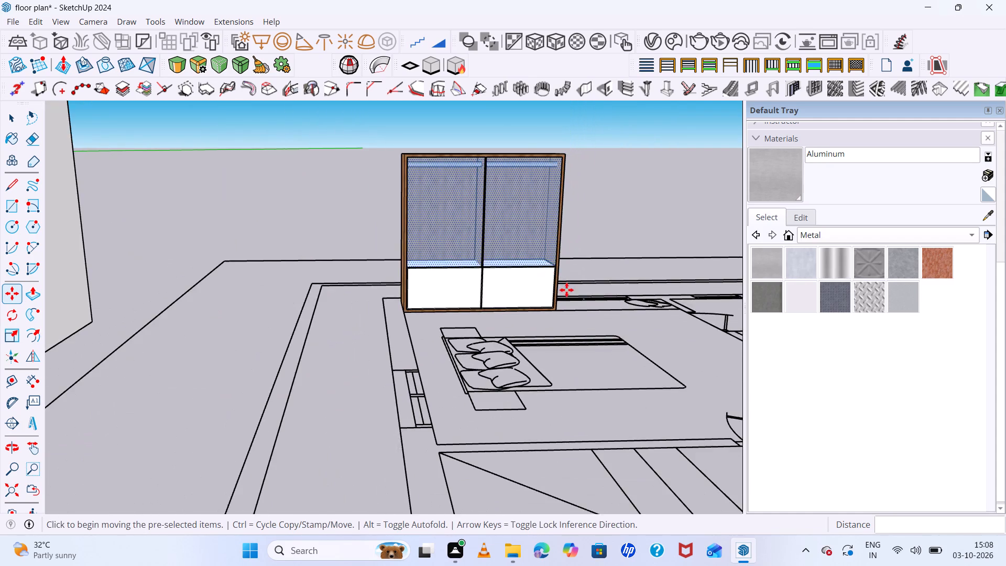
{"action": "middle_click_drag", "start_coordinate": [566, 290], "coordinate": [485, 328]}
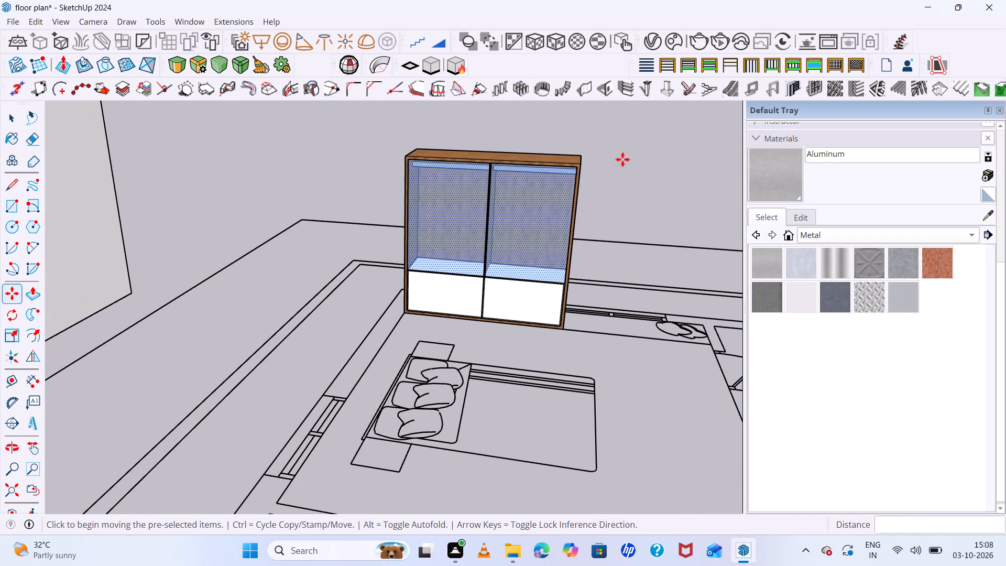
{"action": "key", "text": "space"}
{"action": "left_click", "coordinate": [624, 158]}
Open the wardrobe's lower cabinet group and paint both front panels with Wood Cherry Original from the Wood collection.
{"action": "middle_click", "coordinate": [404, 231]}
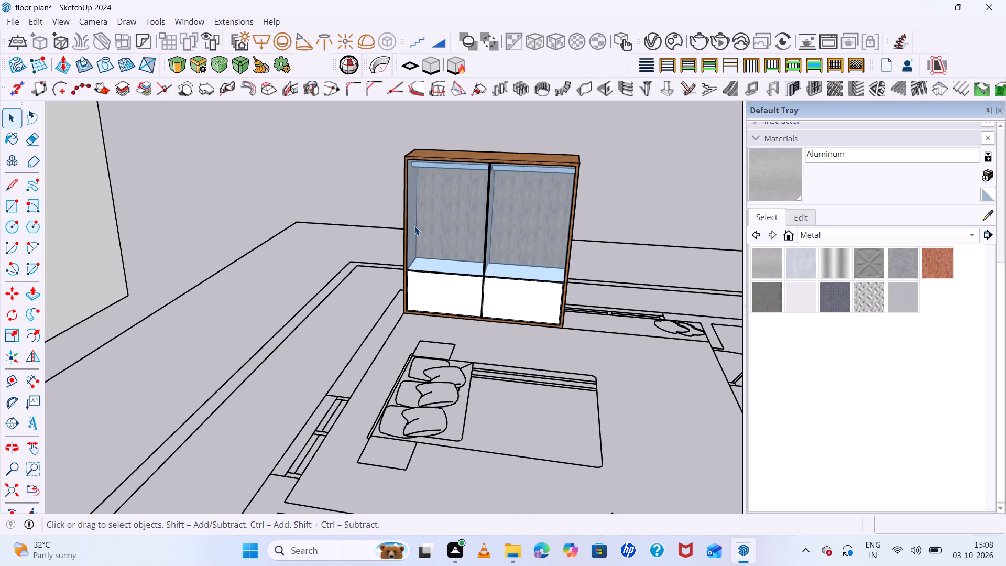
{"action": "scroll", "coordinate": [314, 187], "scroll_direction": "down", "scroll_amount": 10}
{"action": "middle_click_drag", "start_coordinate": [389, 217], "coordinate": [481, 243]}
{"action": "scroll", "coordinate": [345, 189], "scroll_direction": "up", "scroll_amount": 2}
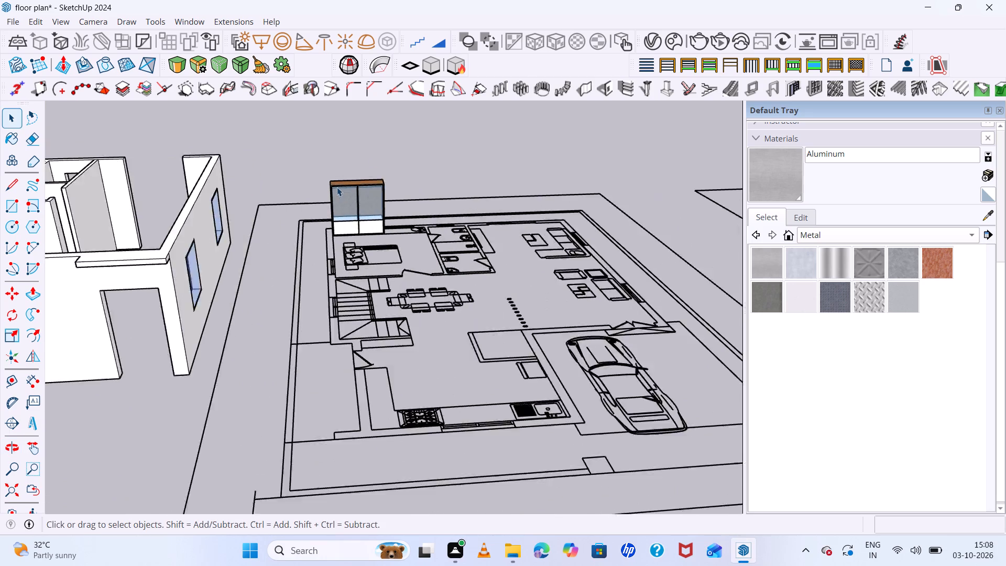
{"action": "scroll", "coordinate": [337, 187], "scroll_direction": "up", "scroll_amount": 16}
{"action": "middle_click_drag", "start_coordinate": [378, 227], "coordinate": [375, 181]}
{"action": "double_click", "coordinate": [383, 217]}
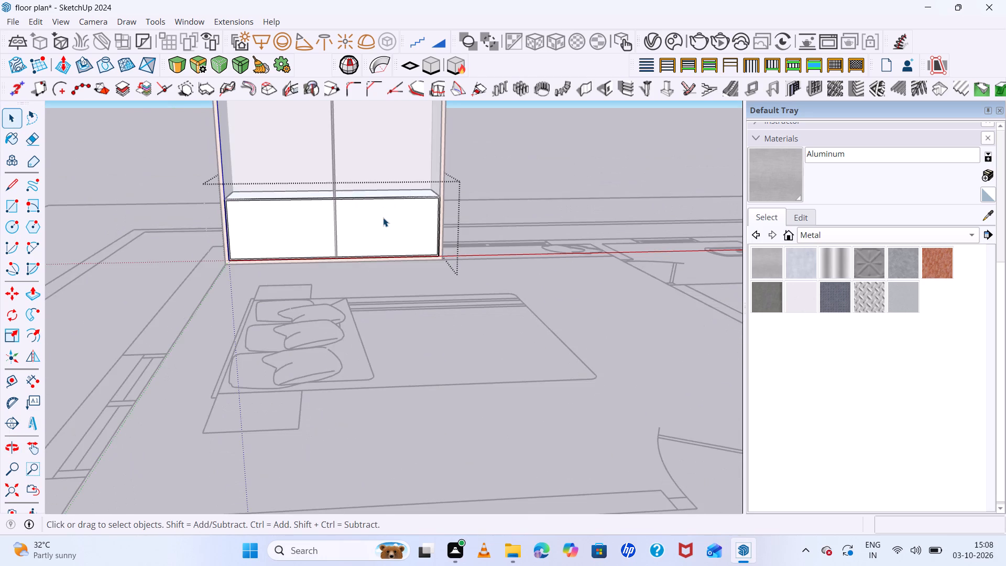
{"action": "left_click", "coordinate": [384, 226]}
{"action": "scroll", "coordinate": [369, 236], "scroll_direction": "down", "scroll_amount": 1}
{"action": "middle_click_drag", "start_coordinate": [370, 237], "coordinate": [347, 230]}
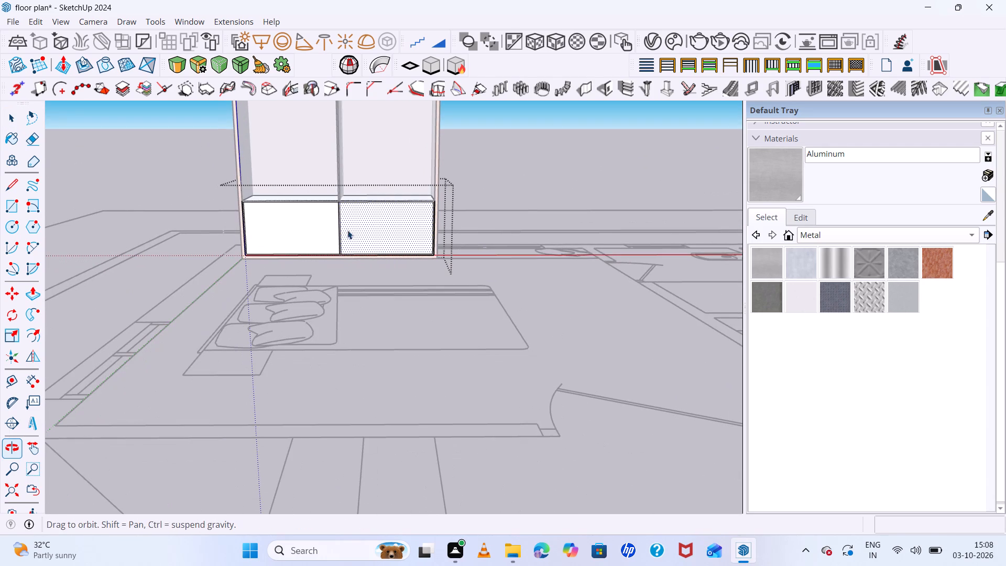
{"action": "left_click", "coordinate": [842, 240]}
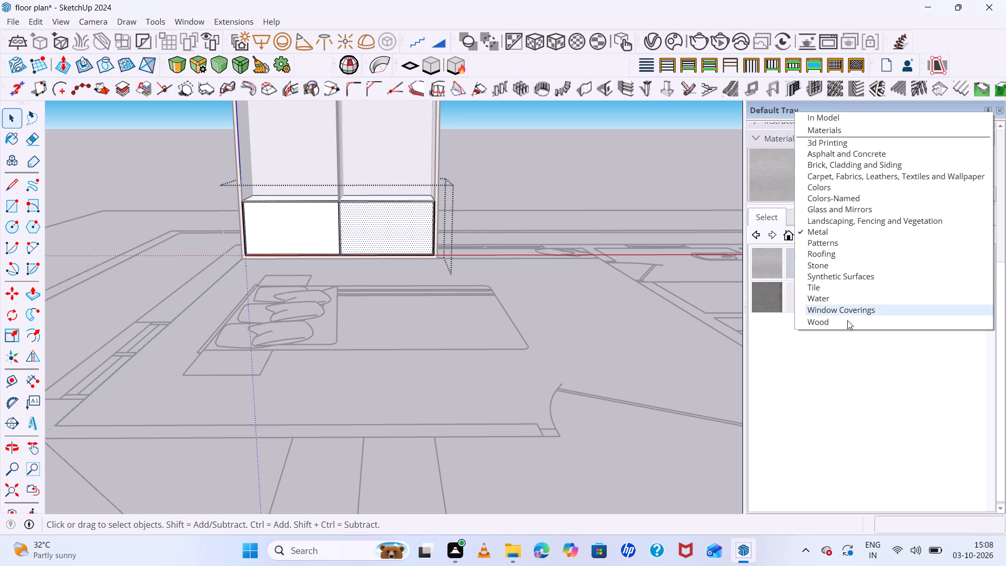
{"action": "left_click", "coordinate": [847, 321]}
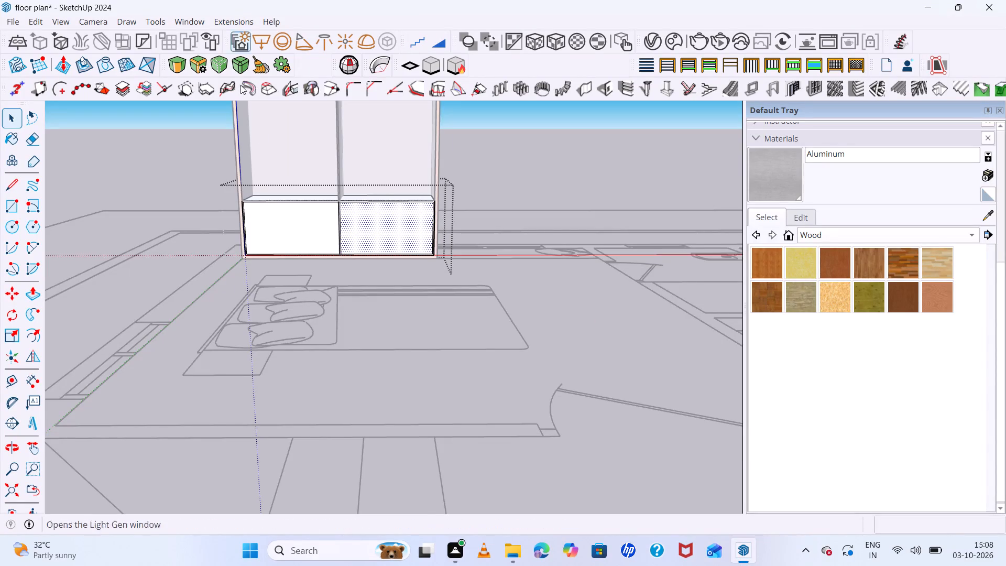
{"action": "scroll", "coordinate": [247, 193], "scroll_direction": "up", "scroll_amount": 7}
{"action": "middle_click_drag", "start_coordinate": [448, 238], "coordinate": [422, 205]}
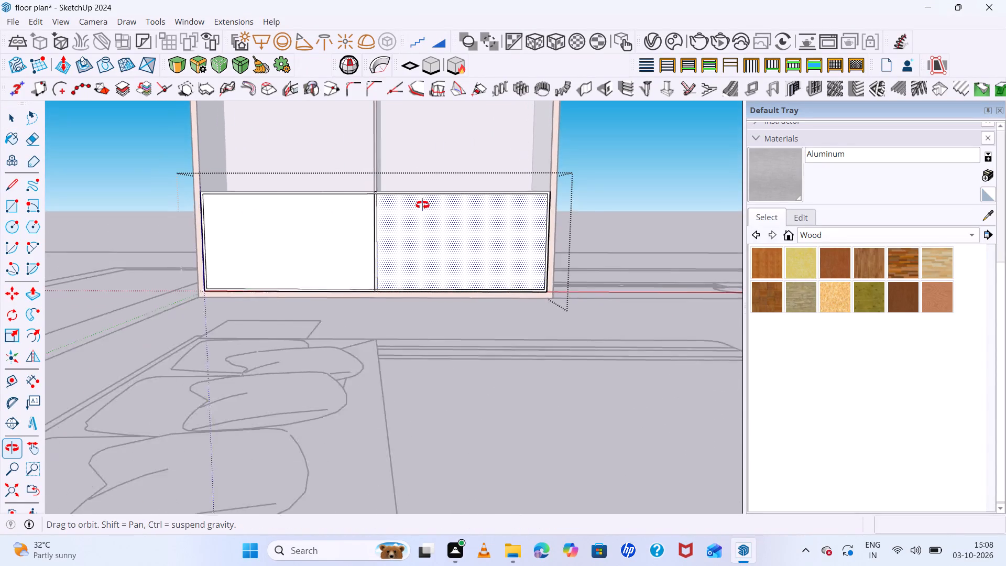
{"action": "middle_click_drag", "start_coordinate": [422, 205], "coordinate": [402, 210]}
{"action": "left_click", "coordinate": [844, 260]}
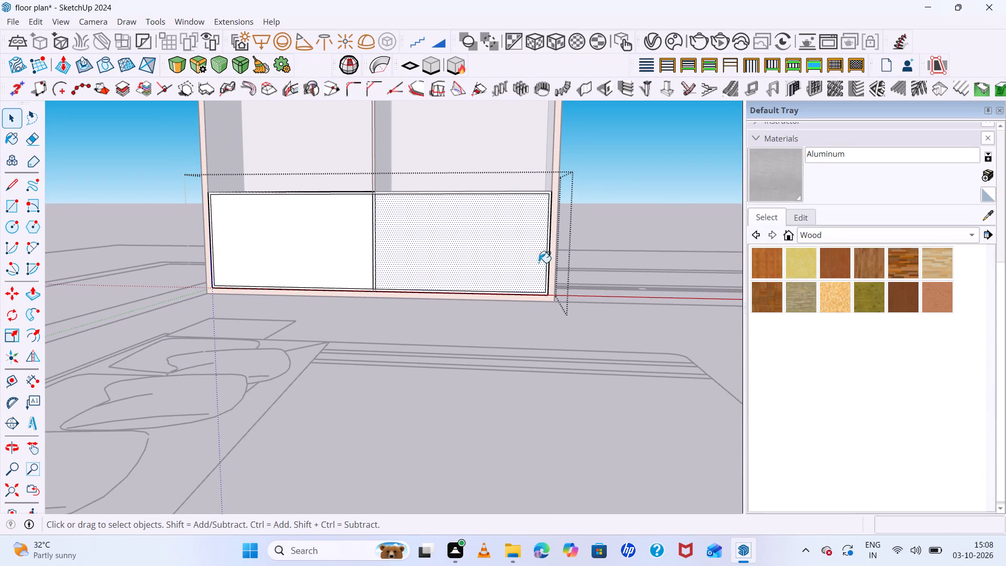
{"action": "left_click", "coordinate": [416, 246]}
{"action": "left_click", "coordinate": [254, 228]}
{"action": "middle_click_drag", "start_coordinate": [377, 278], "coordinate": [536, 334]}
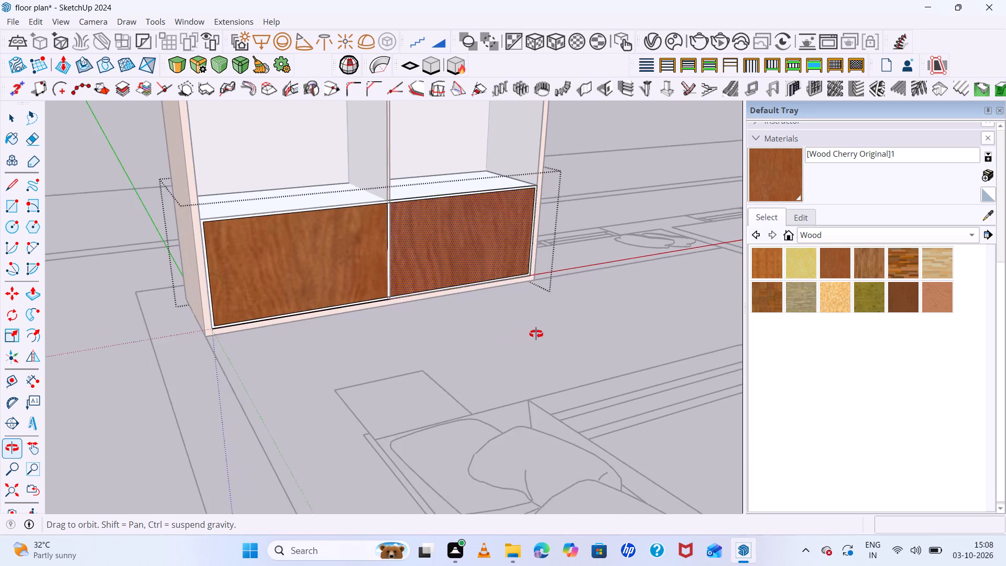
{"action": "middle_click_drag", "start_coordinate": [536, 334], "coordinate": [502, 329]}
{"action": "middle_click_drag", "start_coordinate": [452, 192], "coordinate": [442, 275]}
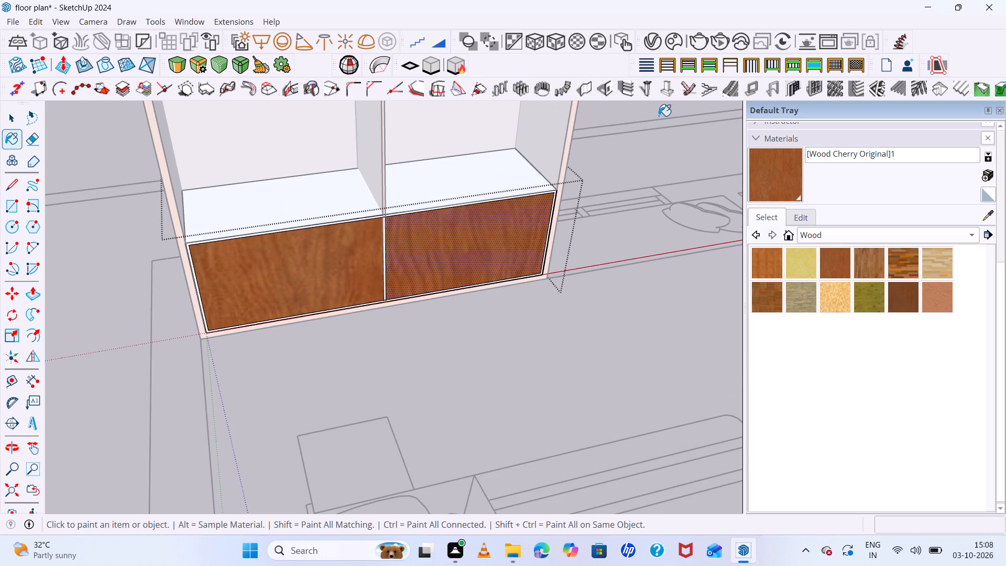
Clear the panel selection and leave the wardrobe's lower cabinet group.
{"action": "key", "text": "space"}
{"action": "left_click", "coordinate": [628, 163]}
Paint the lower cabinet group's unpainted white frame and top with black Color M09 from the Colors collection.
{"action": "middle_click_drag", "start_coordinate": [616, 200], "coordinate": [568, 106]}
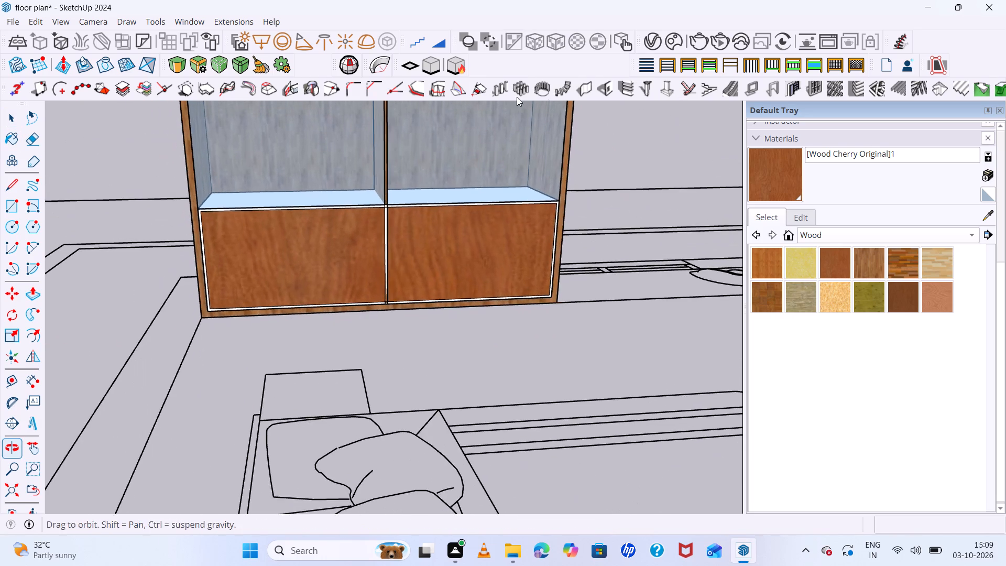
{"action": "scroll", "coordinate": [276, 93], "scroll_direction": "down", "scroll_amount": 14}
{"action": "scroll", "coordinate": [324, 183], "scroll_direction": "down", "scroll_amount": 10}
{"action": "scroll", "coordinate": [338, 119], "scroll_direction": "up", "scroll_amount": 4}
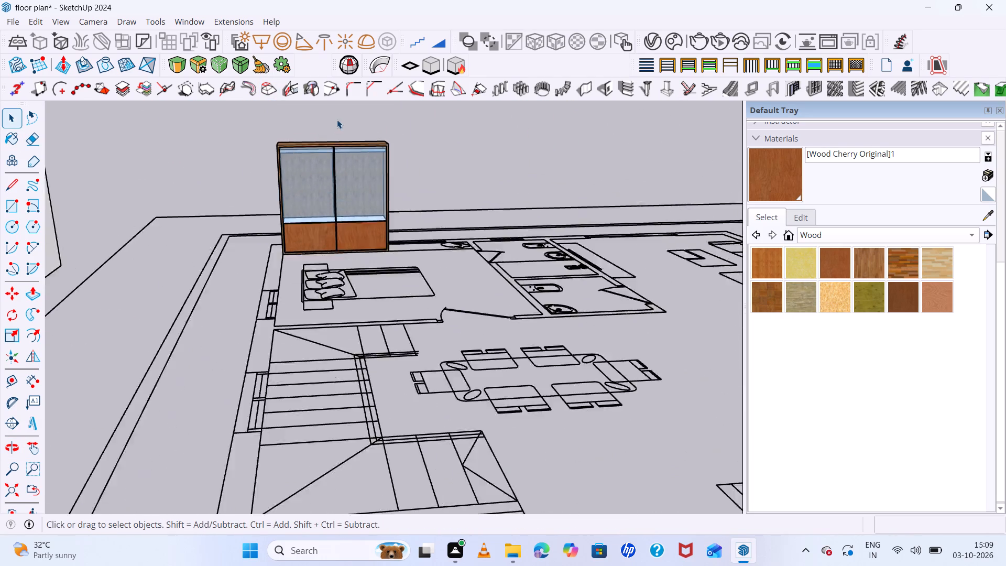
{"action": "scroll", "coordinate": [337, 119], "scroll_direction": "up", "scroll_amount": 3}
{"action": "middle_click_drag", "start_coordinate": [357, 180], "coordinate": [359, 143]}
{"action": "scroll", "coordinate": [360, 246], "scroll_direction": "up", "scroll_amount": 7}
{"action": "middle_click_drag", "start_coordinate": [336, 306], "coordinate": [399, 283]}
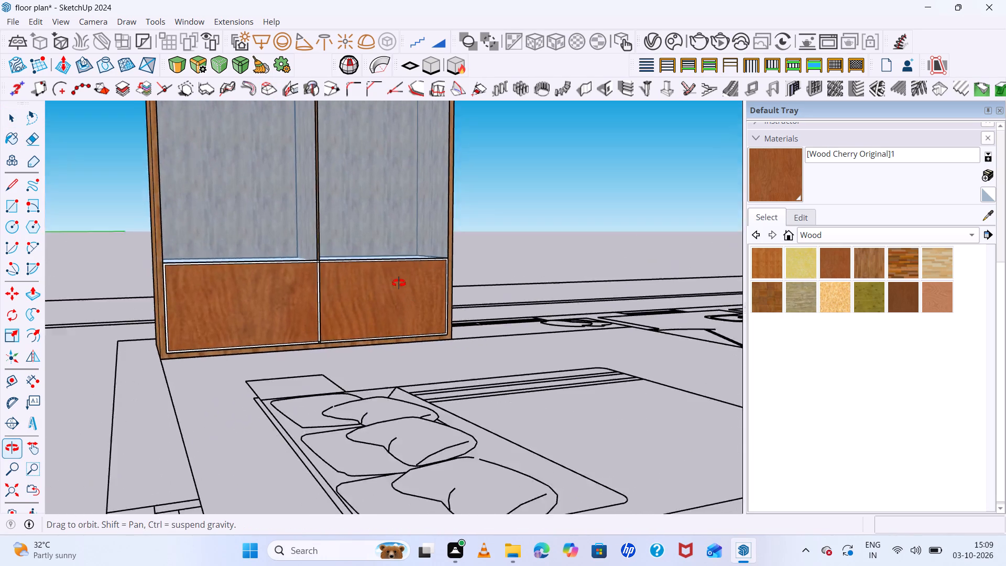
{"action": "middle_click_drag", "start_coordinate": [399, 283], "coordinate": [326, 263]}
{"action": "middle_click", "coordinate": [326, 263]}
{"action": "scroll", "coordinate": [410, 283], "scroll_direction": "up", "scroll_amount": 7}
{"action": "scroll", "coordinate": [476, 306], "scroll_direction": "up", "scroll_amount": 12}
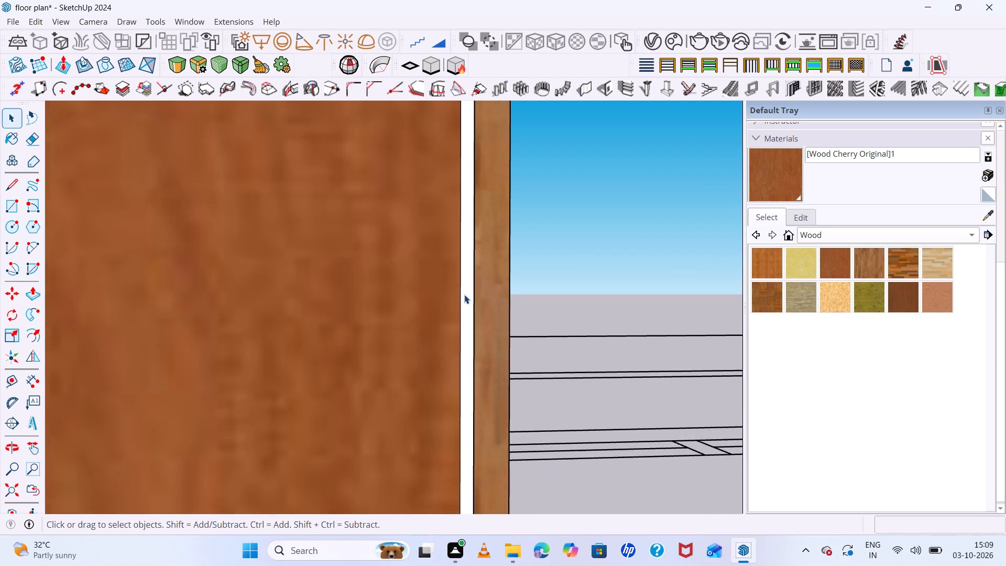
{"action": "scroll", "coordinate": [464, 295], "scroll_direction": "down", "scroll_amount": 13}
{"action": "middle_click_drag", "start_coordinate": [470, 298], "coordinate": [476, 352]}
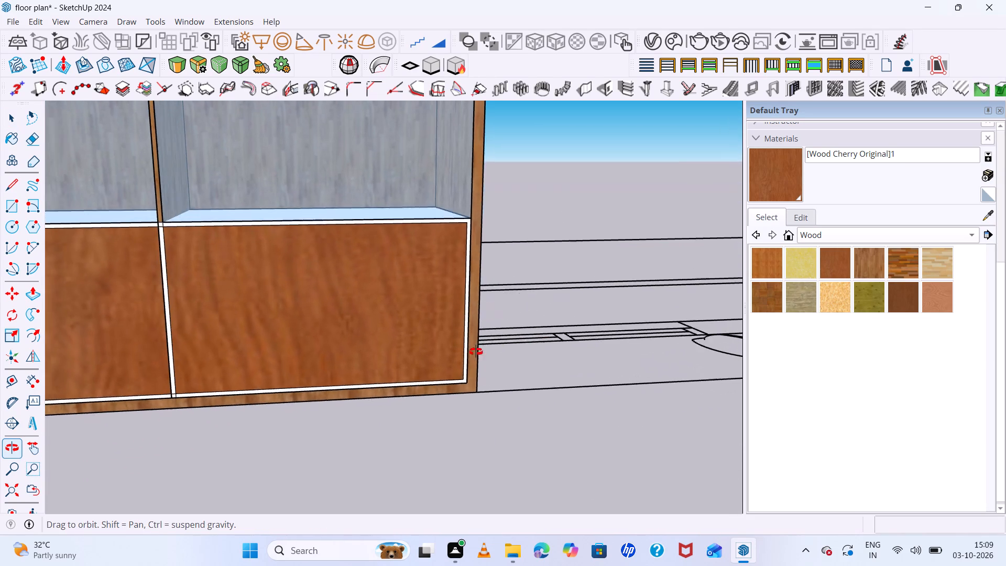
{"action": "middle_click_drag", "start_coordinate": [476, 352], "coordinate": [424, 353]}
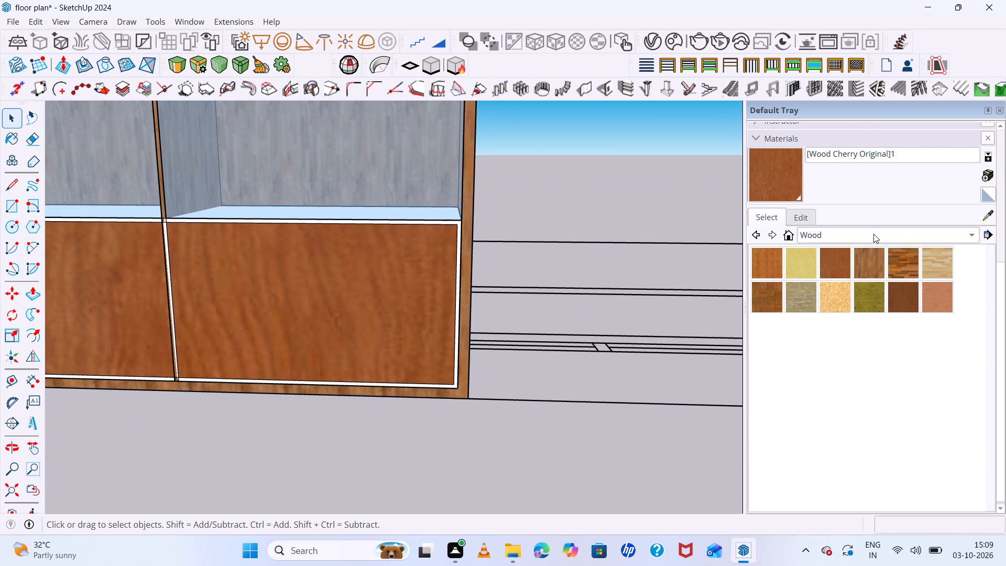
{"action": "left_click", "coordinate": [873, 234]}
{"action": "left_click", "coordinate": [837, 97]}
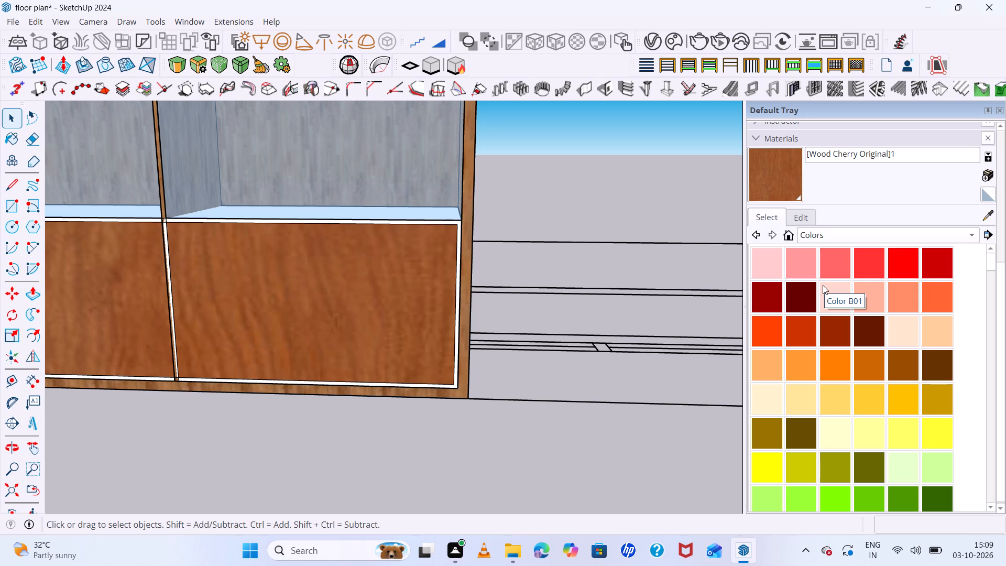
{"action": "scroll", "coordinate": [816, 315], "scroll_direction": "down", "scroll_amount": 20}
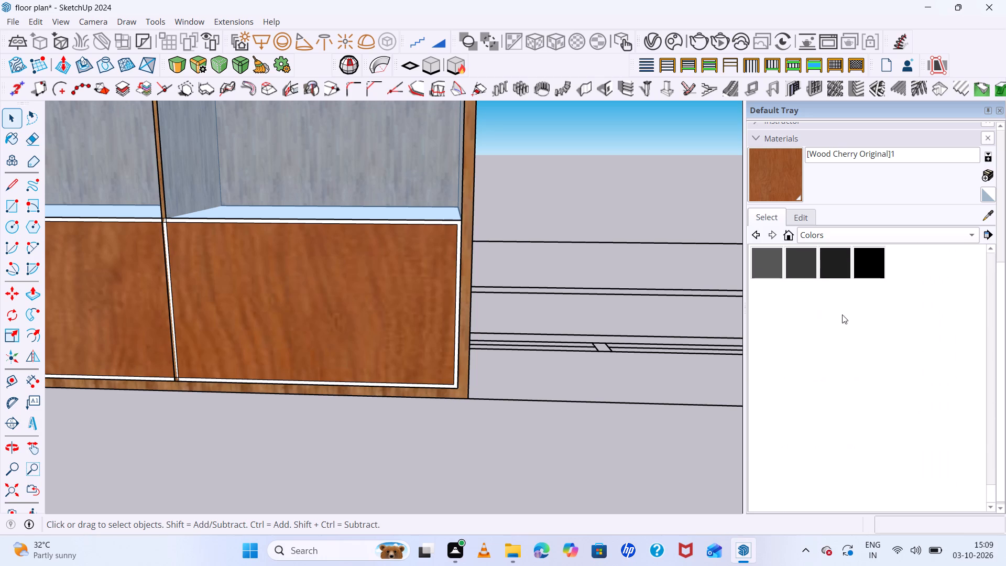
{"action": "left_click", "coordinate": [868, 266]}
{"action": "scroll", "coordinate": [413, 225], "scroll_direction": "up", "scroll_amount": 6}
{"action": "left_click", "coordinate": [498, 224]}
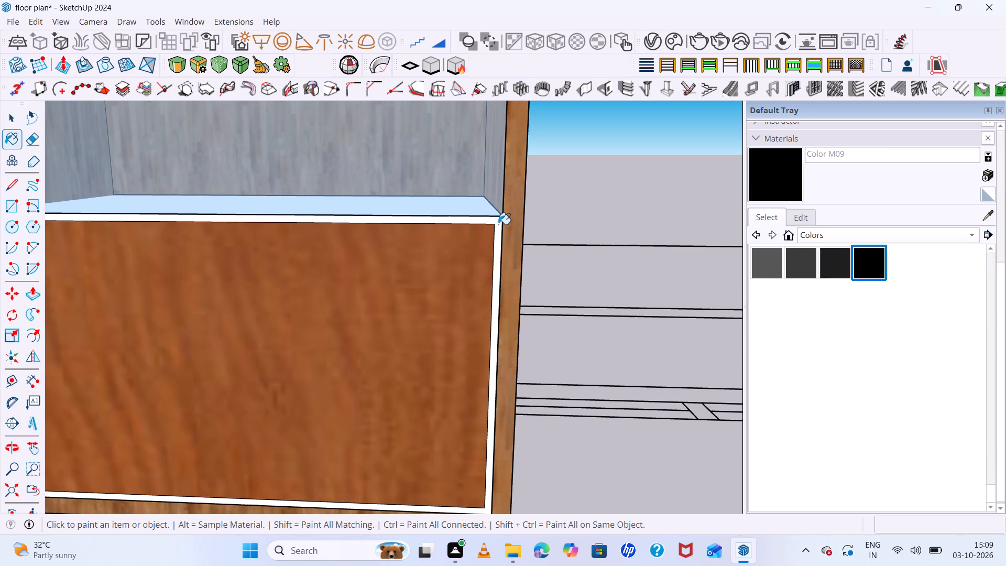
Examine the wardrobe's black-framed lower cabinet, glazed upper section and hanging rods from several angles and distances.
{"action": "scroll", "coordinate": [504, 215], "scroll_direction": "down", "scroll_amount": 20}
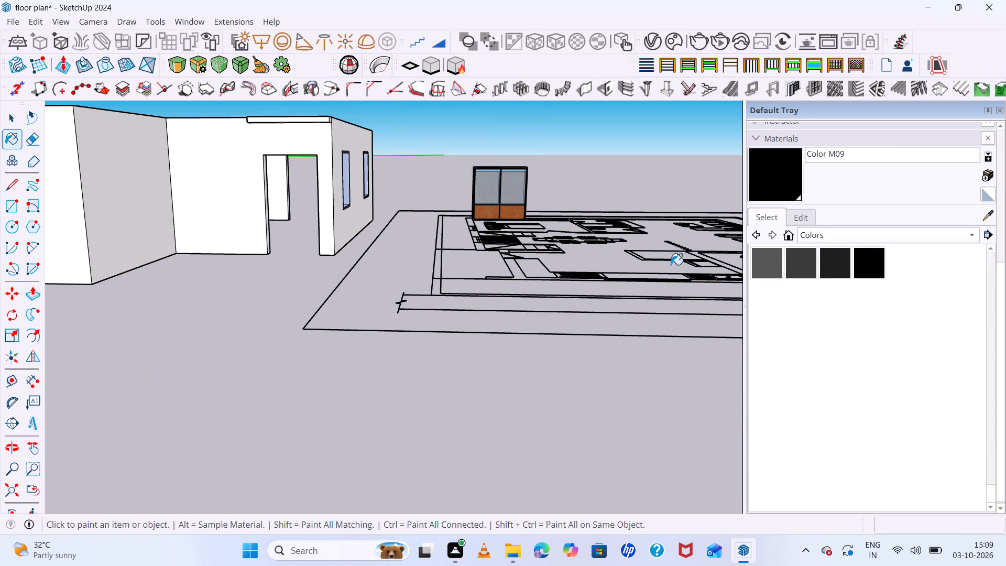
{"action": "middle_click_drag", "start_coordinate": [576, 269], "coordinate": [475, 275]}
{"action": "key", "text": "space"}
{"action": "left_click", "coordinate": [592, 173]}
{"action": "scroll", "coordinate": [560, 184], "scroll_direction": "up", "scroll_amount": 6}
{"action": "left_click", "coordinate": [609, 176]}
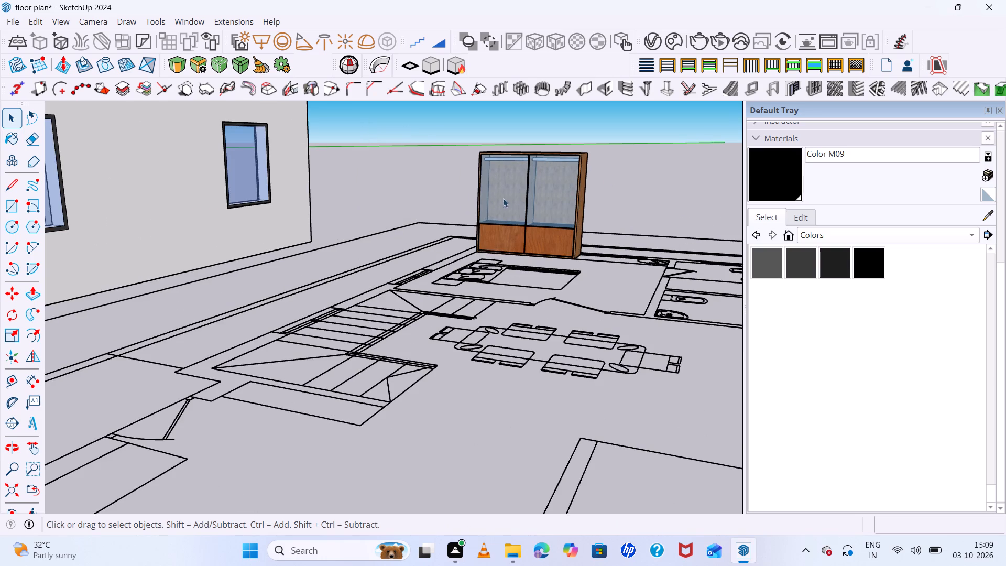
{"action": "middle_click_drag", "start_coordinate": [517, 213], "coordinate": [605, 251]}
{"action": "scroll", "coordinate": [557, 189], "scroll_direction": "up", "scroll_amount": 8}
{"action": "scroll", "coordinate": [454, 171], "scroll_direction": "up", "scroll_amount": 1}
{"action": "middle_click_drag", "start_coordinate": [512, 166], "coordinate": [528, 164]}
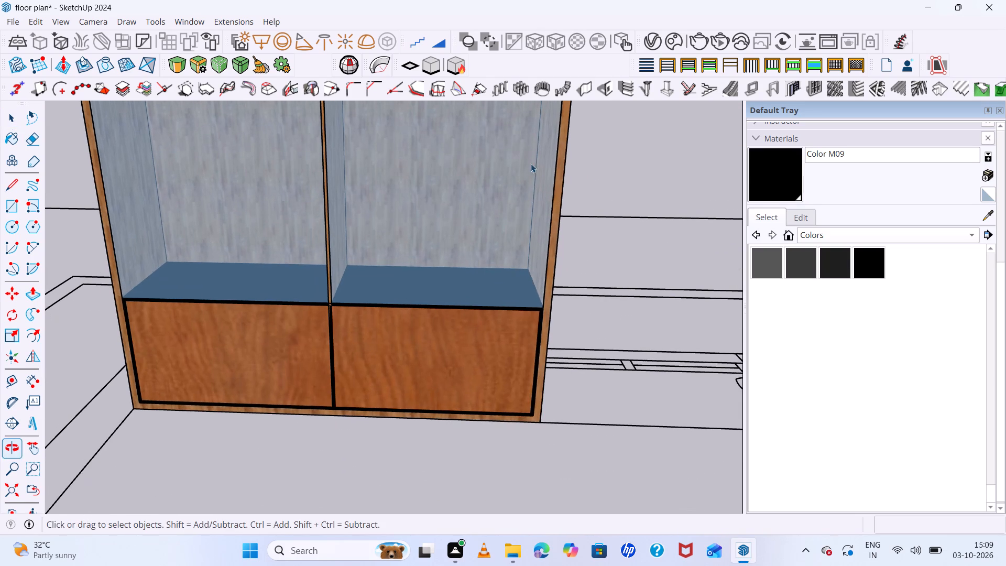
{"action": "key", "text": "space"}
{"action": "left_click", "coordinate": [591, 173]}
{"action": "left_click", "coordinate": [631, 238]}
{"action": "scroll", "coordinate": [524, 241], "scroll_direction": "down", "scroll_amount": 10}
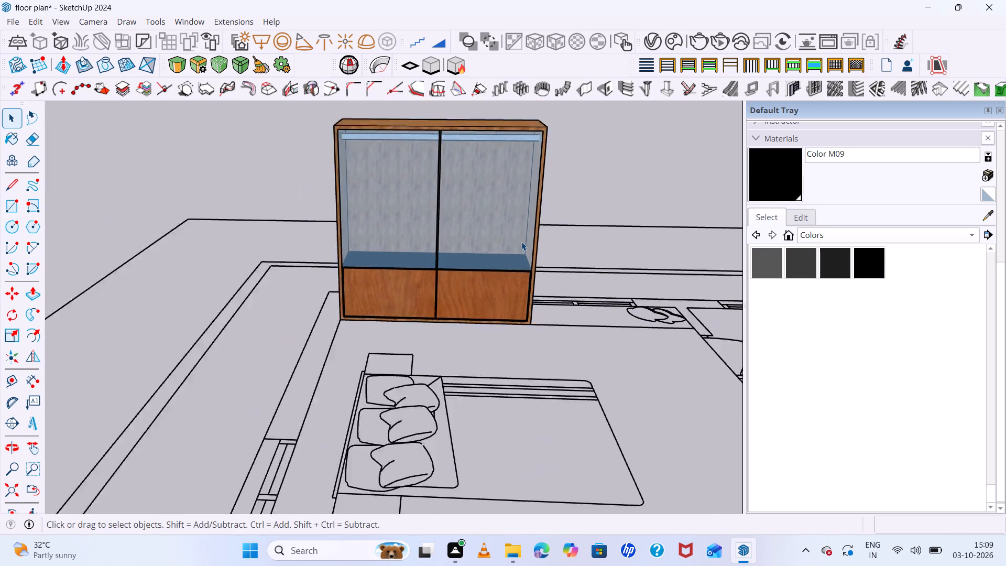
{"action": "scroll", "coordinate": [521, 242], "scroll_direction": "down", "scroll_amount": 3}
{"action": "scroll", "coordinate": [522, 242], "scroll_direction": "up", "scroll_amount": 1}
{"action": "middle_click_drag", "start_coordinate": [522, 241], "coordinate": [455, 204]}
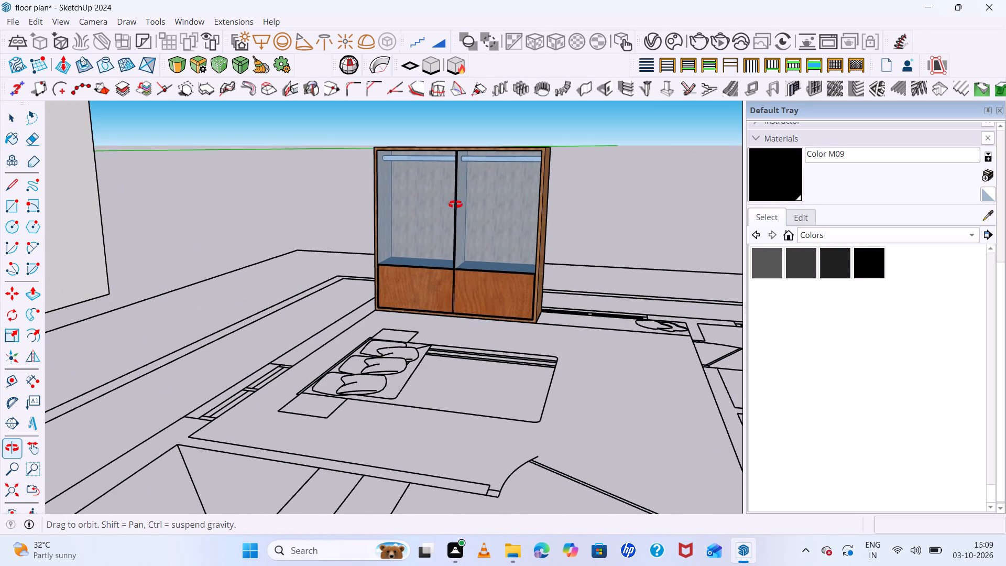
{"action": "middle_click_drag", "start_coordinate": [455, 204], "coordinate": [456, 204]}
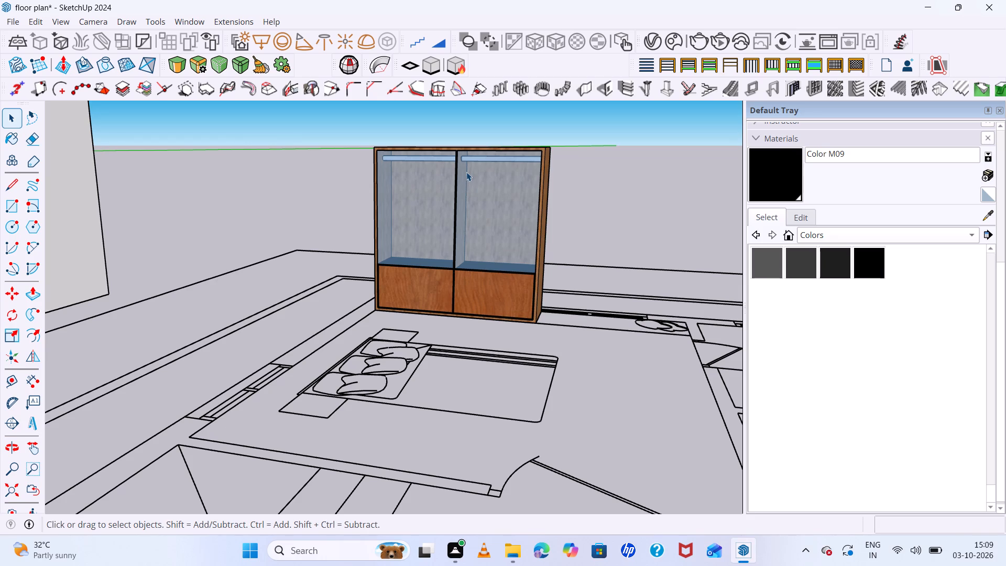
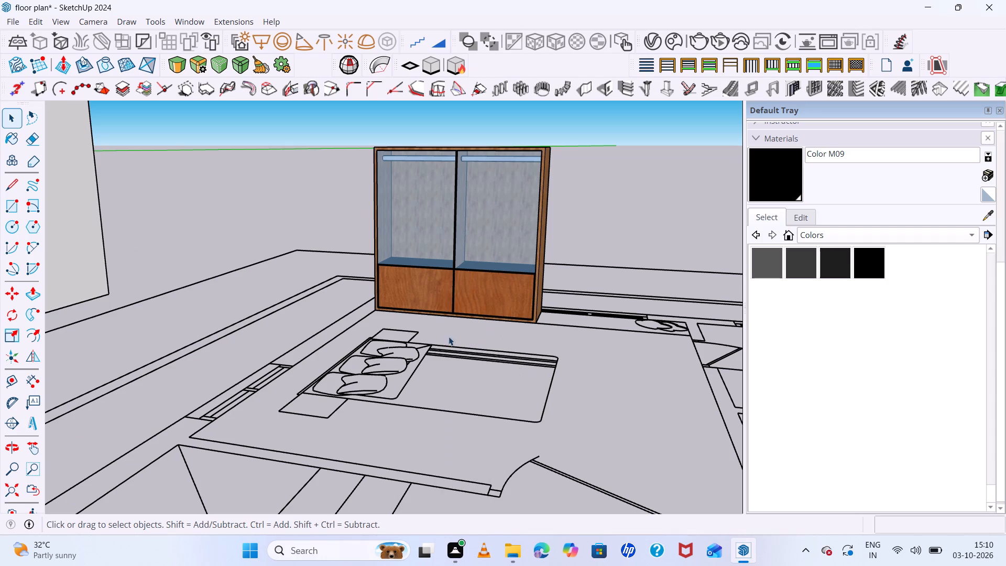
Examine the finished wardrobe against the bedroom floor plan from several angles and distances.
{"action": "scroll", "coordinate": [417, 280], "scroll_direction": "down", "scroll_amount": 1}
{"action": "middle_click_drag", "start_coordinate": [424, 287], "coordinate": [579, 257]}
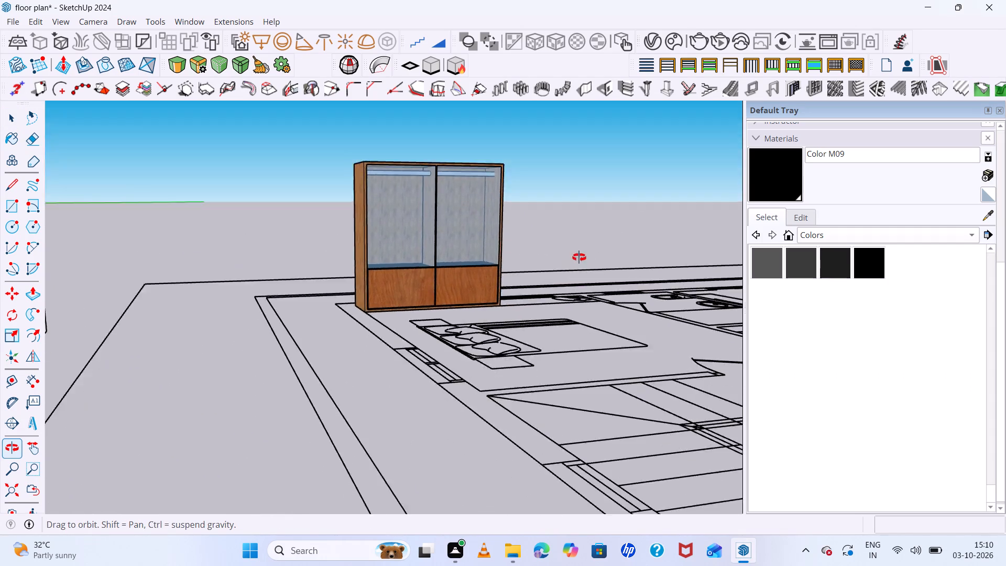
{"action": "middle_click_drag", "start_coordinate": [579, 257], "coordinate": [429, 280]}
{"action": "scroll", "coordinate": [429, 280], "scroll_direction": "down", "scroll_amount": 4}
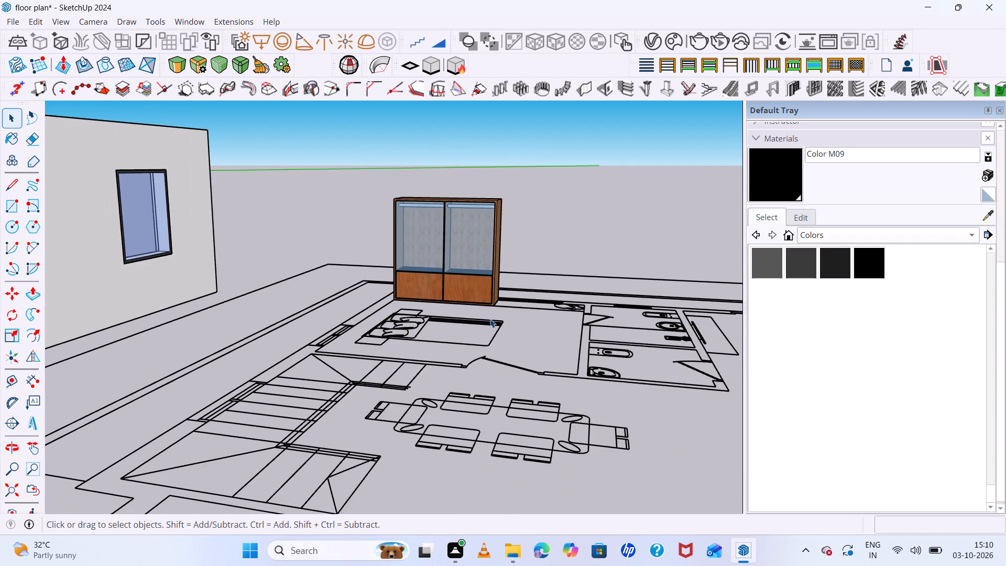
{"action": "middle_click_drag", "start_coordinate": [502, 325], "coordinate": [572, 365]}
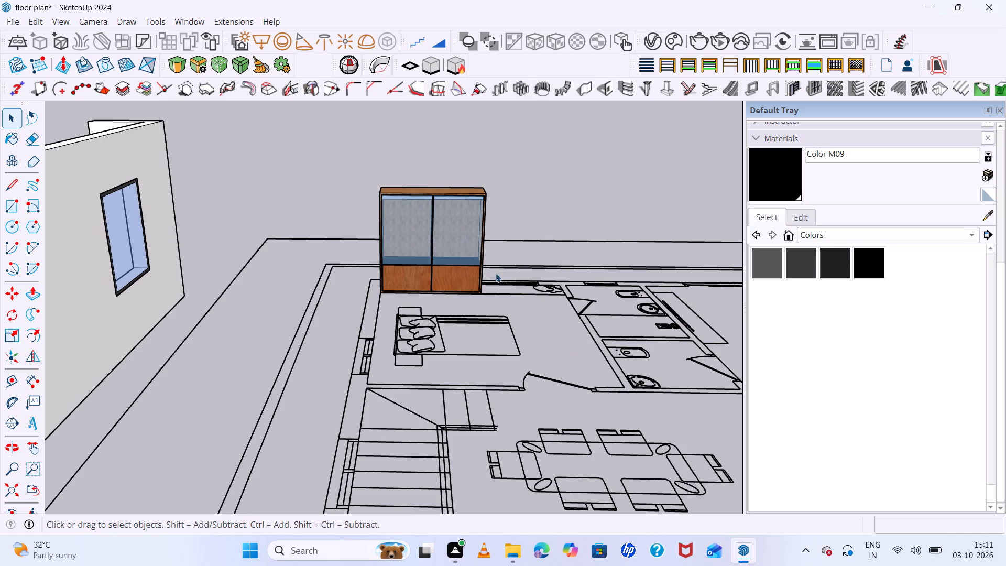
{"action": "middle_click_drag", "start_coordinate": [337, 326], "coordinate": [401, 219]}
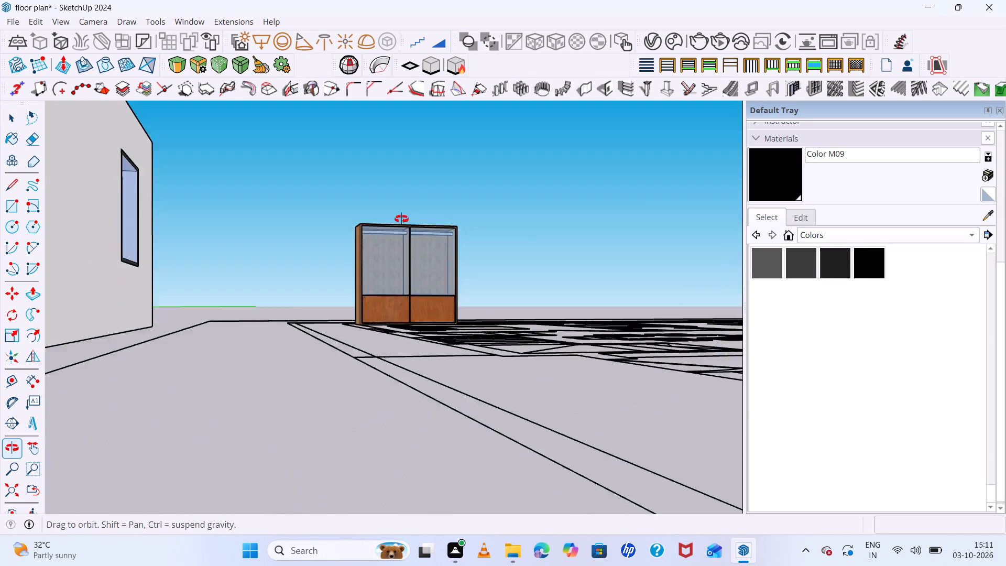
{"action": "middle_click_drag", "start_coordinate": [401, 219], "coordinate": [271, 239]}
{"action": "scroll", "coordinate": [526, 200], "scroll_direction": "up", "scroll_amount": 12}
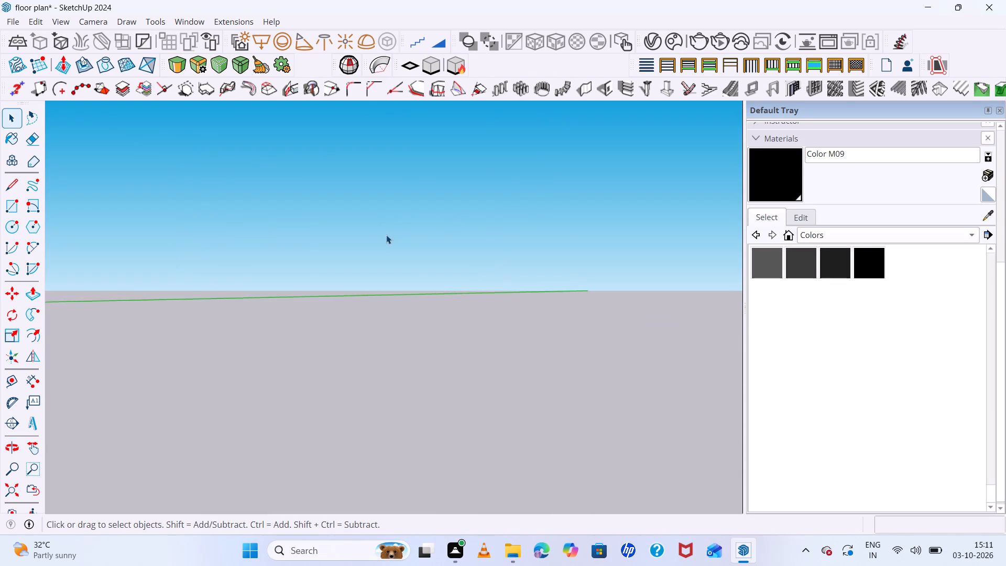
{"action": "scroll", "coordinate": [387, 231], "scroll_direction": "down", "scroll_amount": 12}
{"action": "middle_click_drag", "start_coordinate": [379, 310], "coordinate": [439, 327]}
{"action": "scroll", "coordinate": [388, 218], "scroll_direction": "up", "scroll_amount": 8}
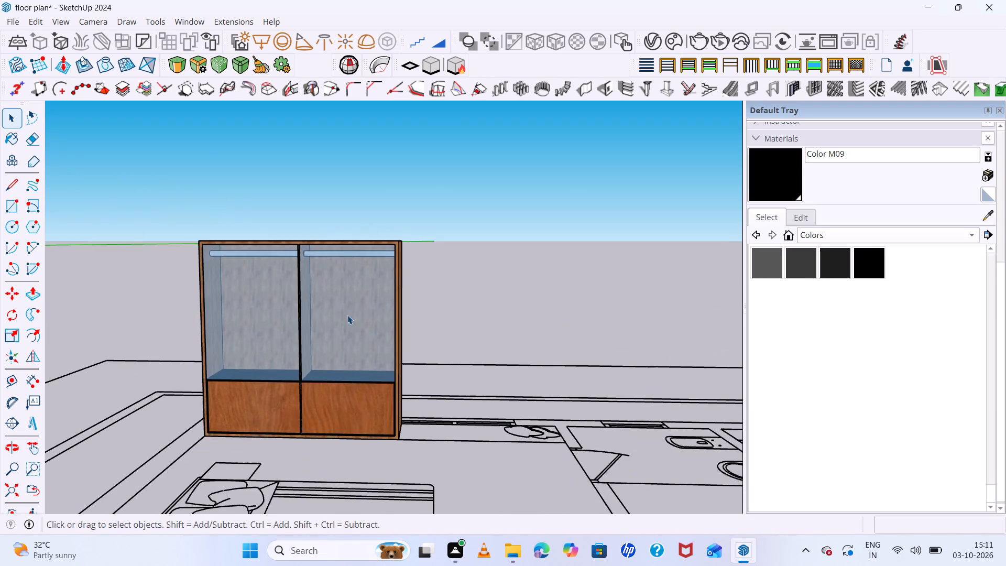
{"action": "scroll", "coordinate": [347, 315], "scroll_direction": "up", "scroll_amount": 3}
{"action": "middle_click_drag", "start_coordinate": [349, 277], "coordinate": [419, 248]}
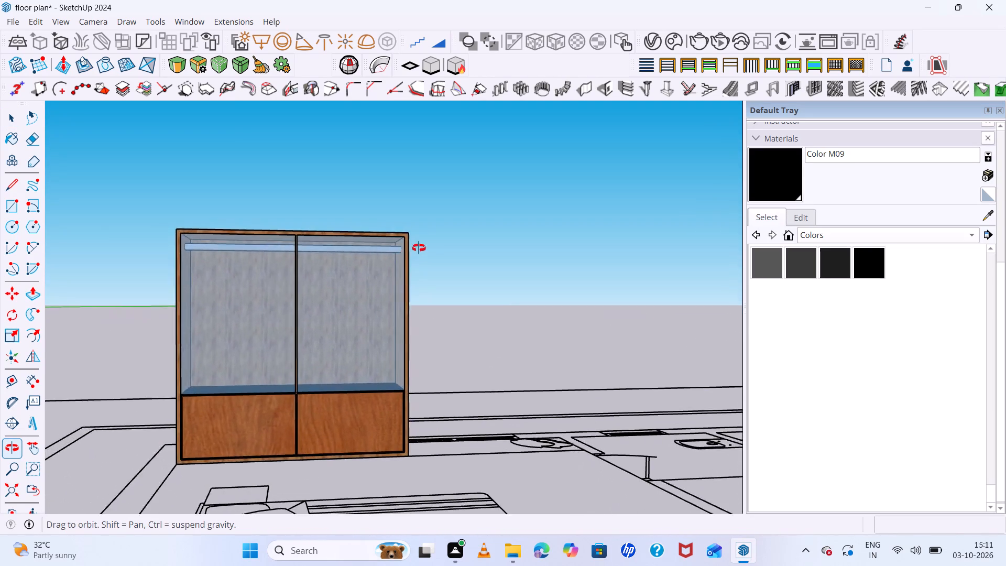
{"action": "middle_click_drag", "start_coordinate": [419, 248], "coordinate": [368, 259]}
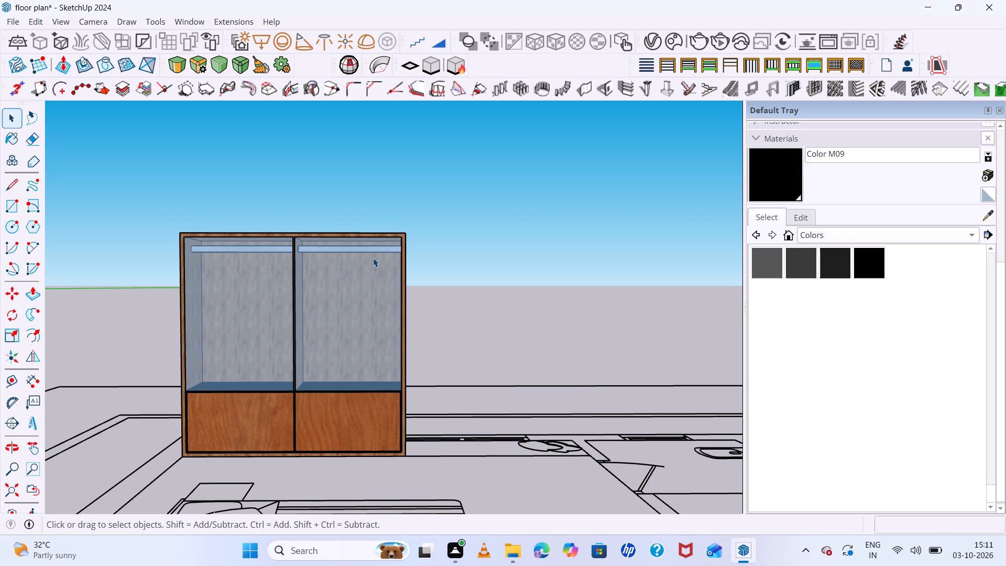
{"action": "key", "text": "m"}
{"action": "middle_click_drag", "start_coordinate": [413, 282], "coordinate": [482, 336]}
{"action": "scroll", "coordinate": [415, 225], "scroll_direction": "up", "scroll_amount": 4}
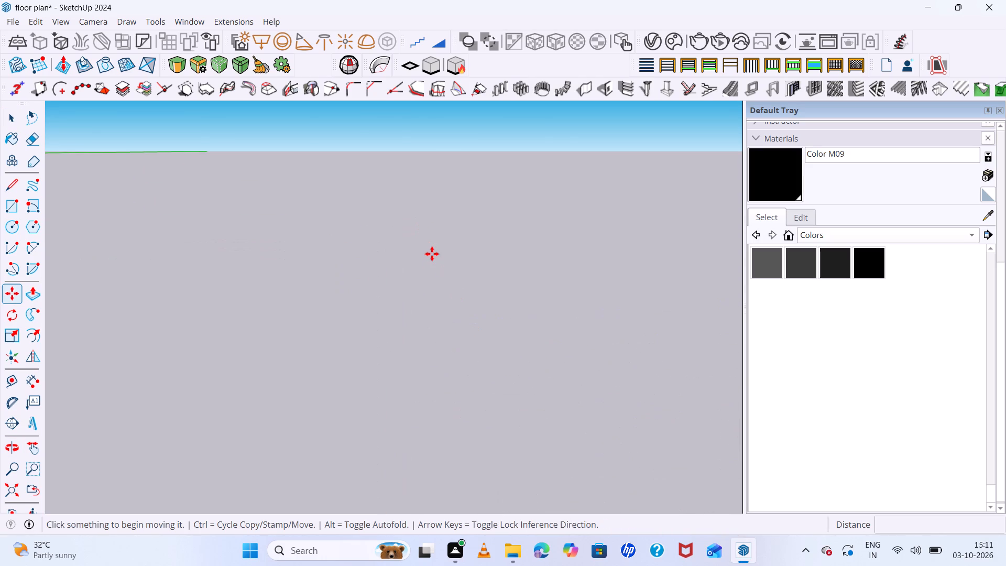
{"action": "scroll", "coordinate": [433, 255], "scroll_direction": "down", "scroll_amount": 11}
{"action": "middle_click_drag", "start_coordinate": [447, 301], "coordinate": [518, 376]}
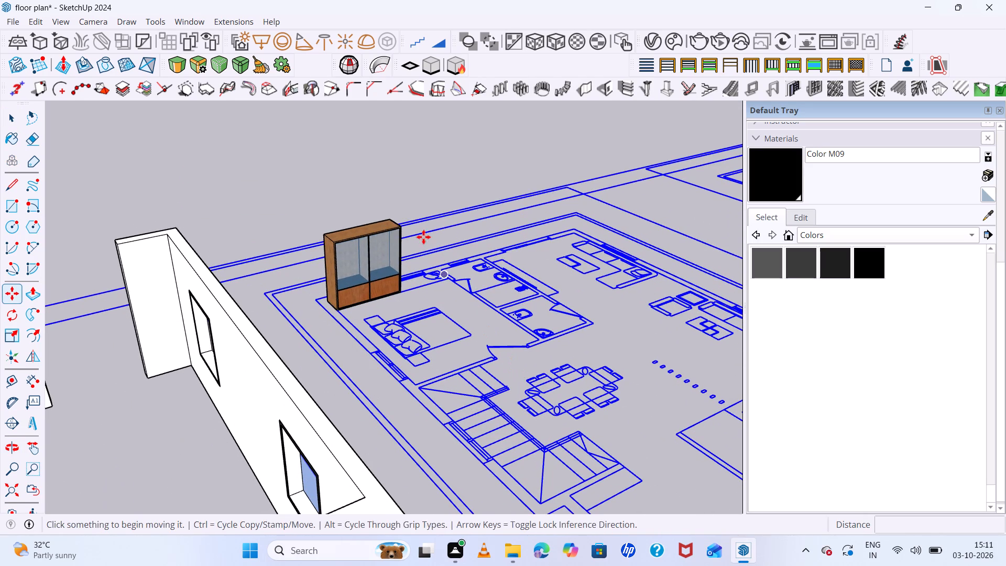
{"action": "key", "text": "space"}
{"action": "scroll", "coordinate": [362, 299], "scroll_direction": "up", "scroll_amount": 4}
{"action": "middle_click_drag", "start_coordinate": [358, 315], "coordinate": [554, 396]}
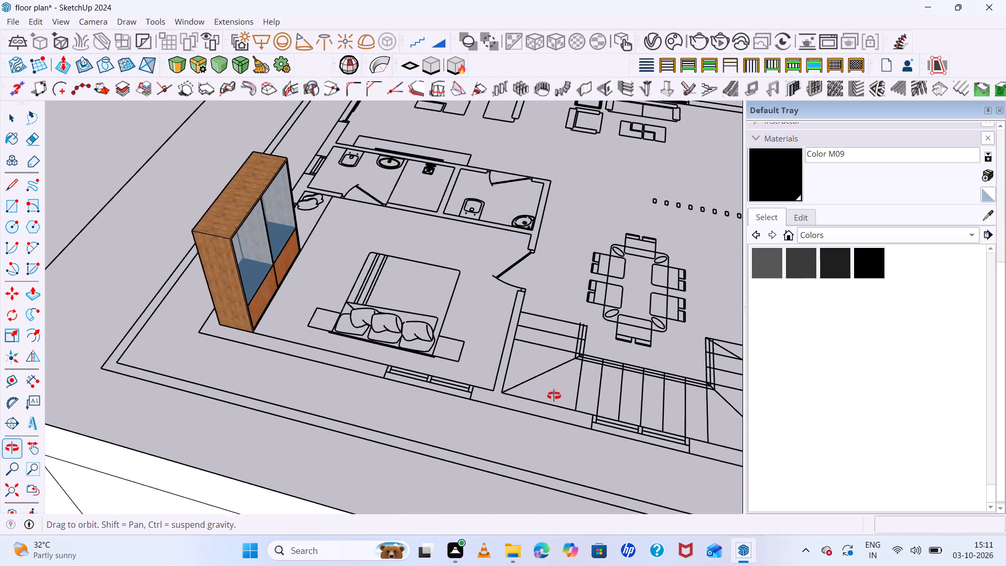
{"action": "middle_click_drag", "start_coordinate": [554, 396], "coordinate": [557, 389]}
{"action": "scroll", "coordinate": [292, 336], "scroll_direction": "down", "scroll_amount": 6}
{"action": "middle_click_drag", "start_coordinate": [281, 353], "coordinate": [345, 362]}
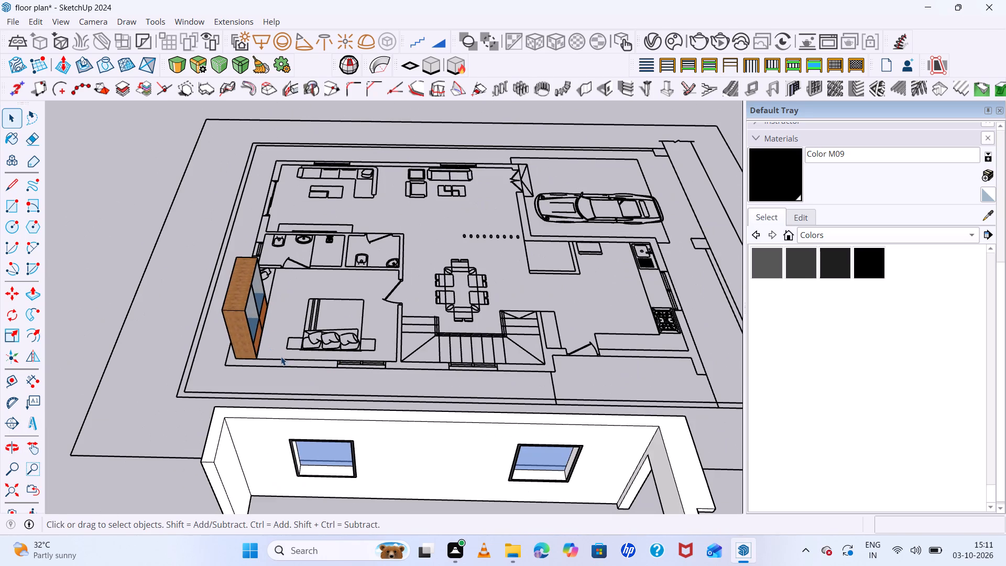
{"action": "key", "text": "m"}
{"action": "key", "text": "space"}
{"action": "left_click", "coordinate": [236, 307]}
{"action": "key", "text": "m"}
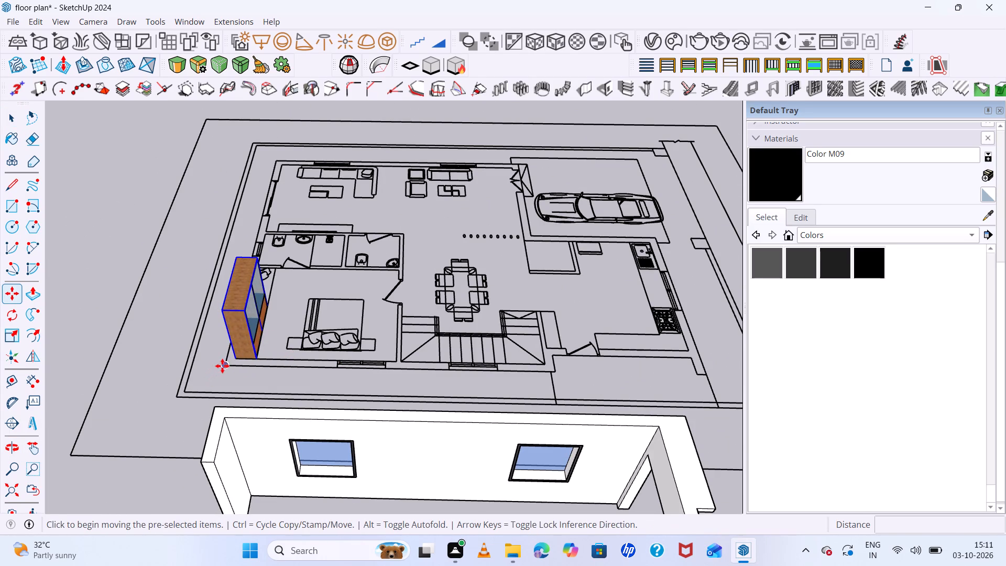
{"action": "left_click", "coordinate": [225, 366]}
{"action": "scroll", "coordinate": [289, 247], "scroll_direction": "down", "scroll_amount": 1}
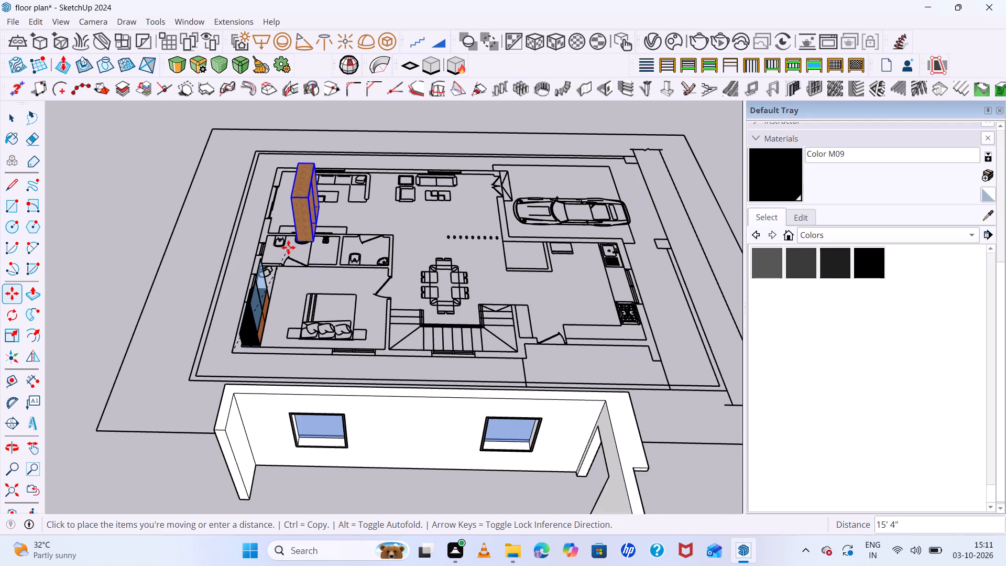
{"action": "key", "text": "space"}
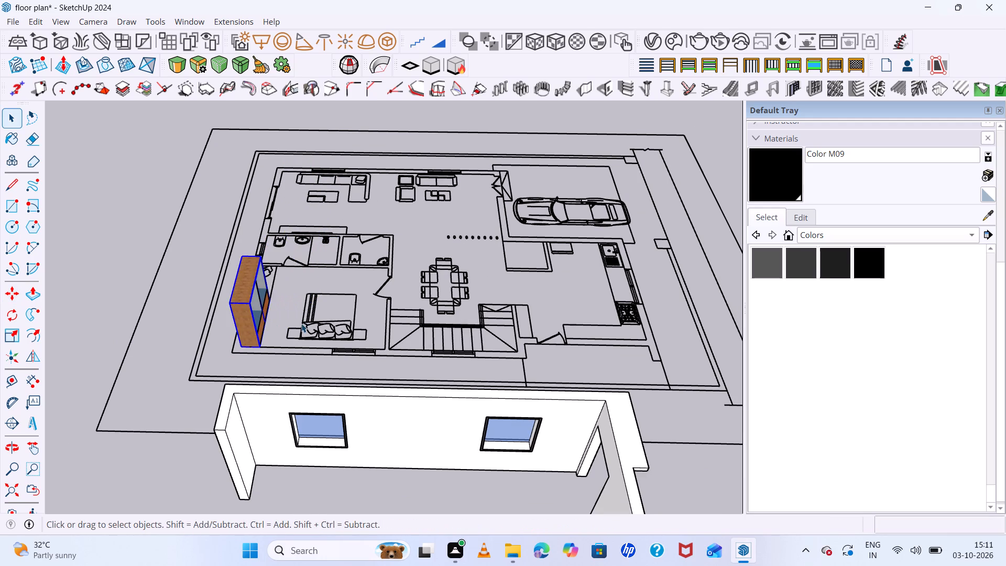
Select the wardrobe's wooden carcass, both glazed doors and lower cabinet together and make them one group.
{"action": "middle_click_drag", "start_coordinate": [301, 323], "coordinate": [164, 288]}
{"action": "scroll", "coordinate": [289, 296], "scroll_direction": "up", "scroll_amount": 7}
{"action": "double_click", "coordinate": [310, 273]}
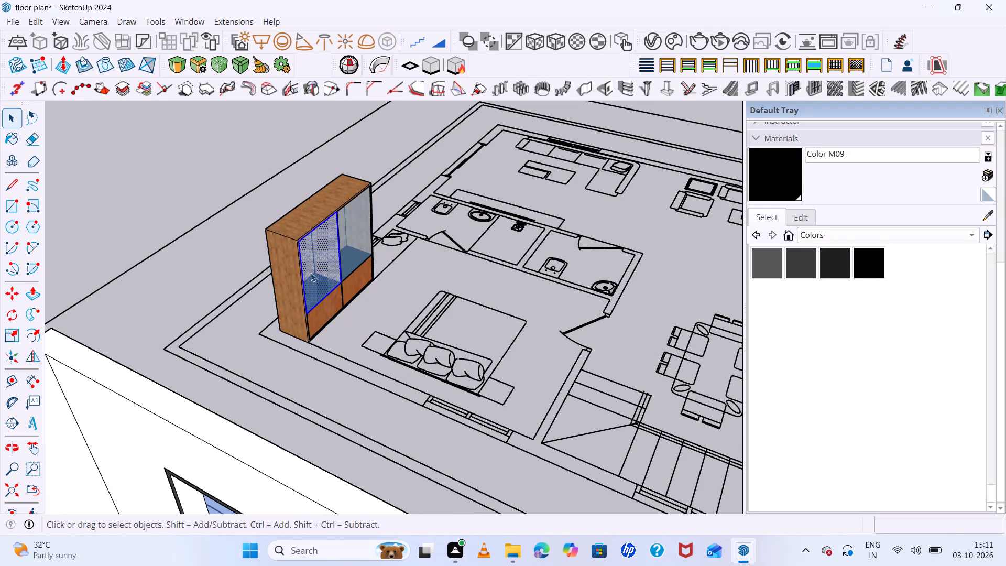
{"action": "scroll", "coordinate": [320, 275], "scroll_direction": "up", "scroll_amount": 4}
{"action": "left_click", "coordinate": [351, 234], "text": "shift"}
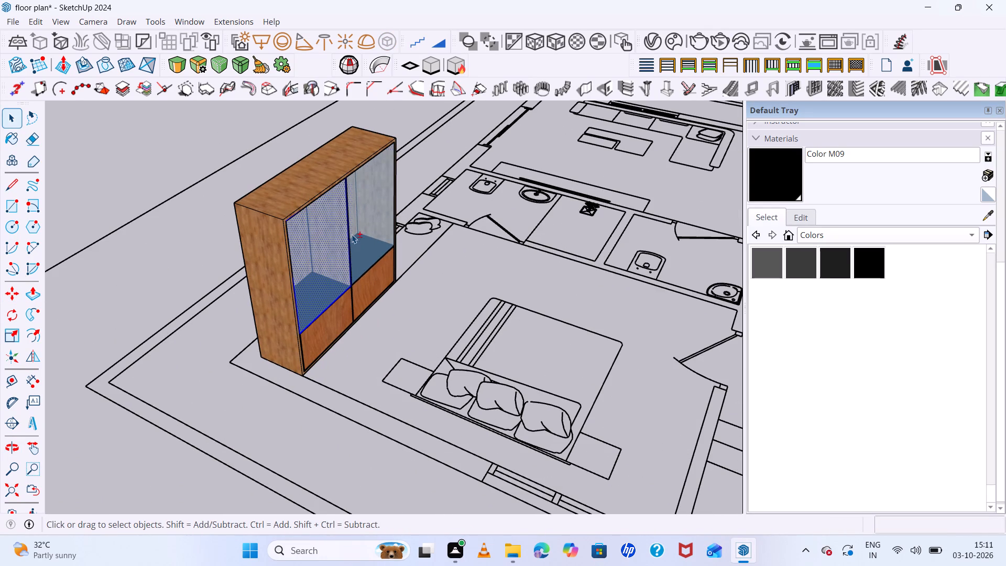
{"action": "left_click", "coordinate": [278, 199], "text": "shift"}
{"action": "triple_click", "coordinate": [339, 319], "text": "shift"}
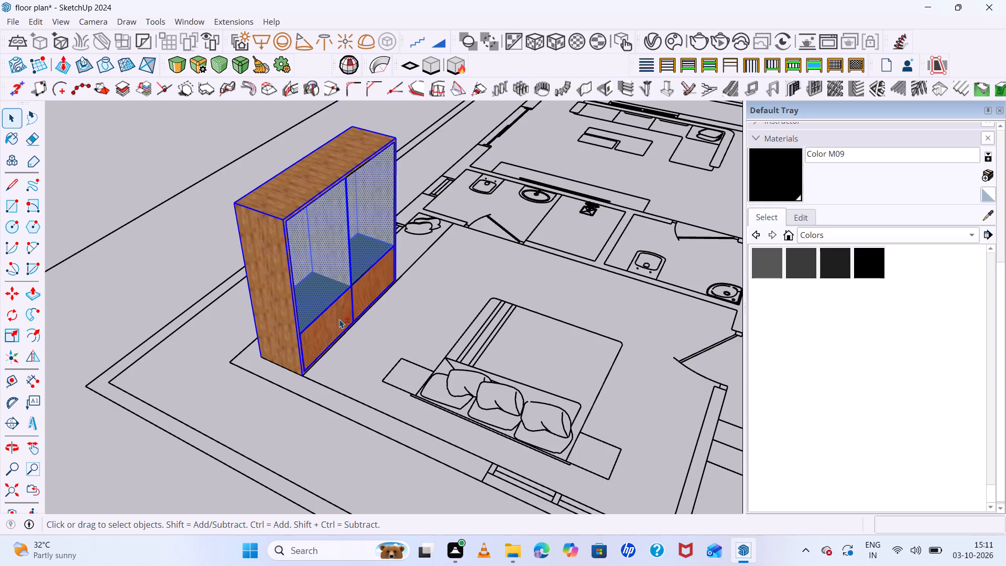
{"action": "scroll", "coordinate": [196, 232], "scroll_direction": "down", "scroll_amount": 6}
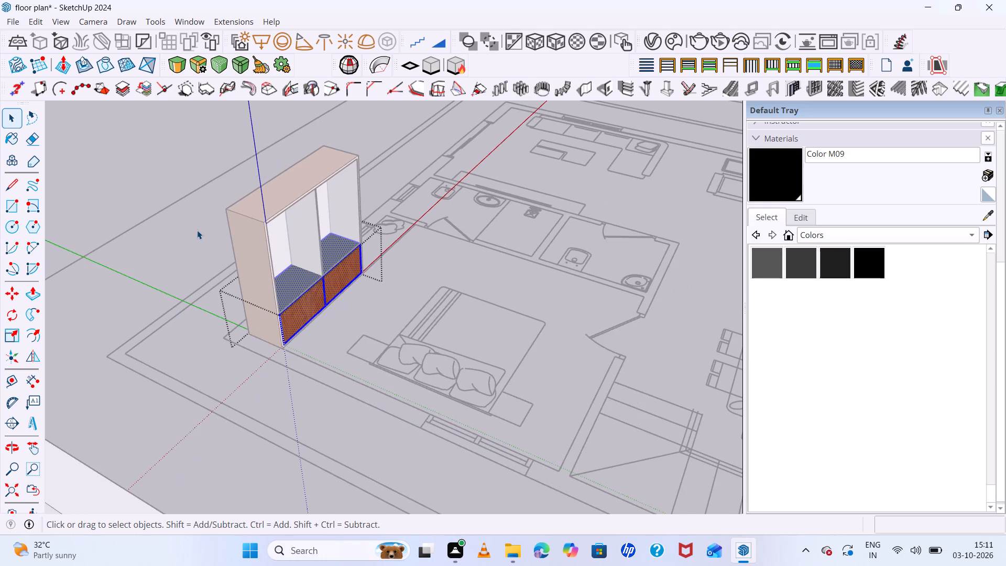
{"action": "left_click", "coordinate": [198, 230]}
{"action": "scroll", "coordinate": [296, 286], "scroll_direction": "up", "scroll_amount": 5}
{"action": "left_click", "coordinate": [304, 309], "text": "shift"}
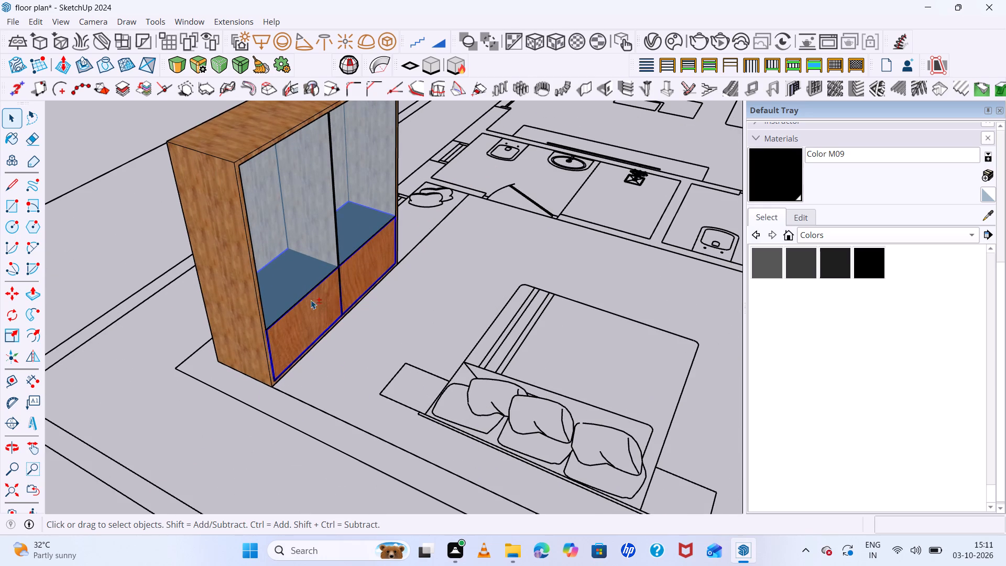
{"action": "left_click", "coordinate": [293, 243], "text": "shift"}
{"action": "left_click", "coordinate": [369, 212], "text": "shift"}
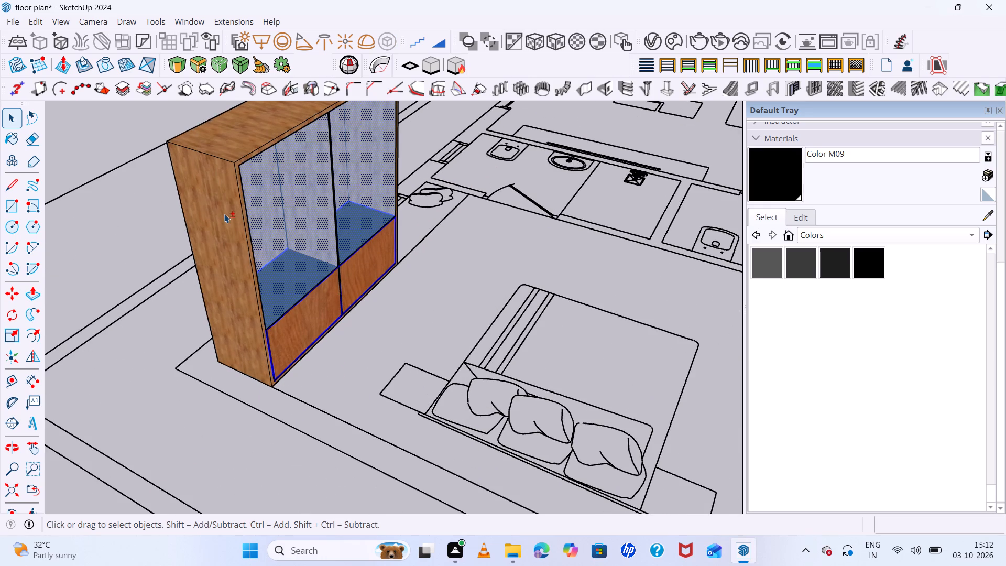
{"action": "left_click", "coordinate": [224, 214], "text": "shift"}
{"action": "right_click", "coordinate": [232, 222], "text": "shift"}
{"action": "left_click", "coordinate": [316, 364]}
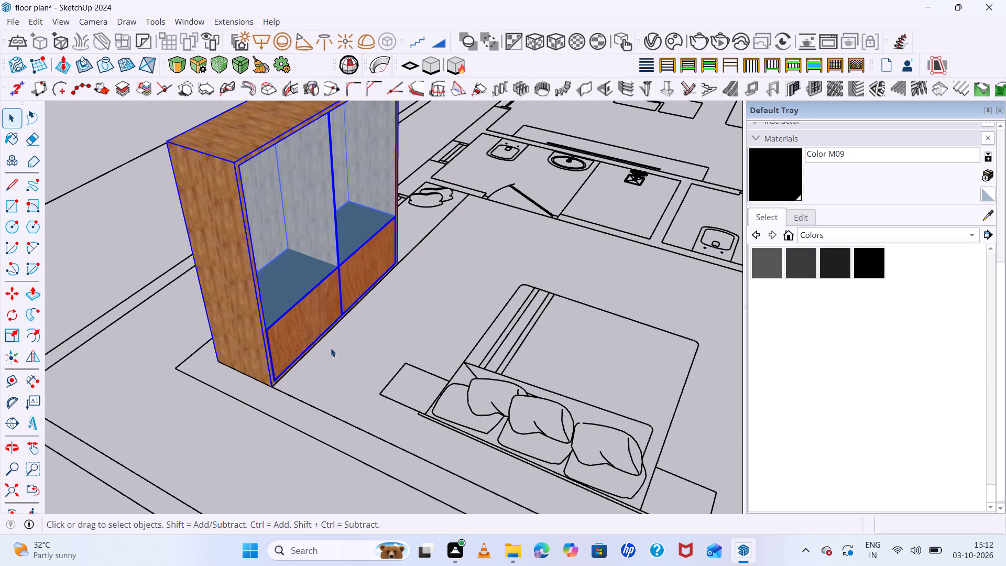
Move the grouped wardrobe from the bedroom corner on the floor plan to the matching bedroom corner in the modelled house.
{"action": "scroll", "coordinate": [332, 327], "scroll_direction": "down", "scroll_amount": 5}
{"action": "middle_click_drag", "start_coordinate": [361, 350], "coordinate": [415, 364]}
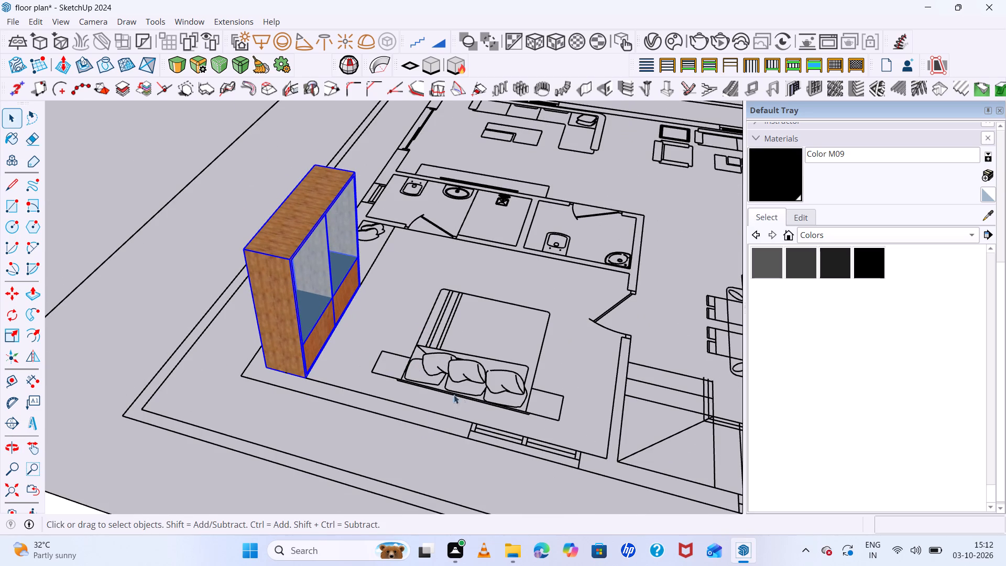
{"action": "key", "text": "m"}
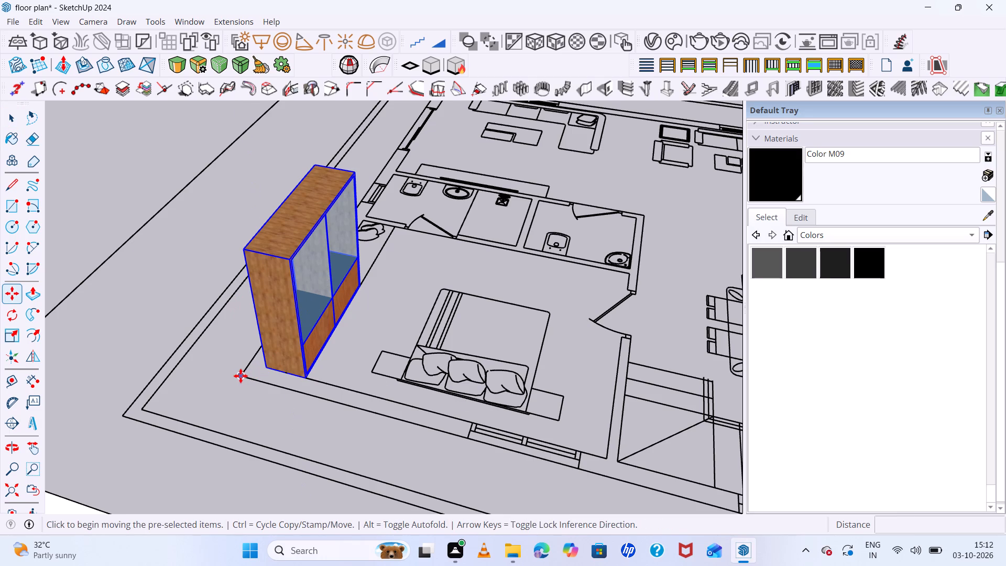
{"action": "left_click", "coordinate": [240, 376]}
{"action": "scroll", "coordinate": [325, 299], "scroll_direction": "down", "scroll_amount": 14}
{"action": "scroll", "coordinate": [342, 256], "scroll_direction": "down", "scroll_amount": 4}
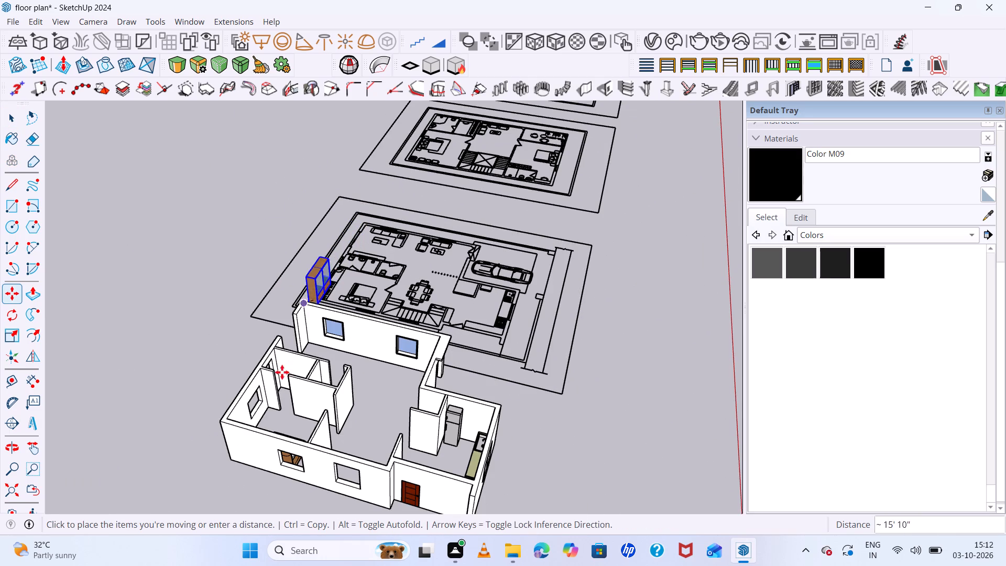
{"action": "middle_click_drag", "start_coordinate": [272, 417], "coordinate": [297, 459]}
{"action": "left_click", "coordinate": [245, 468]}
Examine the wardrobe's placement in the modelled bedroom relative to the bed, walls and window.
{"action": "middle_click_drag", "start_coordinate": [371, 437], "coordinate": [340, 448]}
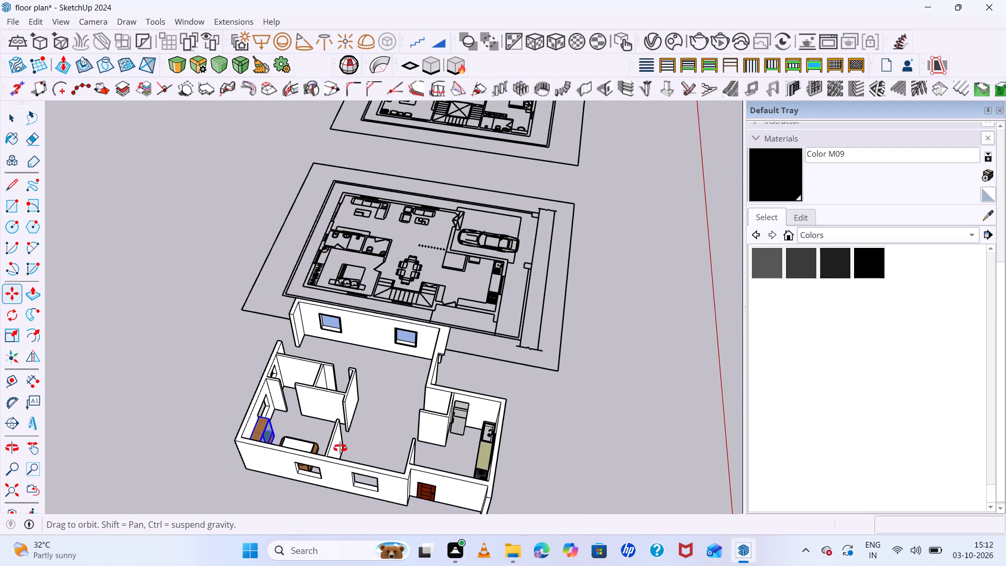
{"action": "middle_click_drag", "start_coordinate": [340, 448], "coordinate": [0, 428]}
{"action": "scroll", "coordinate": [244, 304], "scroll_direction": "up", "scroll_amount": 15}
{"action": "scroll", "coordinate": [370, 284], "scroll_direction": "up", "scroll_amount": 6}
{"action": "middle_click_drag", "start_coordinate": [443, 313], "coordinate": [331, 320]}
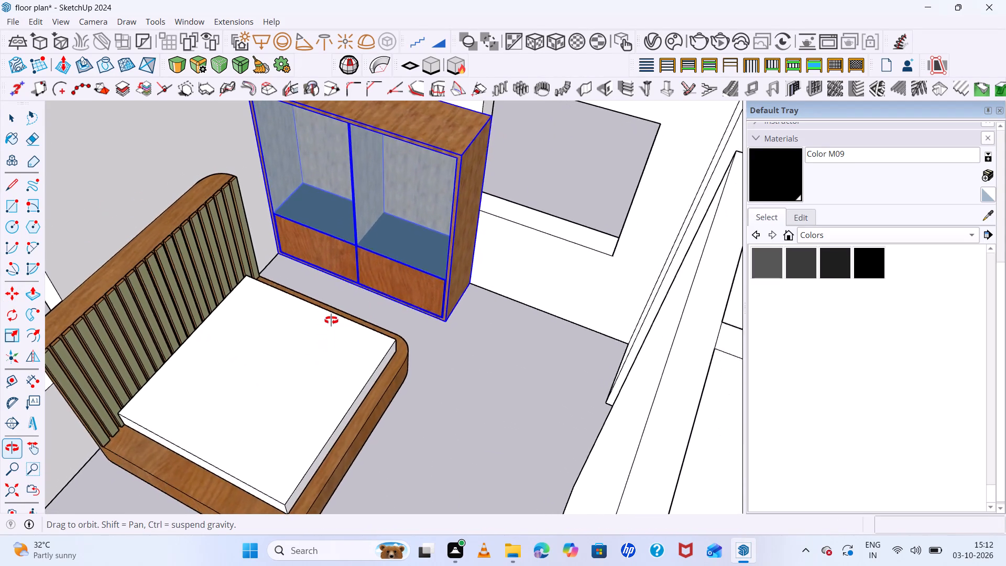
{"action": "middle_click_drag", "start_coordinate": [331, 320], "coordinate": [372, 275]}
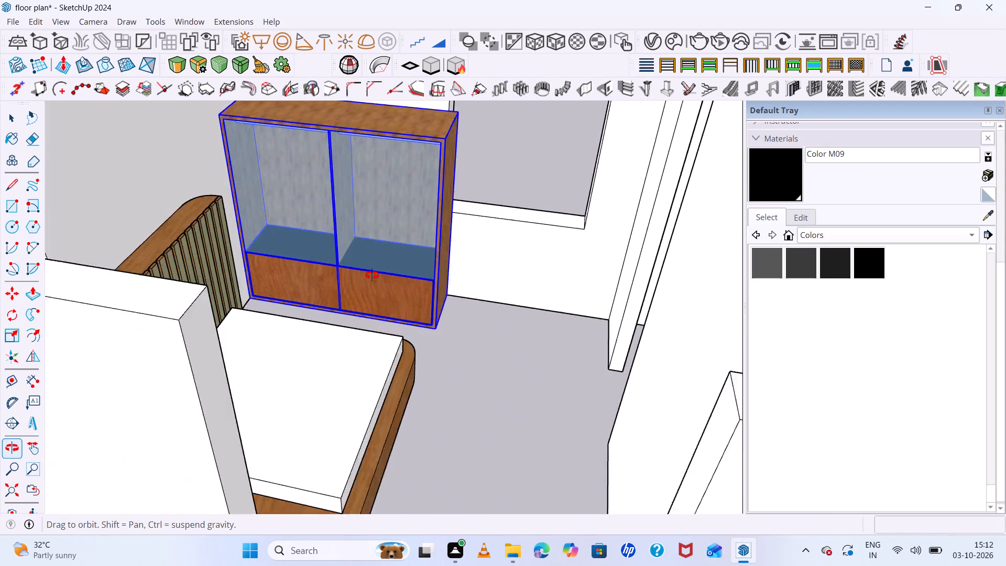
{"action": "middle_click_drag", "start_coordinate": [372, 275], "coordinate": [376, 240]}
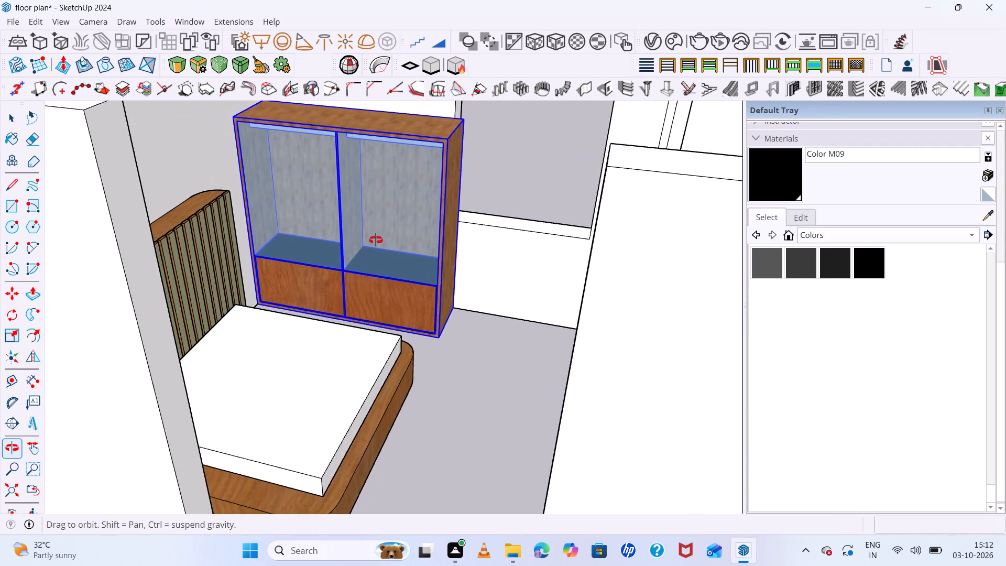
{"action": "middle_click_drag", "start_coordinate": [376, 240], "coordinate": [303, 268]}
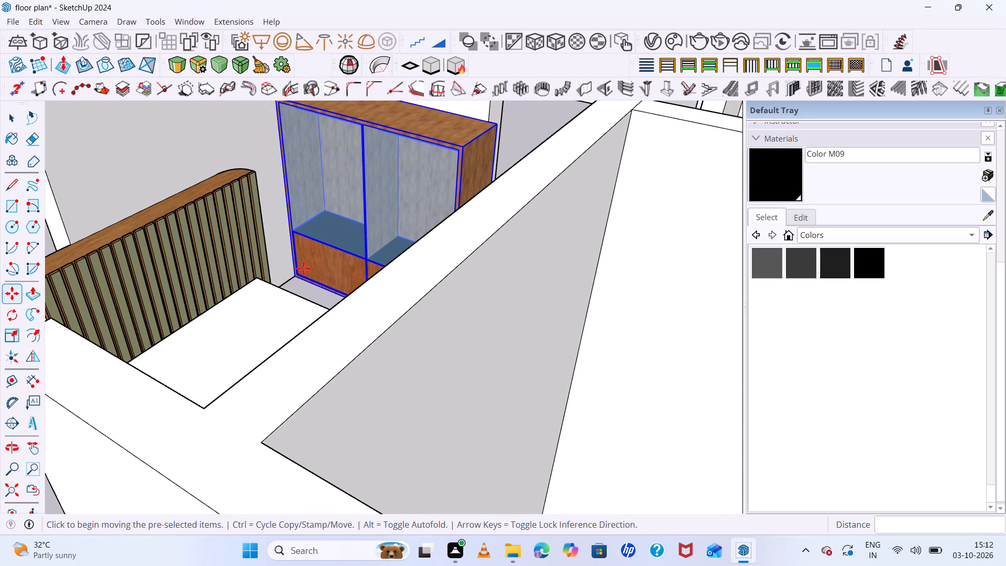
{"action": "scroll", "coordinate": [303, 268], "scroll_direction": "up", "scroll_amount": 1}
{"action": "scroll", "coordinate": [305, 267], "scroll_direction": "down", "scroll_amount": 8}
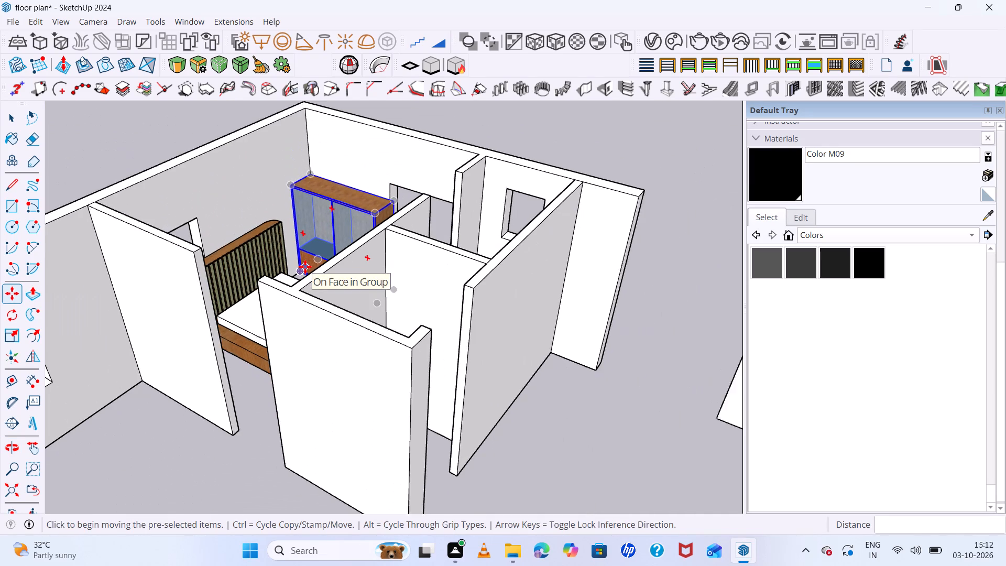
{"action": "scroll", "coordinate": [305, 267], "scroll_direction": "down", "scroll_amount": 1}
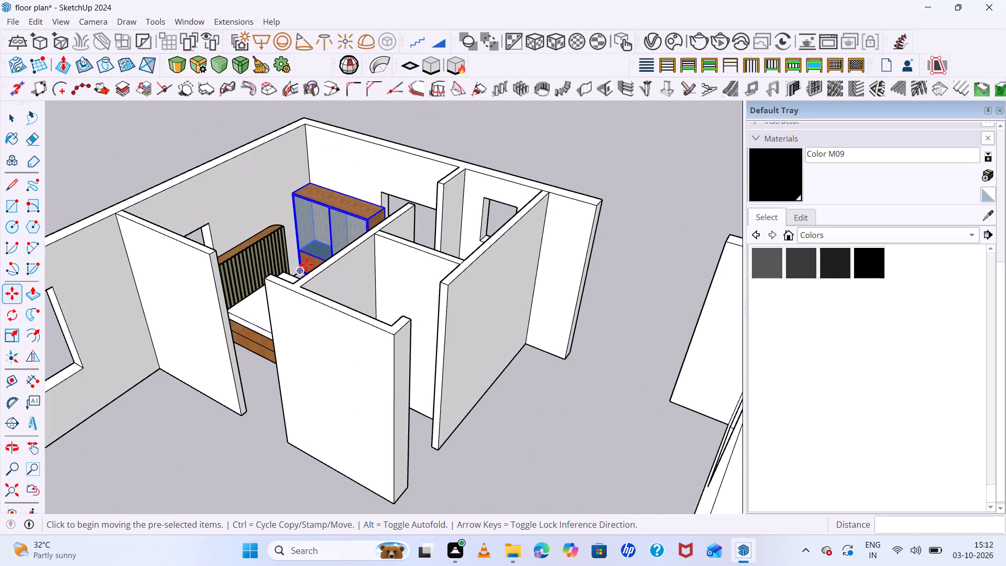
{"action": "middle_click_drag", "start_coordinate": [323, 275], "coordinate": [444, 259]}
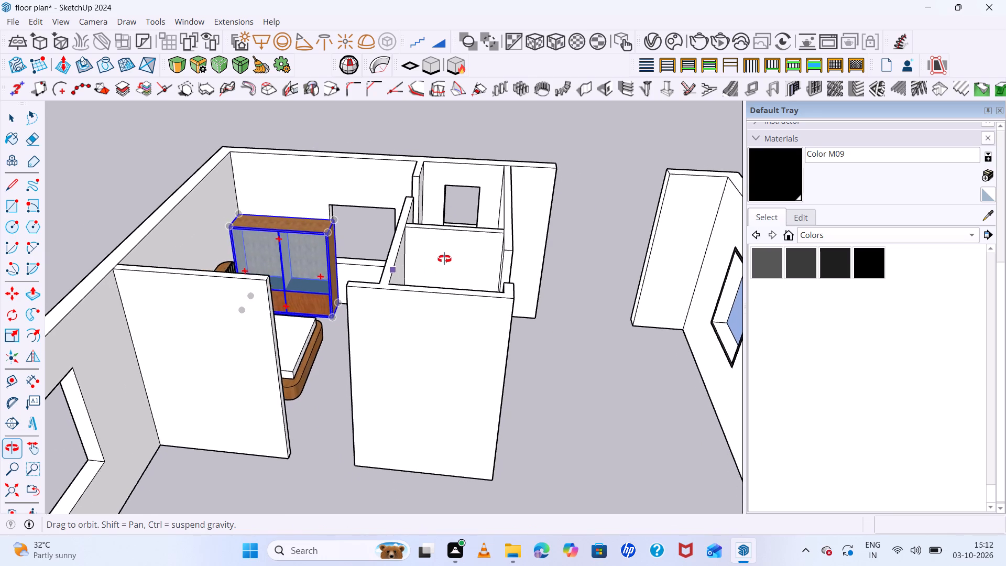
{"action": "middle_click_drag", "start_coordinate": [444, 259], "coordinate": [444, 257]}
{"action": "scroll", "coordinate": [307, 249], "scroll_direction": "up", "scroll_amount": 13}
{"action": "middle_click_drag", "start_coordinate": [322, 322], "coordinate": [375, 300]}
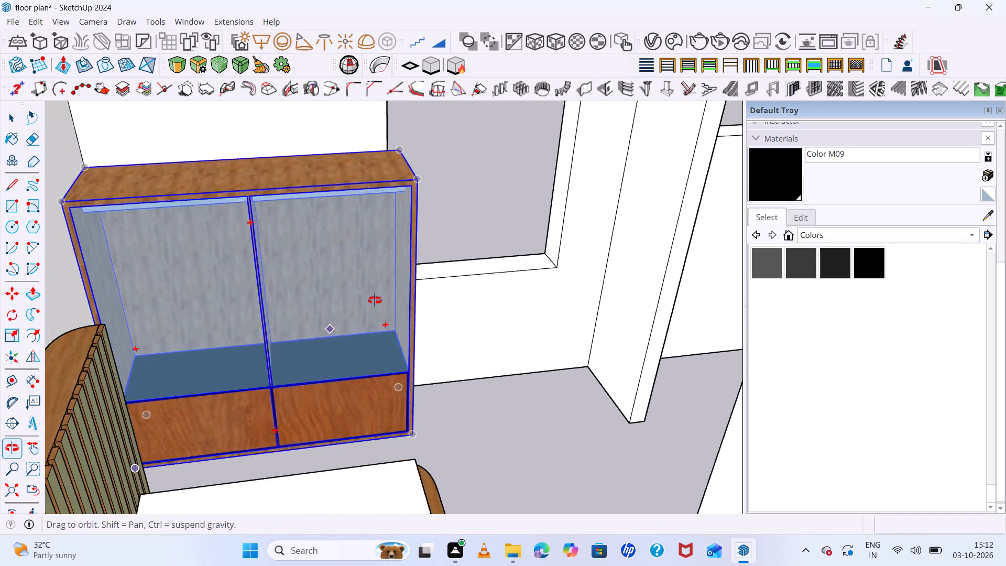
Examine the floor plan's bedroom corner around the wardrobe outline, the window and the adjoining bathroom.
{"action": "middle_click_drag", "start_coordinate": [375, 300], "coordinate": [243, 285]}
{"action": "scroll", "coordinate": [241, 278], "scroll_direction": "down", "scroll_amount": 14}
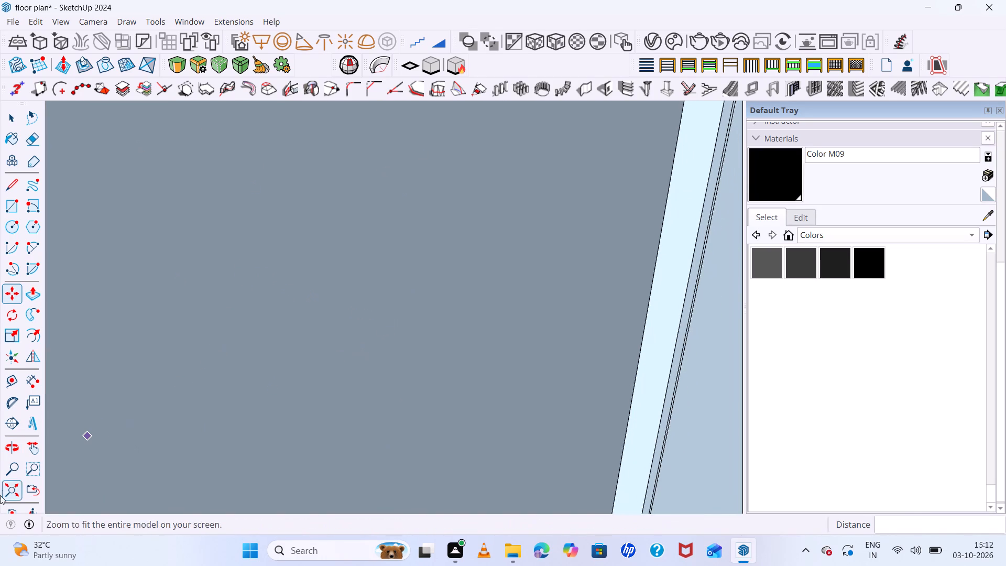
{"action": "left_click", "coordinate": [15, 494]}
{"action": "scroll", "coordinate": [192, 344], "scroll_direction": "down", "scroll_amount": 7}
{"action": "scroll", "coordinate": [270, 268], "scroll_direction": "up", "scroll_amount": 12}
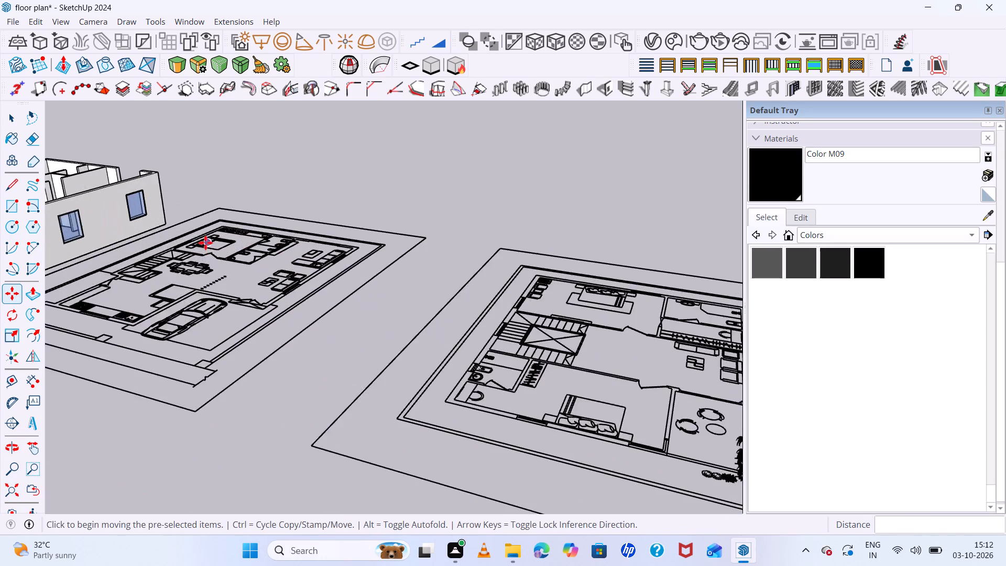
{"action": "middle_click_drag", "start_coordinate": [194, 281], "coordinate": [277, 335]}
{"action": "scroll", "coordinate": [255, 263], "scroll_direction": "up", "scroll_amount": 18}
{"action": "middle_click_drag", "start_coordinate": [290, 318], "coordinate": [369, 365]}
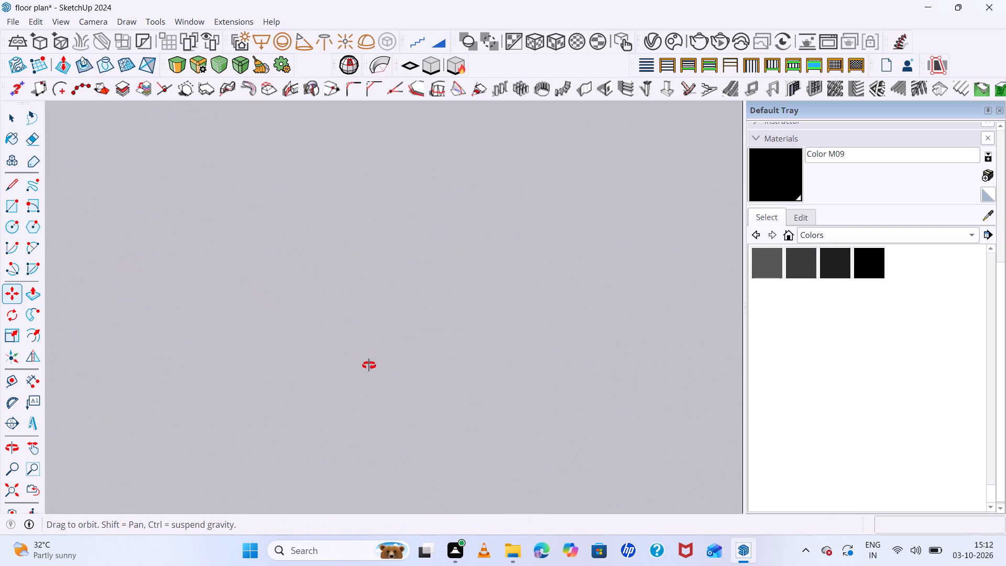
{"action": "middle_click_drag", "start_coordinate": [369, 365], "coordinate": [371, 366]}
{"action": "scroll", "coordinate": [318, 291], "scroll_direction": "down", "scroll_amount": 20}
{"action": "scroll", "coordinate": [318, 291], "scroll_direction": "down", "scroll_amount": 1}
{"action": "scroll", "coordinate": [442, 386], "scroll_direction": "up", "scroll_amount": 9}
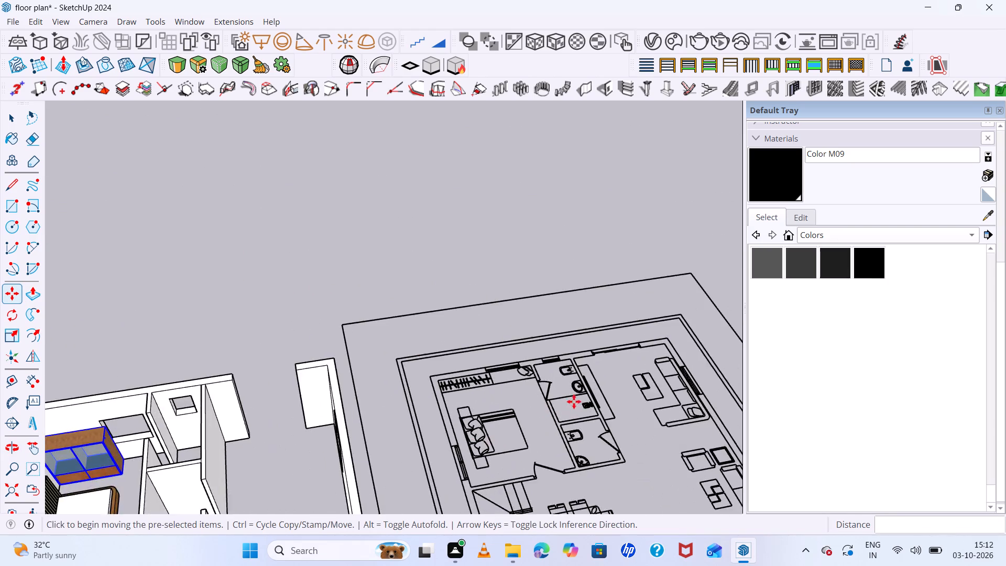
{"action": "scroll", "coordinate": [574, 401], "scroll_direction": "up", "scroll_amount": 11}
{"action": "scroll", "coordinate": [488, 358], "scroll_direction": "up", "scroll_amount": 13}
{"action": "middle_click_drag", "start_coordinate": [501, 362], "coordinate": [515, 386]}
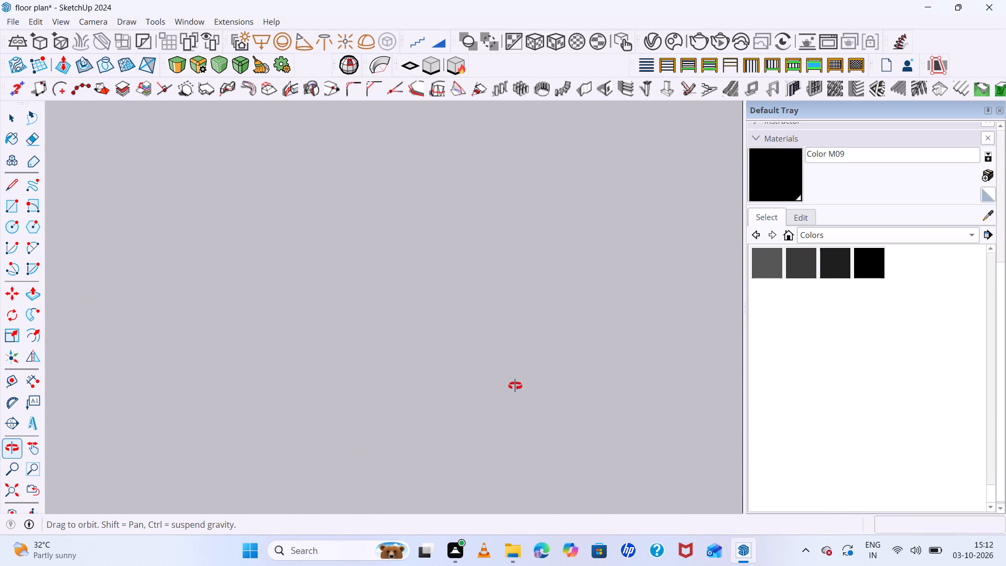
{"action": "middle_click_drag", "start_coordinate": [515, 386], "coordinate": [512, 380]}
{"action": "scroll", "coordinate": [509, 364], "scroll_direction": "up", "scroll_amount": 1}
{"action": "scroll", "coordinate": [506, 351], "scroll_direction": "down", "scroll_amount": 20}
{"action": "scroll", "coordinate": [506, 351], "scroll_direction": "down", "scroll_amount": 3}
{"action": "scroll", "coordinate": [530, 401], "scroll_direction": "up", "scroll_amount": 11}
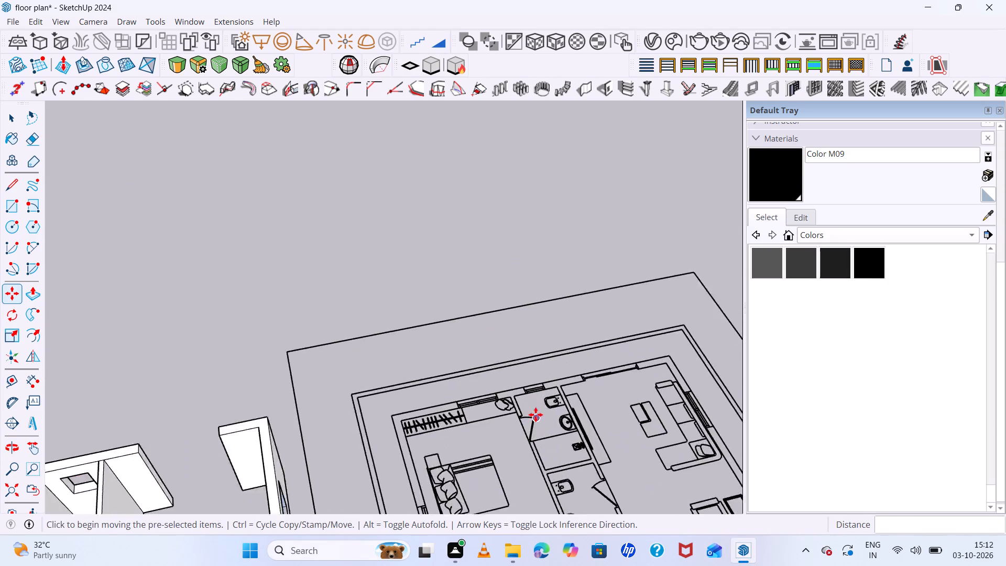
{"action": "scroll", "coordinate": [535, 415], "scroll_direction": "up", "scroll_amount": 16}
{"action": "middle_click_drag", "start_coordinate": [518, 425], "coordinate": [494, 441]}
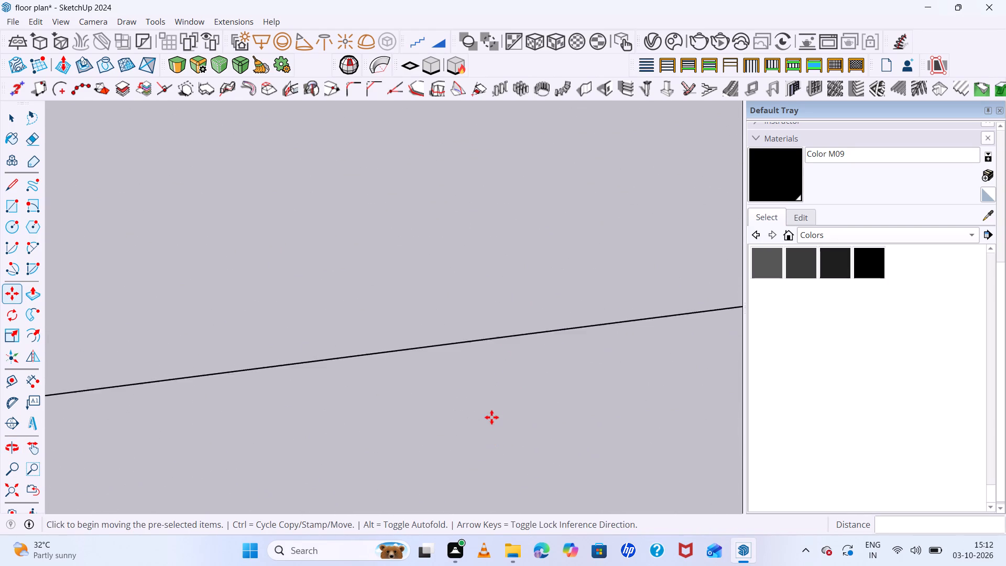
{"action": "scroll", "coordinate": [491, 417], "scroll_direction": "down", "scroll_amount": 20}
{"action": "scroll", "coordinate": [491, 417], "scroll_direction": "down", "scroll_amount": 1}
{"action": "scroll", "coordinate": [472, 460], "scroll_direction": "up", "scroll_amount": 15}
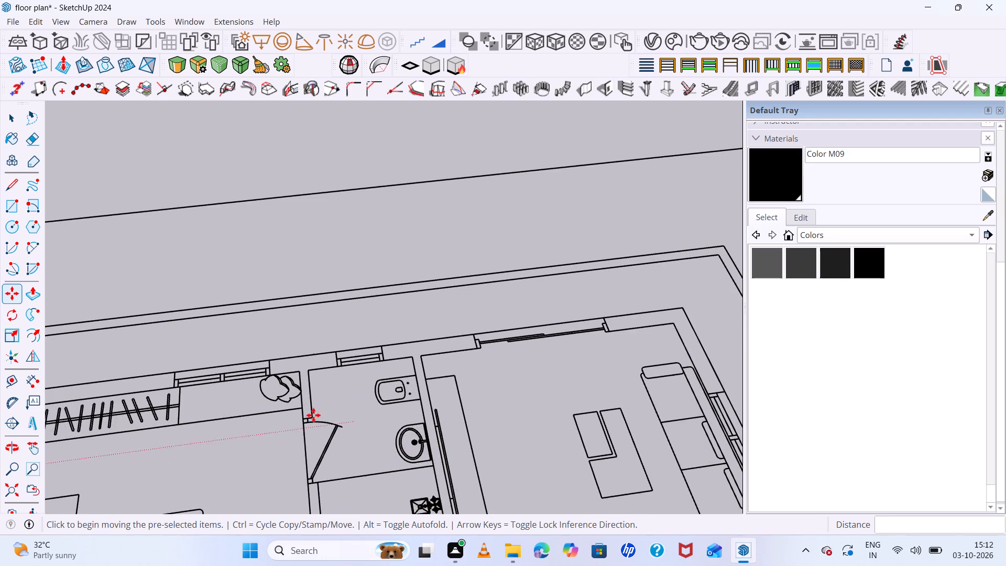
{"action": "scroll", "coordinate": [218, 424], "scroll_direction": "up", "scroll_amount": 1}
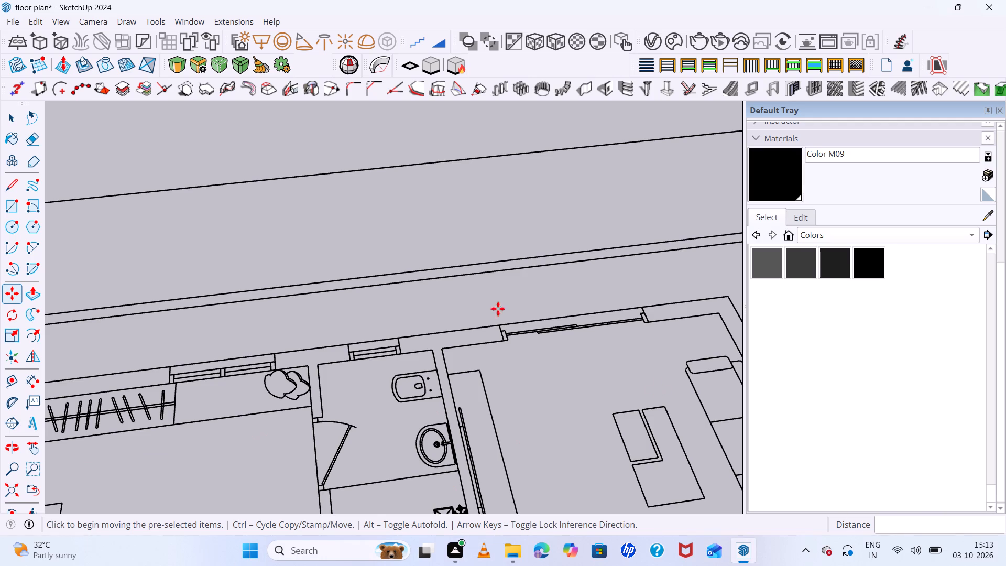
Draw a 5' by 1' 9" rectangle over the low unit's outline between the wardrobe and the bathroom wall on the floor plan.
{"action": "scroll", "coordinate": [390, 317], "scroll_direction": "down", "scroll_amount": 12}
{"action": "middle_click_drag", "start_coordinate": [466, 364], "coordinate": [417, 355]}
{"action": "scroll", "coordinate": [348, 338], "scroll_direction": "up", "scroll_amount": 6}
{"action": "key", "text": "space"}
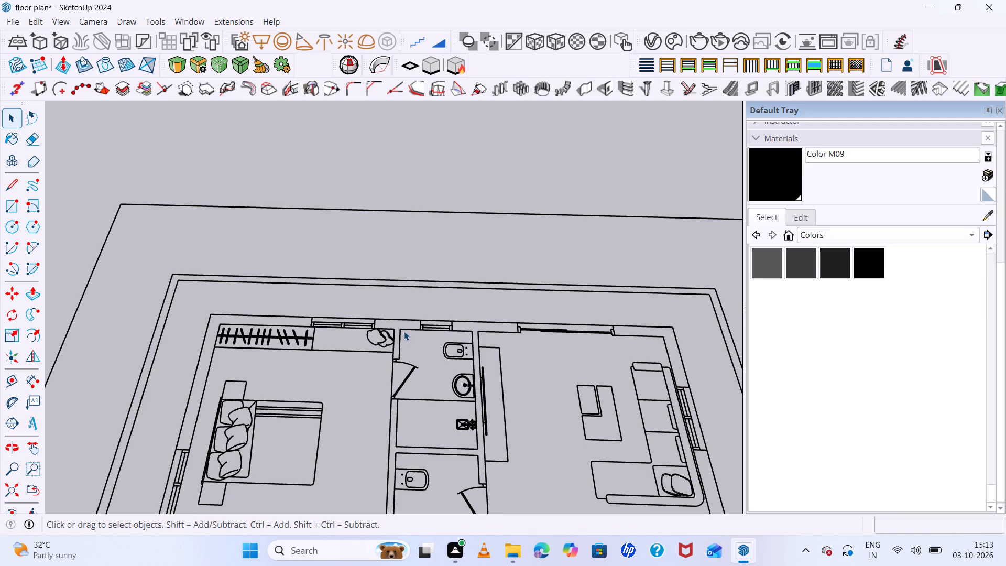
{"action": "scroll", "coordinate": [355, 332], "scroll_direction": "up", "scroll_amount": 1}
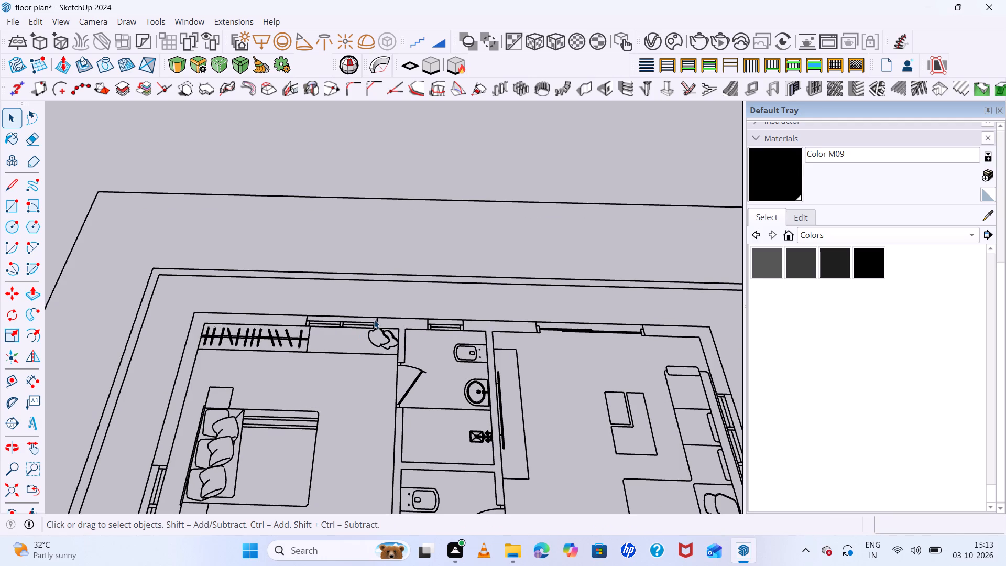
{"action": "scroll", "coordinate": [375, 319], "scroll_direction": "down", "scroll_amount": 2}
{"action": "middle_click_drag", "start_coordinate": [384, 335], "coordinate": [381, 388]}
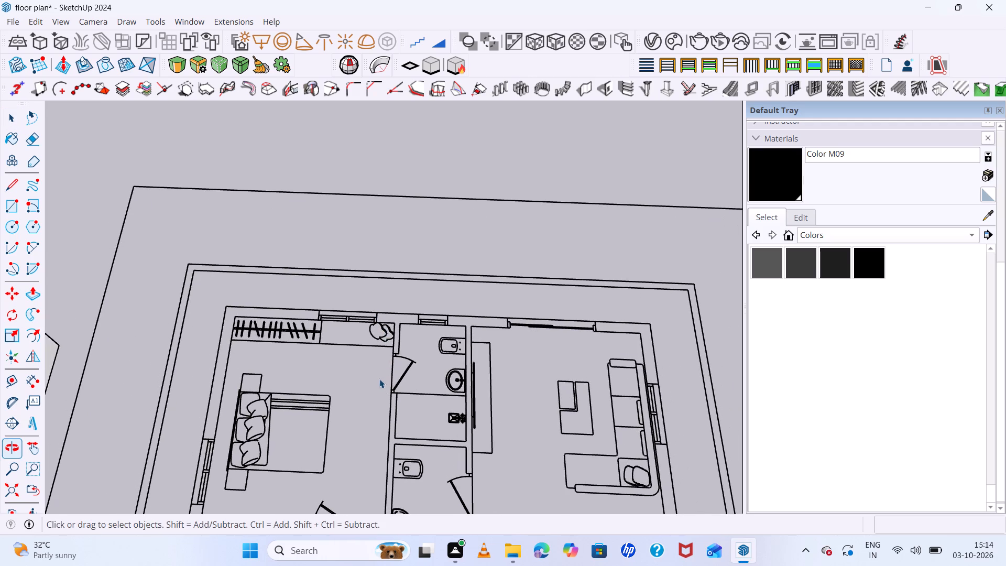
{"action": "scroll", "coordinate": [374, 360], "scroll_direction": "up", "scroll_amount": 6}
{"action": "scroll", "coordinate": [373, 332], "scroll_direction": "down", "scroll_amount": 2}
{"action": "scroll", "coordinate": [373, 332], "scroll_direction": "up", "scroll_amount": 3}
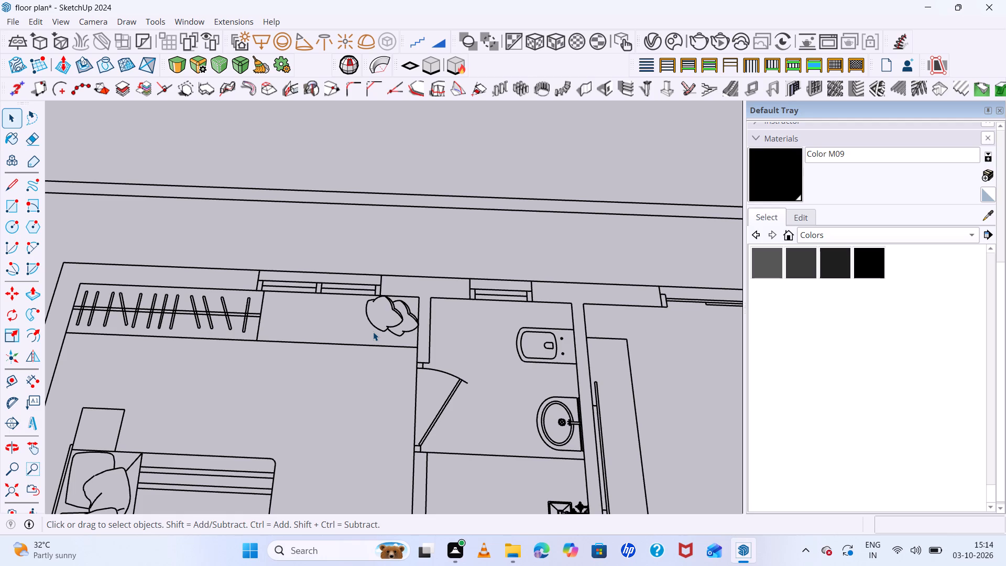
{"action": "key", "text": "r"}
{"action": "left_click", "coordinate": [266, 291]}
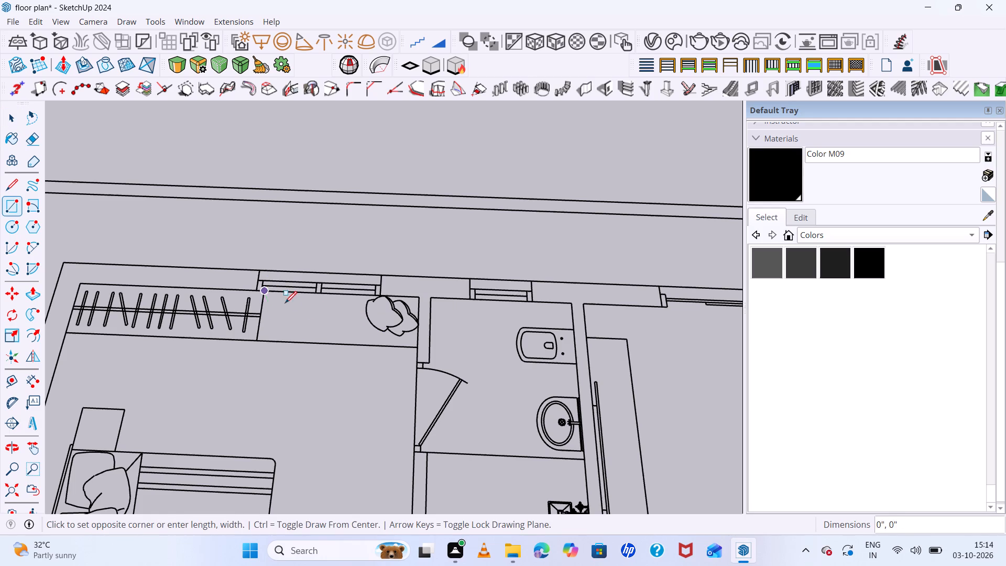
{"action": "double_click", "coordinate": [418, 347]}
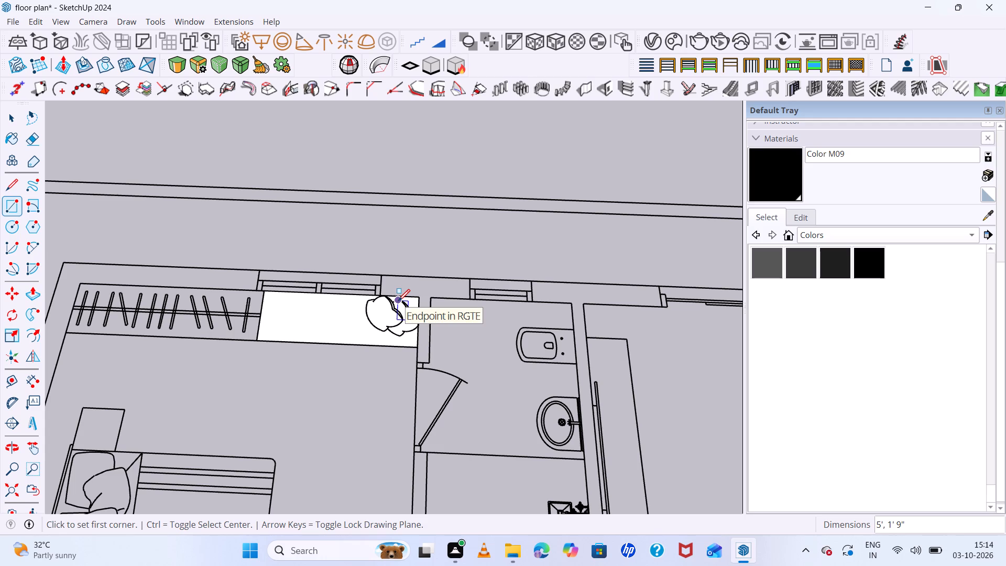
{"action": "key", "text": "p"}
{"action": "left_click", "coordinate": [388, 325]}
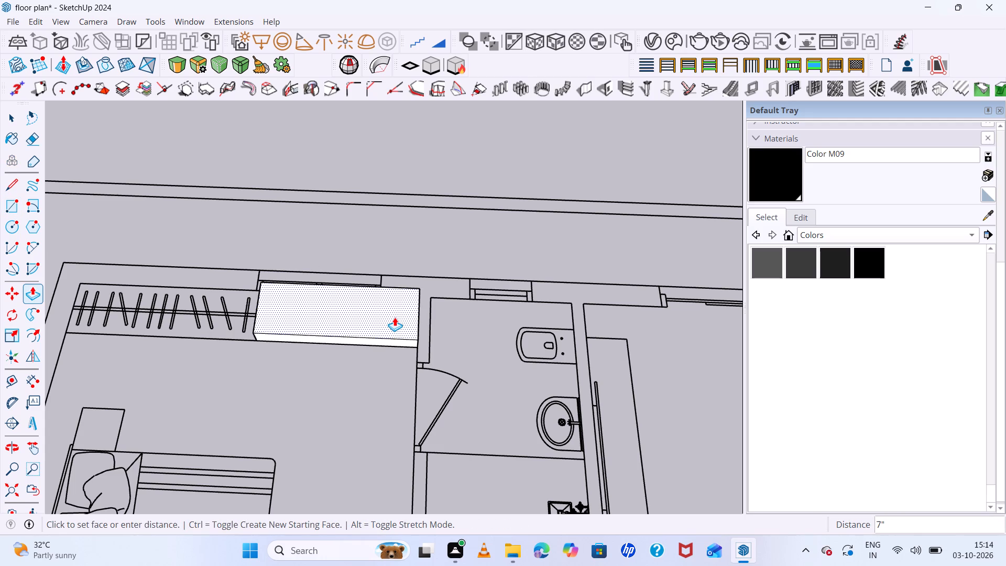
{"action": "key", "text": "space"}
Select the new rectangle's face together with its edges and make them a group.
{"action": "left_click", "coordinate": [365, 332]}
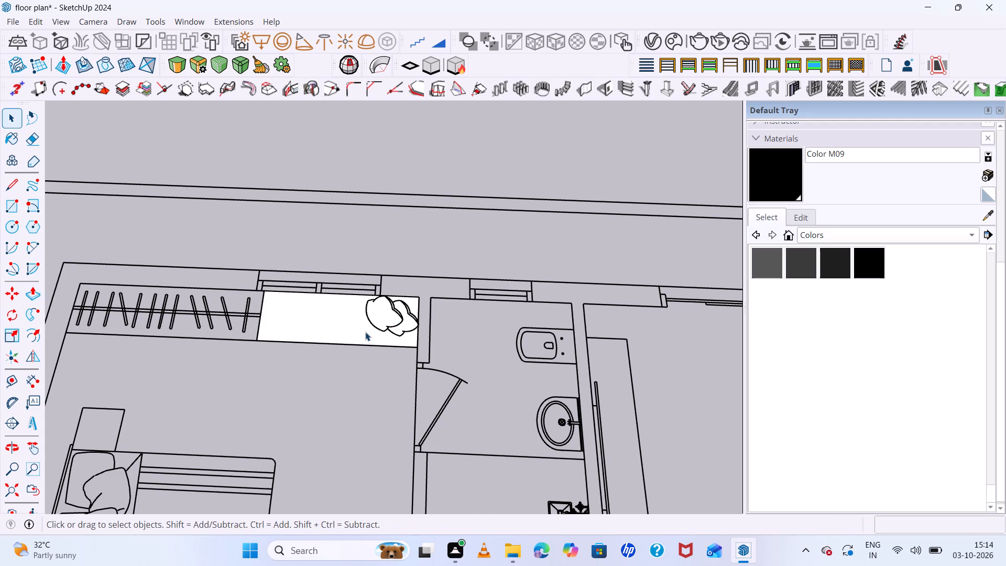
{"action": "left_click", "coordinate": [365, 332]}
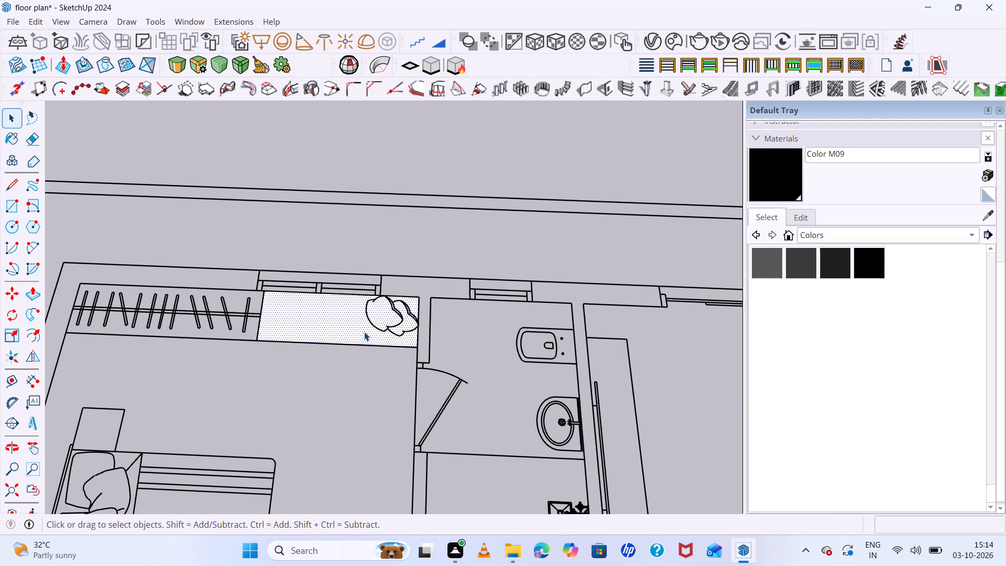
{"action": "right_click", "coordinate": [364, 332]}
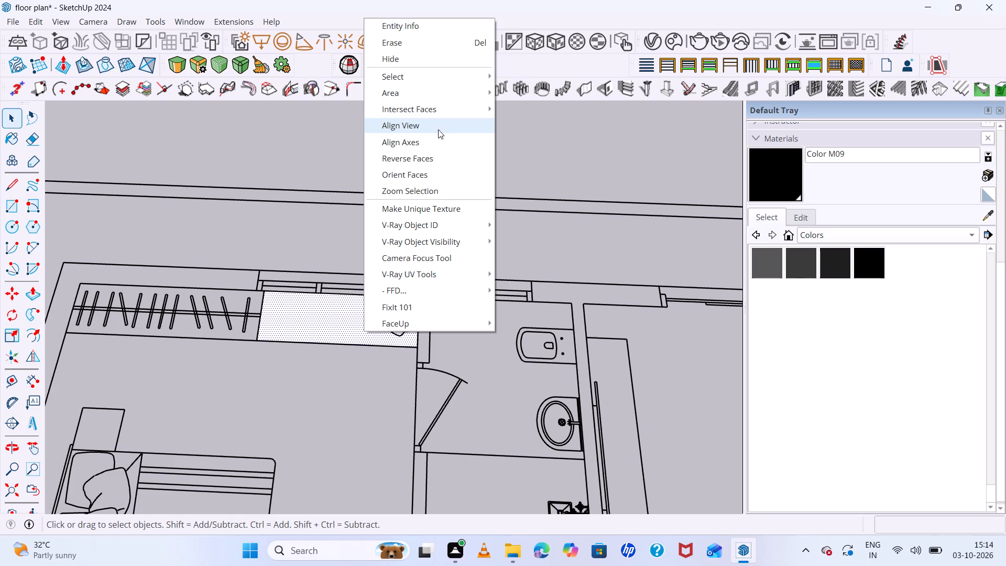
{"action": "left_click", "coordinate": [564, 203]}
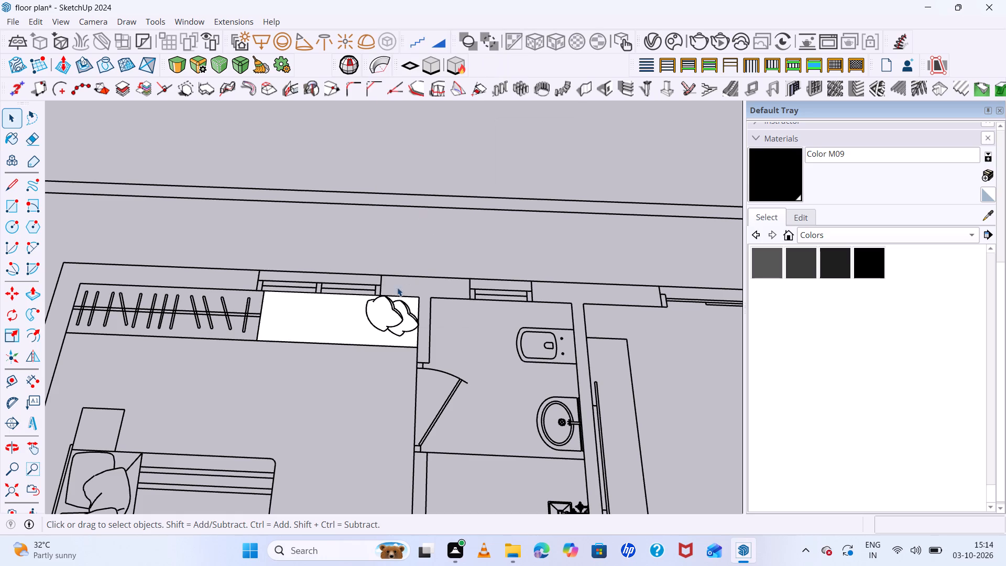
{"action": "double_click", "coordinate": [345, 328]}
{"action": "right_click", "coordinate": [345, 328]}
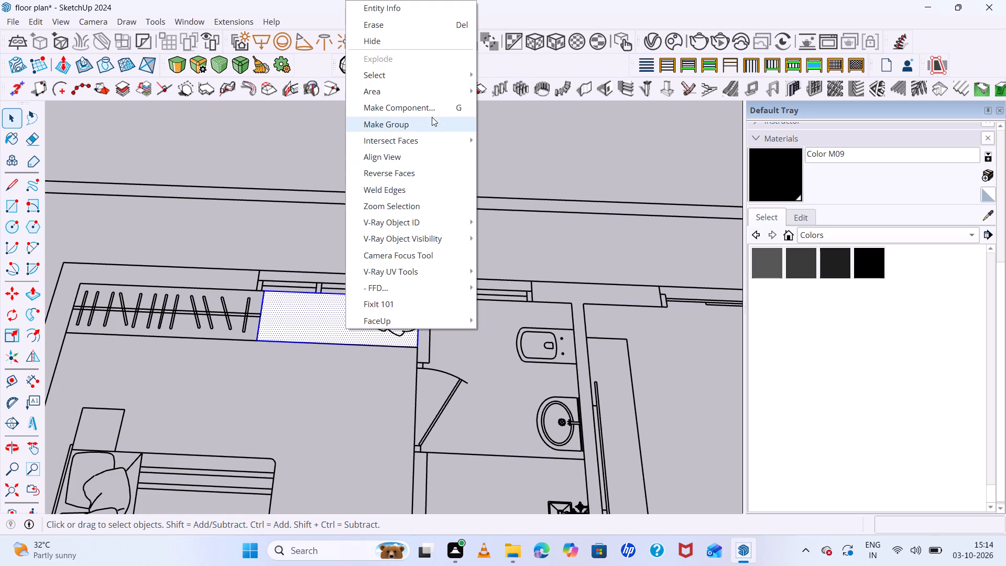
{"action": "left_click", "coordinate": [430, 122]}
Open the rectangle's group and extrude its face upward by 2' with Push/Pull.
{"action": "left_click", "coordinate": [342, 326]}
{"action": "double_click", "coordinate": [342, 327]}
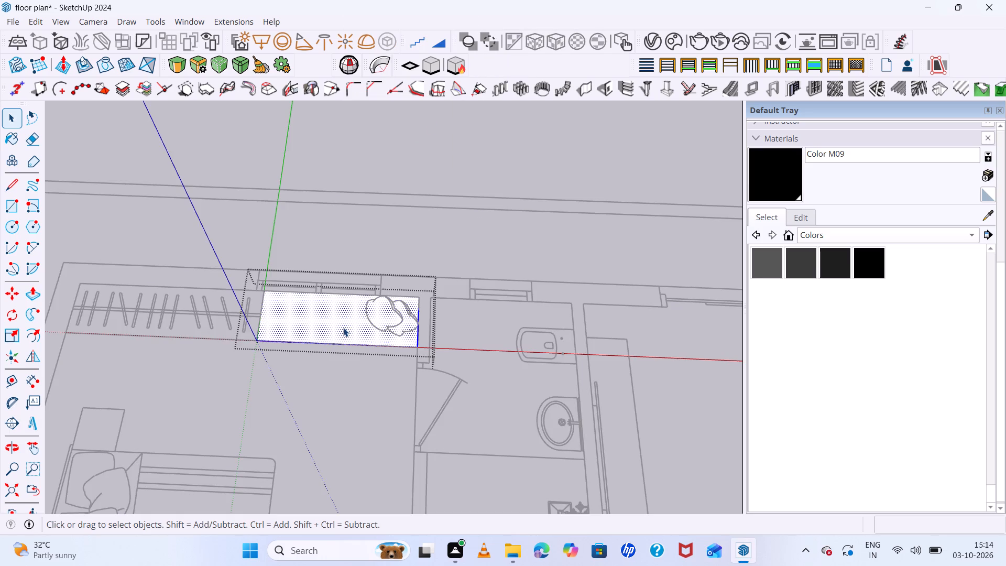
{"action": "scroll", "coordinate": [345, 318], "scroll_direction": "up", "scroll_amount": 4}
{"action": "key", "text": "p"}
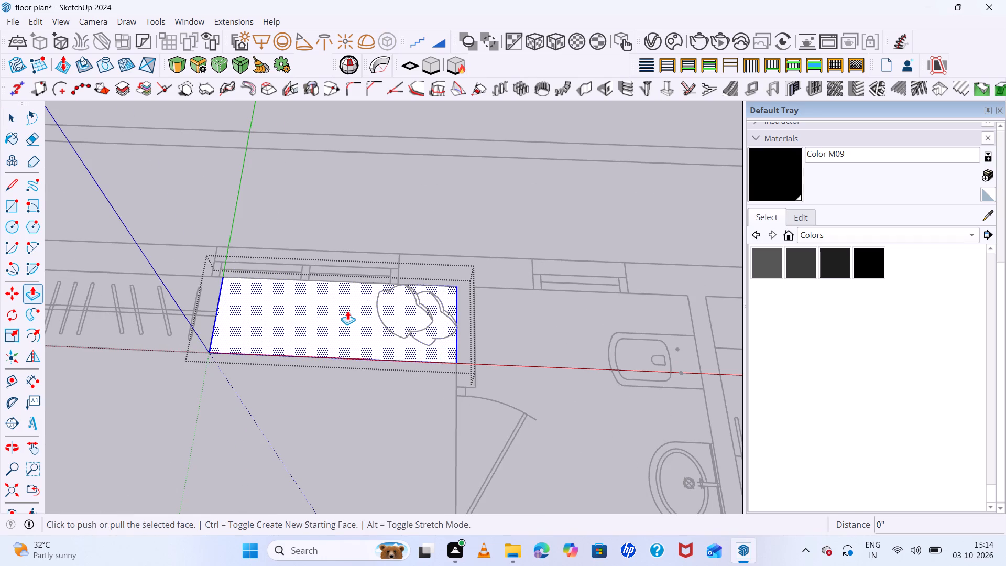
{"action": "double_click", "coordinate": [348, 309]}
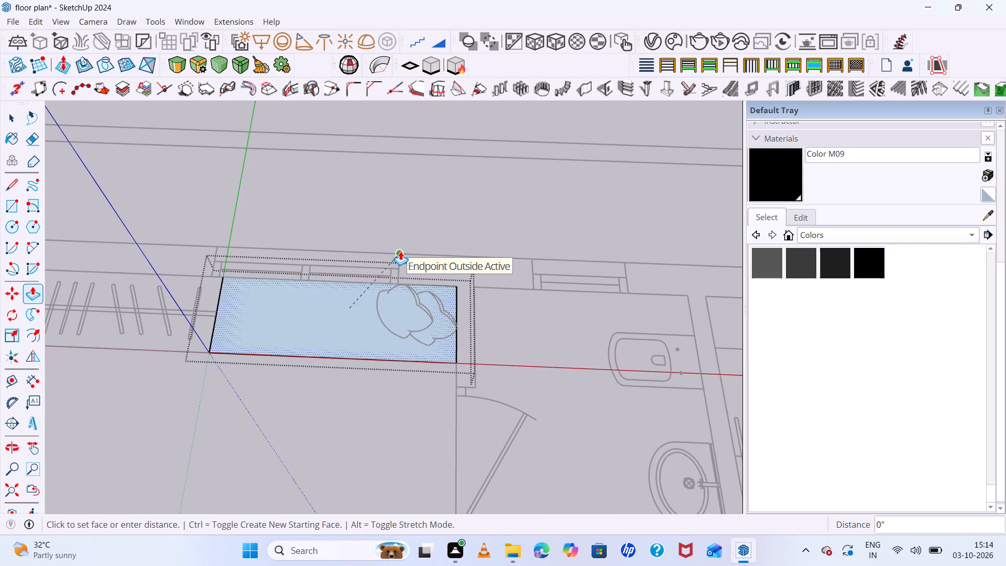
{"action": "type", "text": "2'"}
{"action": "key", "text": "Return"}
{"action": "scroll", "coordinate": [395, 330], "scroll_direction": "down", "scroll_amount": 5}
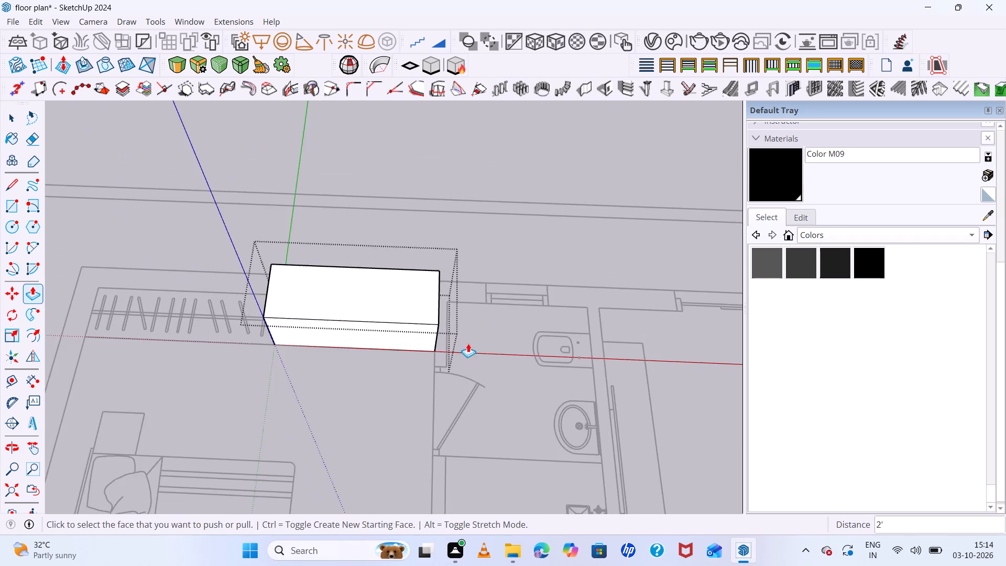
Push the box's top face down slightly by eye and leave the group's editing mode.
{"action": "middle_click_drag", "start_coordinate": [470, 343], "coordinate": [456, 196]}
{"action": "middle_click", "coordinate": [456, 196]}
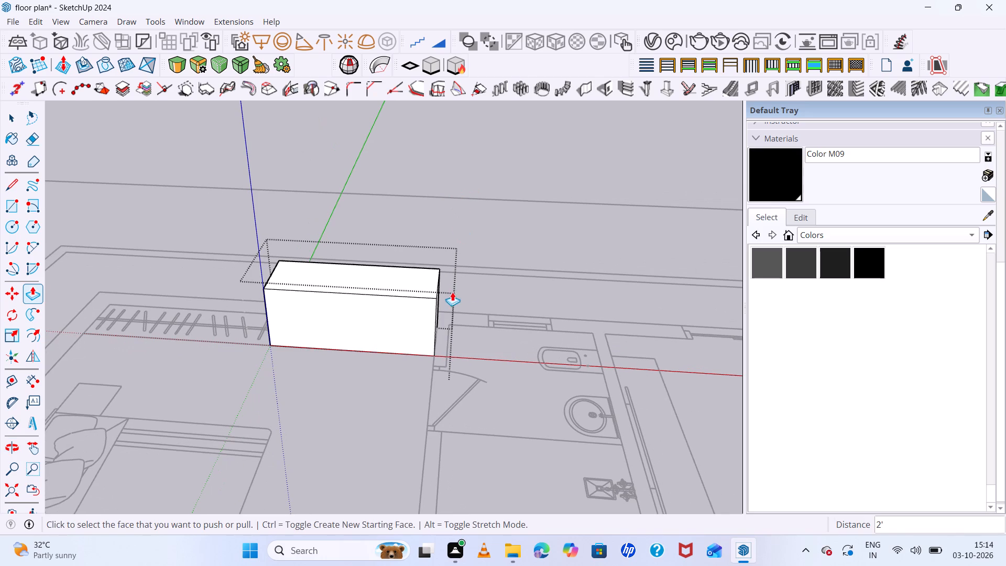
{"action": "middle_click_drag", "start_coordinate": [496, 257], "coordinate": [497, 206]}
{"action": "left_click", "coordinate": [368, 278]}
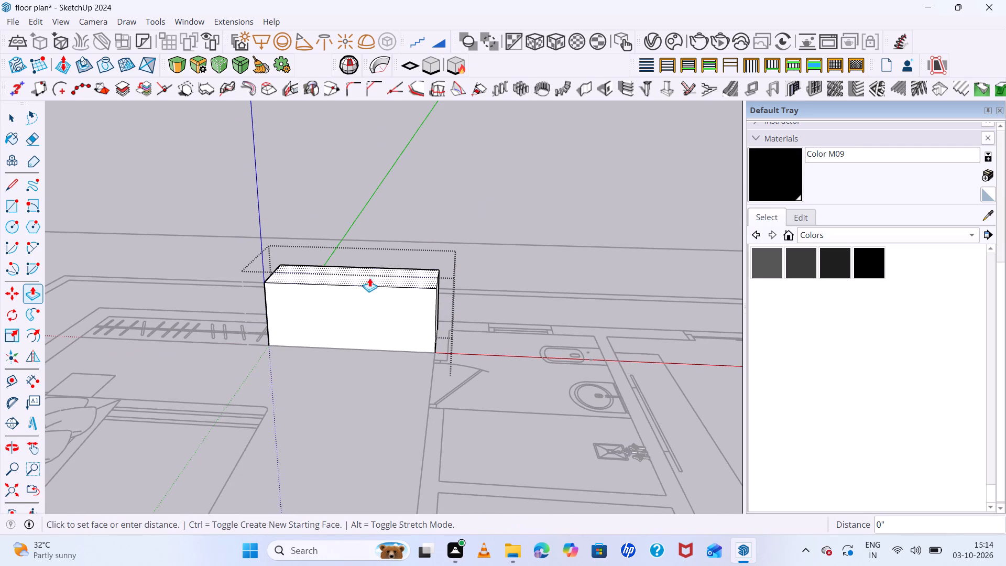
{"action": "left_click", "coordinate": [371, 288]}
{"action": "middle_click_drag", "start_coordinate": [488, 284], "coordinate": [529, 271]}
{"action": "key", "text": "space"}
{"action": "left_click", "coordinate": [523, 221]}
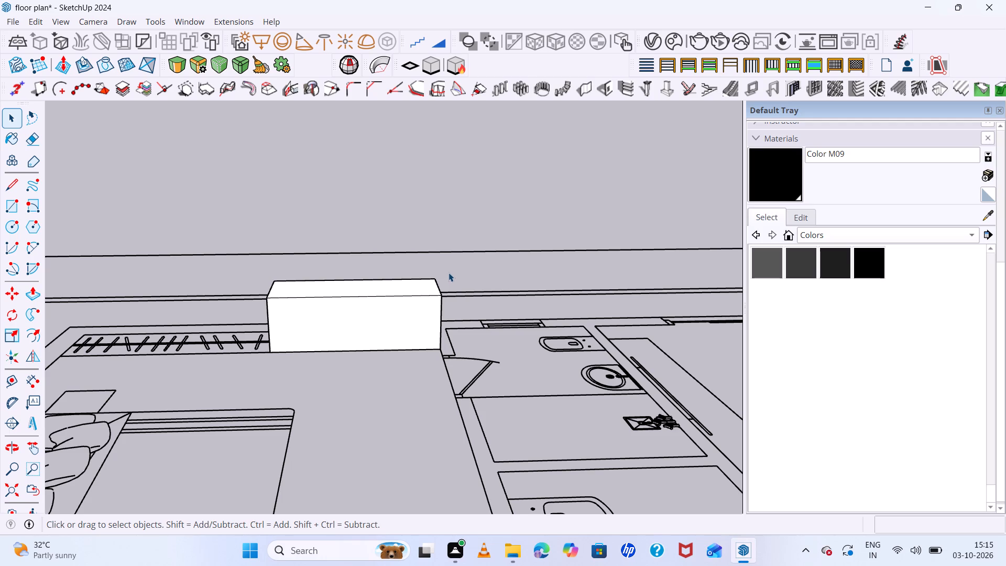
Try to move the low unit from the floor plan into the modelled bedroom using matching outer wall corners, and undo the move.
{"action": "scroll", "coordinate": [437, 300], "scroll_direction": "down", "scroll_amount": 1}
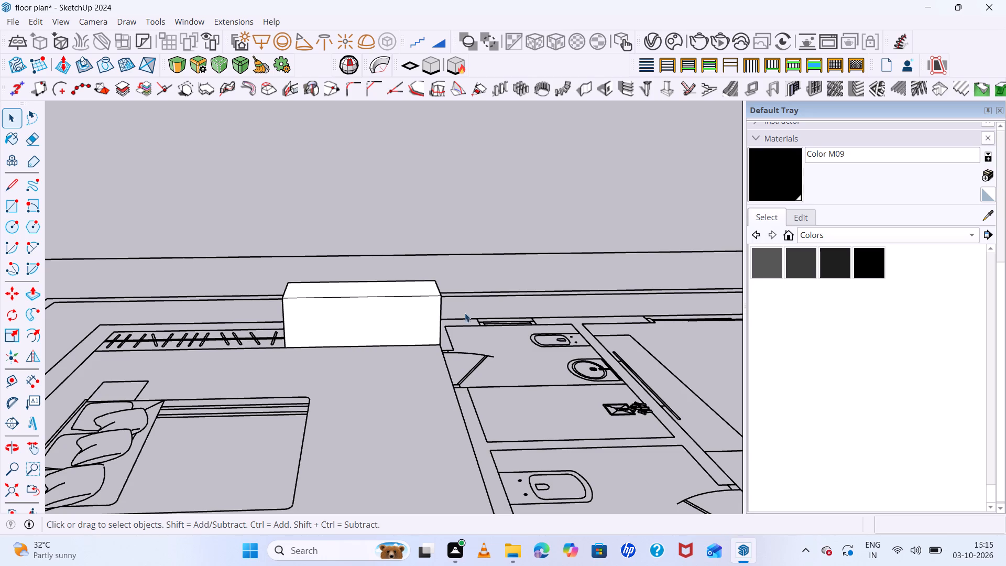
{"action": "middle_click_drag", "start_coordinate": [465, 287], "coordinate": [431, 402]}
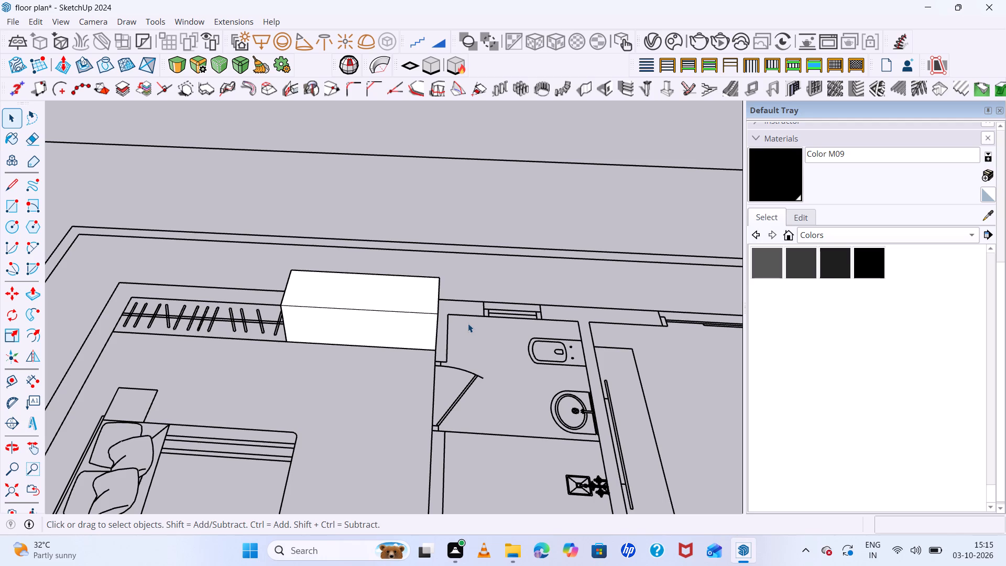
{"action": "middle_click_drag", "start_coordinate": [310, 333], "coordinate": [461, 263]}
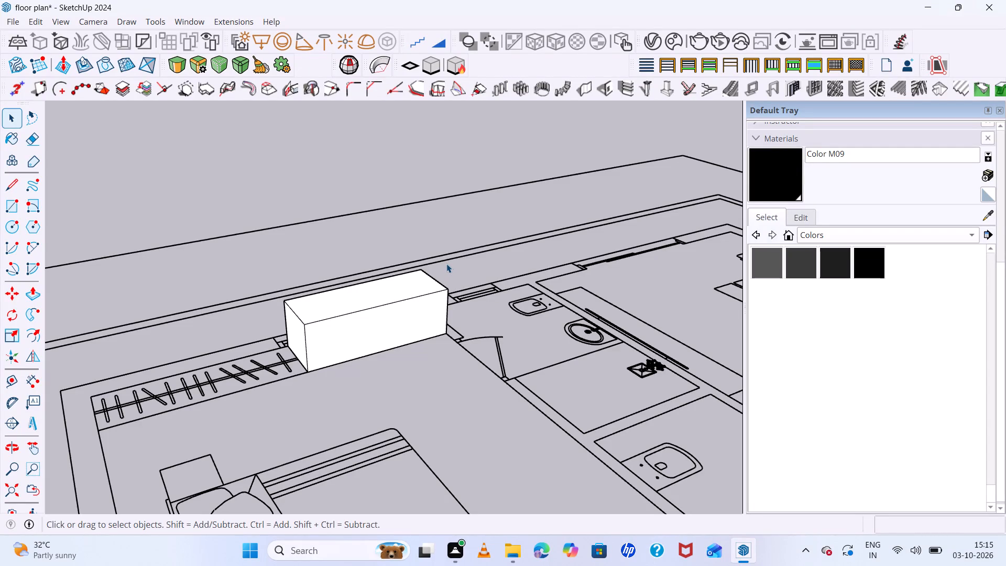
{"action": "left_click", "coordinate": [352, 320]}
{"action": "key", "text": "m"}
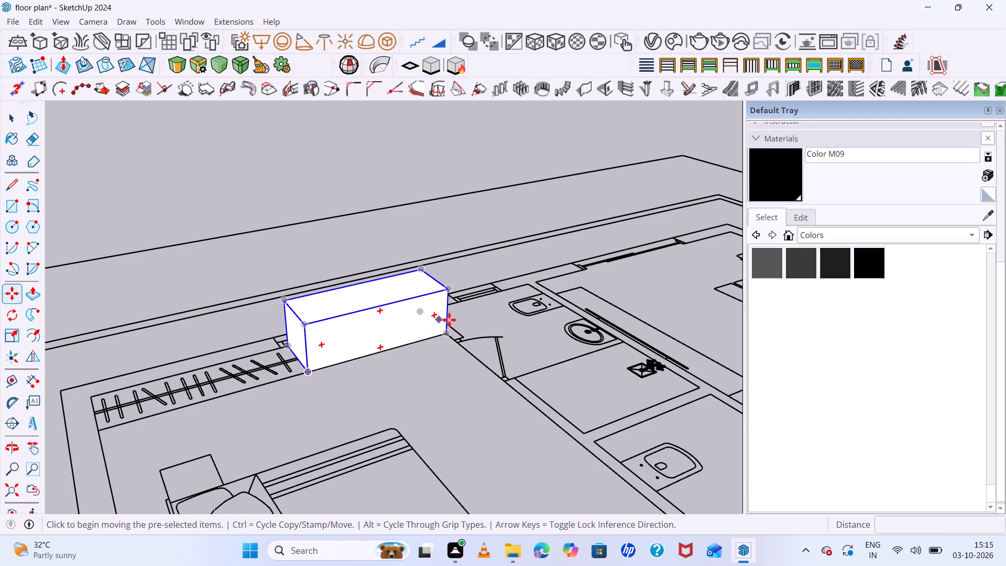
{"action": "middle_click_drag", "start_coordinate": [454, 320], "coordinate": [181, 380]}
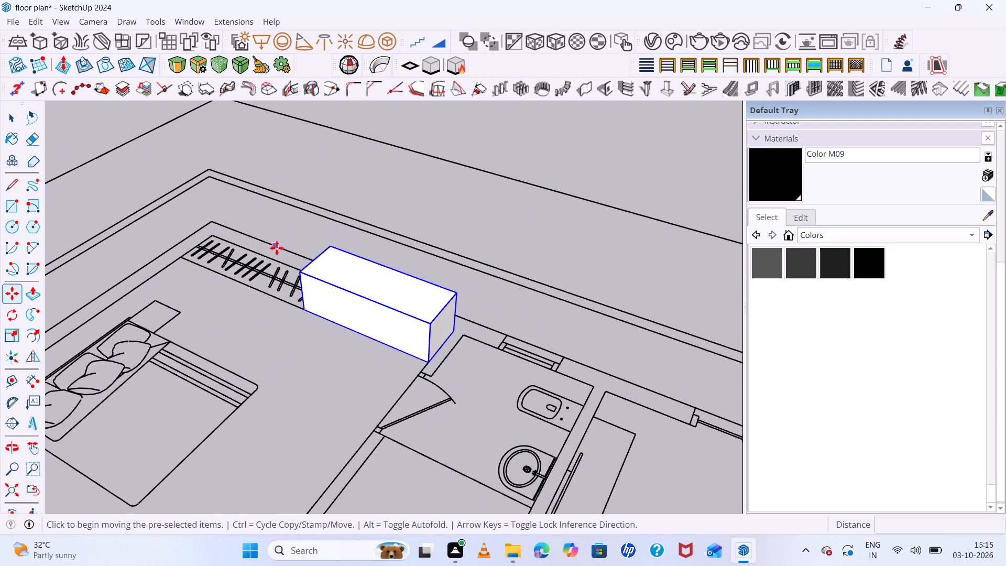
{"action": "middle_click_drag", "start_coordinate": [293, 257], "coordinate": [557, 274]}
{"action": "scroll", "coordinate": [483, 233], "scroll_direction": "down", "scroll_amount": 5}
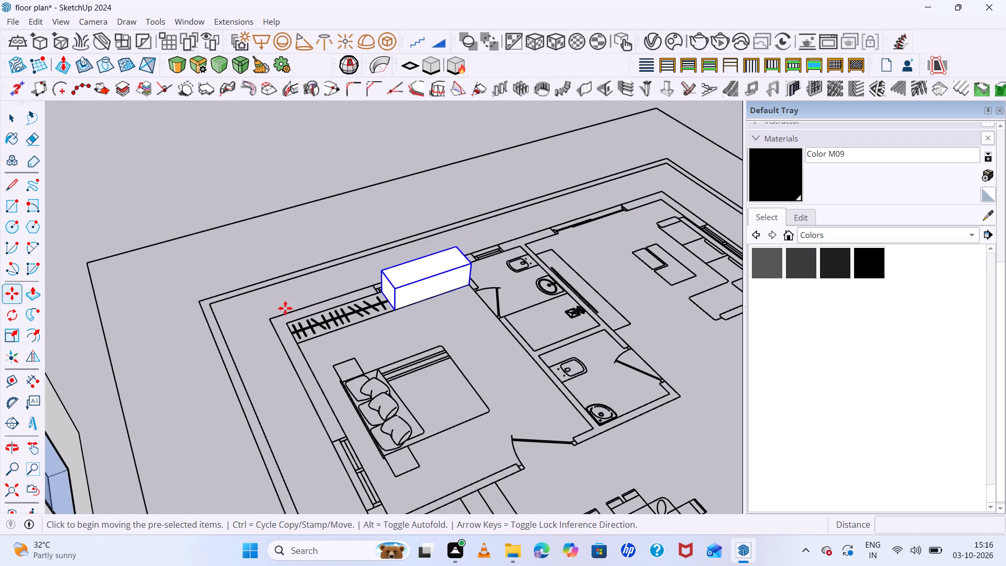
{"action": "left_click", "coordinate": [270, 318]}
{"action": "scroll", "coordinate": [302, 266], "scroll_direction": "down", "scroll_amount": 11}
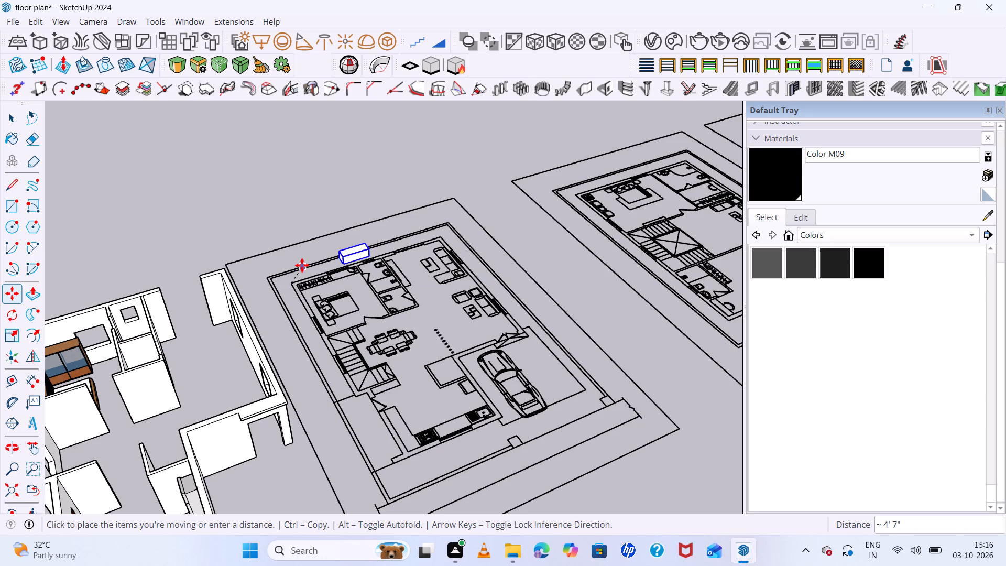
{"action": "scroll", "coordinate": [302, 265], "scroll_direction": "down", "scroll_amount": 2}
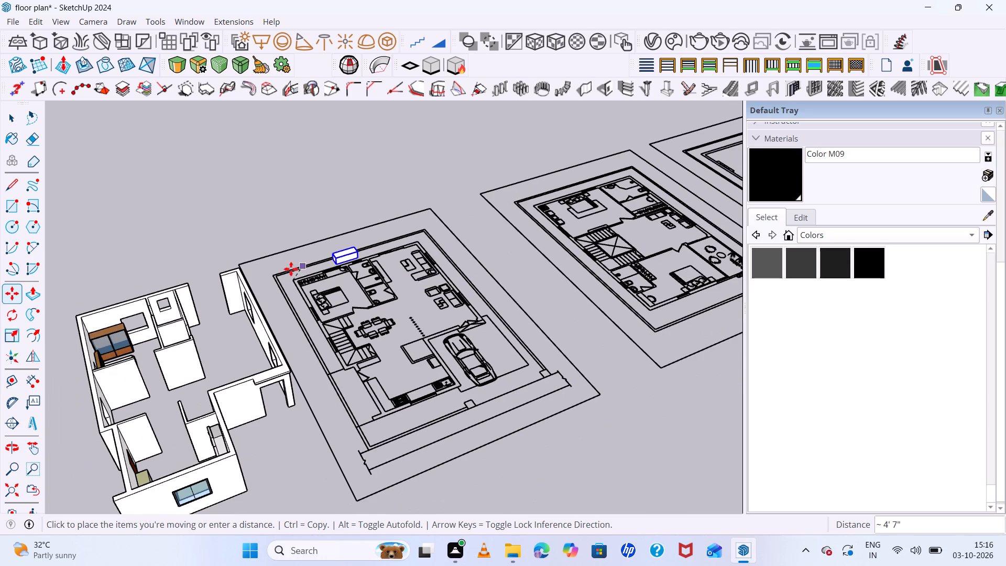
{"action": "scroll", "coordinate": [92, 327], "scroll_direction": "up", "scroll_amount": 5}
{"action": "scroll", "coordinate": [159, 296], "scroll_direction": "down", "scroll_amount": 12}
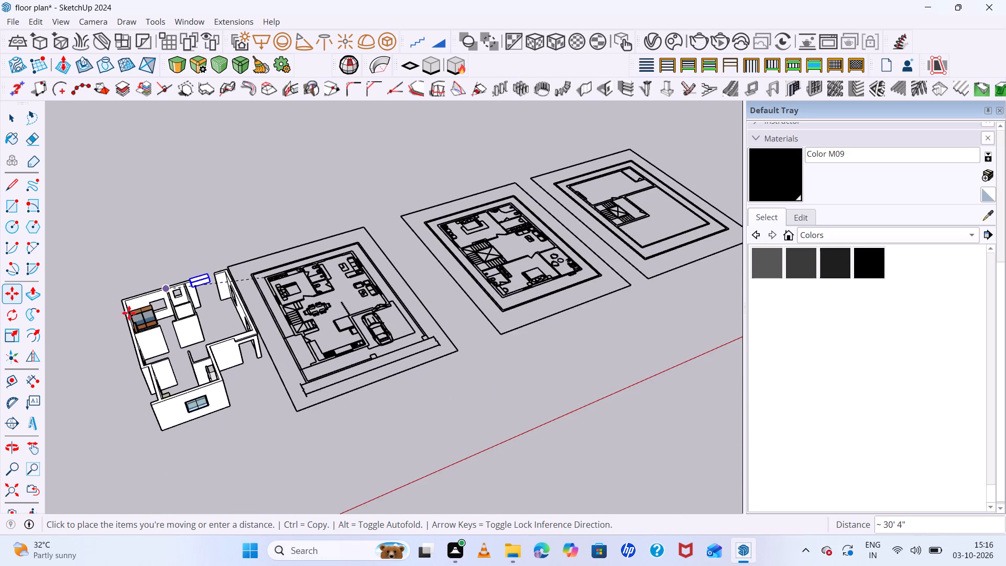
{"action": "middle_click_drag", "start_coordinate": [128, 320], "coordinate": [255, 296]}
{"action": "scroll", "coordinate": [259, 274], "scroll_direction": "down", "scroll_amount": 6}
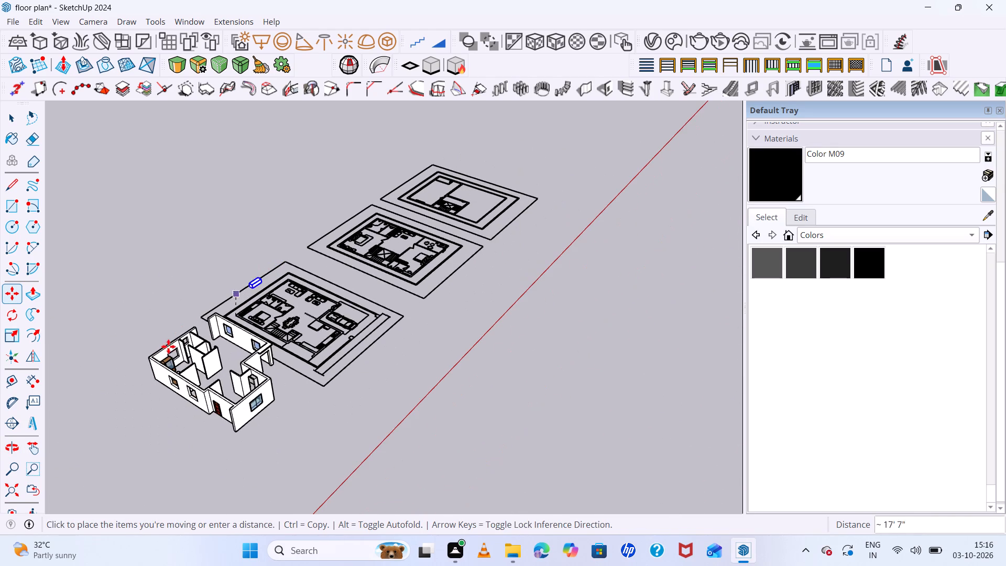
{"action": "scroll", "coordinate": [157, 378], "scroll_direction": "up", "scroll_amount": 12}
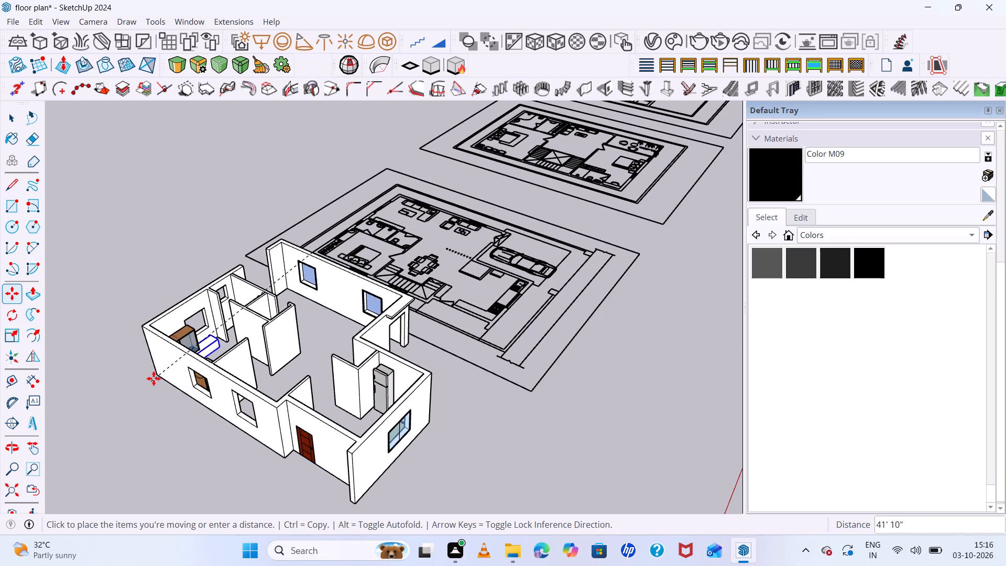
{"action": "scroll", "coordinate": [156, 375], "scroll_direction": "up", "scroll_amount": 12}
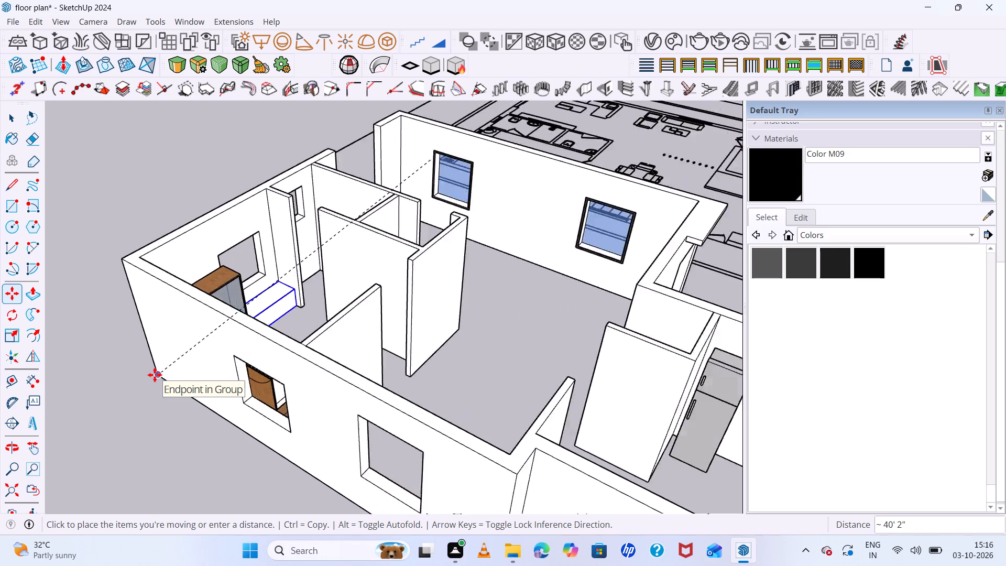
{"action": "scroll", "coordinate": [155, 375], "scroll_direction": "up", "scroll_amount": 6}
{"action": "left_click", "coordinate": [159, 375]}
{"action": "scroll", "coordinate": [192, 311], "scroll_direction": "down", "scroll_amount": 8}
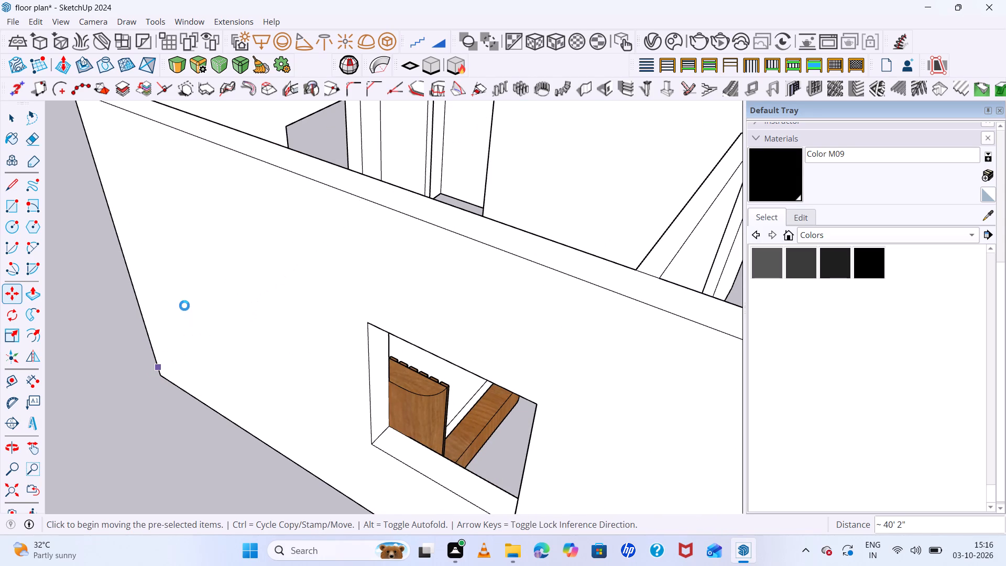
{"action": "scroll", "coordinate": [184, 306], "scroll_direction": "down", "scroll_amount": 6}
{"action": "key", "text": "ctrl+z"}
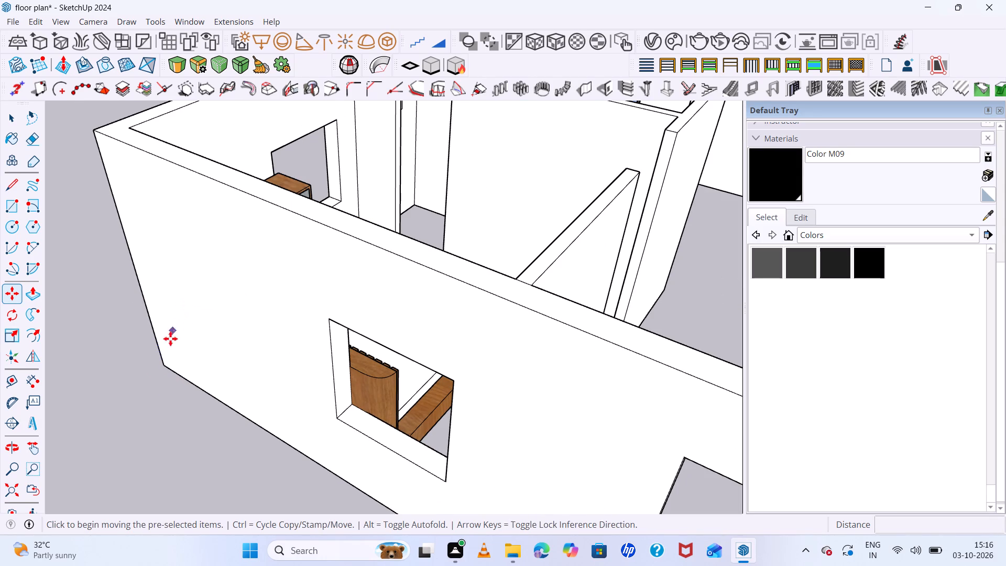
Move the low unit from the plan's outer wall corner beside the wardrobe to the modelled house's matching bottom corner, about 40' 2" away.
{"action": "scroll", "coordinate": [253, 276], "scroll_direction": "down", "scroll_amount": 19}
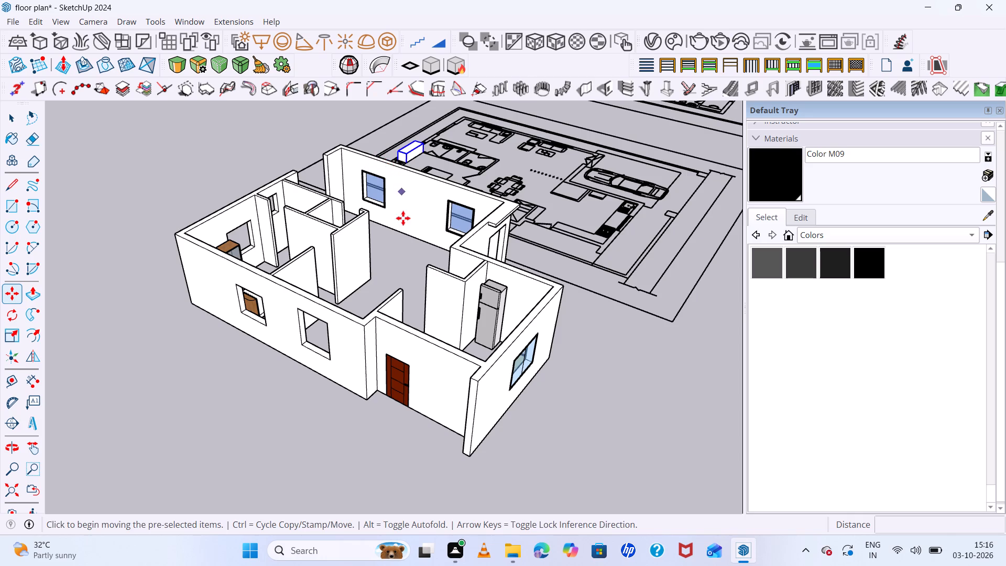
{"action": "middle_click_drag", "start_coordinate": [403, 216], "coordinate": [396, 273]}
{"action": "scroll", "coordinate": [421, 134], "scroll_direction": "up", "scroll_amount": 10}
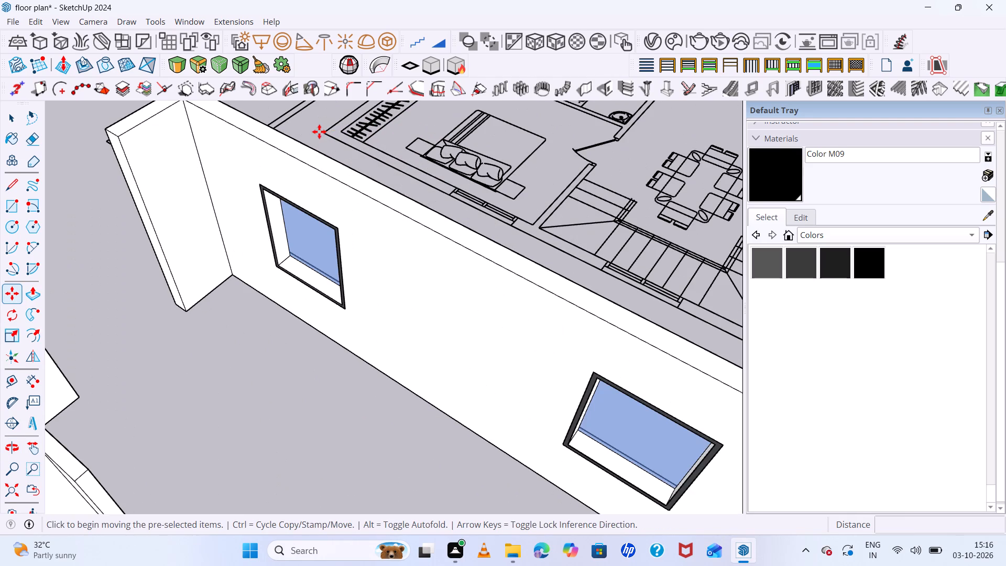
{"action": "left_click", "coordinate": [323, 133]}
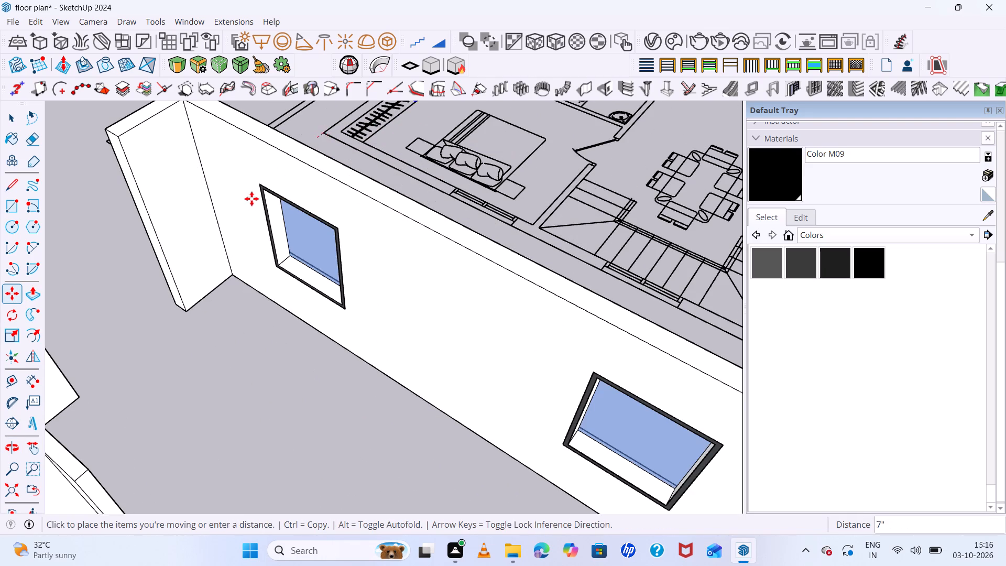
{"action": "scroll", "coordinate": [251, 200], "scroll_direction": "down", "scroll_amount": 15}
{"action": "scroll", "coordinate": [267, 186], "scroll_direction": "down", "scroll_amount": 7}
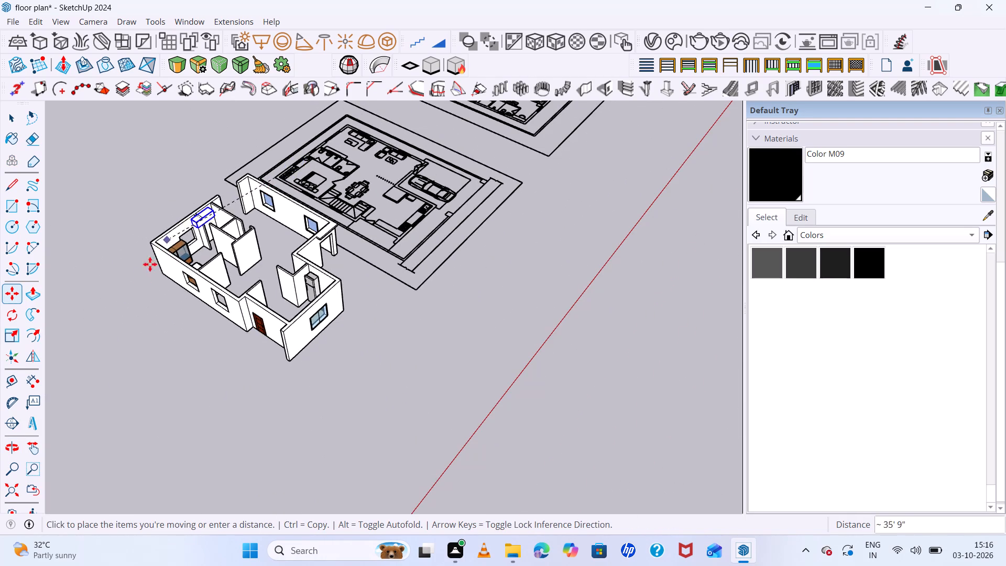
{"action": "scroll", "coordinate": [143, 281], "scroll_direction": "up", "scroll_amount": 19}
{"action": "scroll", "coordinate": [204, 273], "scroll_direction": "up", "scroll_amount": 6}
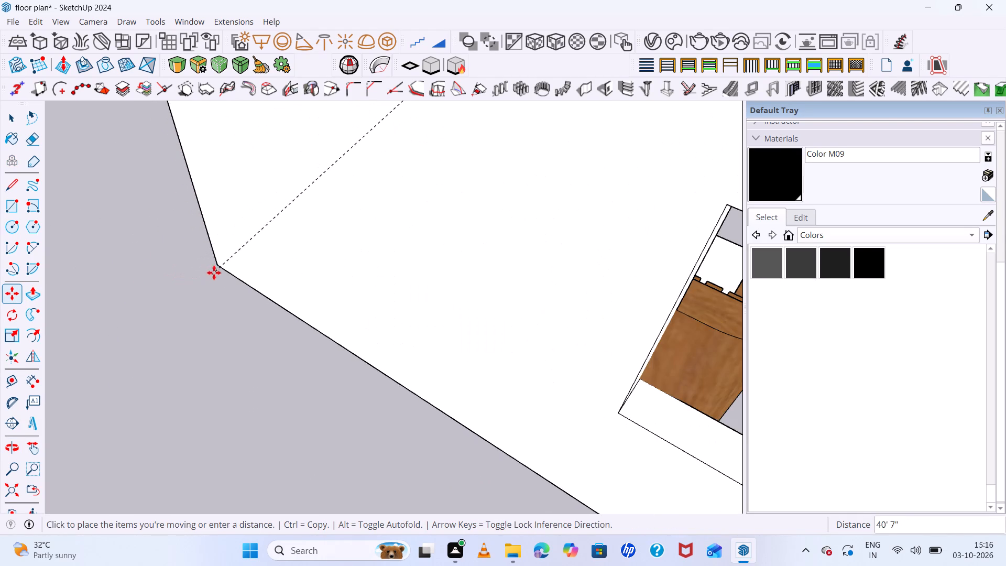
{"action": "middle_click_drag", "start_coordinate": [216, 266], "coordinate": [330, 217]}
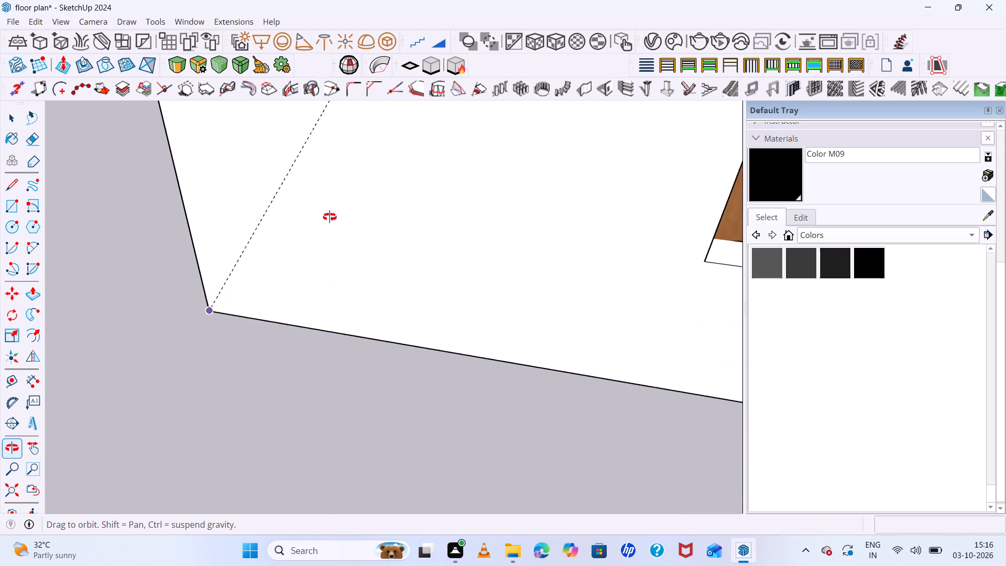
{"action": "middle_click_drag", "start_coordinate": [330, 217], "coordinate": [331, 214]}
{"action": "middle_click", "coordinate": [331, 214]}
{"action": "left_click", "coordinate": [211, 311]}
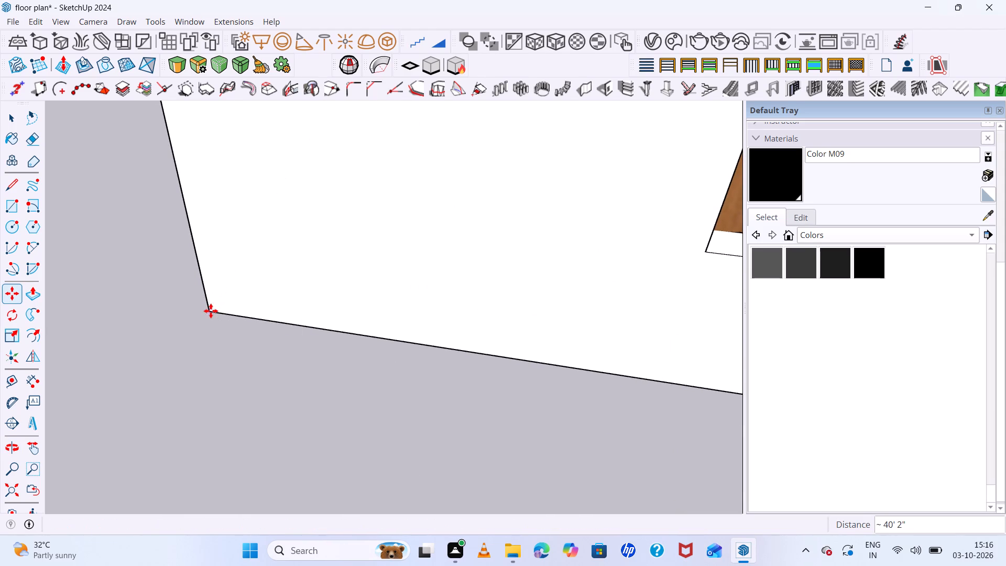
{"action": "scroll", "coordinate": [193, 302], "scroll_direction": "down", "scroll_amount": 20}
{"action": "middle_click_drag", "start_coordinate": [346, 332], "coordinate": [255, 333]}
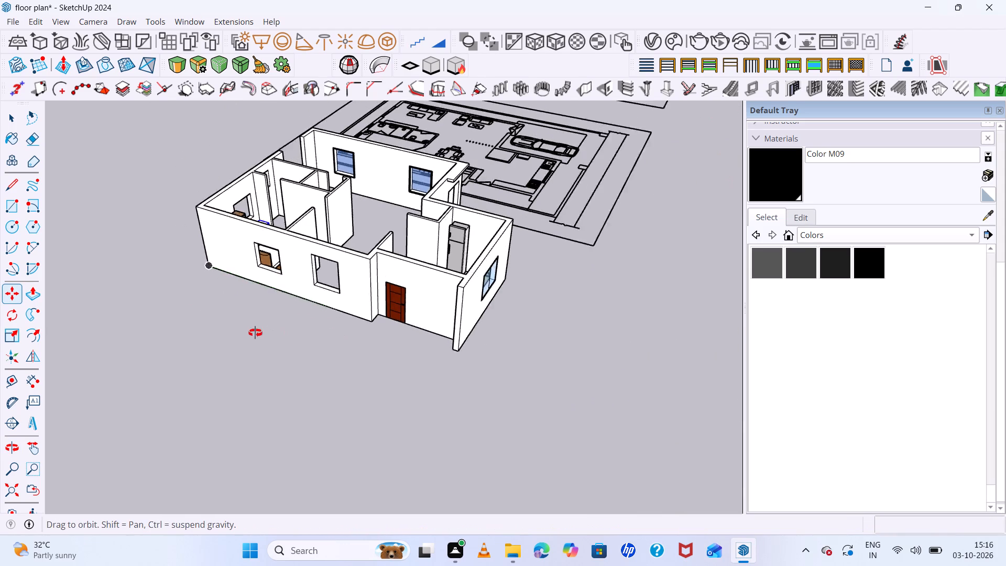
{"action": "middle_click_drag", "start_coordinate": [255, 333], "coordinate": [116, 348]}
{"action": "scroll", "coordinate": [365, 162], "scroll_direction": "up", "scroll_amount": 6}
{"action": "scroll", "coordinate": [308, 191], "scroll_direction": "up", "scroll_amount": 5}
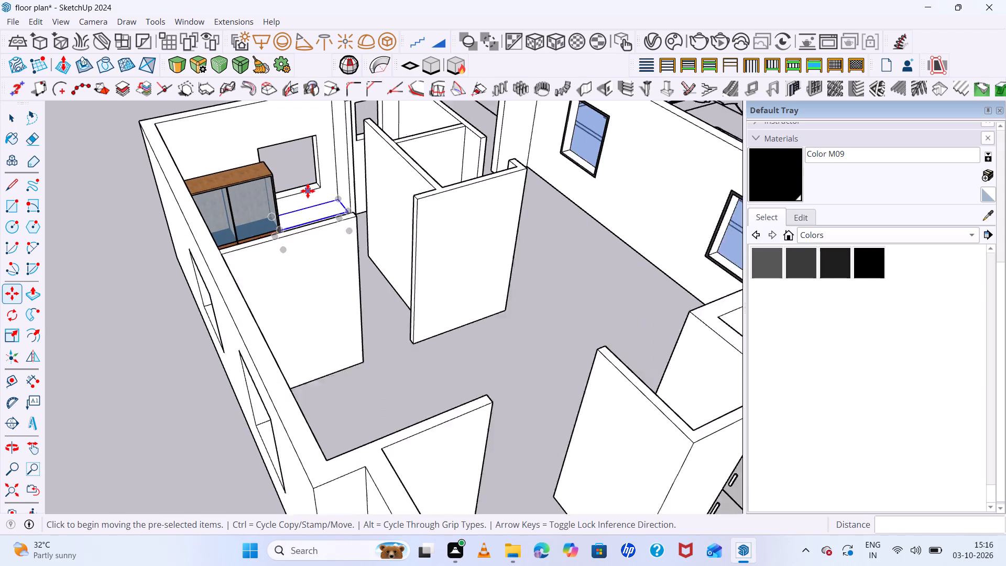
{"action": "middle_click_drag", "start_coordinate": [327, 228], "coordinate": [260, 274]}
{"action": "key", "text": "space"}
{"action": "left_click", "coordinate": [114, 213]}
Open the low unit's group in the bedroom, adjust its top face with Push/Pull, finishing with an upward pull of about 10", and exit the group.
{"action": "middle_click_drag", "start_coordinate": [147, 258], "coordinate": [421, 260]}
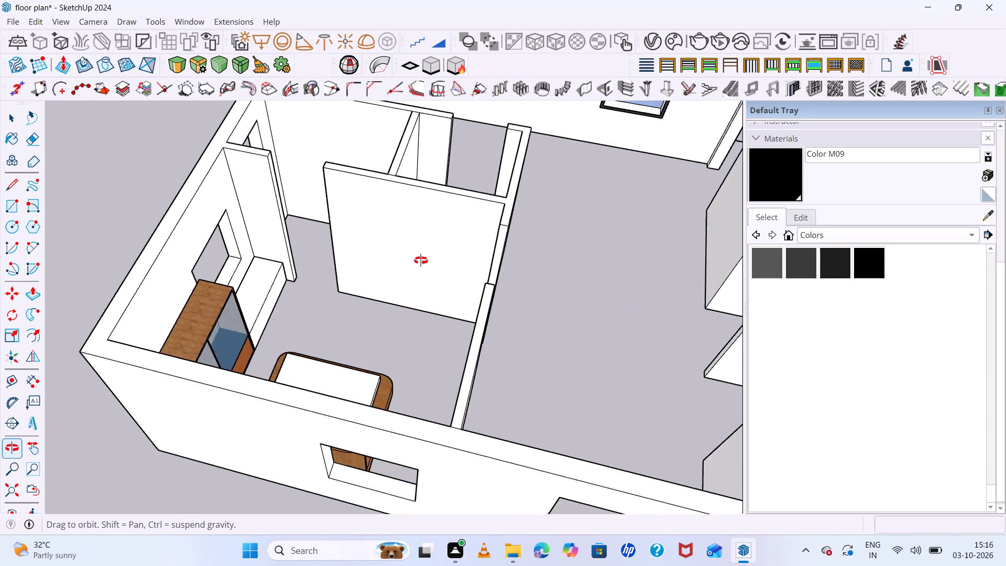
{"action": "middle_click_drag", "start_coordinate": [421, 260], "coordinate": [152, 226]}
{"action": "scroll", "coordinate": [453, 146], "scroll_direction": "up", "scroll_amount": 8}
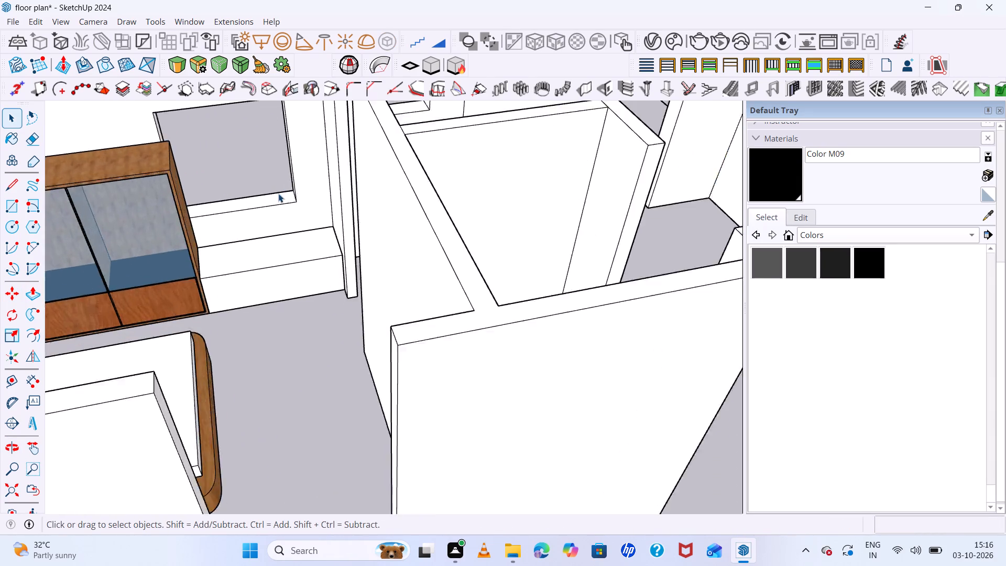
{"action": "scroll", "coordinate": [278, 193], "scroll_direction": "up", "scroll_amount": 2}
{"action": "middle_click_drag", "start_coordinate": [374, 279], "coordinate": [371, 273]}
{"action": "scroll", "coordinate": [308, 263], "scroll_direction": "up", "scroll_amount": 5}
{"action": "double_click", "coordinate": [304, 255]}
{"action": "left_click", "coordinate": [308, 261]}
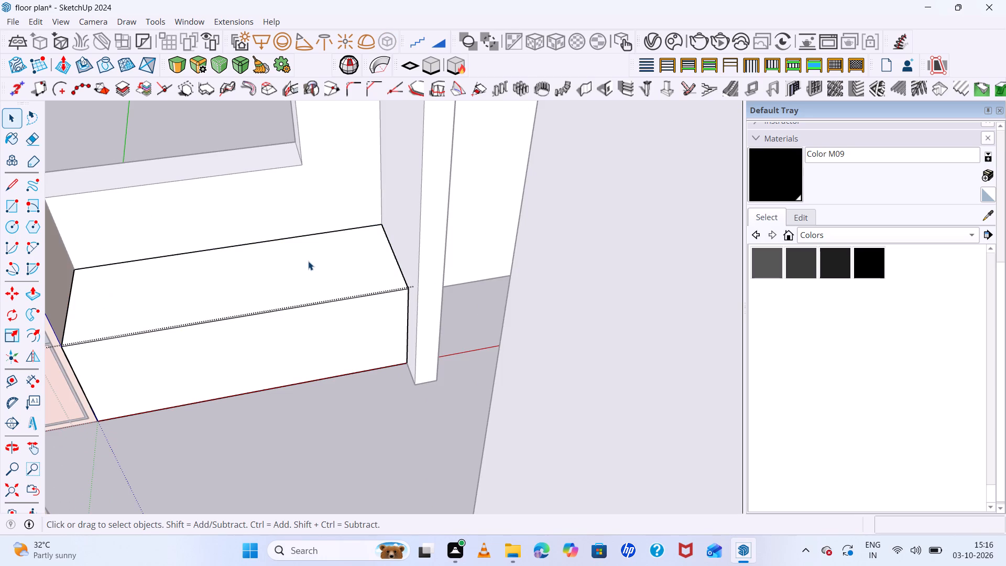
{"action": "key", "text": "p"}
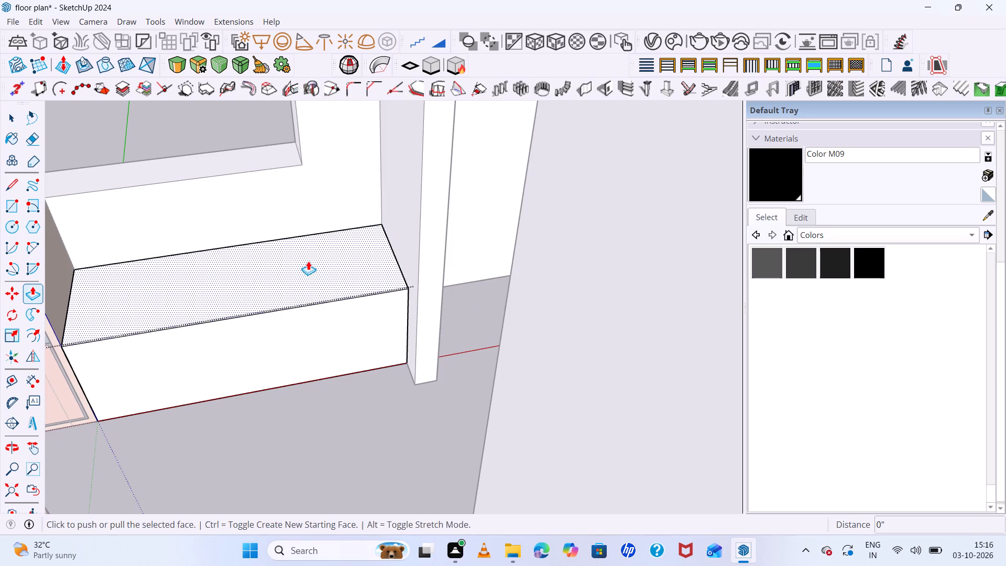
{"action": "double_click", "coordinate": [308, 261]}
{"action": "left_click", "coordinate": [317, 292]}
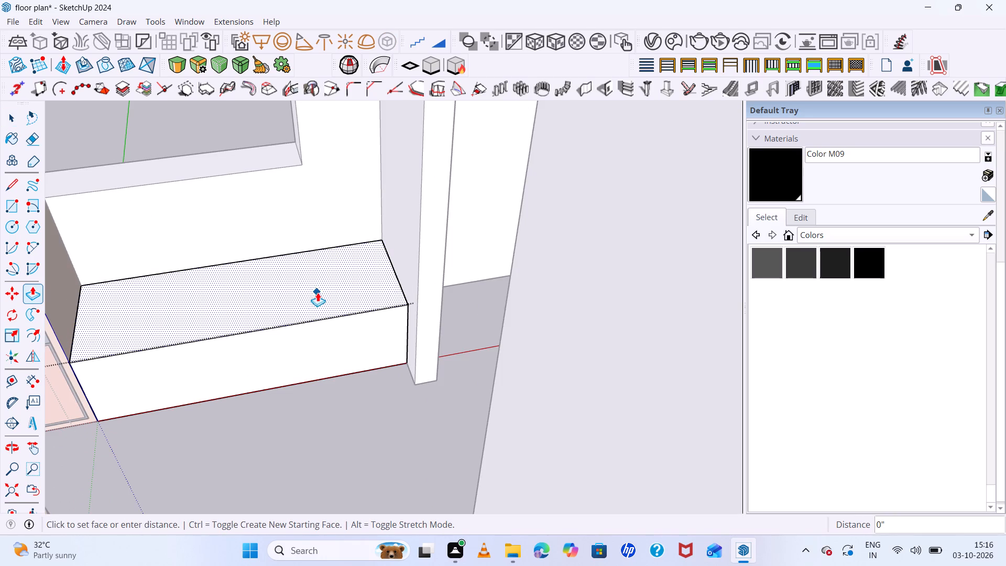
{"action": "left_click", "coordinate": [317, 252]}
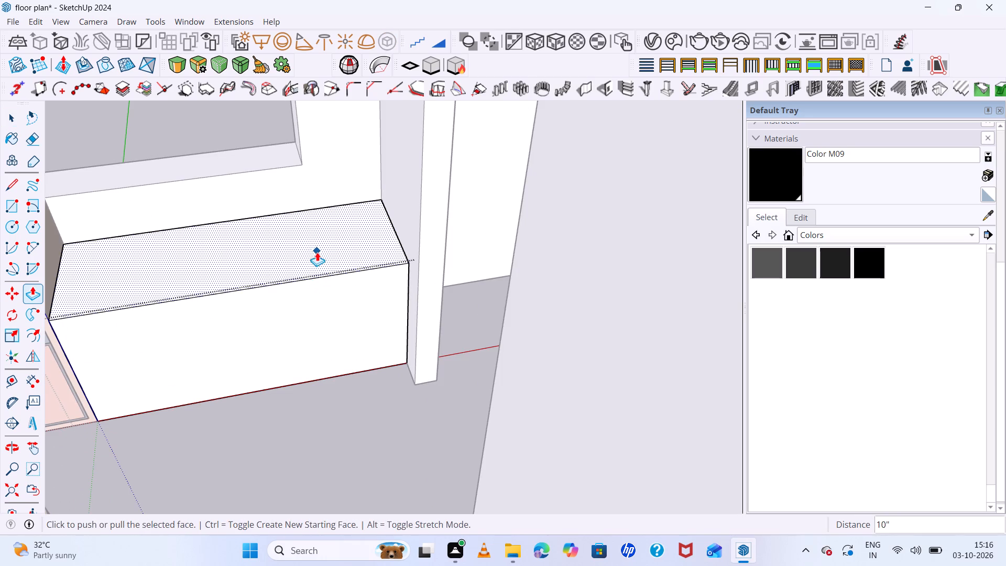
{"action": "middle_click_drag", "start_coordinate": [417, 318], "coordinate": [367, 308]}
{"action": "key", "text": "space"}
{"action": "scroll", "coordinate": [374, 298], "scroll_direction": "down", "scroll_amount": 12}
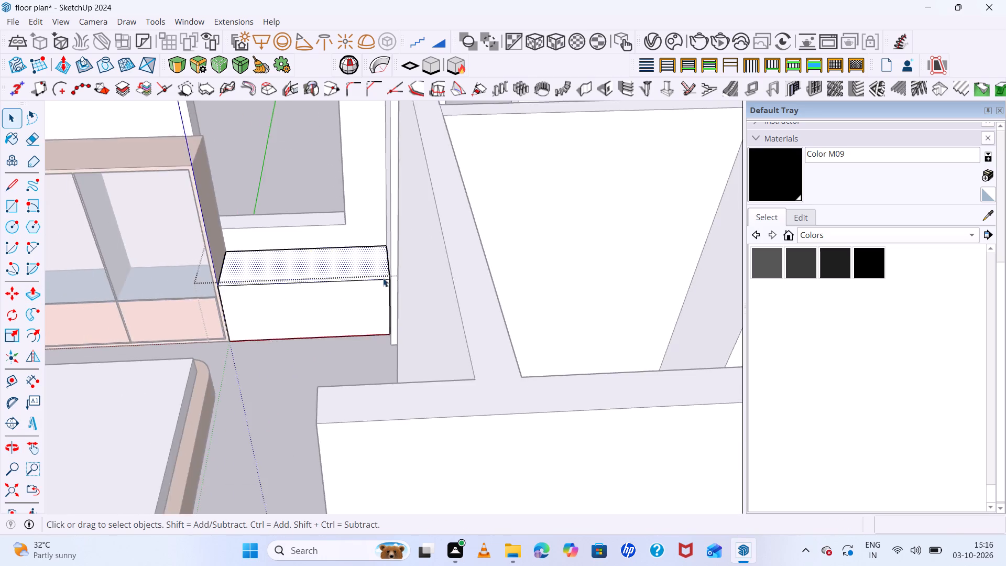
{"action": "scroll", "coordinate": [383, 278], "scroll_direction": "down", "scroll_amount": 8}
{"action": "left_click", "coordinate": [201, 207]}
Examine the modelled house's rooms from several angles alongside the furnished floor plan.
{"action": "middle_click_drag", "start_coordinate": [362, 339], "coordinate": [450, 364]}
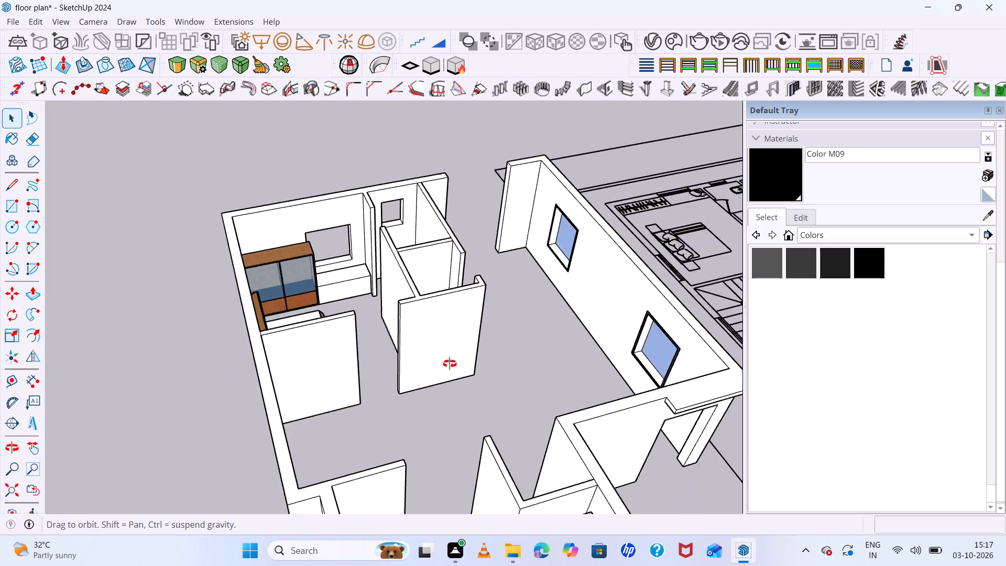
{"action": "middle_click_drag", "start_coordinate": [450, 364], "coordinate": [222, 303]}
{"action": "scroll", "coordinate": [232, 298], "scroll_direction": "down", "scroll_amount": 6}
{"action": "middle_click_drag", "start_coordinate": [468, 291], "coordinate": [346, 326]}
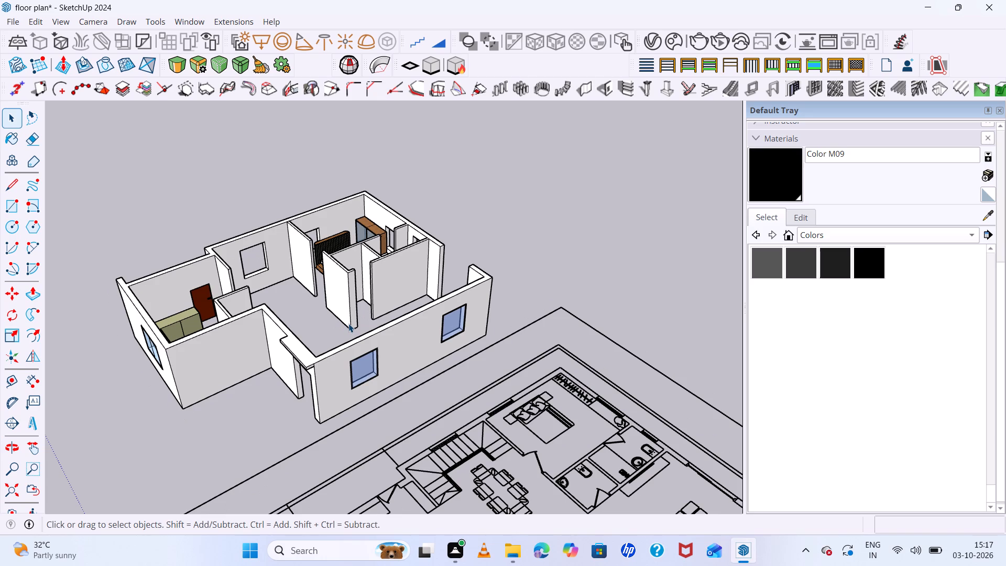
{"action": "scroll", "coordinate": [388, 311], "scroll_direction": "up", "scroll_amount": 6}
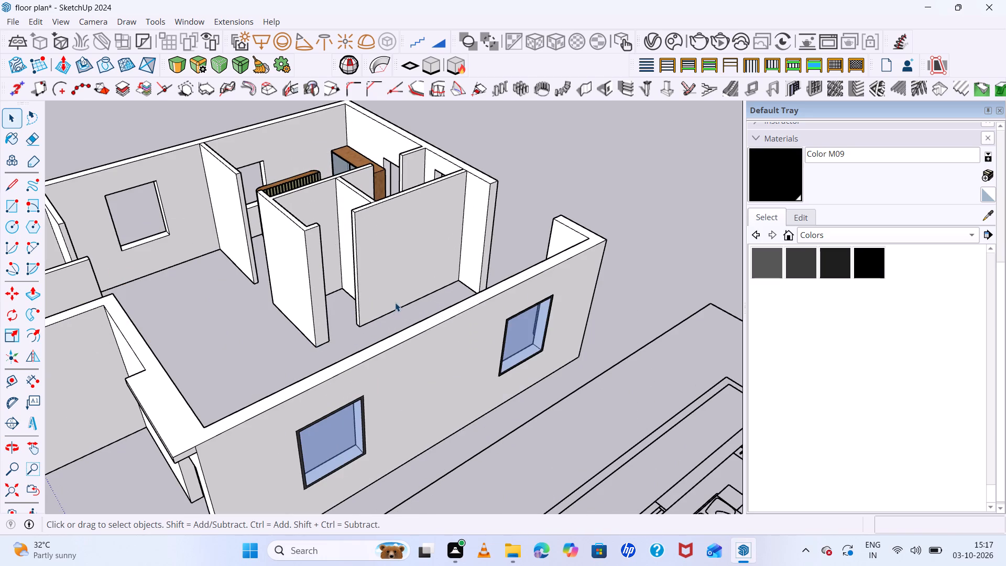
{"action": "middle_click_drag", "start_coordinate": [397, 306], "coordinate": [406, 315]}
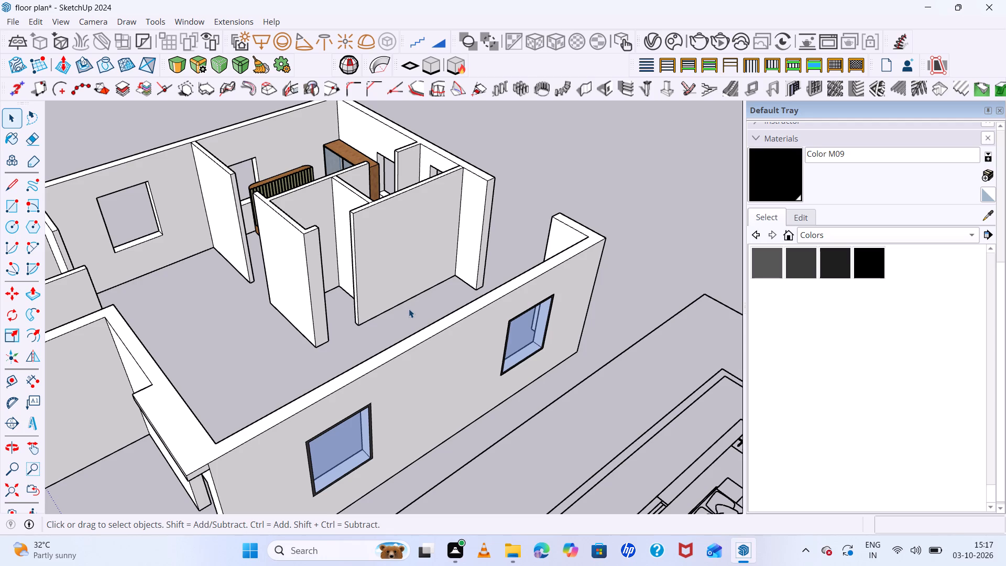
{"action": "scroll", "coordinate": [409, 309], "scroll_direction": "up", "scroll_amount": 1}
{"action": "scroll", "coordinate": [411, 301], "scroll_direction": "down", "scroll_amount": 6}
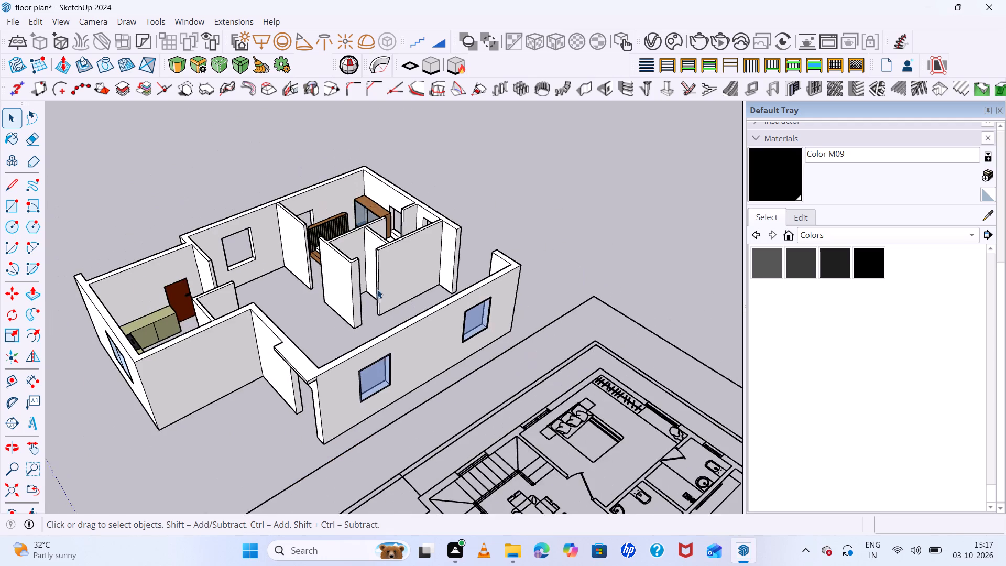
Examine the bedroom's wardrobe, bed and low unit within the modelled house from raised angles.
{"action": "middle_click_drag", "start_coordinate": [379, 290], "coordinate": [490, 316]}
{"action": "middle_click_drag", "start_coordinate": [491, 315], "coordinate": [494, 310]}
{"action": "scroll", "coordinate": [335, 230], "scroll_direction": "up", "scroll_amount": 7}
{"action": "middle_click_drag", "start_coordinate": [346, 264], "coordinate": [555, 305]}
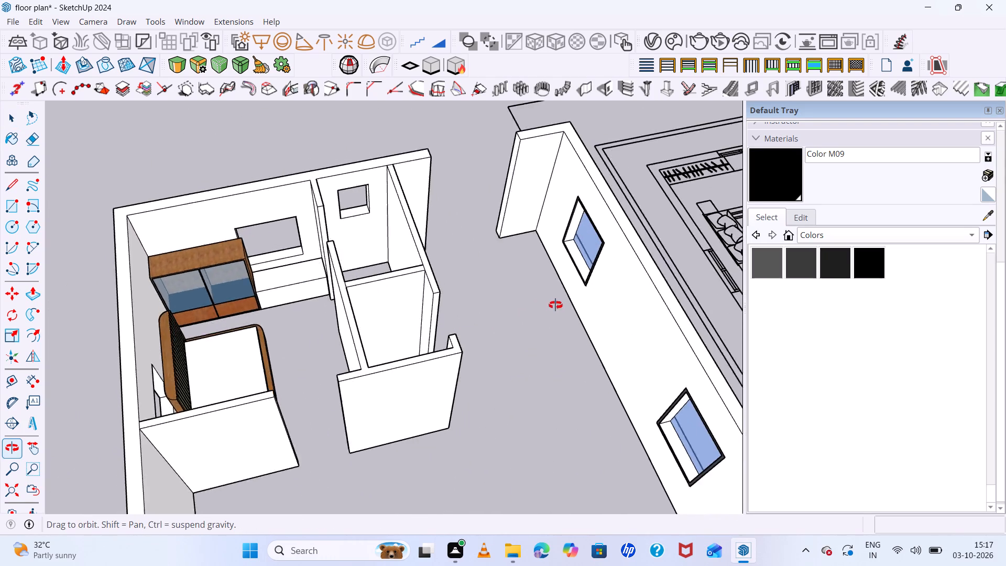
{"action": "middle_click_drag", "start_coordinate": [555, 305], "coordinate": [566, 276]}
{"action": "middle_click_drag", "start_coordinate": [567, 276], "coordinate": [309, 264]}
{"action": "middle_click_drag", "start_coordinate": [288, 257], "coordinate": [283, 257]}
{"action": "middle_click", "coordinate": [283, 257]}
{"action": "middle_click", "coordinate": [282, 265]}
{"action": "middle_click", "coordinate": [285, 268]}
{"action": "middle_click_drag", "start_coordinate": [294, 275], "coordinate": [310, 287]}
{"action": "middle_click_drag", "start_coordinate": [323, 293], "coordinate": [329, 296]}
{"action": "middle_click_drag", "start_coordinate": [334, 299], "coordinate": [508, 306]}
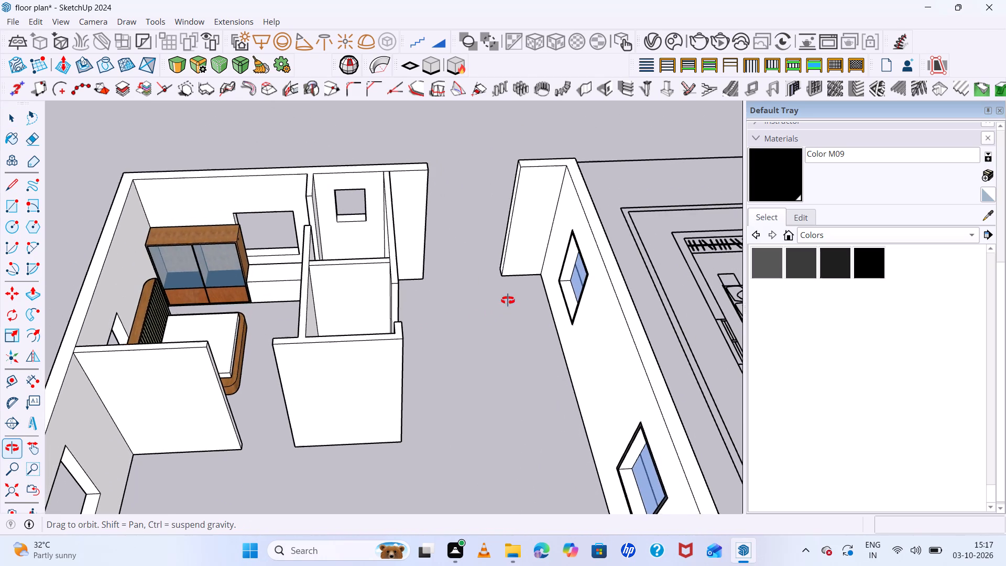
{"action": "middle_click", "coordinate": [508, 301]}
{"action": "middle_click", "coordinate": [508, 297]}
{"action": "middle_click_drag", "start_coordinate": [508, 294], "coordinate": [507, 286]}
{"action": "middle_click", "coordinate": [507, 286]}
{"action": "middle_click_drag", "start_coordinate": [507, 284], "coordinate": [502, 256]}
{"action": "scroll", "coordinate": [297, 289], "scroll_direction": "down", "scroll_amount": 3}
{"action": "middle_click_drag", "start_coordinate": [313, 311], "coordinate": [334, 317]}
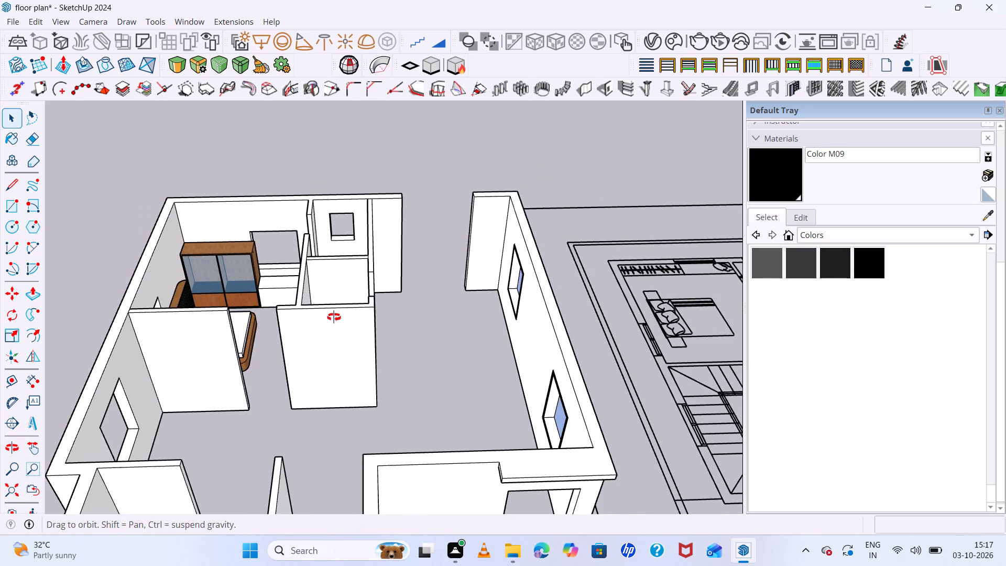
{"action": "middle_click_drag", "start_coordinate": [334, 317], "coordinate": [418, 312]}
{"action": "middle_click_drag", "start_coordinate": [418, 312], "coordinate": [378, 314]}
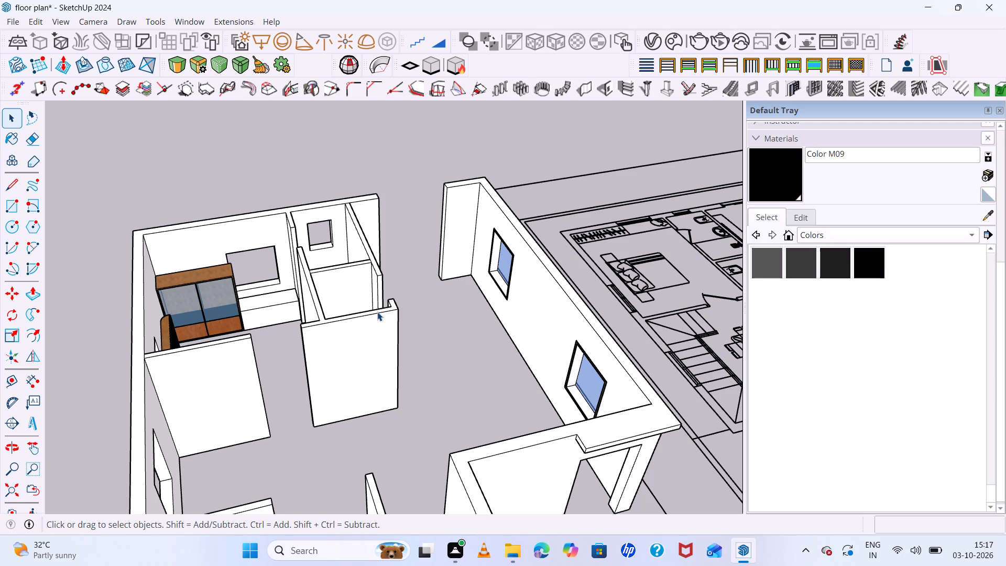
{"action": "scroll", "coordinate": [377, 311], "scroll_direction": "down", "scroll_amount": 4}
{"action": "scroll", "coordinate": [378, 311], "scroll_direction": "up", "scroll_amount": 4}
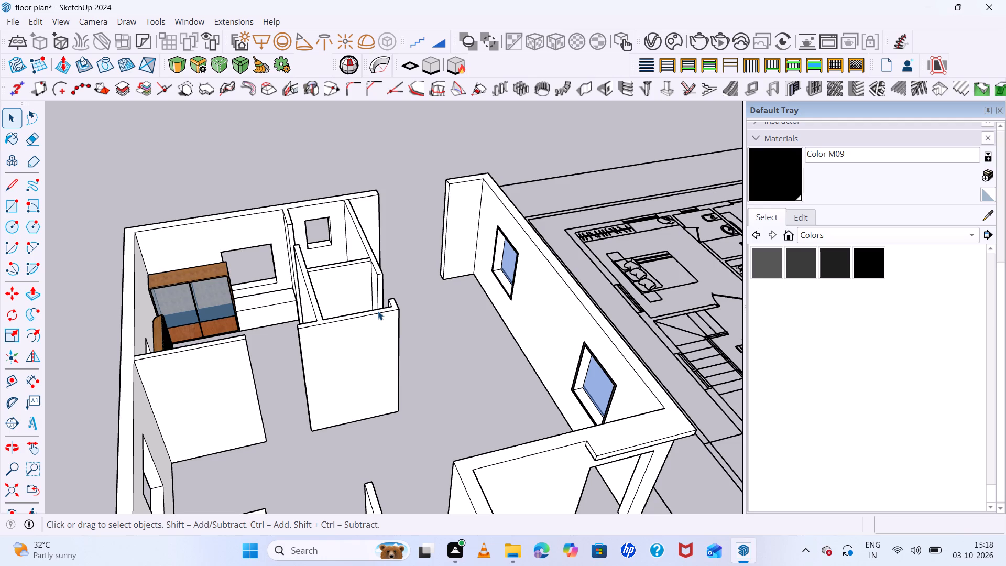
Examine the modelled house's outer walls and windows alongside the furnished floor plans.
{"action": "middle_click_drag", "start_coordinate": [483, 331], "coordinate": [512, 333]}
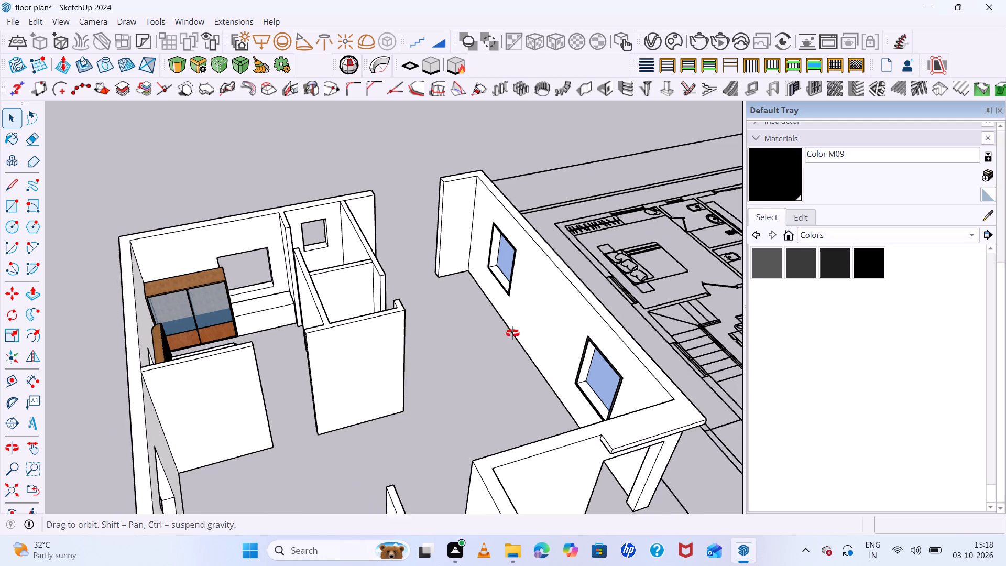
{"action": "middle_click_drag", "start_coordinate": [512, 333], "coordinate": [214, 309]}
{"action": "scroll", "coordinate": [214, 309], "scroll_direction": "down", "scroll_amount": 5}
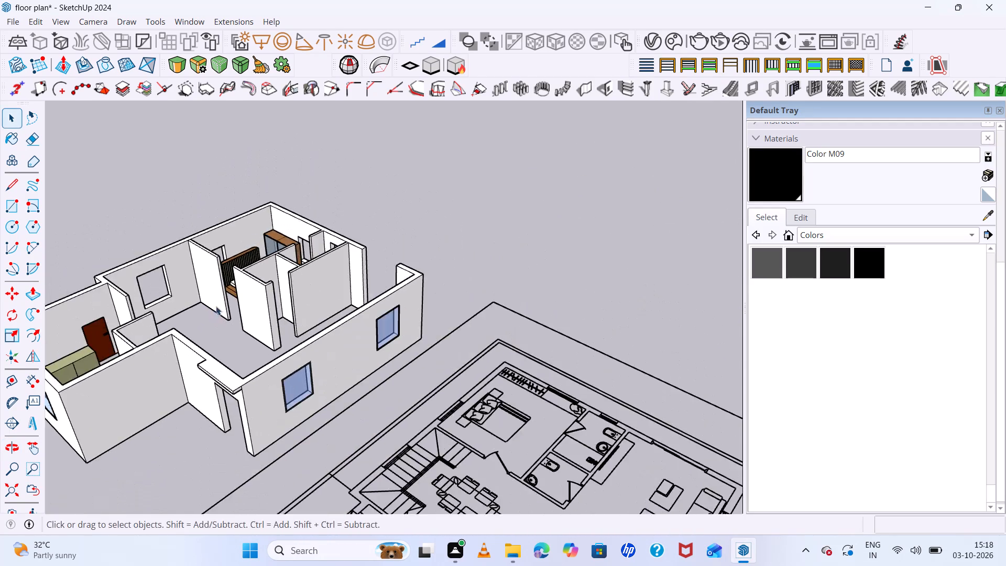
{"action": "scroll", "coordinate": [216, 306], "scroll_direction": "down", "scroll_amount": 4}
{"action": "middle_click_drag", "start_coordinate": [227, 310], "coordinate": [588, 256]}
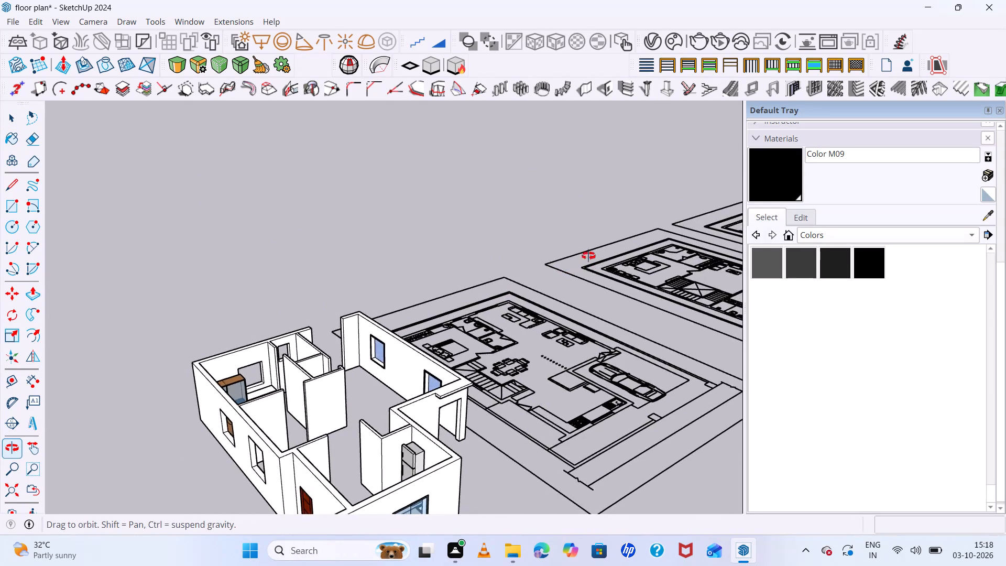
{"action": "middle_click_drag", "start_coordinate": [588, 256], "coordinate": [184, 261]}
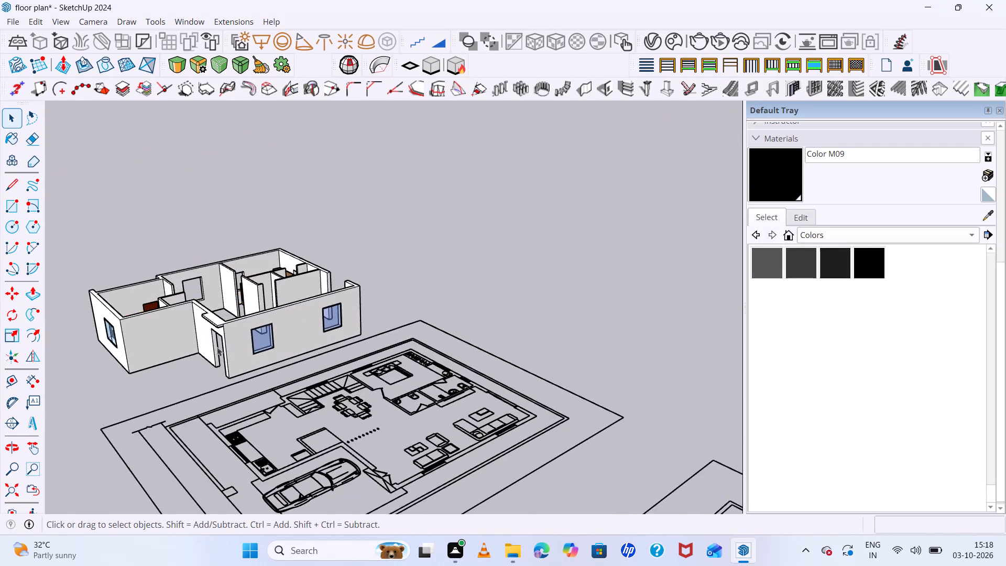
{"action": "scroll", "coordinate": [249, 354], "scroll_direction": "up", "scroll_amount": 18}
{"action": "middle_click_drag", "start_coordinate": [292, 347], "coordinate": [210, 265]}
{"action": "scroll", "coordinate": [292, 347], "scroll_direction": "up", "scroll_amount": 1}
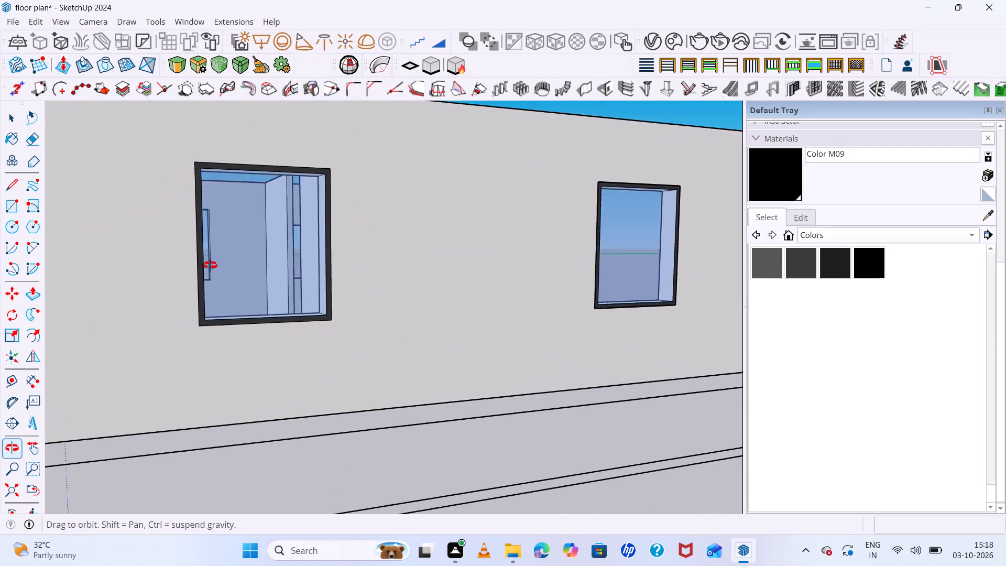
{"action": "middle_click_drag", "start_coordinate": [210, 265], "coordinate": [97, 270]}
{"action": "scroll", "coordinate": [166, 293], "scroll_direction": "down", "scroll_amount": 13}
{"action": "middle_click_drag", "start_coordinate": [364, 273], "coordinate": [80, 301]}
{"action": "middle_click", "coordinate": [80, 301]}
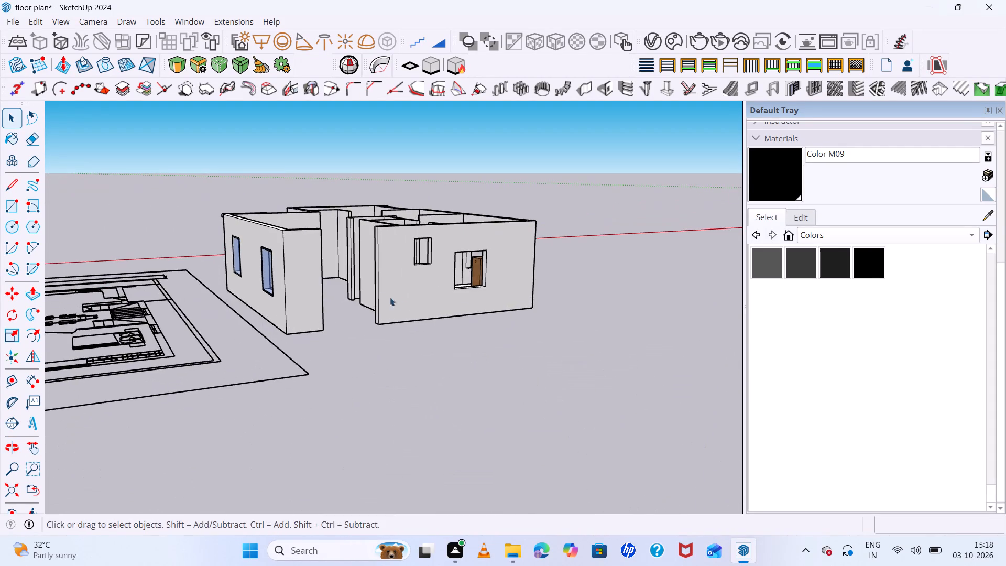
{"action": "middle_click_drag", "start_coordinate": [400, 299], "coordinate": [305, 301]}
{"action": "scroll", "coordinate": [388, 236], "scroll_direction": "up", "scroll_amount": 7}
{"action": "scroll", "coordinate": [335, 252], "scroll_direction": "up", "scroll_amount": 7}
{"action": "middle_click_drag", "start_coordinate": [297, 224], "coordinate": [304, 214]}
{"action": "scroll", "coordinate": [306, 214], "scroll_direction": "down", "scroll_amount": 13}
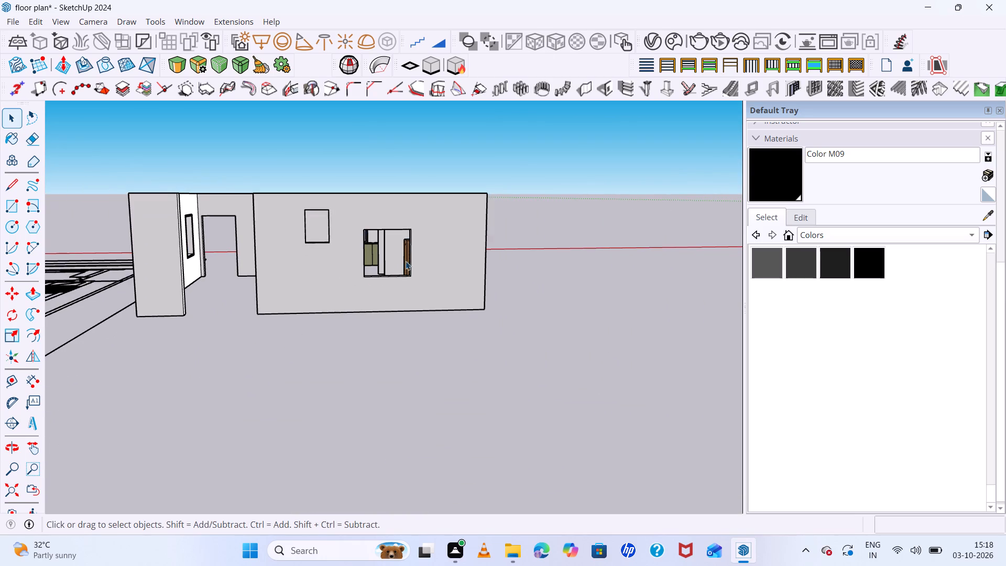
Inspect the bedroom furniture and adjoining rooms from above, including the low unit beside the wardrobe.
{"action": "middle_click_drag", "start_coordinate": [397, 268], "coordinate": [466, 420]}
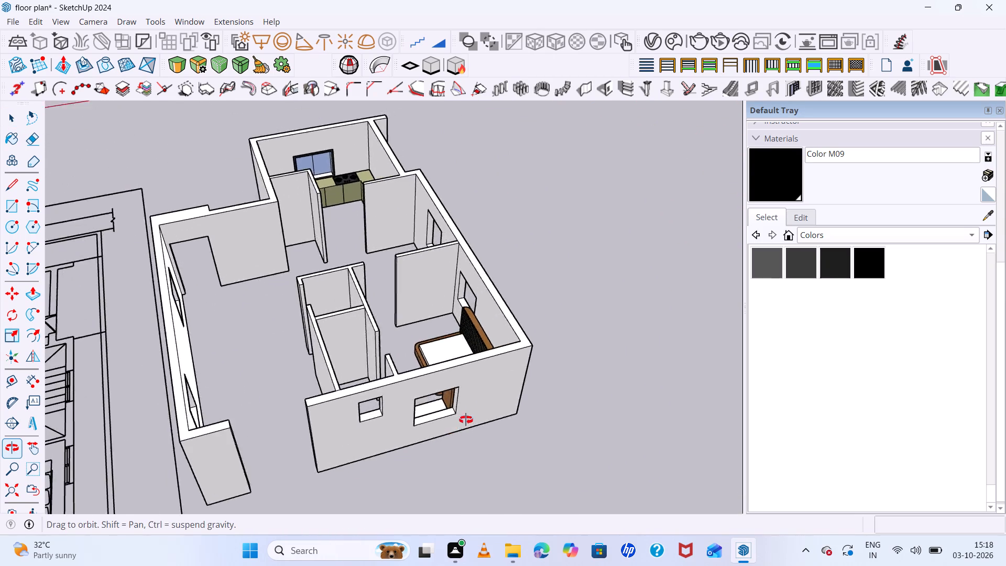
{"action": "middle_click_drag", "start_coordinate": [466, 420], "coordinate": [492, 433]}
{"action": "scroll", "coordinate": [447, 340], "scroll_direction": "up", "scroll_amount": 7}
{"action": "middle_click_drag", "start_coordinate": [407, 329], "coordinate": [582, 426]}
{"action": "scroll", "coordinate": [470, 307], "scroll_direction": "down", "scroll_amount": 3}
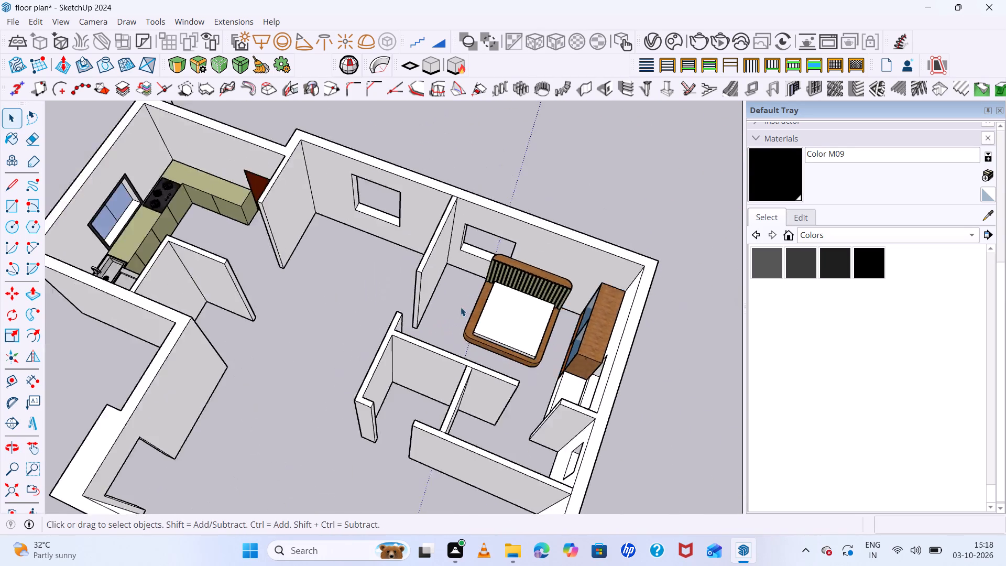
{"action": "scroll", "coordinate": [461, 307], "scroll_direction": "down", "scroll_amount": 2}
{"action": "middle_click_drag", "start_coordinate": [471, 340], "coordinate": [611, 300]}
{"action": "scroll", "coordinate": [559, 290], "scroll_direction": "up", "scroll_amount": 12}
{"action": "middle_click_drag", "start_coordinate": [527, 287], "coordinate": [611, 351]}
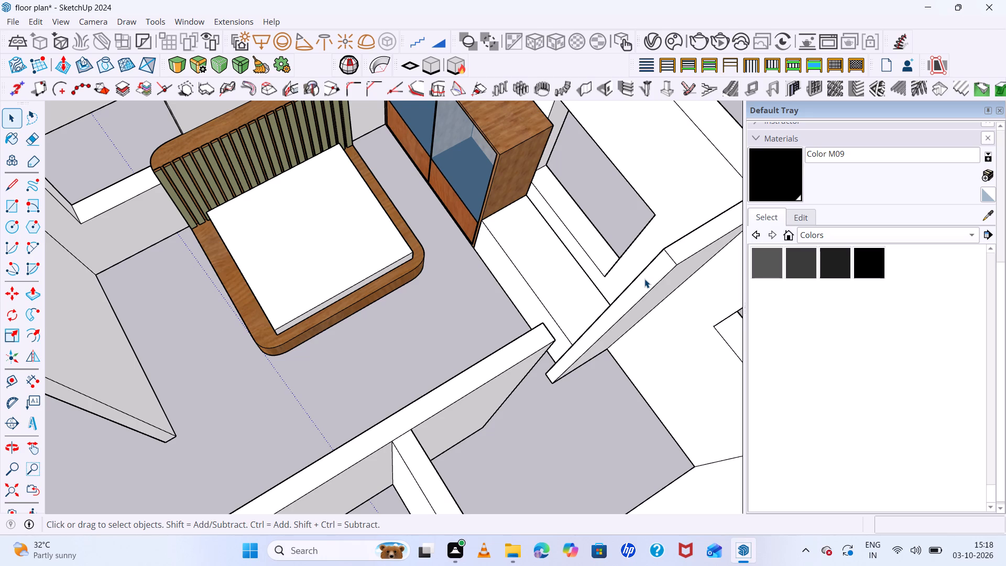
{"action": "scroll", "coordinate": [644, 279], "scroll_direction": "down", "scroll_amount": 6}
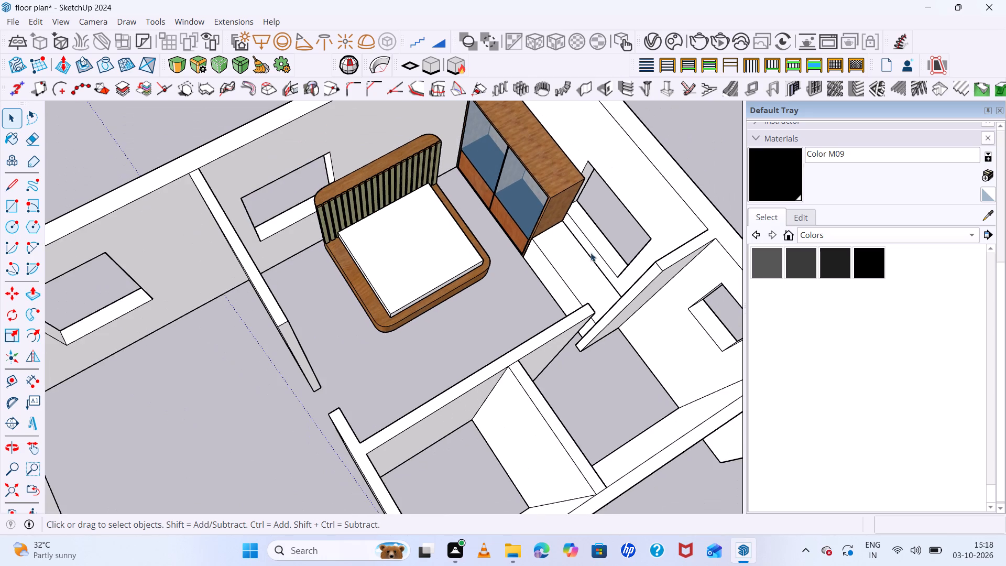
{"action": "middle_click_drag", "start_coordinate": [599, 258], "coordinate": [395, 240]}
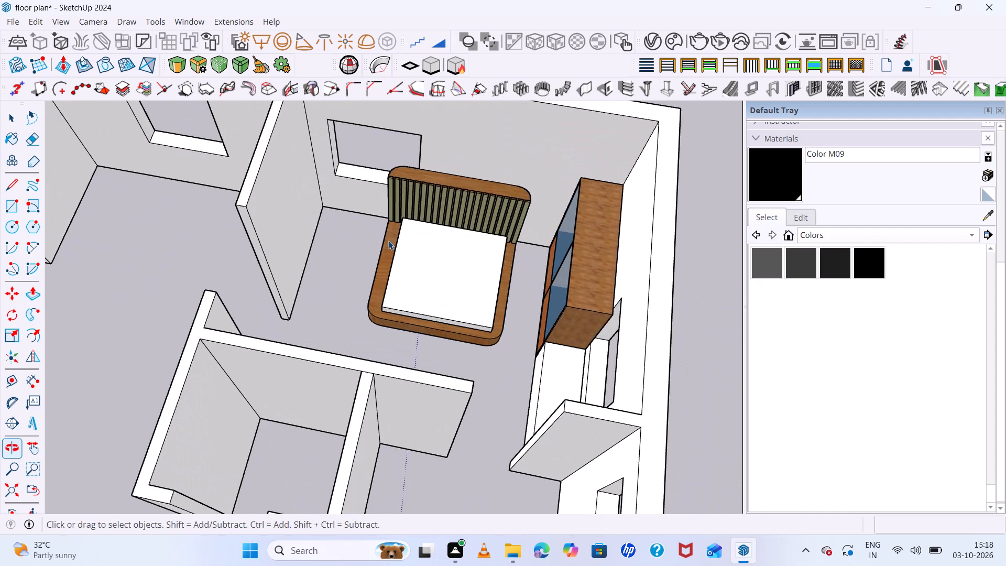
{"action": "scroll", "coordinate": [543, 326], "scroll_direction": "up", "scroll_amount": 1}
{"action": "middle_click_drag", "start_coordinate": [543, 326], "coordinate": [384, 231]}
{"action": "scroll", "coordinate": [399, 247], "scroll_direction": "down", "scroll_amount": 5}
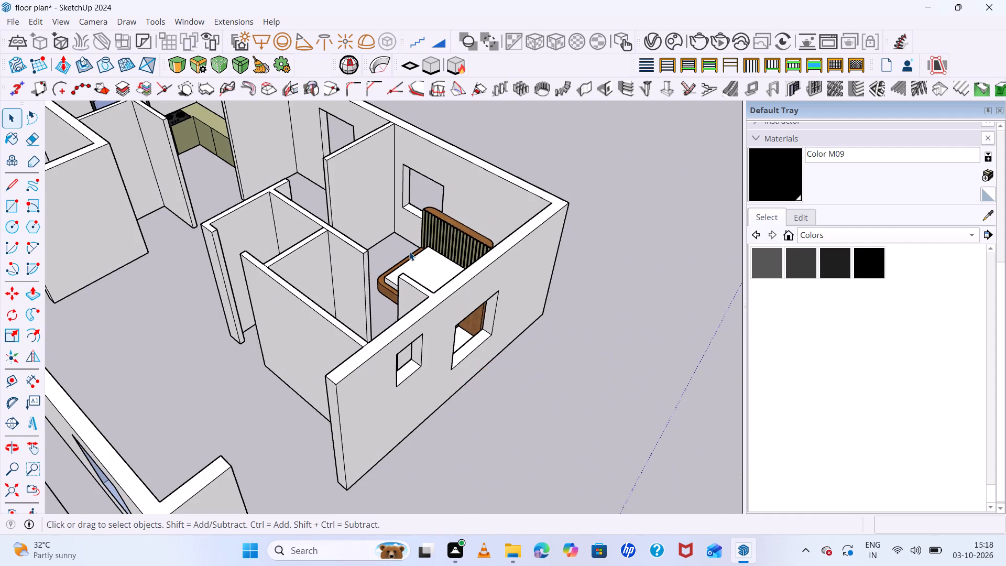
{"action": "scroll", "coordinate": [449, 281], "scroll_direction": "down", "scroll_amount": 1}
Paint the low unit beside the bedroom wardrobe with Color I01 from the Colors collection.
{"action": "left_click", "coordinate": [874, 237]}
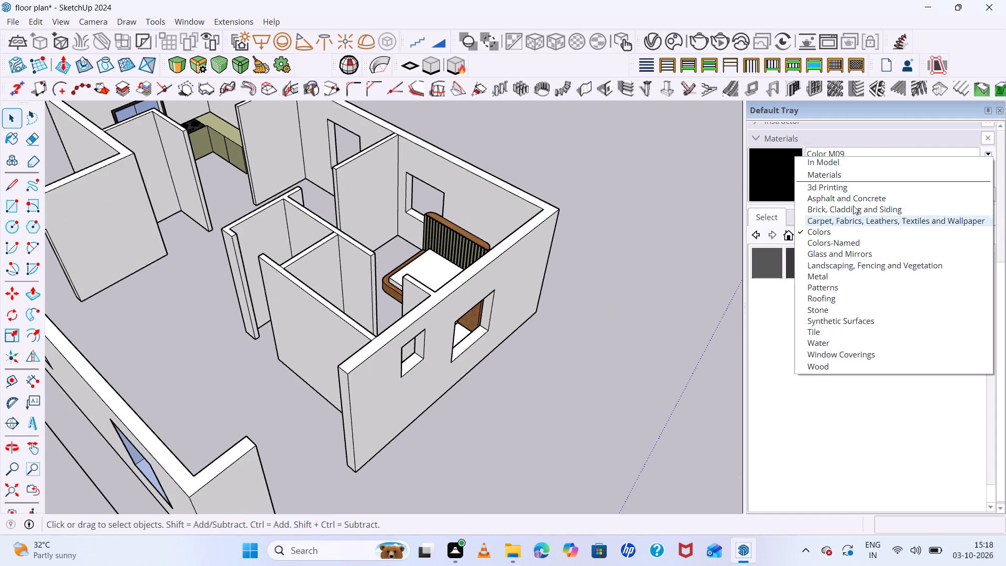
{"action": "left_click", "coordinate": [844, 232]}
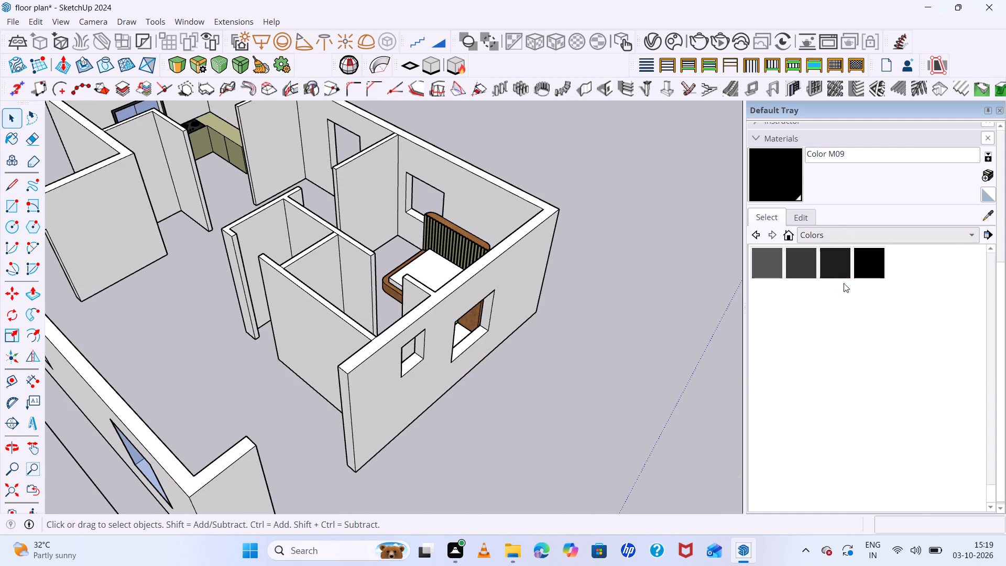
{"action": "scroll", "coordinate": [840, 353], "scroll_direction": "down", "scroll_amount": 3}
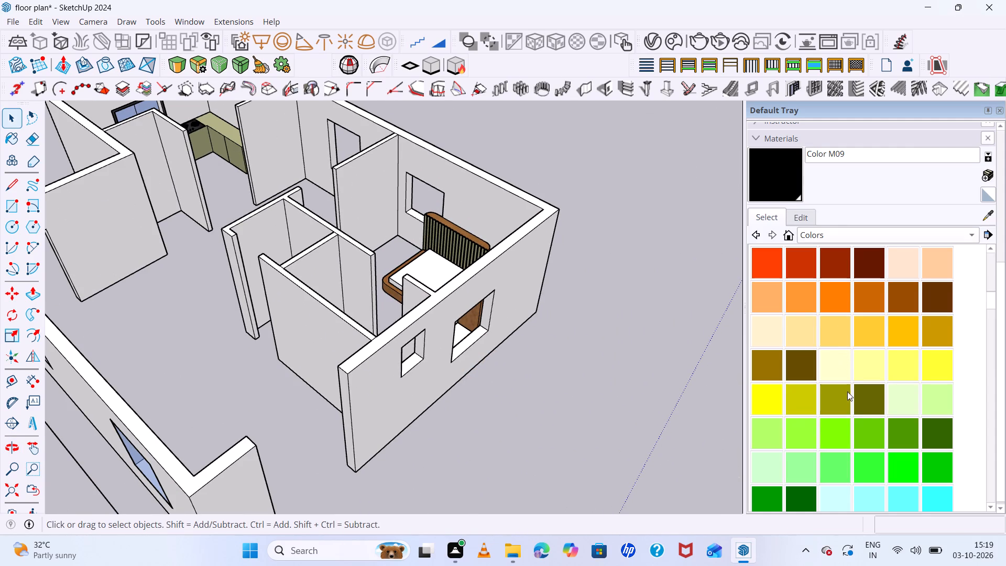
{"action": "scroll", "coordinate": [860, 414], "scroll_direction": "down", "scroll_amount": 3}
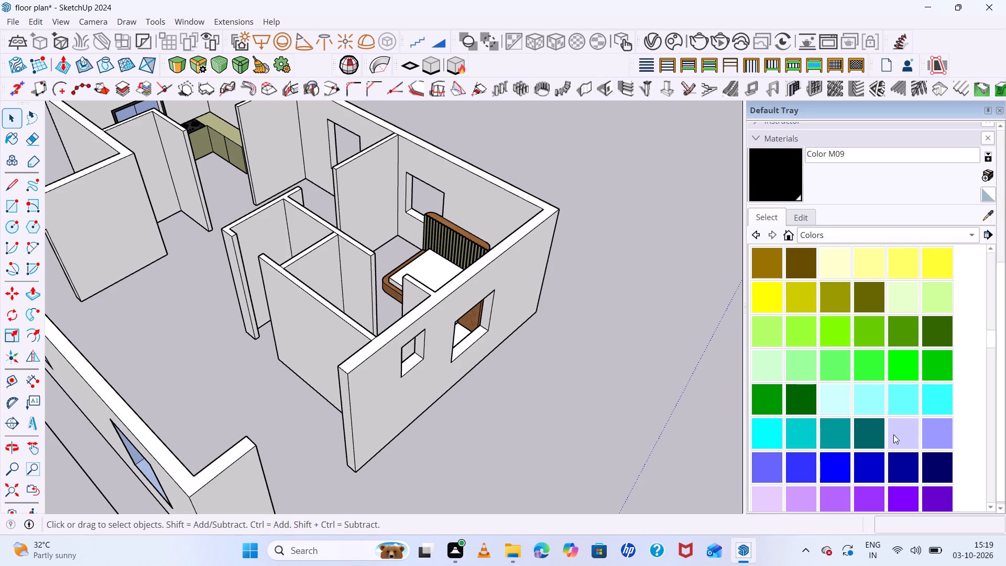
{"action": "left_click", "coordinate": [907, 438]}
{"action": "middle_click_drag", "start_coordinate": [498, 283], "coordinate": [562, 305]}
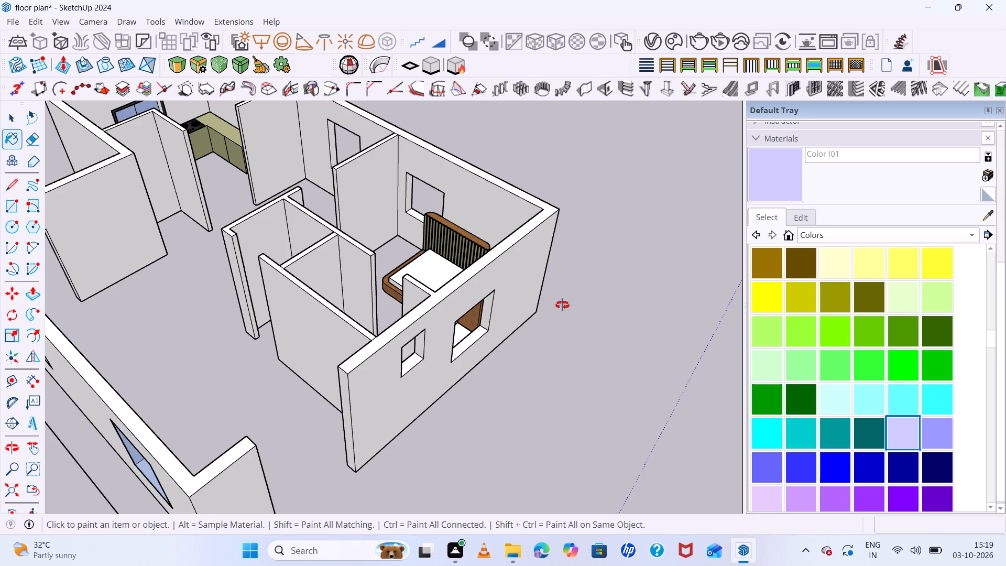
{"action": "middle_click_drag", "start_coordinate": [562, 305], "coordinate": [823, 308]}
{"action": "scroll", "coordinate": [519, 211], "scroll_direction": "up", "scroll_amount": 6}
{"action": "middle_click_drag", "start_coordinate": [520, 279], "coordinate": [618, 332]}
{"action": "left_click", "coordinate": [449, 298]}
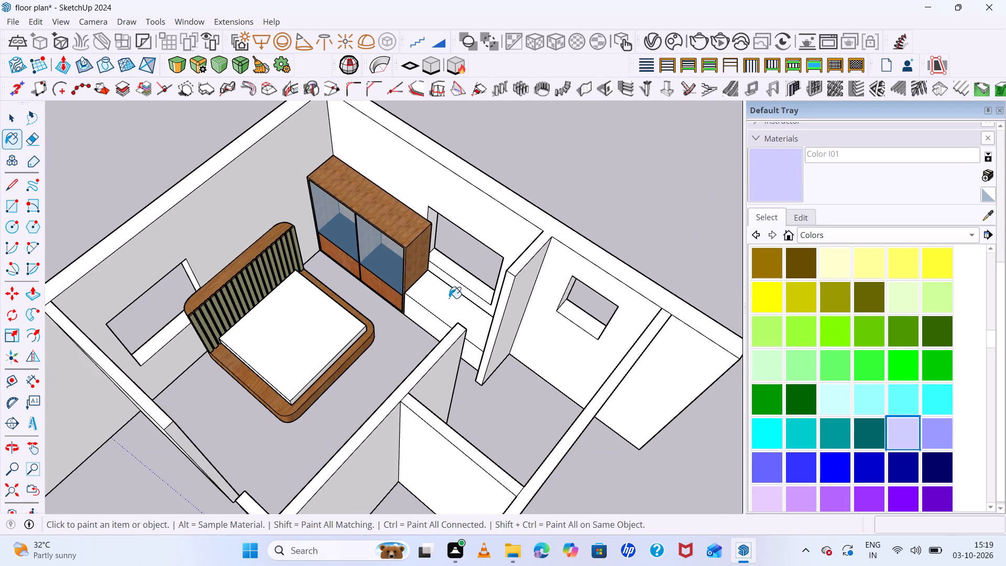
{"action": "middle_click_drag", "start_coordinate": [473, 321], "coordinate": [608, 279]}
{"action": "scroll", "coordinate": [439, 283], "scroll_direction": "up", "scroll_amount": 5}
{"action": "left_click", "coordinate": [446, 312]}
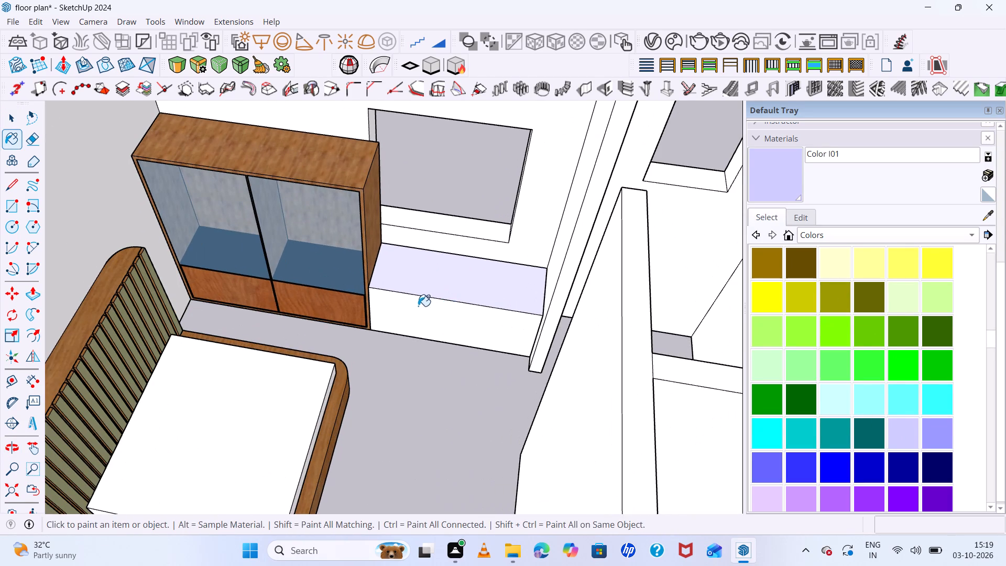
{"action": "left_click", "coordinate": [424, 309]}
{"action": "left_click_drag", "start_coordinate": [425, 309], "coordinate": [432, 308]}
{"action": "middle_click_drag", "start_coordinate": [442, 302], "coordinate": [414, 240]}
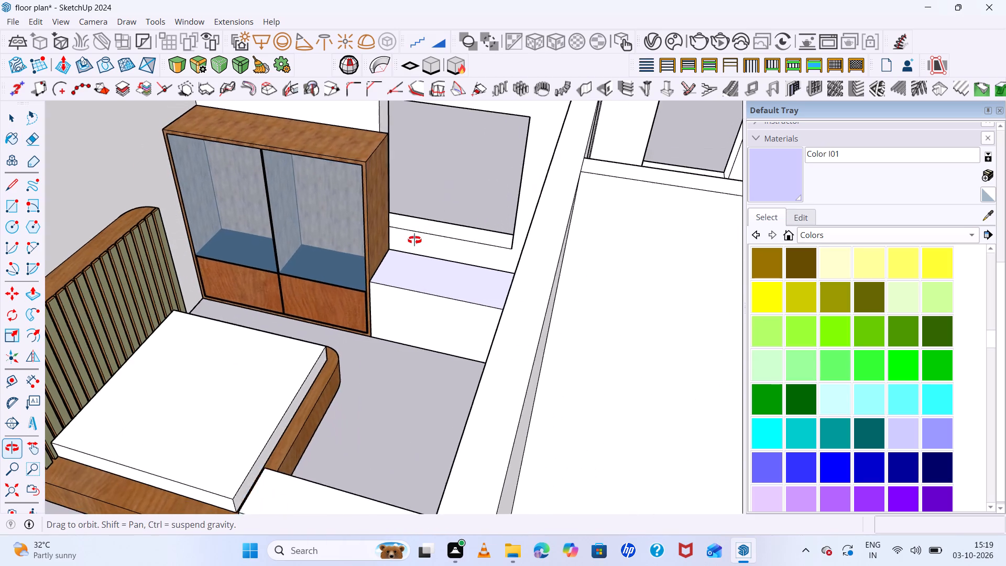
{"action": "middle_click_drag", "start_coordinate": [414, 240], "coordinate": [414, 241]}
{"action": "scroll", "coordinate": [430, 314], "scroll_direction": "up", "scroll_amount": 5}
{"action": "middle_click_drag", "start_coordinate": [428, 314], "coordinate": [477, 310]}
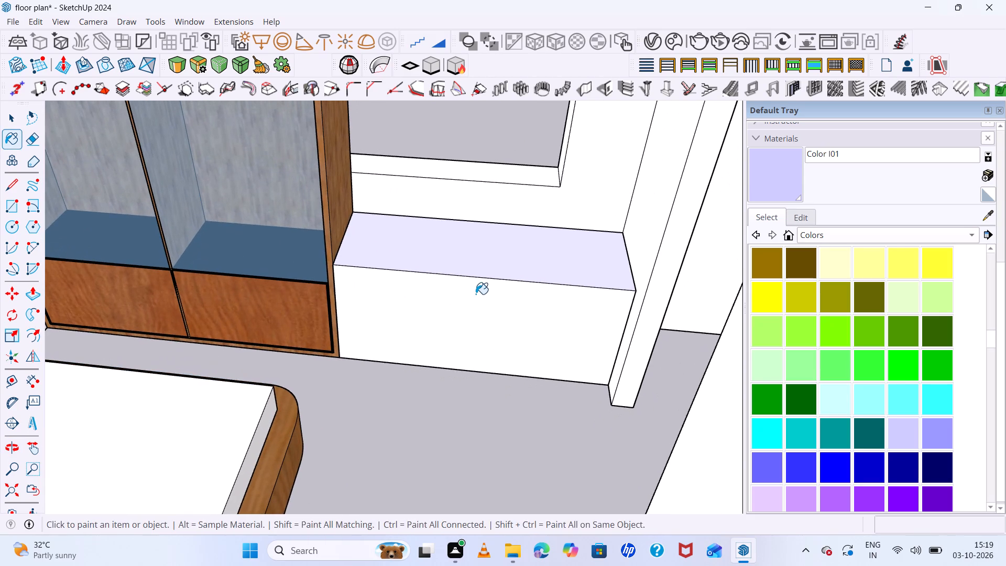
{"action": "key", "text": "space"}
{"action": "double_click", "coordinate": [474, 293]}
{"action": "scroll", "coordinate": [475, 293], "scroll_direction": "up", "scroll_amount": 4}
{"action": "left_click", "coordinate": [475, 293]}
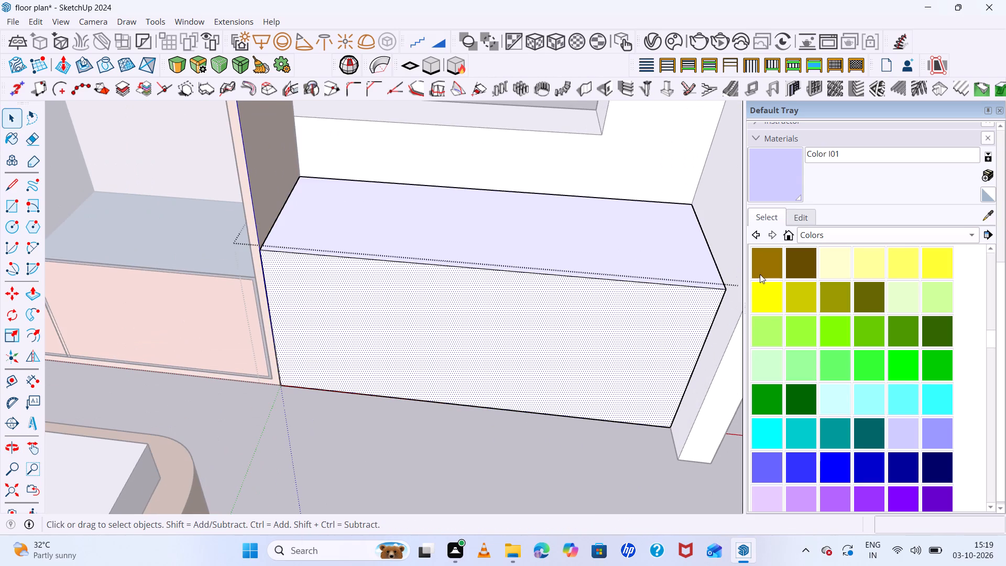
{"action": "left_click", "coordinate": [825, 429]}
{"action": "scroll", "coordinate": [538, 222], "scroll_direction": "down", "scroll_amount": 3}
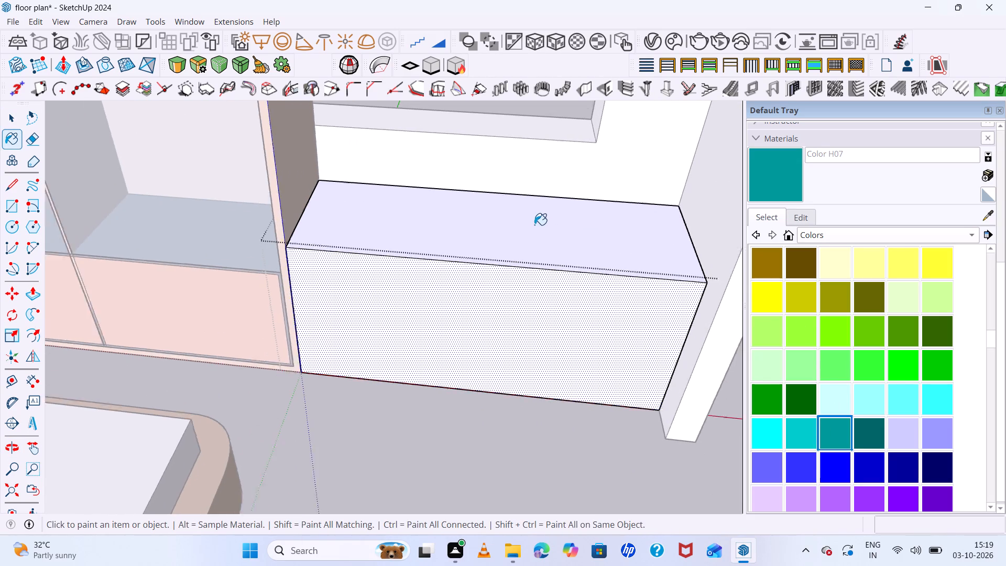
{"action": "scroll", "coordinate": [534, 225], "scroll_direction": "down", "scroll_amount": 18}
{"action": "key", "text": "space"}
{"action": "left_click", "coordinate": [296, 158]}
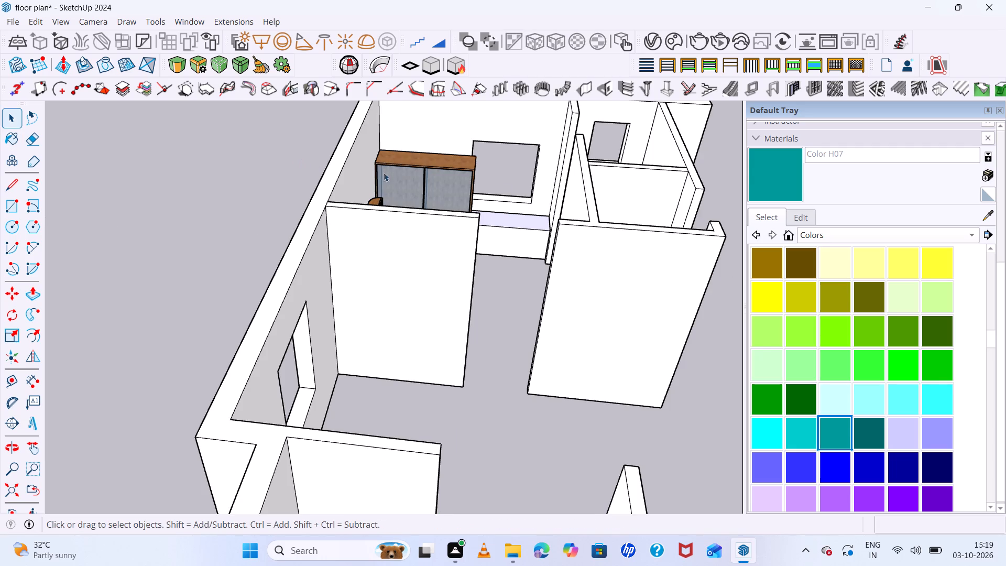
Paint the whole low unit beside the bedroom wardrobe with the dark teal Color H08.
{"action": "left_click", "coordinate": [874, 442]}
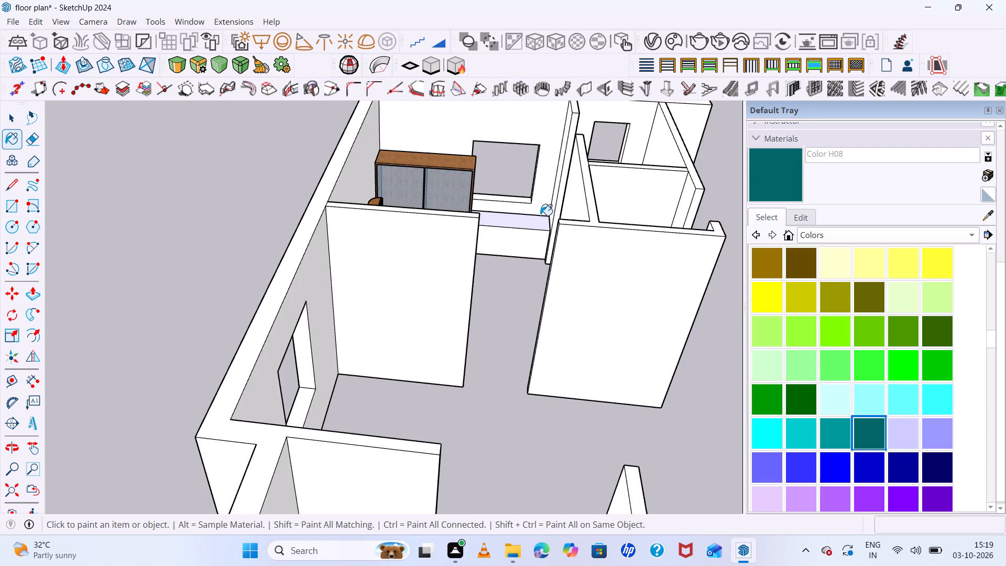
{"action": "left_click", "coordinate": [533, 222]}
Examine the painted low unit together with the wardrobe and bed from several angles.
{"action": "middle_click_drag", "start_coordinate": [529, 256], "coordinate": [394, 260]}
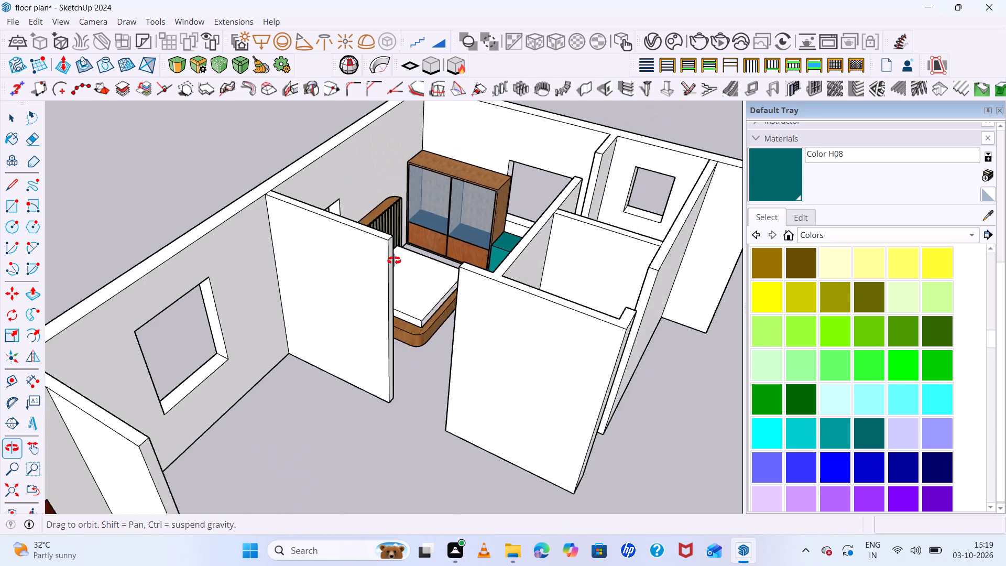
{"action": "middle_click_drag", "start_coordinate": [394, 260], "coordinate": [385, 257]}
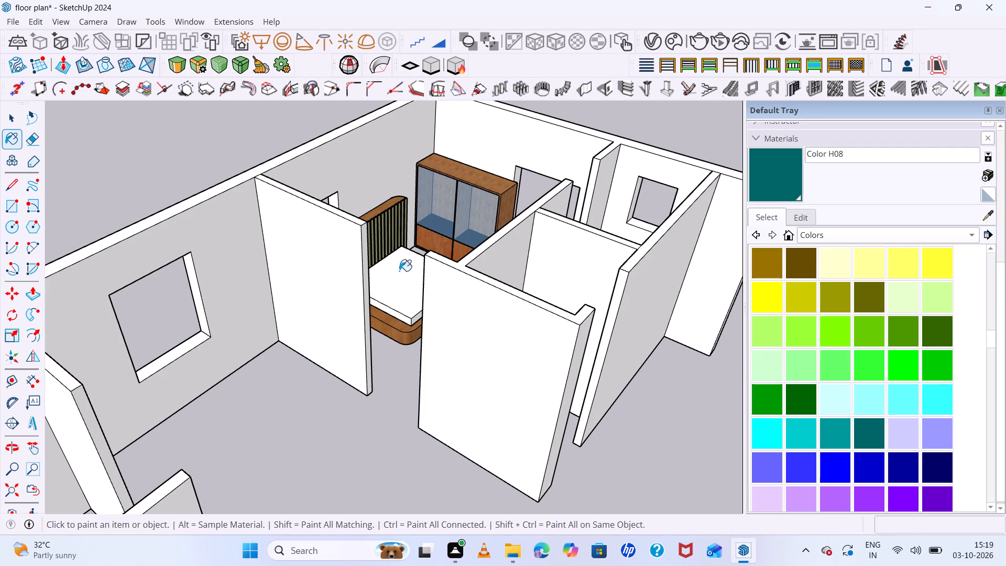
{"action": "scroll", "coordinate": [415, 230], "scroll_direction": "down", "scroll_amount": 6}
{"action": "middle_click_drag", "start_coordinate": [411, 257], "coordinate": [530, 345]}
{"action": "scroll", "coordinate": [354, 156], "scroll_direction": "up", "scroll_amount": 6}
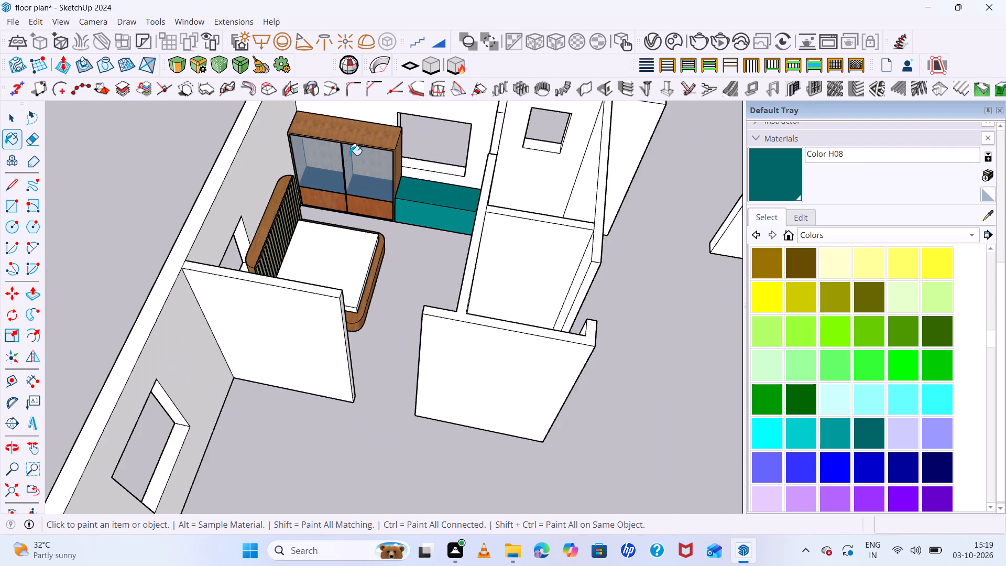
{"action": "scroll", "coordinate": [344, 169], "scroll_direction": "up", "scroll_amount": 5}
{"action": "middle_click_drag", "start_coordinate": [453, 238], "coordinate": [246, 265]}
{"action": "scroll", "coordinate": [245, 260], "scroll_direction": "down", "scroll_amount": 3}
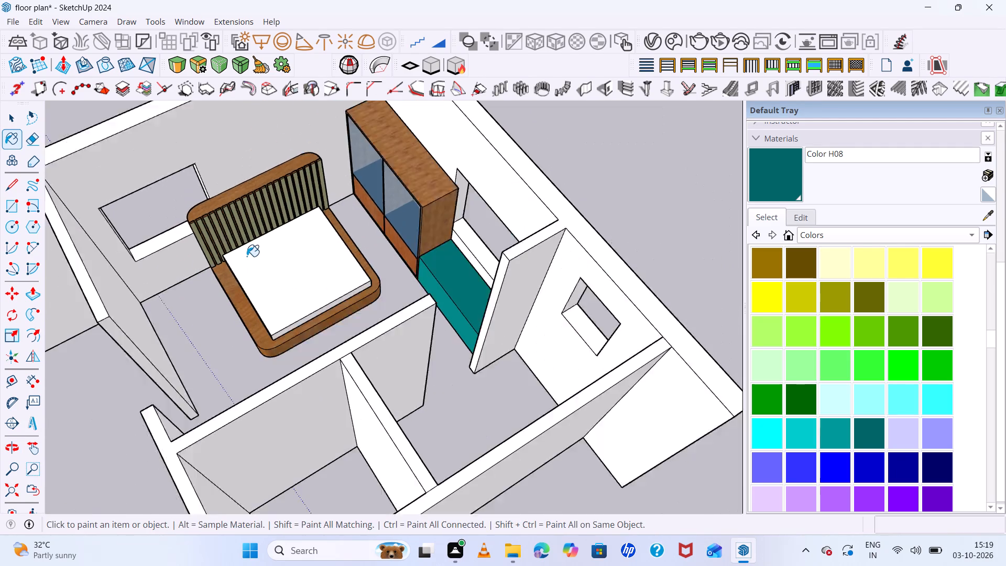
Examine the house's bedroom, adjoining rooms and remaining unfurnished areas alongside the floor plan from several angles.
{"action": "scroll", "coordinate": [247, 256], "scroll_direction": "down", "scroll_amount": 10}
{"action": "middle_click_drag", "start_coordinate": [312, 292], "coordinate": [473, 299]}
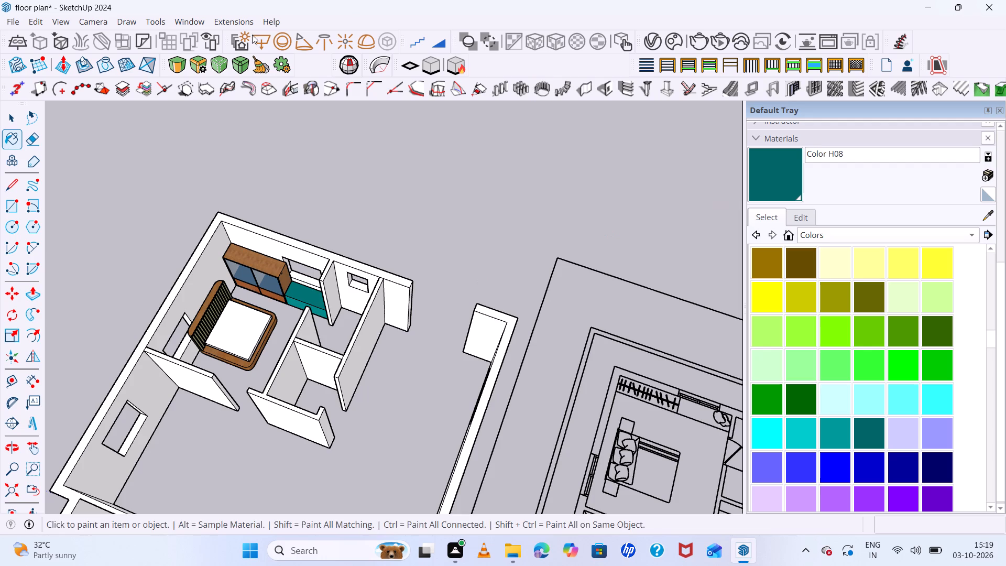
{"action": "scroll", "coordinate": [526, 344], "scroll_direction": "down", "scroll_amount": 4}
{"action": "middle_click_drag", "start_coordinate": [594, 346], "coordinate": [514, 263]}
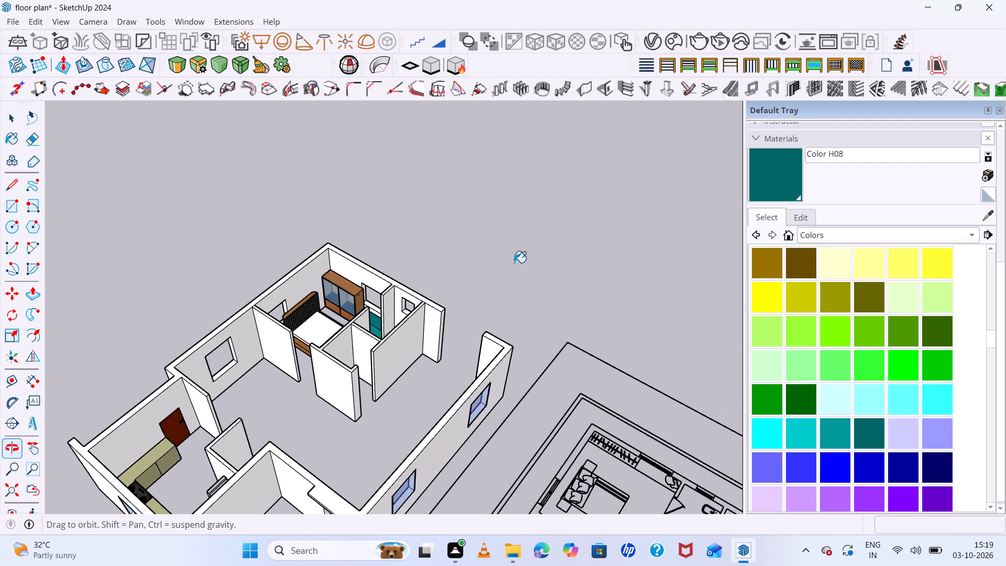
{"action": "key", "text": "space"}
{"action": "scroll", "coordinate": [542, 267], "scroll_direction": "down", "scroll_amount": 6}
{"action": "middle_click_drag", "start_coordinate": [418, 338], "coordinate": [427, 338]}
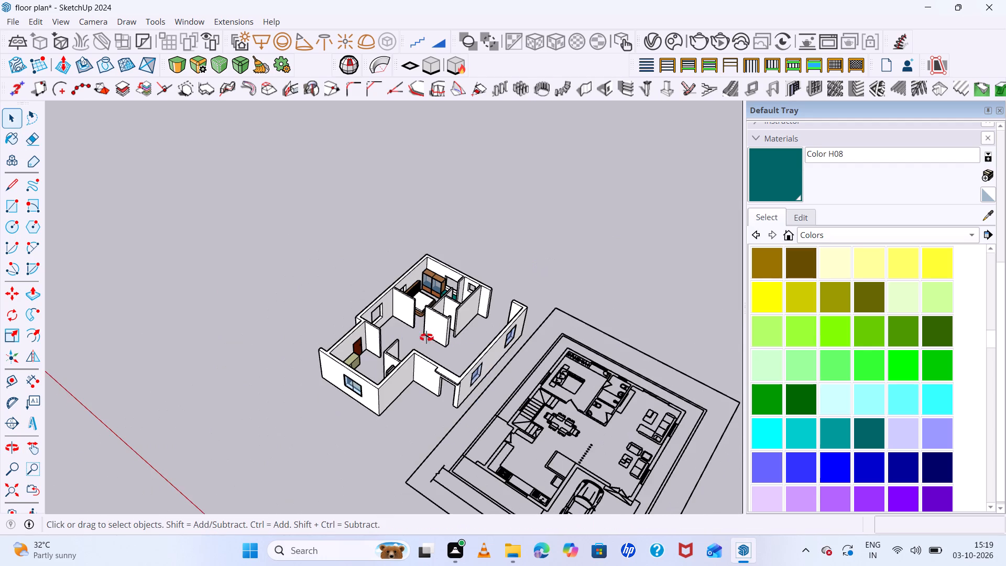
{"action": "middle_click_drag", "start_coordinate": [427, 338], "coordinate": [550, 314]}
{"action": "scroll", "coordinate": [428, 287], "scroll_direction": "up", "scroll_amount": 12}
{"action": "middle_click_drag", "start_coordinate": [393, 295], "coordinate": [425, 322]}
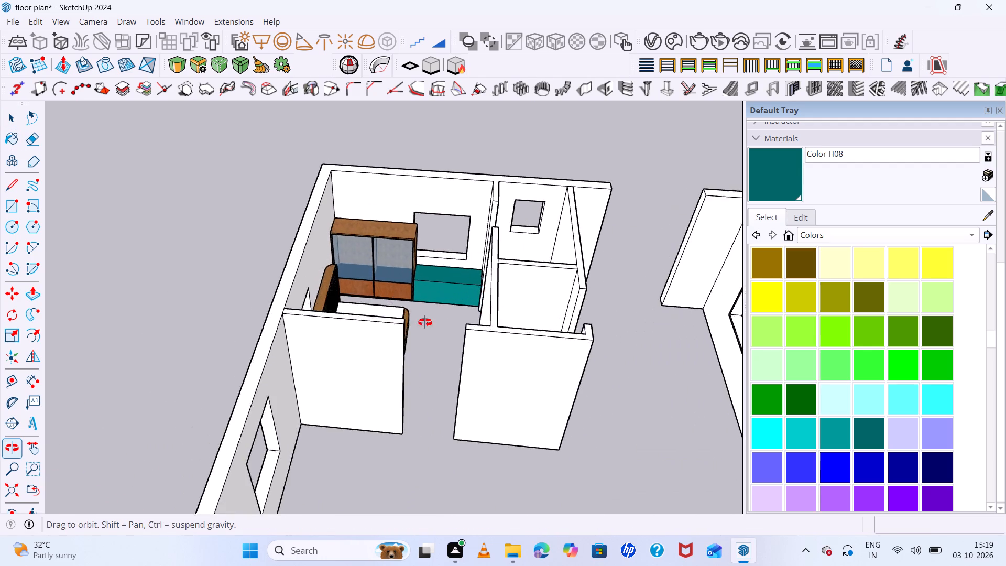
{"action": "middle_click_drag", "start_coordinate": [425, 322], "coordinate": [292, 265]}
{"action": "scroll", "coordinate": [296, 253], "scroll_direction": "down", "scroll_amount": 9}
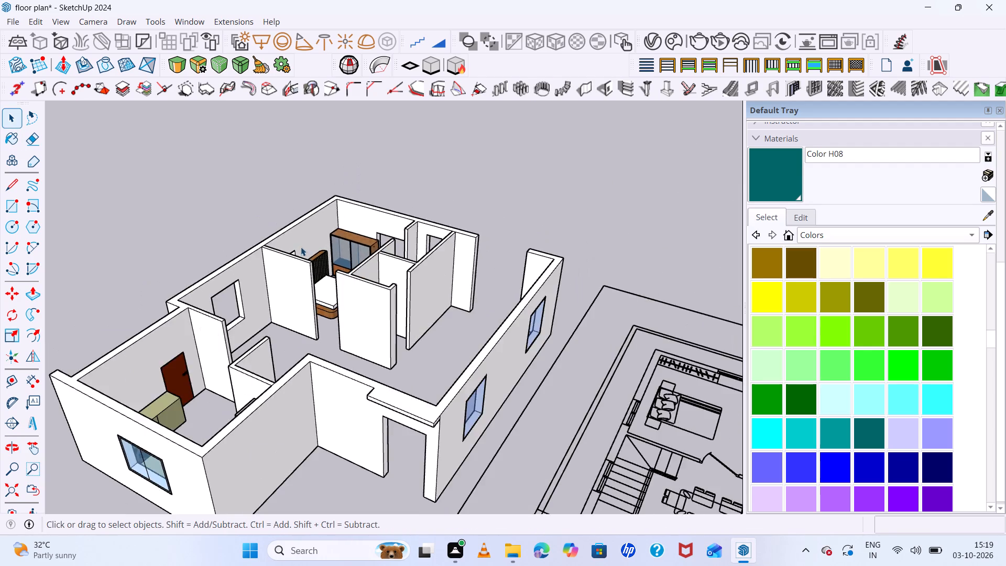
{"action": "scroll", "coordinate": [301, 247], "scroll_direction": "down", "scroll_amount": 4}
{"action": "middle_click_drag", "start_coordinate": [389, 336], "coordinate": [493, 384]}
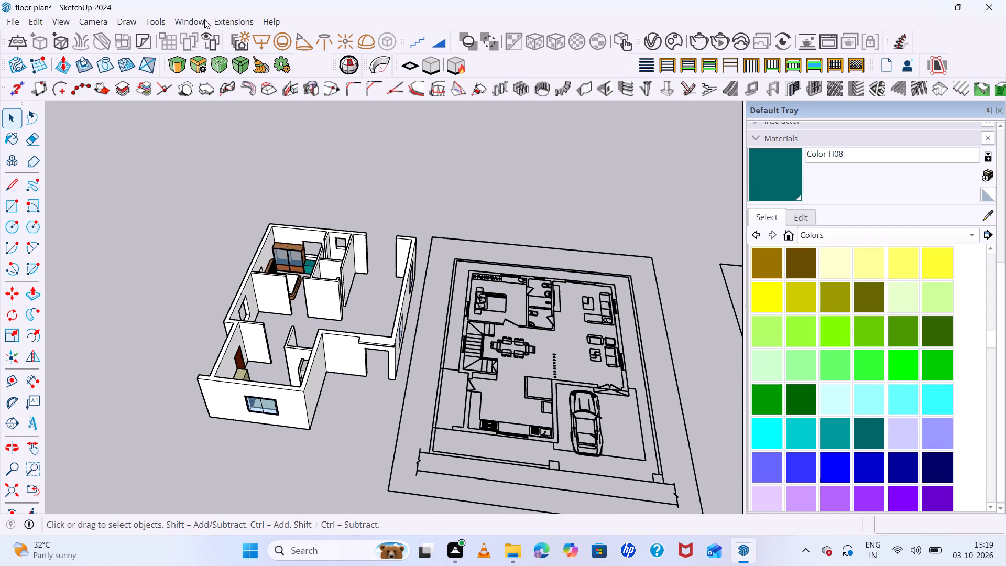
Search 3D Warehouse for "sofa" models.
{"action": "left_click", "coordinate": [195, 22]}
{"action": "left_click", "coordinate": [217, 124]}
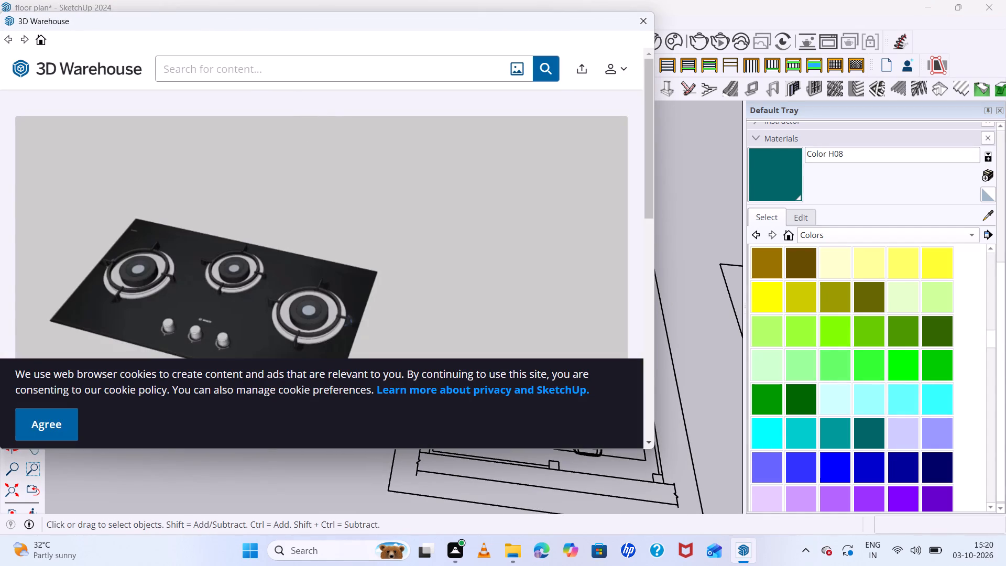
{"action": "left_click", "coordinate": [42, 44]}
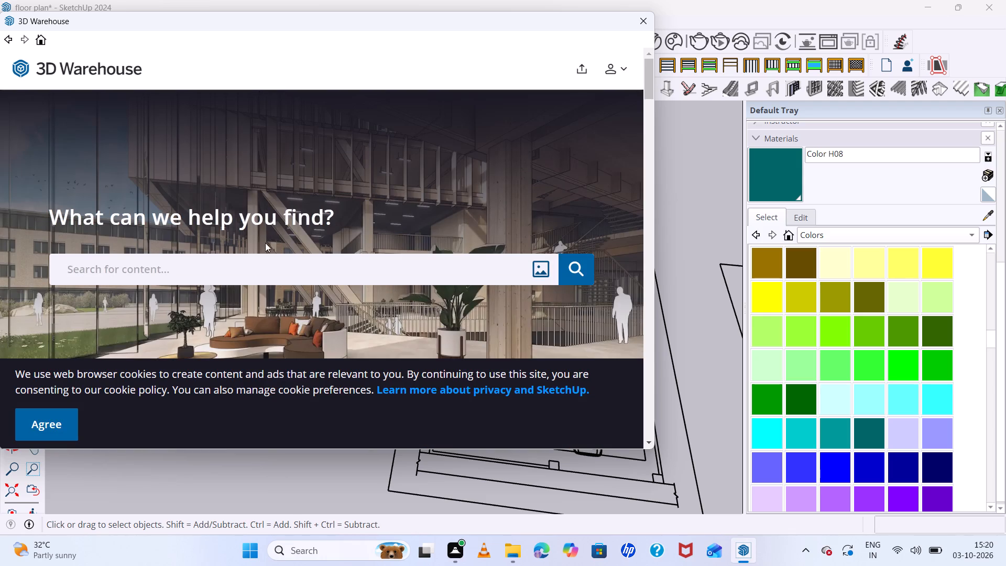
{"action": "left_click", "coordinate": [257, 271]}
{"action": "type", "text": "so"}
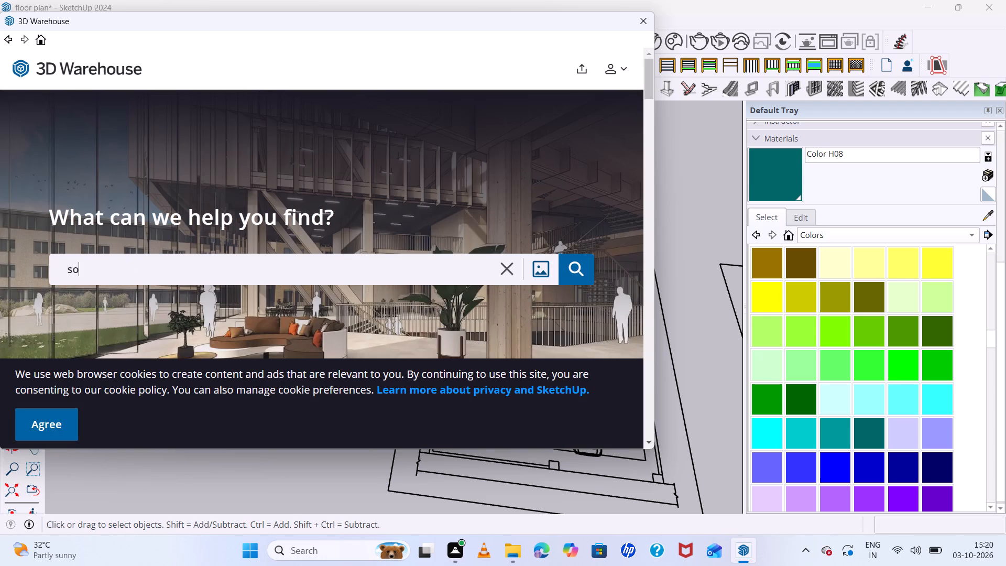
{"action": "type", "text": "fa"}
{"action": "key", "text": "Return"}
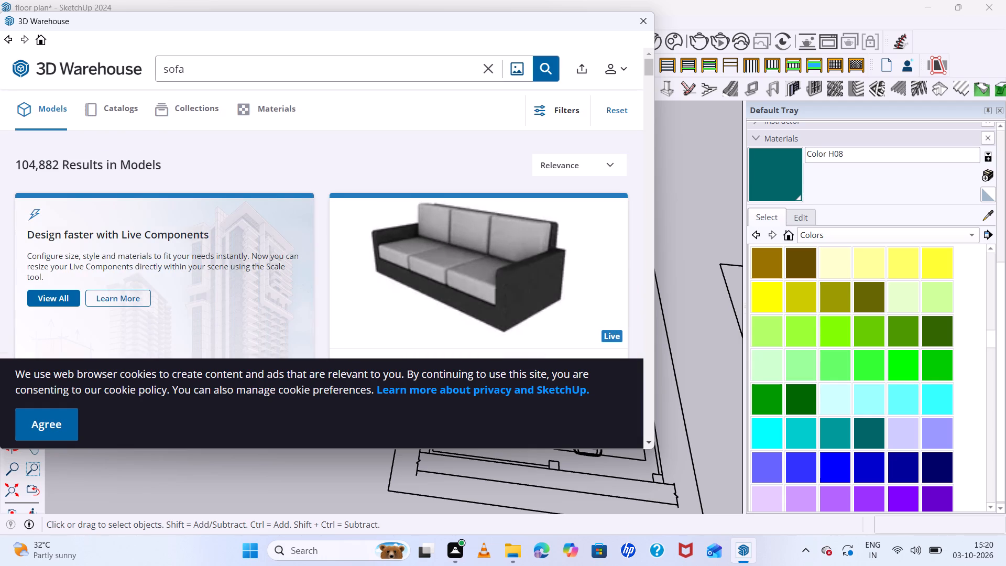
Browse the sofa results and inspect the page of the black and grey three-seat Live sofa.
{"action": "scroll", "coordinate": [425, 274], "scroll_direction": "down", "scroll_amount": 5}
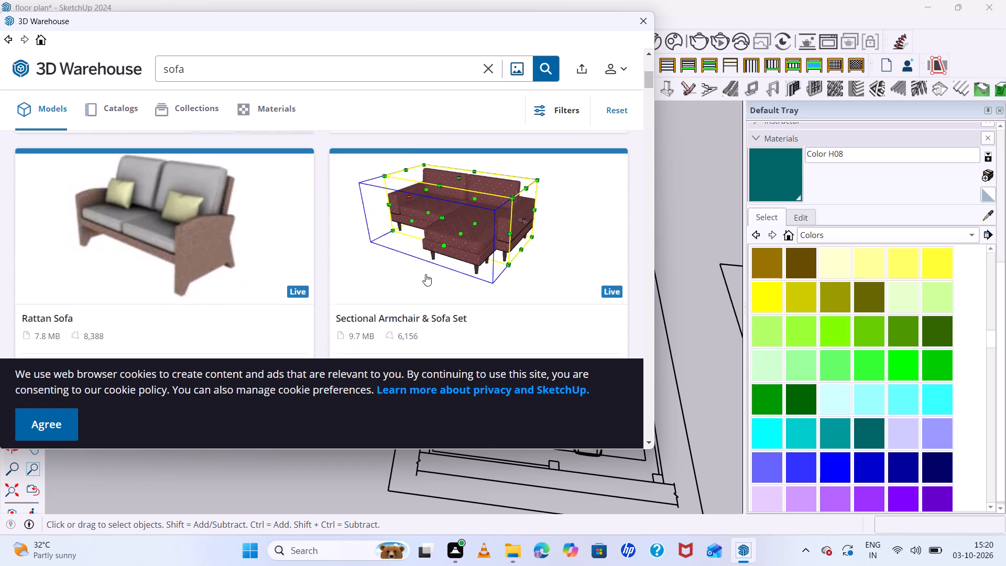
{"action": "scroll", "coordinate": [425, 274], "scroll_direction": "down", "scroll_amount": 4}
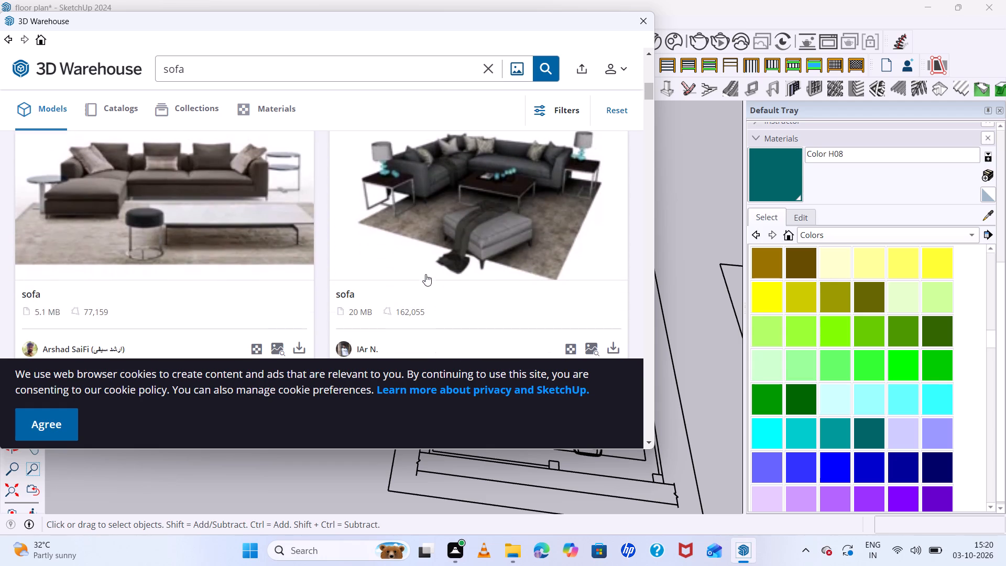
{"action": "scroll", "coordinate": [425, 274], "scroll_direction": "up", "scroll_amount": 9}
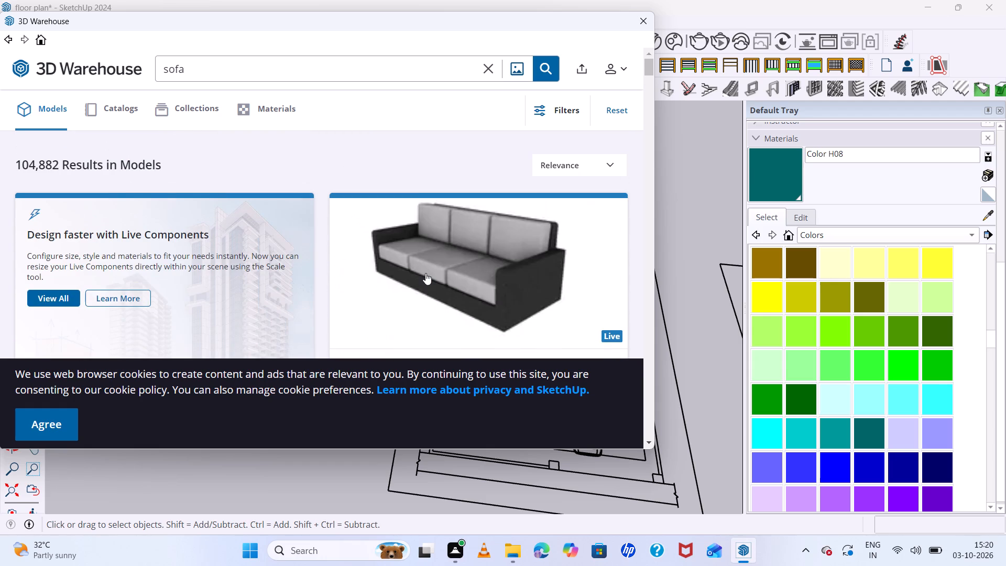
{"action": "left_click", "coordinate": [425, 272]}
{"action": "scroll", "coordinate": [433, 260], "scroll_direction": "down", "scroll_amount": 6}
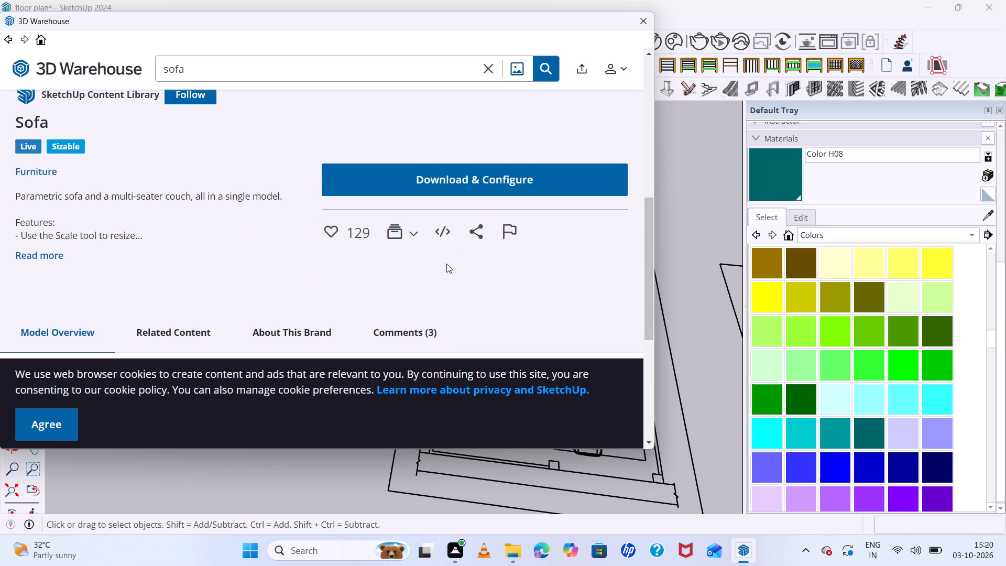
{"action": "scroll", "coordinate": [446, 264], "scroll_direction": "down", "scroll_amount": 2}
{"action": "scroll", "coordinate": [446, 264], "scroll_direction": "up", "scroll_amount": 9}
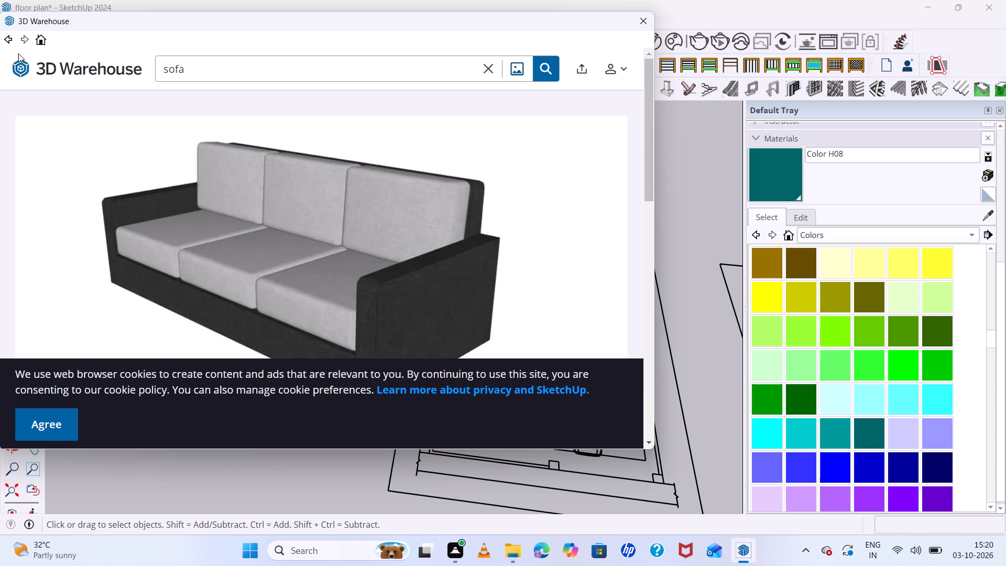
{"action": "left_click", "coordinate": [10, 40]}
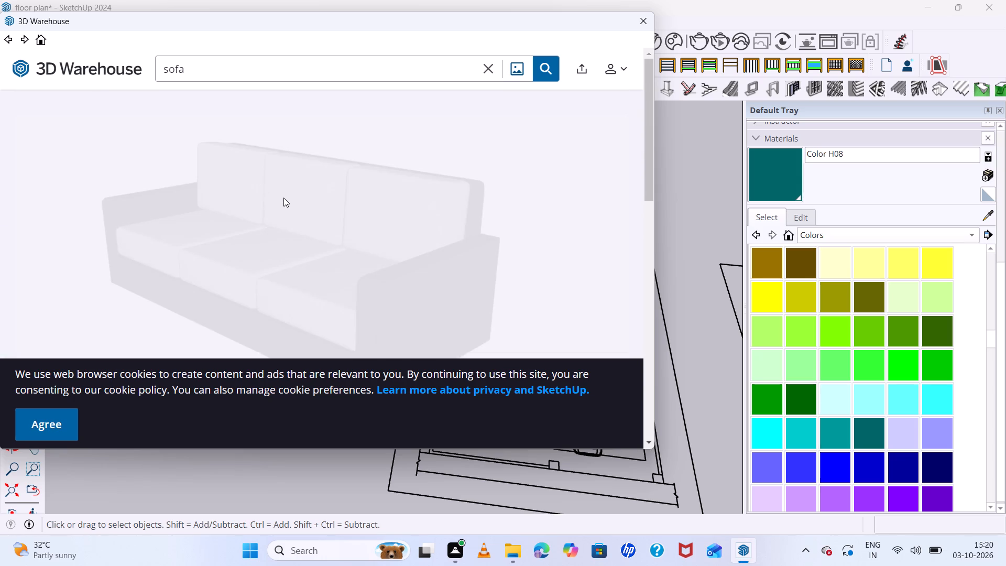
Download the light beige SOFA with dark blue cushions into the model and place it just outside the floor plan's boundary.
{"action": "scroll", "coordinate": [312, 212], "scroll_direction": "down", "scroll_amount": 6}
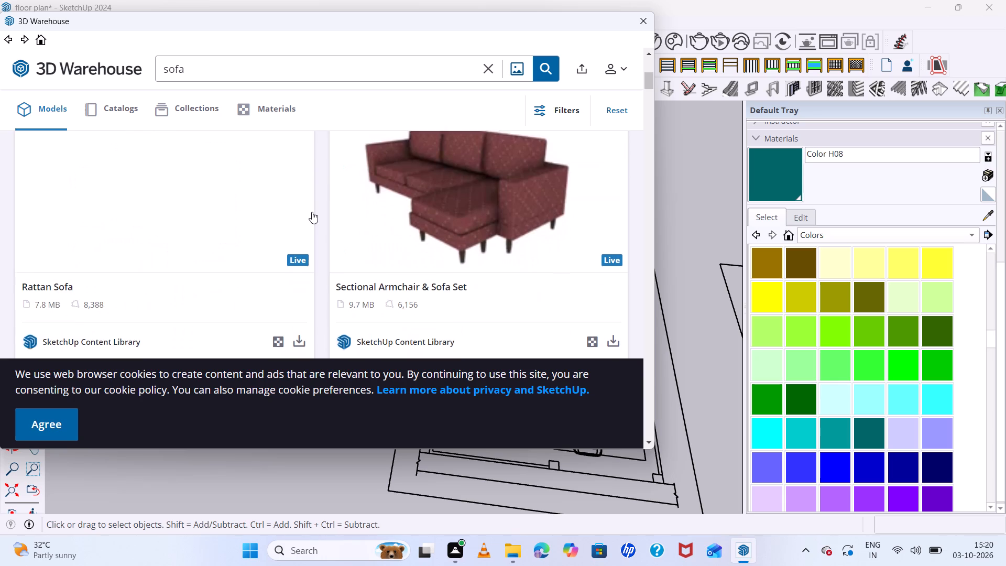
{"action": "scroll", "coordinate": [312, 212], "scroll_direction": "down", "scroll_amount": 5}
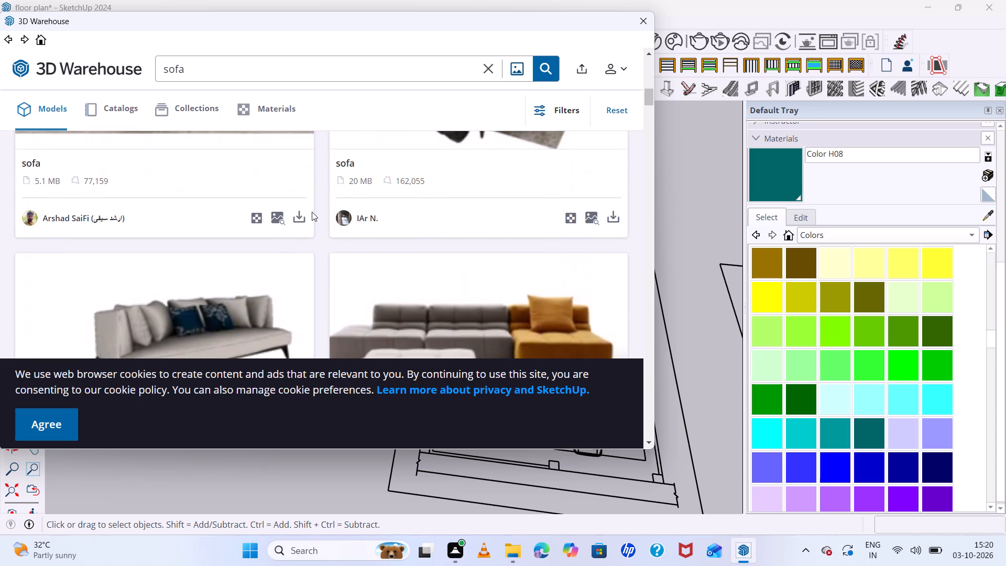
{"action": "scroll", "coordinate": [312, 212], "scroll_direction": "down", "scroll_amount": 1}
{"action": "left_click", "coordinate": [223, 230]}
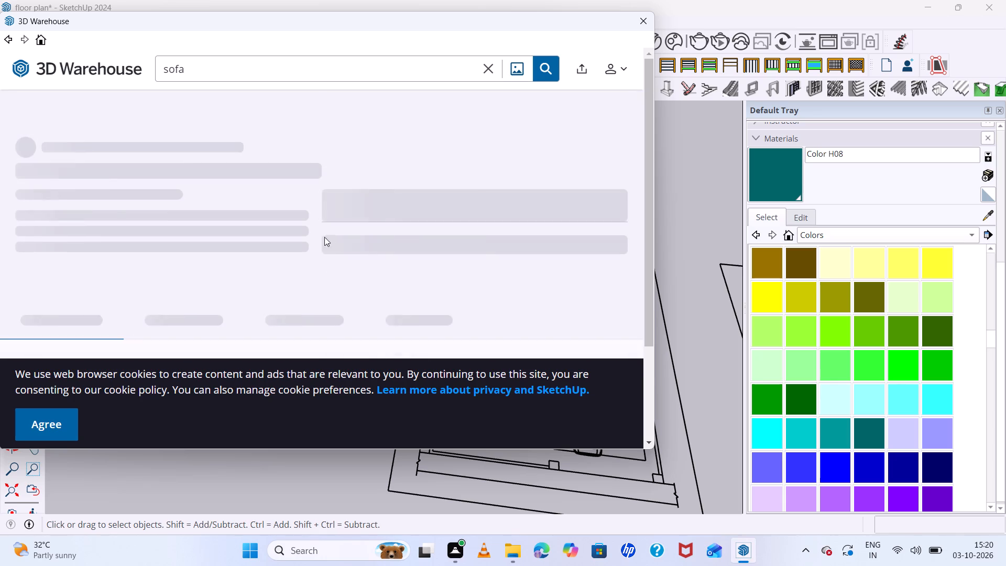
{"action": "scroll", "coordinate": [423, 251], "scroll_direction": "down", "scroll_amount": 2}
{"action": "scroll", "coordinate": [463, 294], "scroll_direction": "down", "scroll_amount": 3}
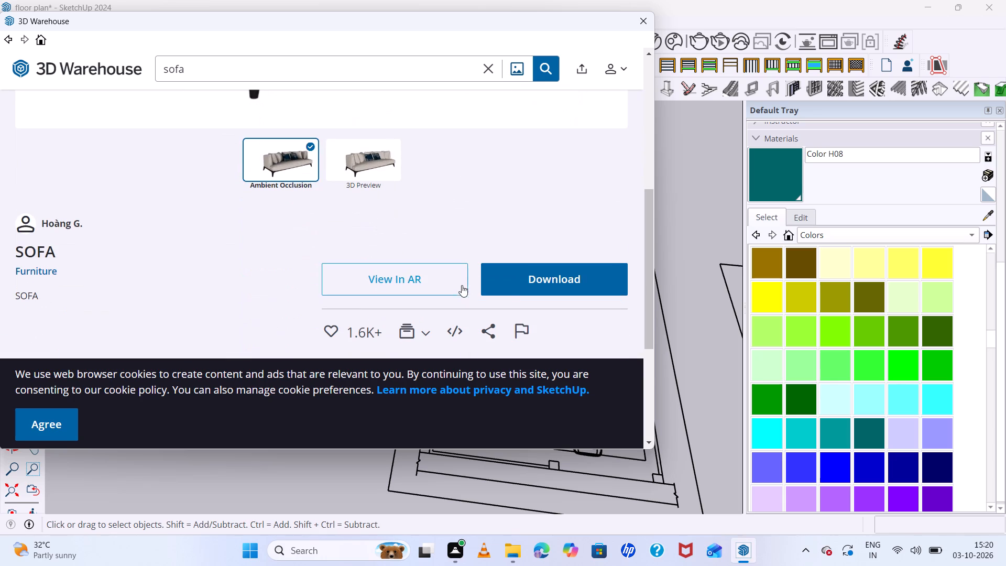
{"action": "left_click", "coordinate": [516, 285]}
{"action": "left_click", "coordinate": [281, 247]}
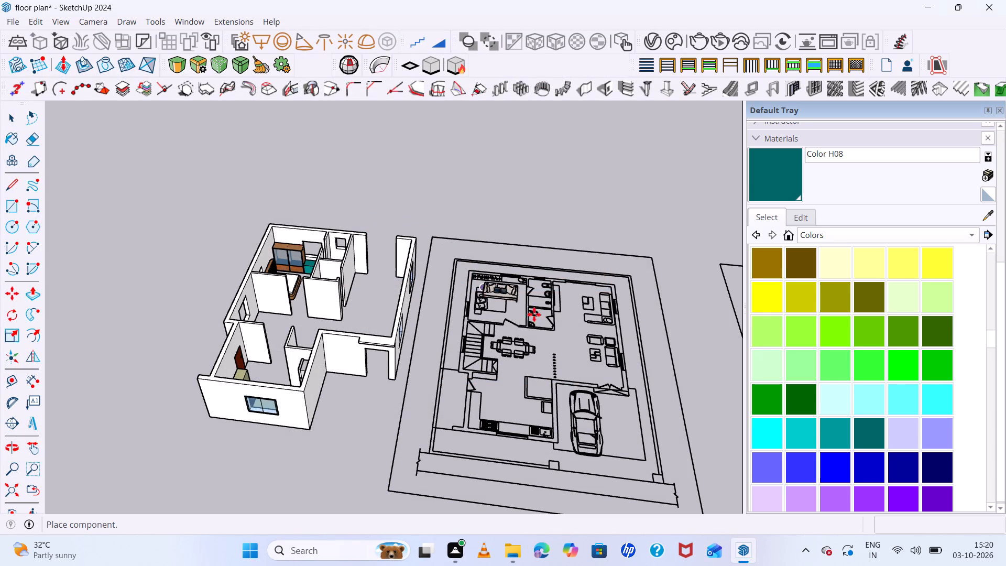
{"action": "scroll", "coordinate": [579, 322], "scroll_direction": "up", "scroll_amount": 6}
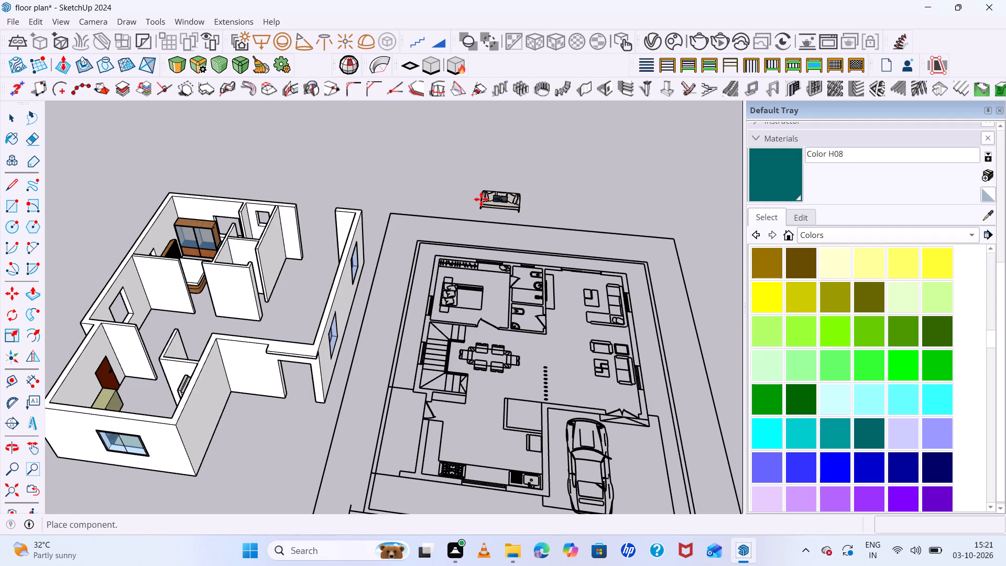
{"action": "left_click", "coordinate": [481, 199]}
Rotate the newly placed sofa about 92° on the ground plane.
{"action": "scroll", "coordinate": [496, 198], "scroll_direction": "up", "scroll_amount": 13}
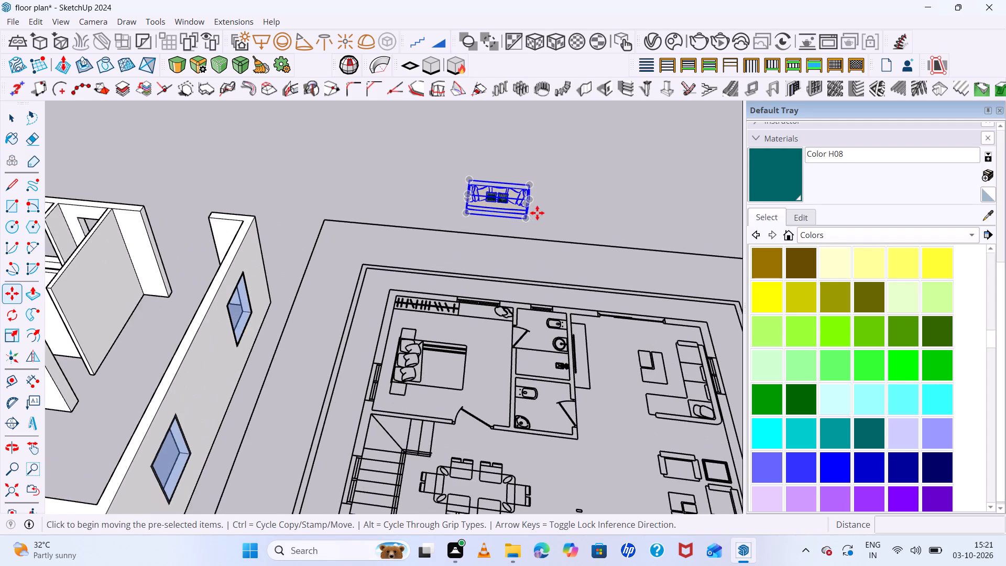
{"action": "middle_click_drag", "start_coordinate": [537, 214], "coordinate": [518, 270]}
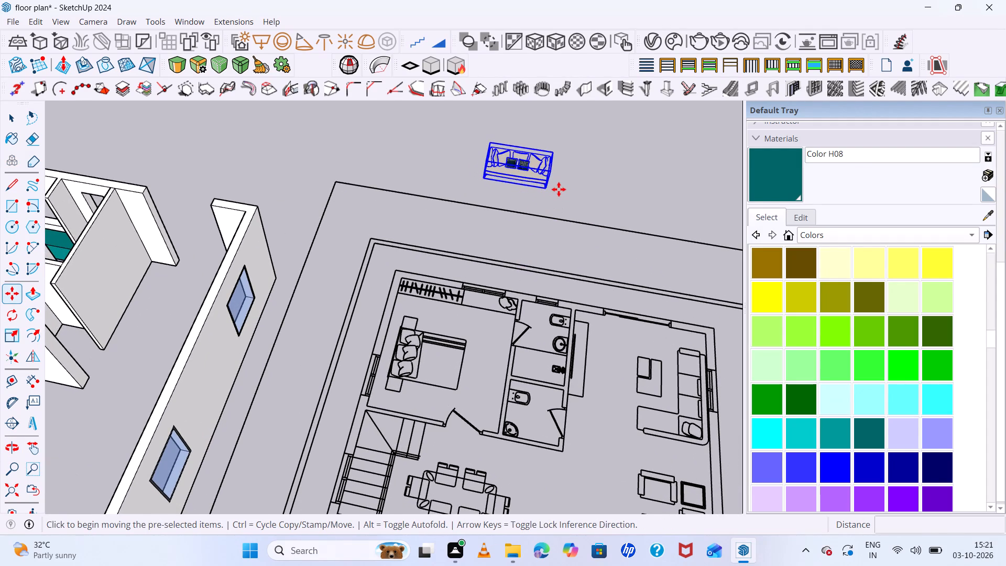
{"action": "key", "text": "q"}
{"action": "left_click", "coordinate": [559, 189]}
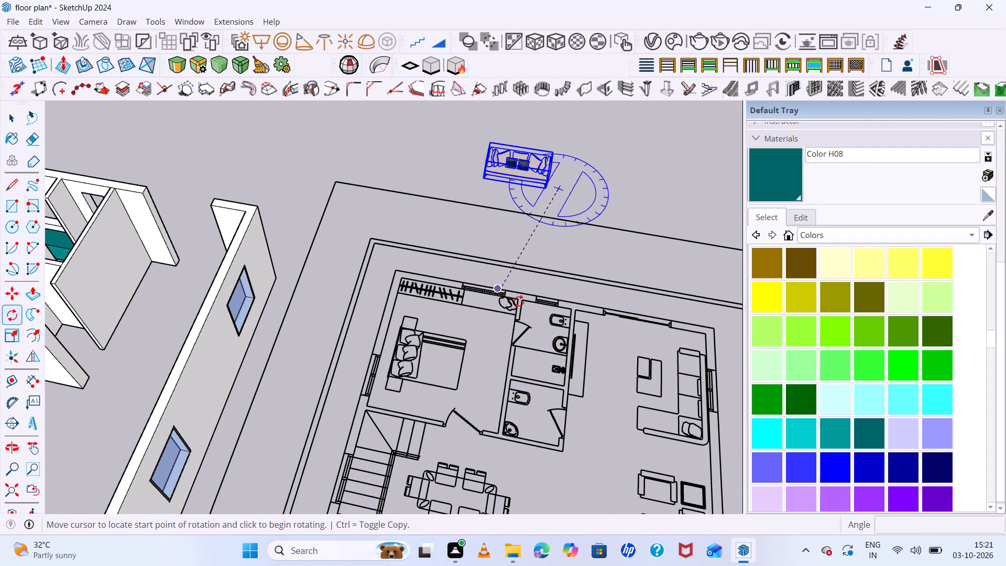
{"action": "left_click", "coordinate": [550, 315]}
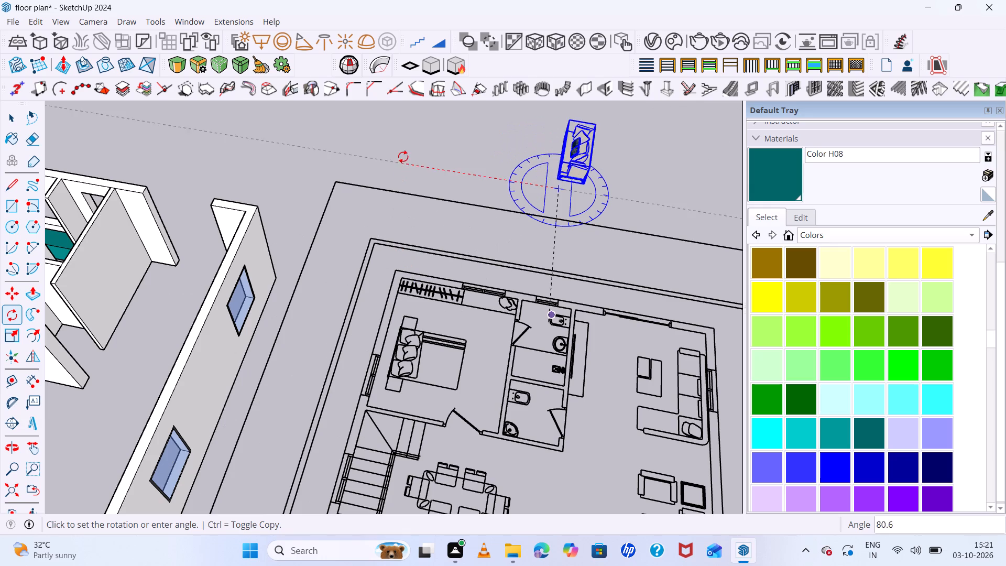
{"action": "left_click", "coordinate": [408, 165]}
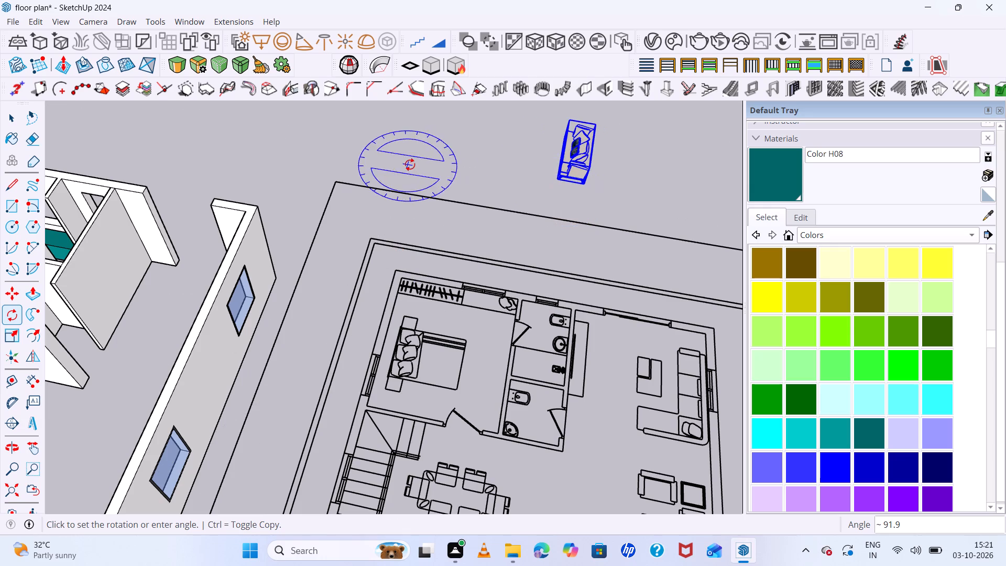
{"action": "key", "text": "space"}
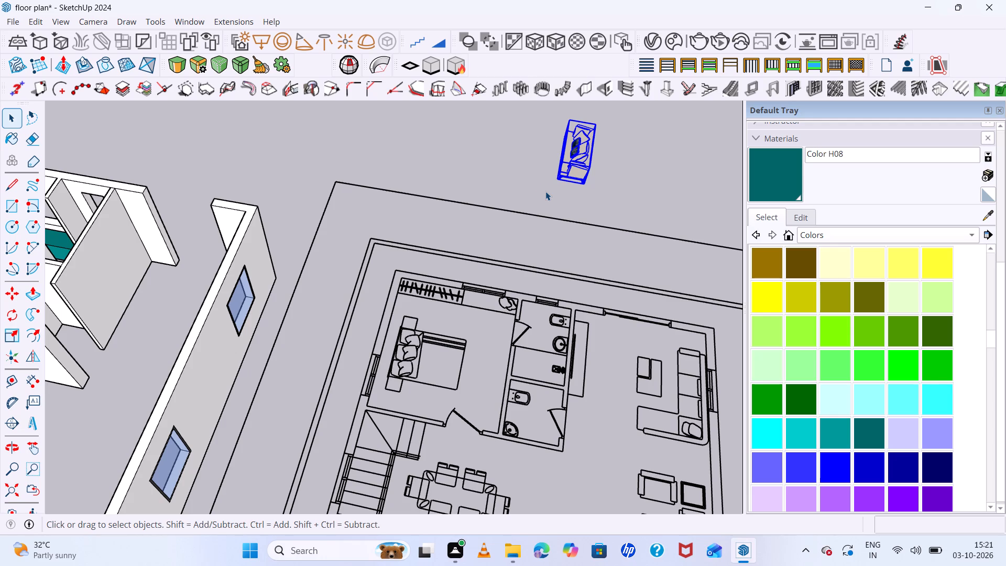
Move the sofa about 45' 5" from outside the floor plan into the modelled house's living area, beside the windowed wall.
{"action": "key", "text": "m"}
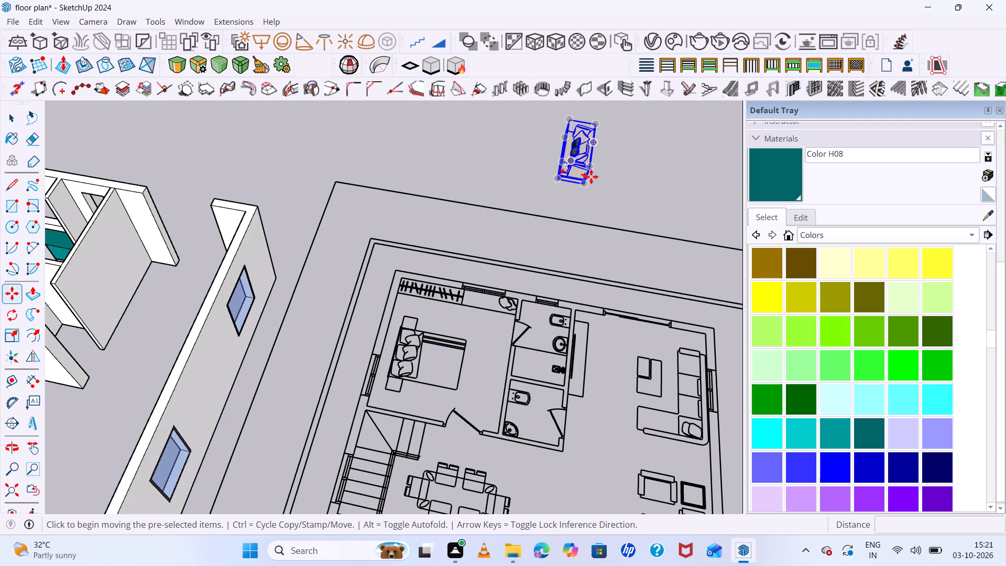
{"action": "scroll", "coordinate": [586, 192], "scroll_direction": "down", "scroll_amount": 4}
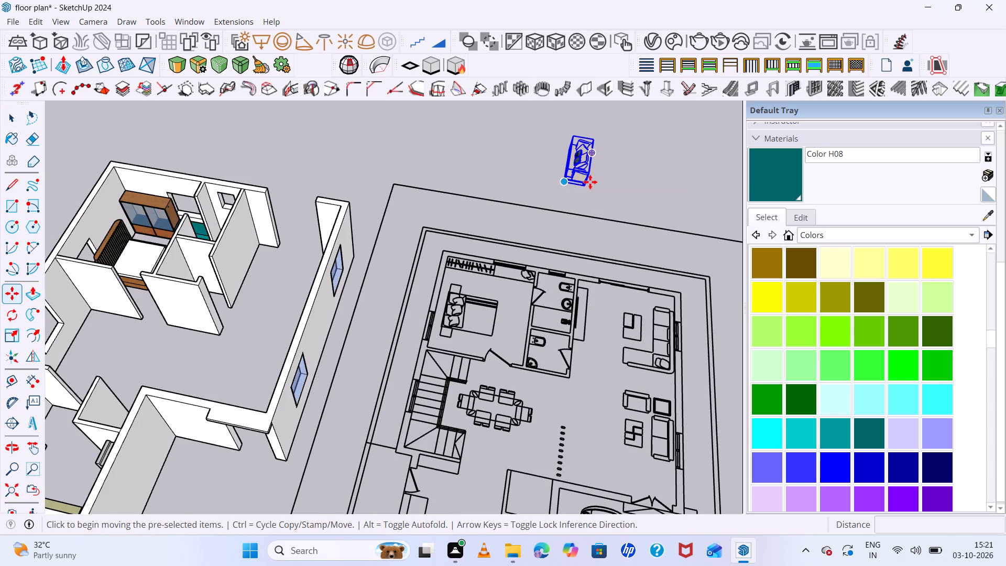
{"action": "left_click", "coordinate": [585, 182]}
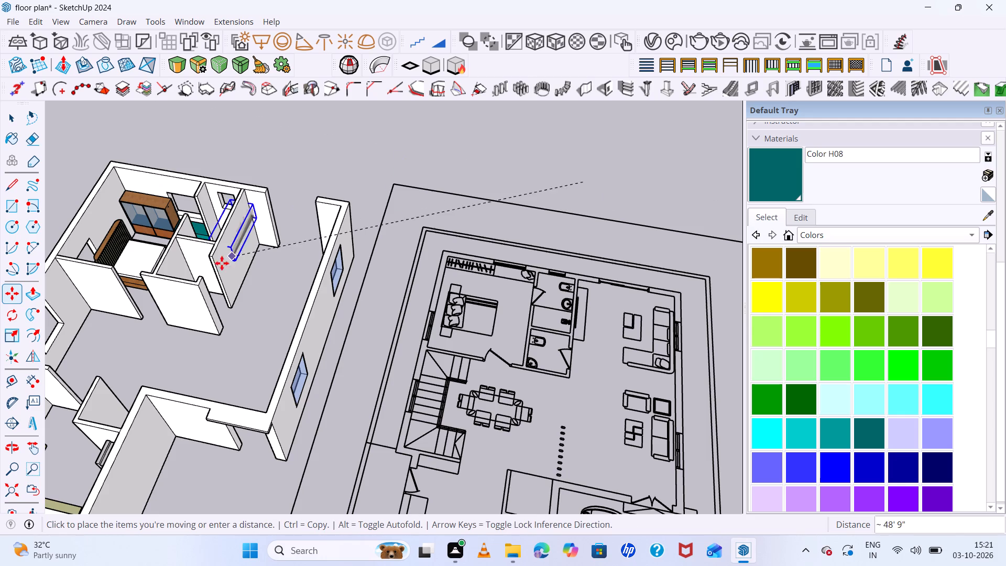
{"action": "scroll", "coordinate": [244, 308], "scroll_direction": "down", "scroll_amount": 4}
{"action": "middle_click_drag", "start_coordinate": [248, 315], "coordinate": [375, 315]}
{"action": "scroll", "coordinate": [368, 276], "scroll_direction": "down", "scroll_amount": 5}
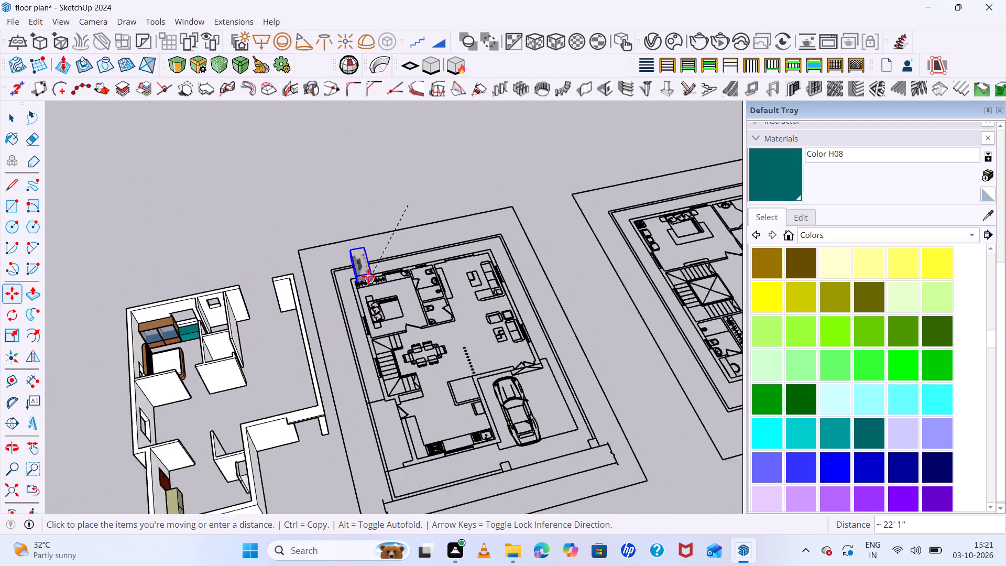
{"action": "scroll", "coordinate": [369, 236], "scroll_direction": "down", "scroll_amount": 4}
{"action": "scroll", "coordinate": [323, 311], "scroll_direction": "up", "scroll_amount": 5}
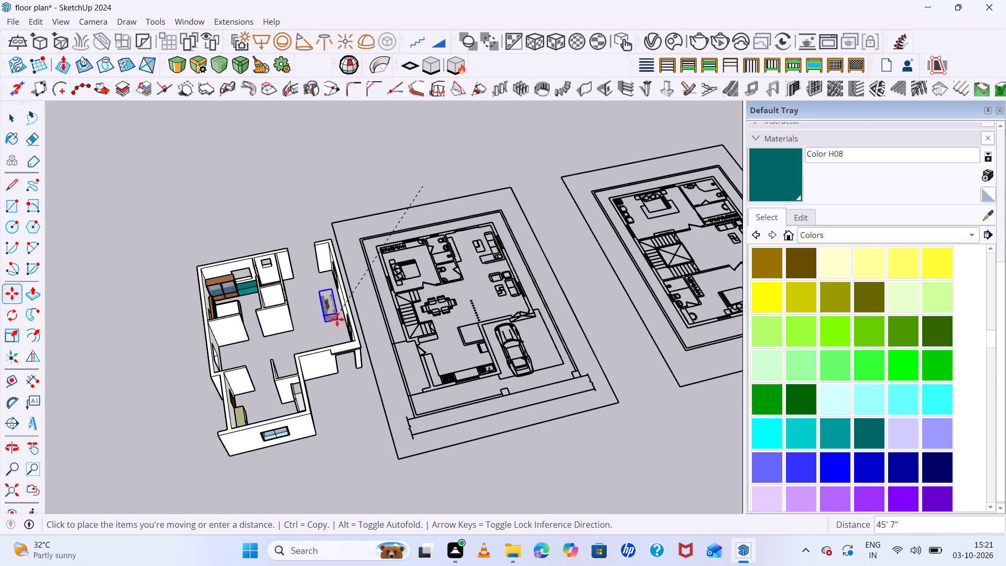
{"action": "scroll", "coordinate": [337, 324], "scroll_direction": "up", "scroll_amount": 14}
{"action": "scroll", "coordinate": [338, 320], "scroll_direction": "down", "scroll_amount": 6}
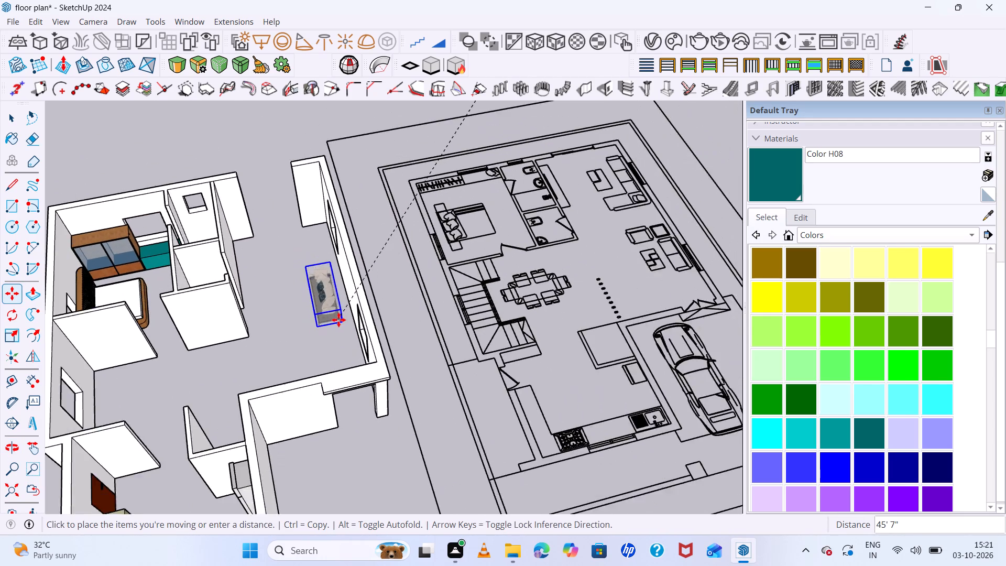
{"action": "middle_click_drag", "start_coordinate": [338, 320], "coordinate": [381, 300]}
{"action": "scroll", "coordinate": [337, 289], "scroll_direction": "up", "scroll_amount": 5}
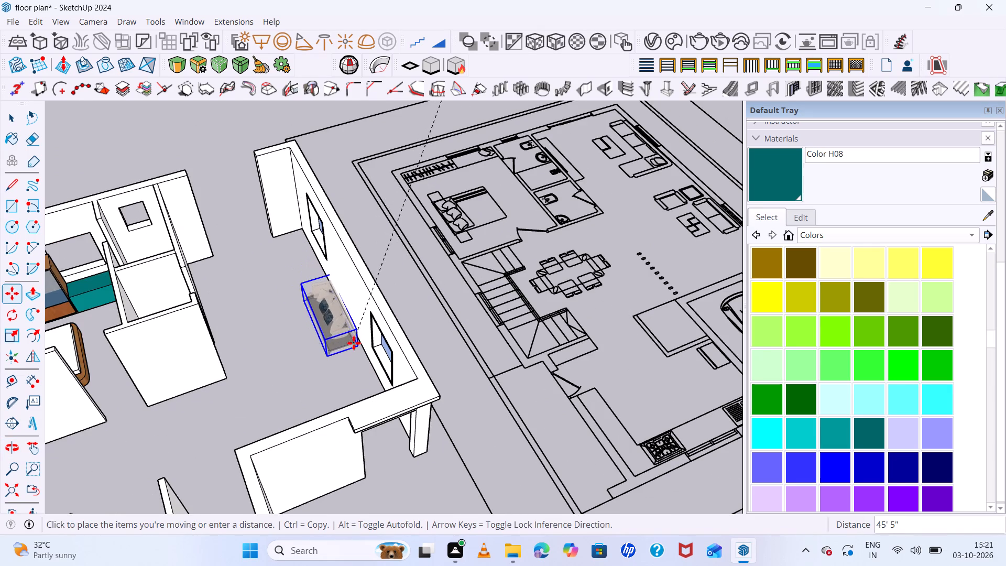
{"action": "left_click", "coordinate": [354, 343]}
Shift the sofa slightly away from the windowed wall of the living area.
{"action": "middle_click_drag", "start_coordinate": [353, 343], "coordinate": [354, 270]}
{"action": "scroll", "coordinate": [345, 304], "scroll_direction": "up", "scroll_amount": 4}
{"action": "scroll", "coordinate": [338, 278], "scroll_direction": "down", "scroll_amount": 6}
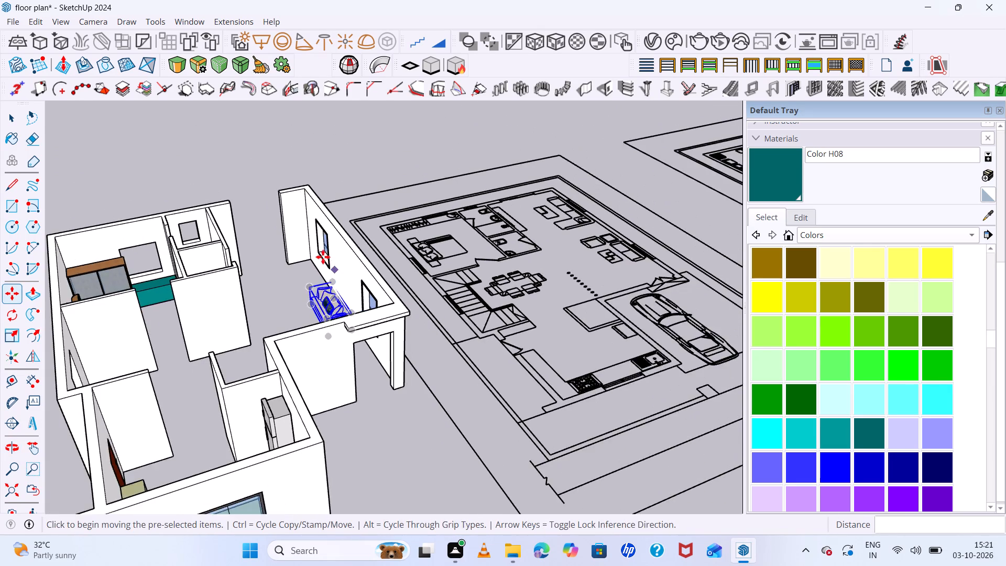
{"action": "scroll", "coordinate": [323, 257], "scroll_direction": "down", "scroll_amount": 3}
{"action": "middle_click_drag", "start_coordinate": [322, 281], "coordinate": [335, 341]}
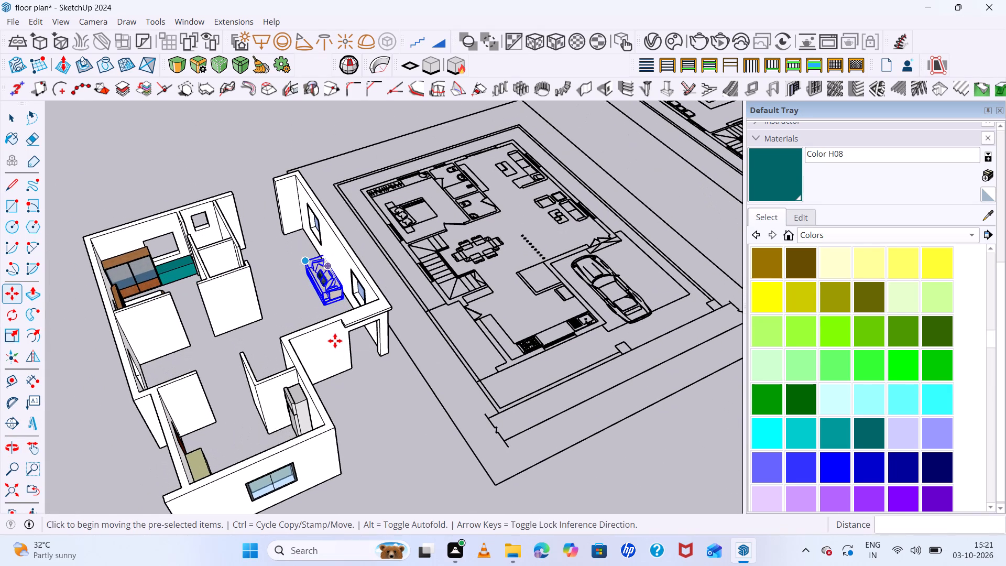
{"action": "scroll", "coordinate": [352, 302], "scroll_direction": "up", "scroll_amount": 2}
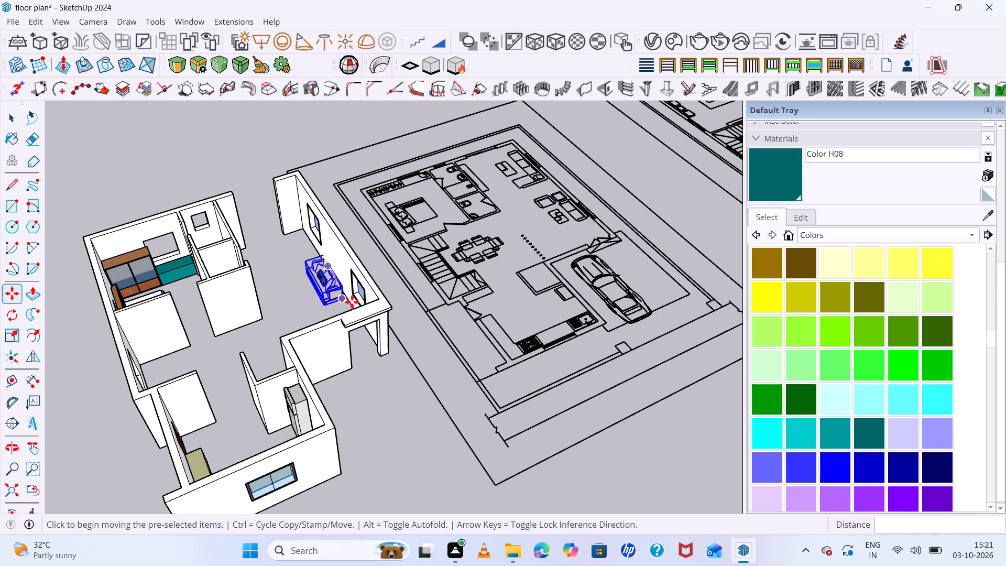
{"action": "scroll", "coordinate": [352, 302], "scroll_direction": "up", "scroll_amount": 15}
{"action": "left_click", "coordinate": [334, 307]}
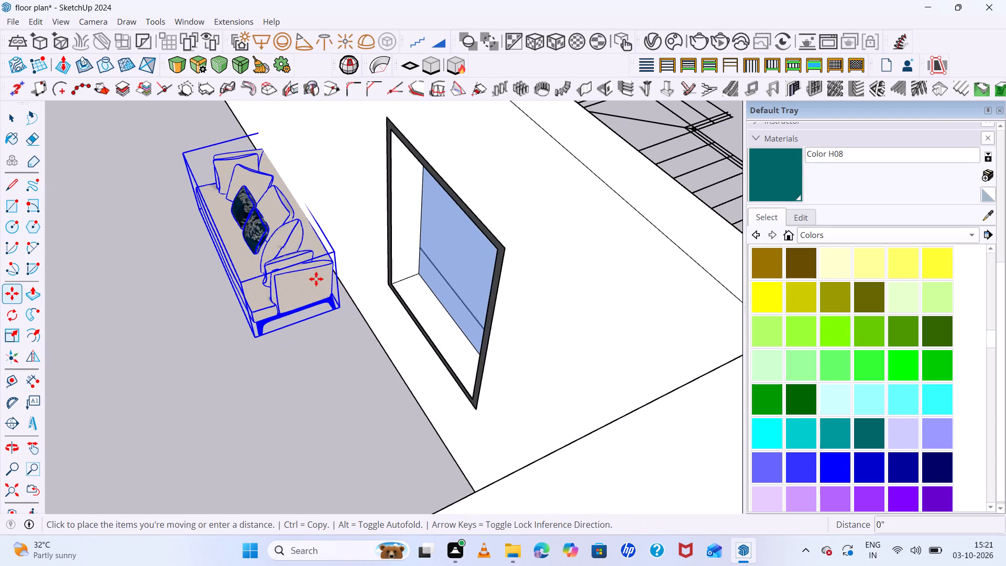
{"action": "left_click", "coordinate": [277, 285]}
Move the sofa about 1' 5" back toward the windowed wall and clear the selection.
{"action": "middle_click_drag", "start_coordinate": [286, 296], "coordinate": [404, 266]}
{"action": "scroll", "coordinate": [391, 227], "scroll_direction": "down", "scroll_amount": 6}
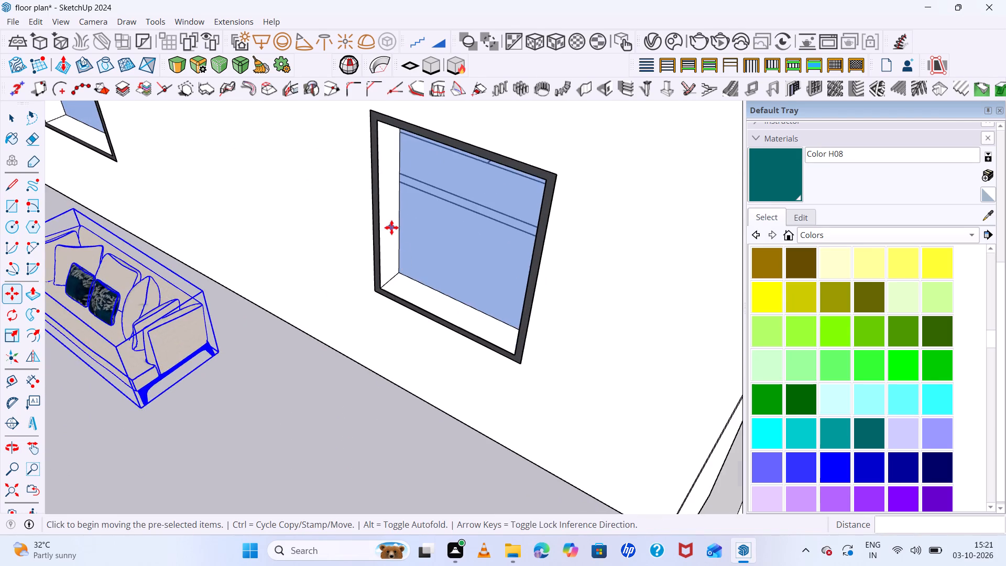
{"action": "scroll", "coordinate": [391, 227], "scroll_direction": "down", "scroll_amount": 1}
{"action": "scroll", "coordinate": [342, 237], "scroll_direction": "down", "scroll_amount": 2}
{"action": "middle_click_drag", "start_coordinate": [226, 286], "coordinate": [326, 292]}
{"action": "scroll", "coordinate": [334, 246], "scroll_direction": "down", "scroll_amount": 7}
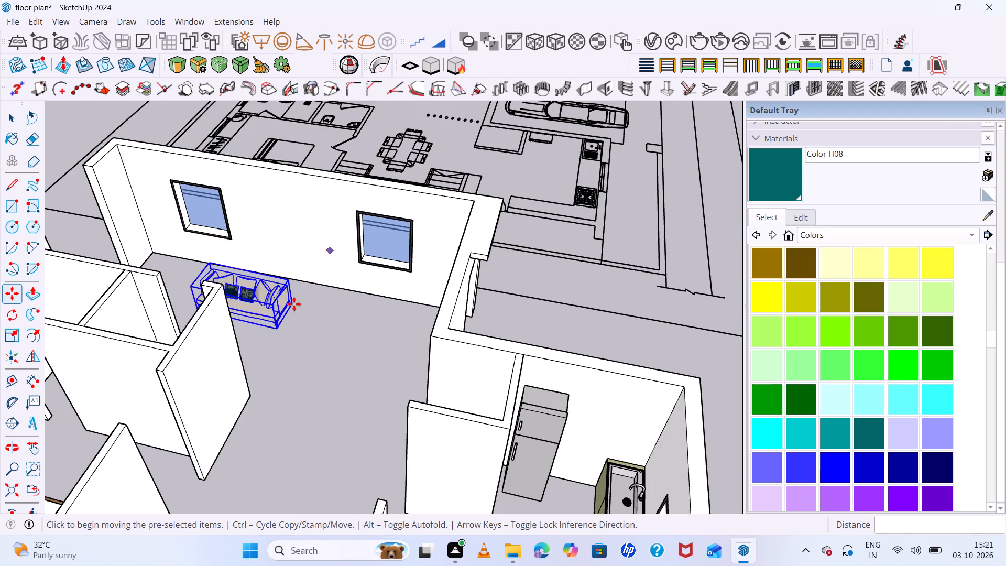
{"action": "scroll", "coordinate": [294, 304], "scroll_direction": "up", "scroll_amount": 18}
{"action": "left_click", "coordinate": [295, 346]}
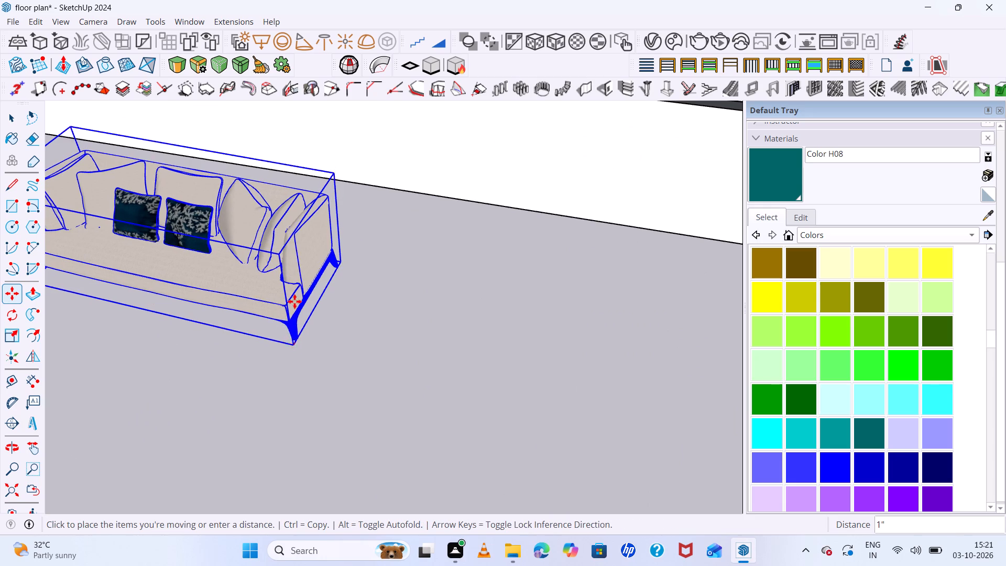
{"action": "left_click", "coordinate": [274, 301]}
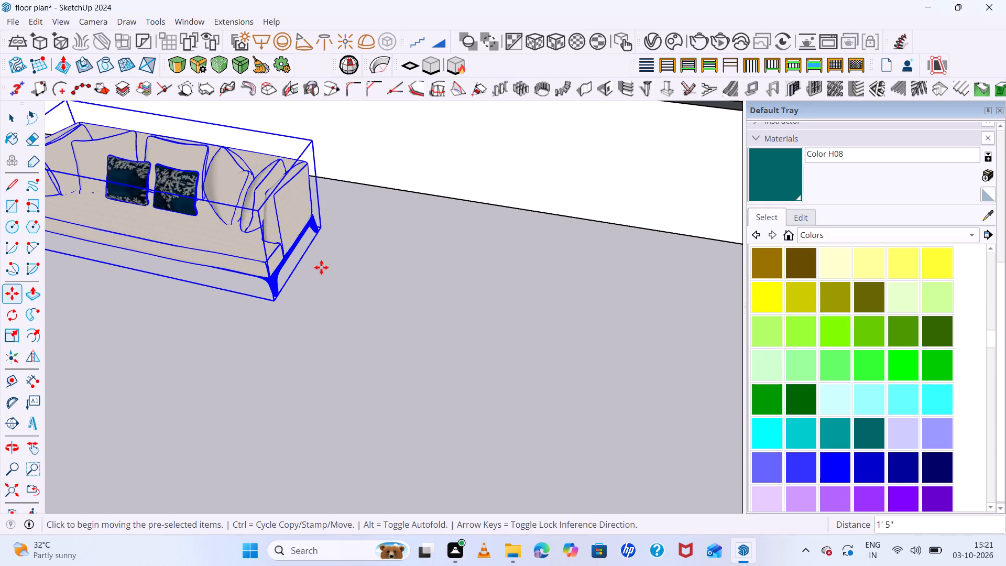
{"action": "key", "text": "space"}
{"action": "left_click", "coordinate": [344, 280]}
Examine the sofa's placement in the modelled house and compare the layout with the adjacent floor plan.
{"action": "scroll", "coordinate": [269, 286], "scroll_direction": "down", "scroll_amount": 11}
{"action": "middle_click_drag", "start_coordinate": [311, 292], "coordinate": [132, 278]}
{"action": "scroll", "coordinate": [326, 235], "scroll_direction": "up", "scroll_amount": 6}
{"action": "scroll", "coordinate": [231, 209], "scroll_direction": "down", "scroll_amount": 14}
{"action": "scroll", "coordinate": [307, 244], "scroll_direction": "down", "scroll_amount": 4}
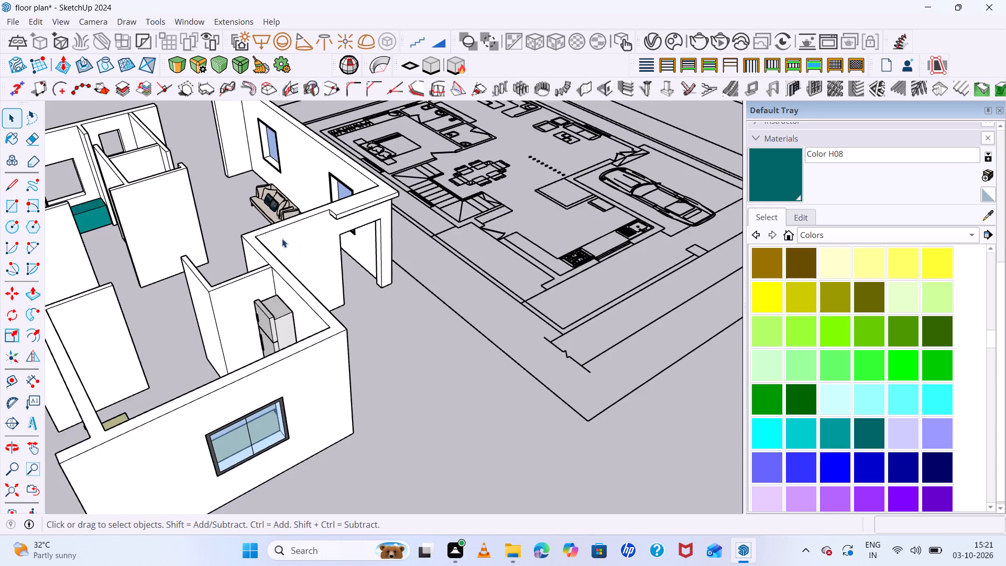
{"action": "scroll", "coordinate": [210, 225], "scroll_direction": "down", "scroll_amount": 6}
{"action": "middle_click_drag", "start_coordinate": [309, 256], "coordinate": [157, 311]}
{"action": "middle_click", "coordinate": [157, 311]}
{"action": "middle_click", "coordinate": [157, 311]}
{"action": "middle_click", "coordinate": [157, 311]}
{"action": "scroll", "coordinate": [219, 278], "scroll_direction": "down", "scroll_amount": 6}
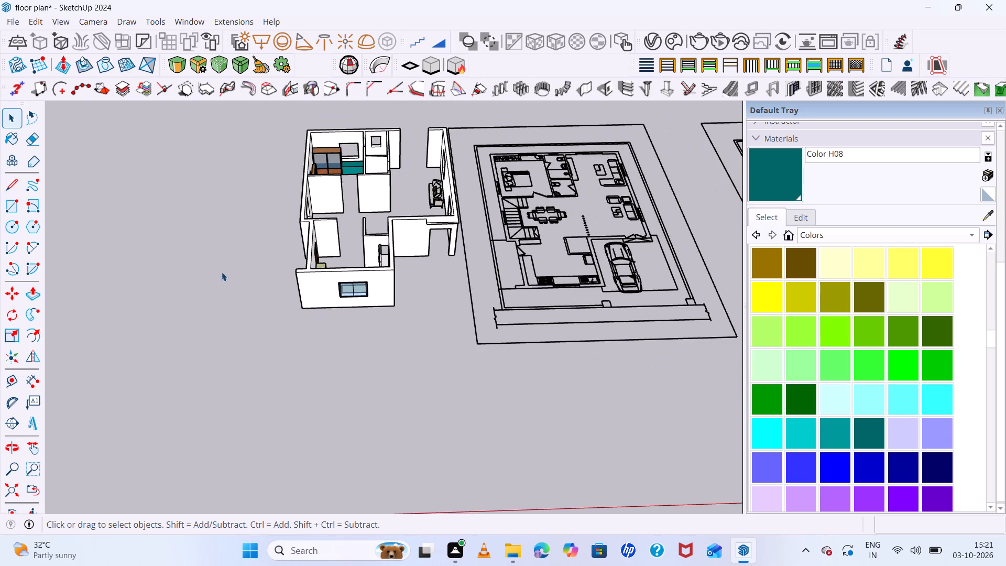
{"action": "scroll", "coordinate": [203, 255], "scroll_direction": "down", "scroll_amount": 3}
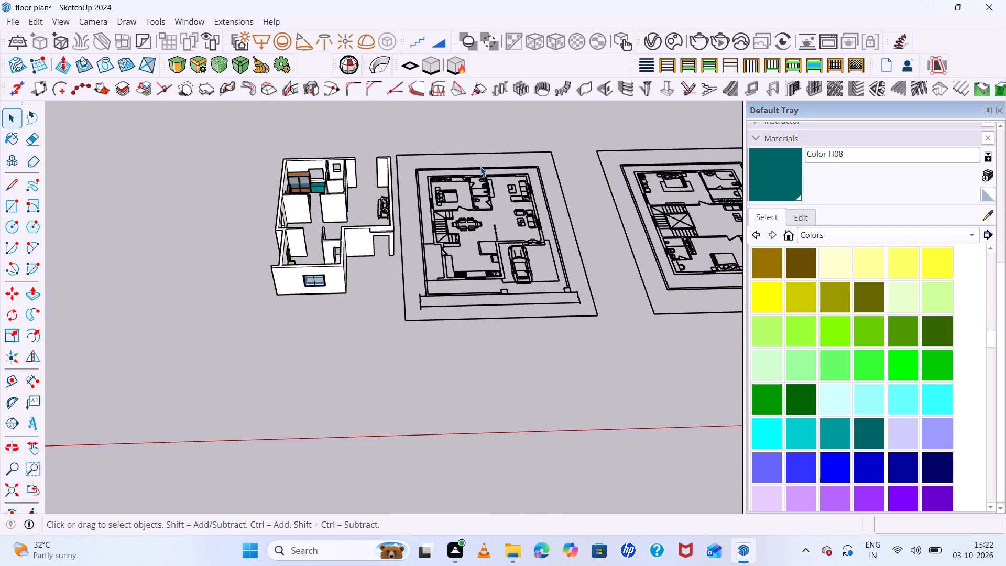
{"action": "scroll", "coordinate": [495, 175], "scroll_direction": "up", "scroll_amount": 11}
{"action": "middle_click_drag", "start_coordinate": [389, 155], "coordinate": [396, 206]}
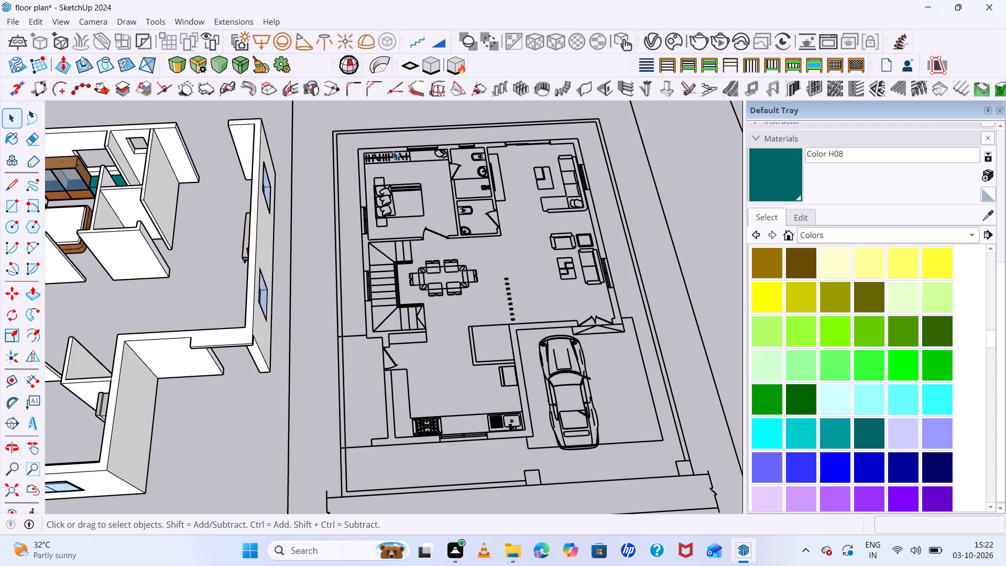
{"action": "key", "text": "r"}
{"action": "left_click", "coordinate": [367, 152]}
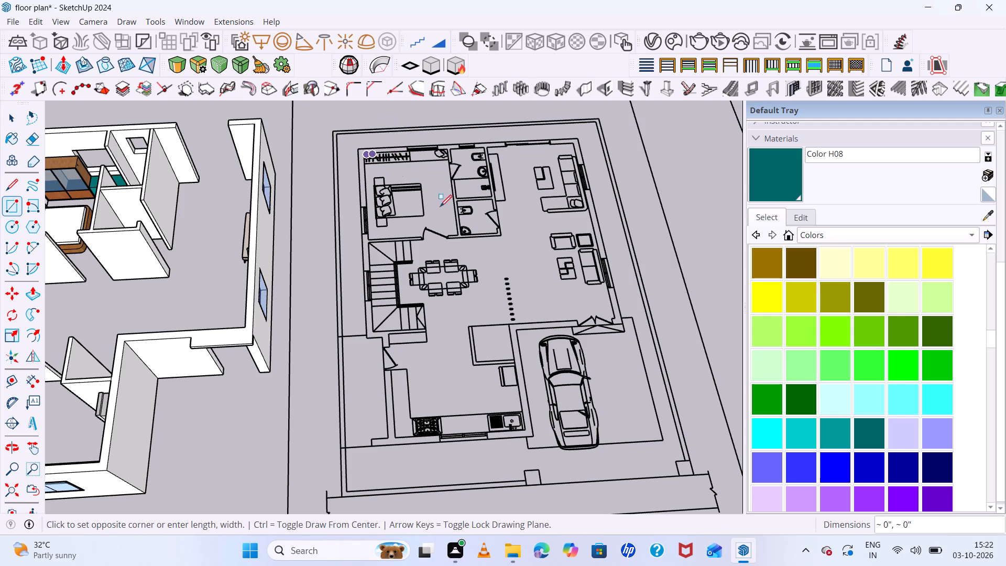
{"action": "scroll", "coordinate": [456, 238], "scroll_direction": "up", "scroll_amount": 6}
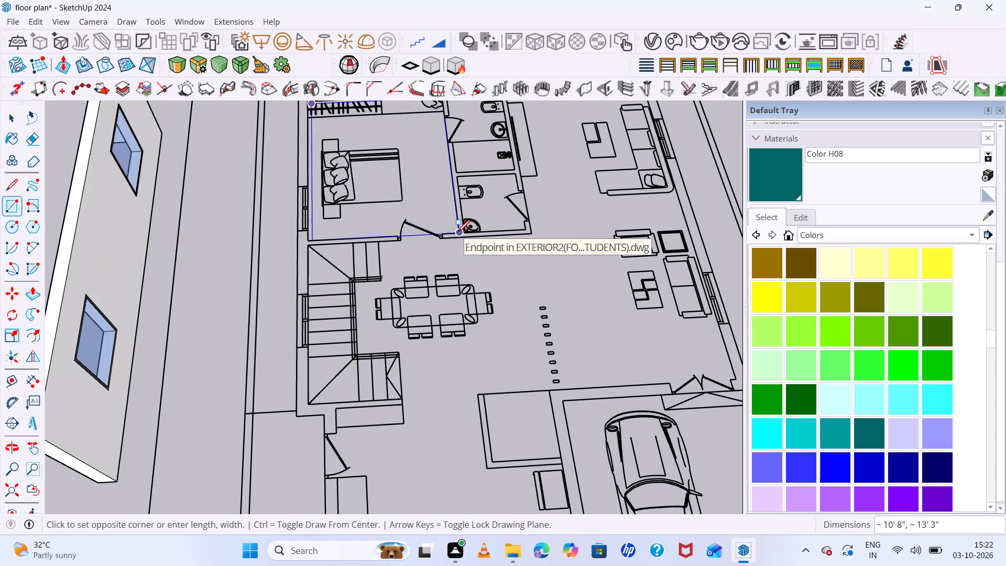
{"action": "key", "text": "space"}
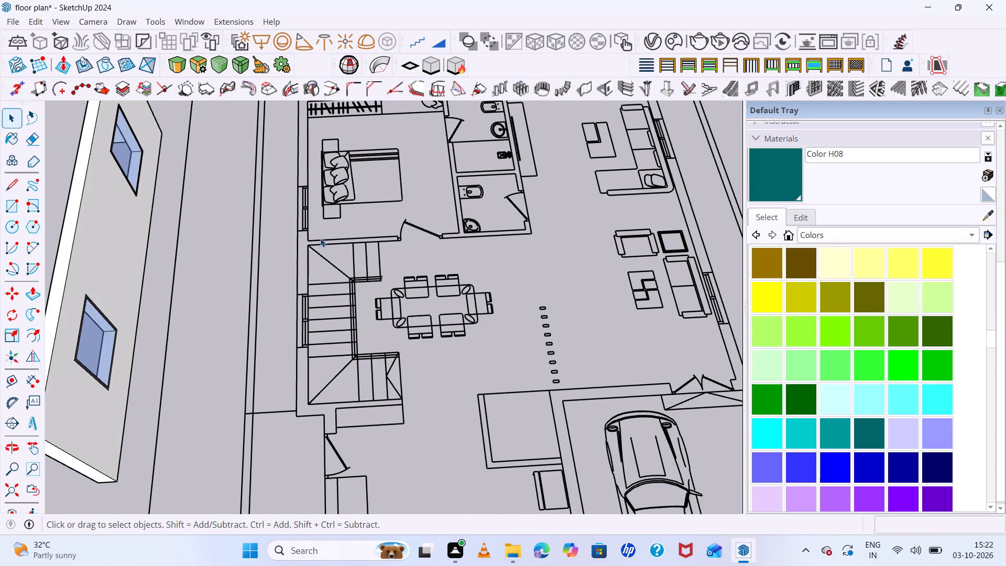
Draw an 11' by 13' 6" rectangle over the bedroom in the floor plan, between its inner wall corners.
{"action": "scroll", "coordinate": [322, 266], "scroll_direction": "down", "scroll_amount": 6}
{"action": "scroll", "coordinate": [322, 175], "scroll_direction": "up", "scroll_amount": 11}
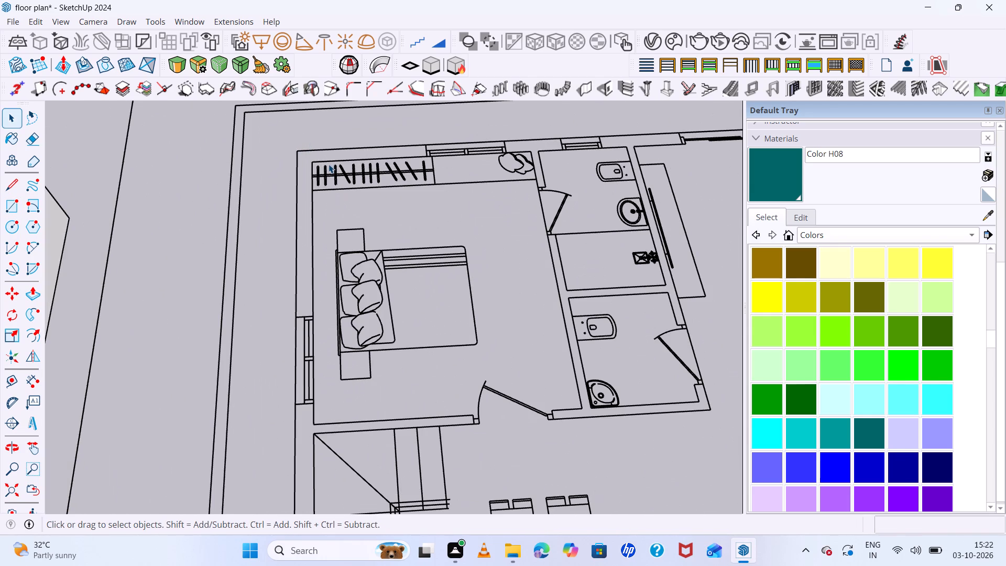
{"action": "key", "text": "r"}
{"action": "left_click", "coordinate": [315, 161]}
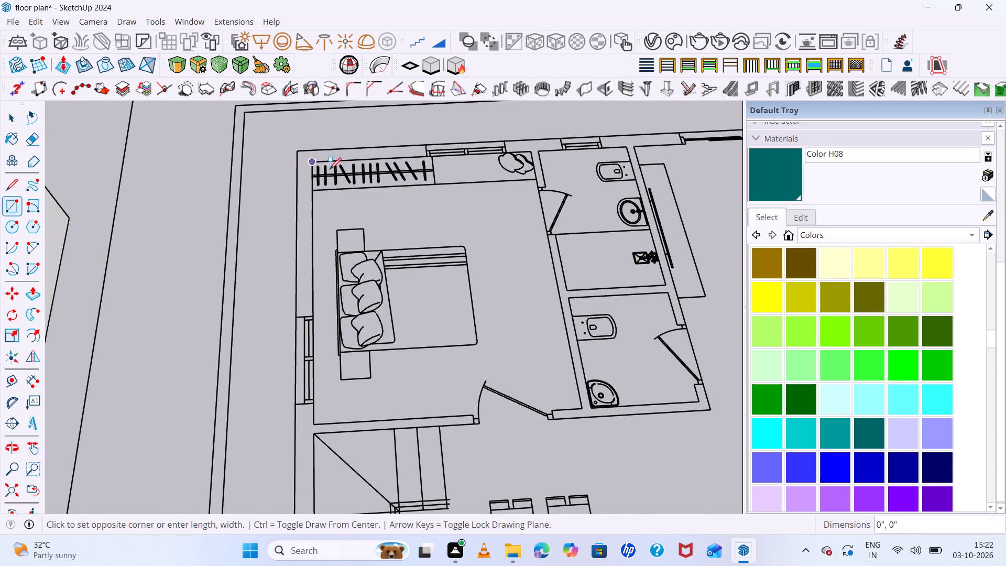
{"action": "double_click", "coordinate": [578, 409]}
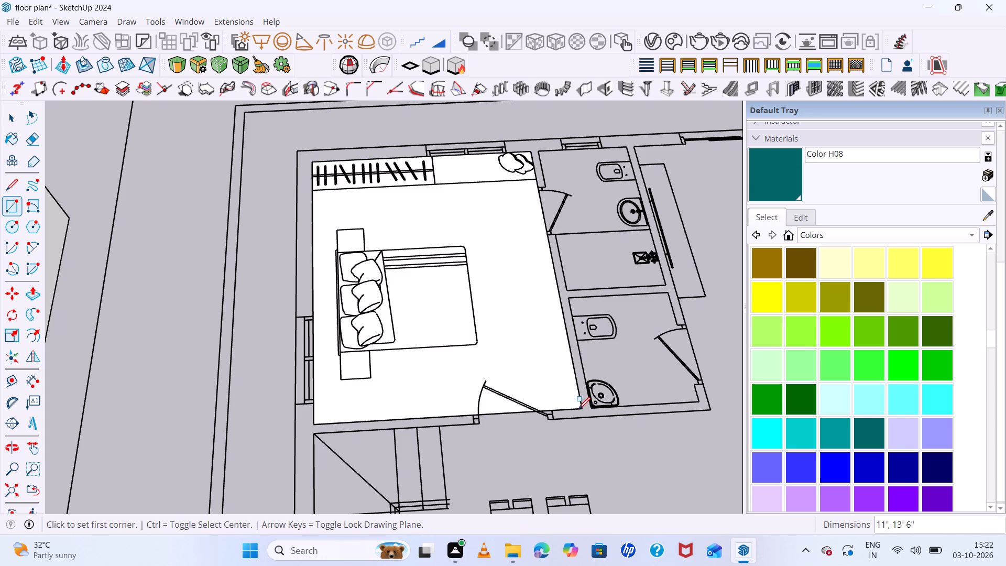
Make the bedroom floor rectangle, face and edges, into a group.
{"action": "key", "text": "m"}
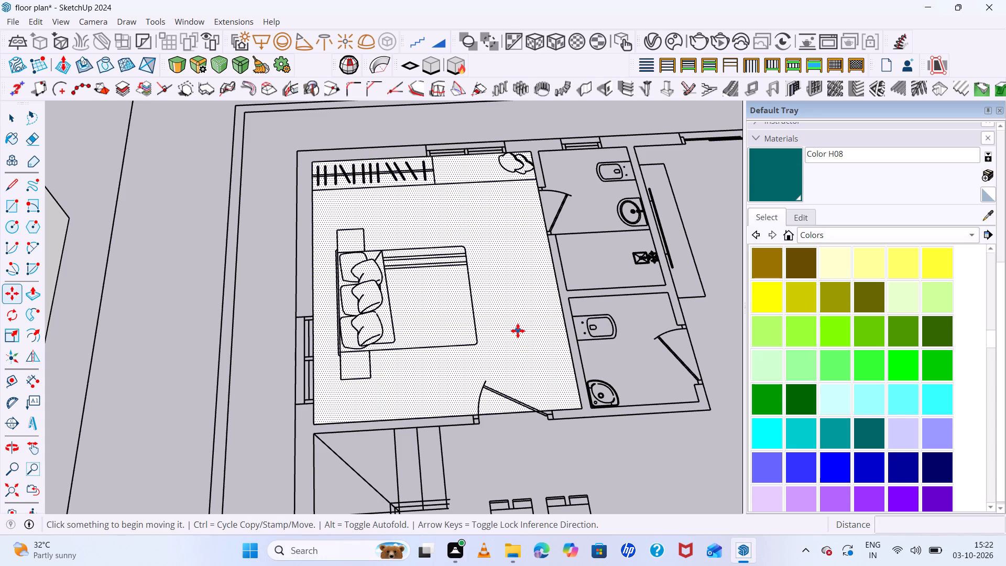
{"action": "key", "text": "space"}
{"action": "triple_click", "coordinate": [518, 331]}
{"action": "left_click", "coordinate": [518, 331]}
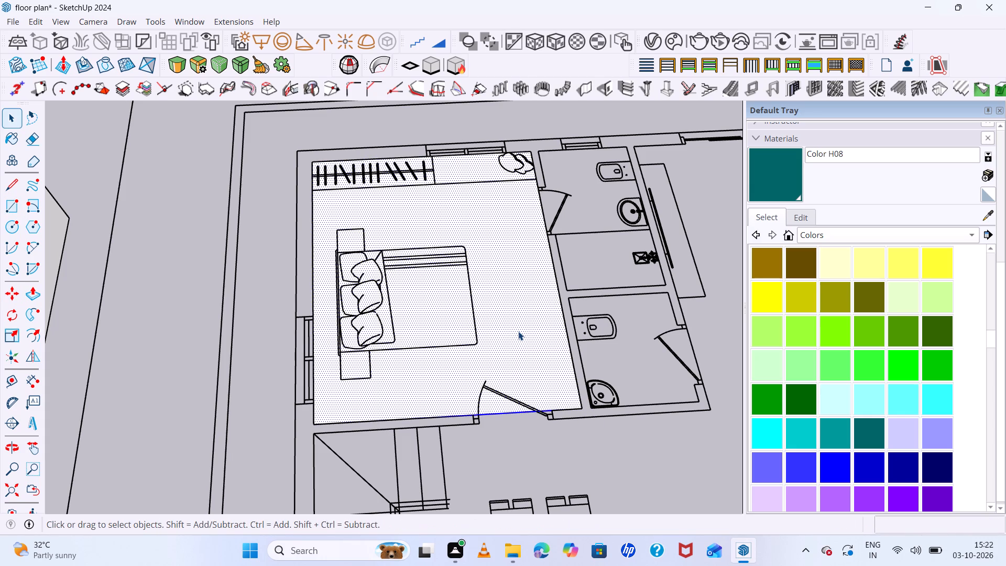
{"action": "double_click", "coordinate": [518, 331]}
{"action": "right_click", "coordinate": [518, 331]}
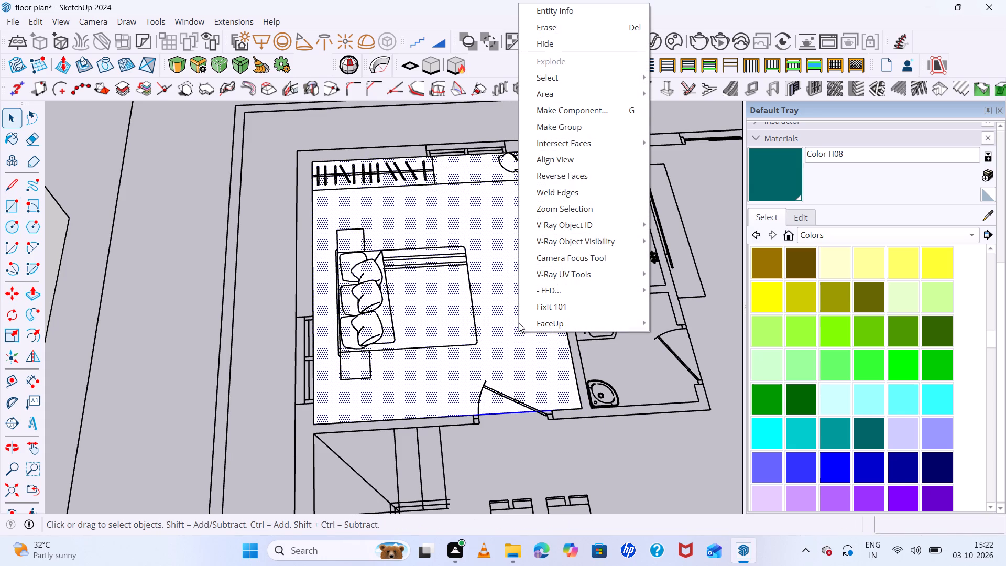
{"action": "double_click", "coordinate": [567, 130]}
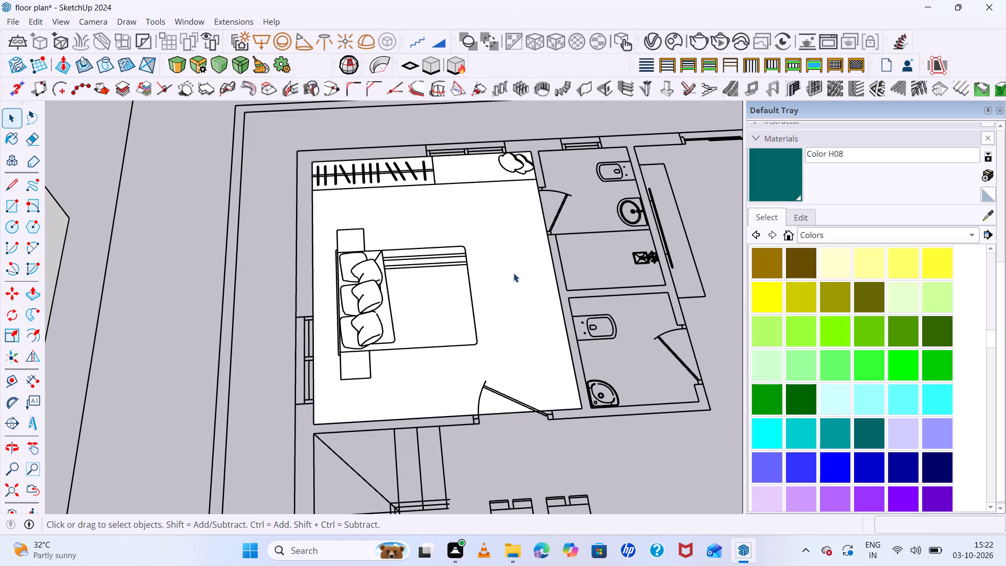
Move the bedroom floor group about 41' 4" from the plan's outer wall corner to the matching base corner of the modelled house.
{"action": "left_click", "coordinate": [558, 367]}
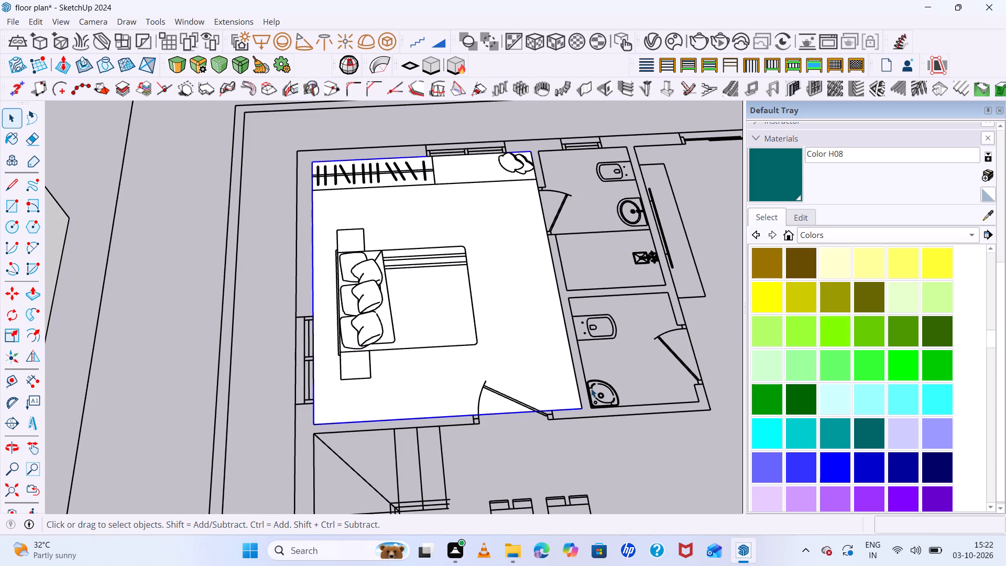
{"action": "key", "text": "m"}
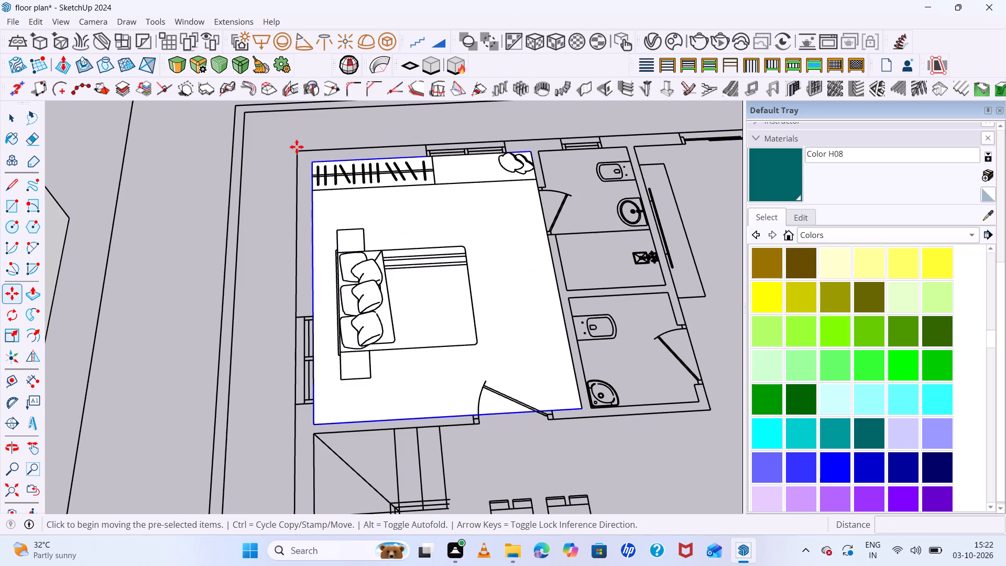
{"action": "left_click", "coordinate": [296, 151]}
{"action": "scroll", "coordinate": [217, 179], "scroll_direction": "down", "scroll_amount": 20}
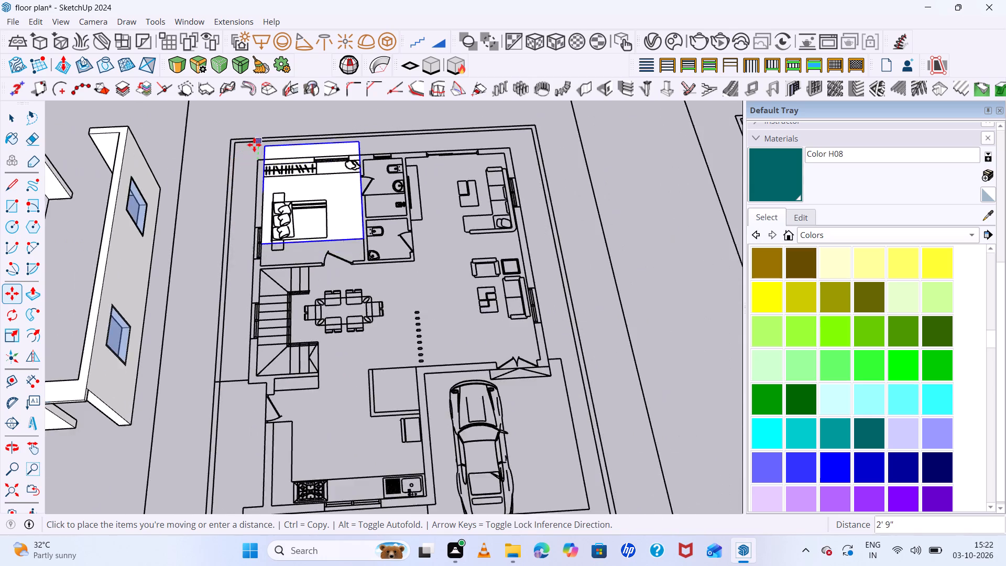
{"action": "scroll", "coordinate": [254, 145], "scroll_direction": "down", "scroll_amount": 14}
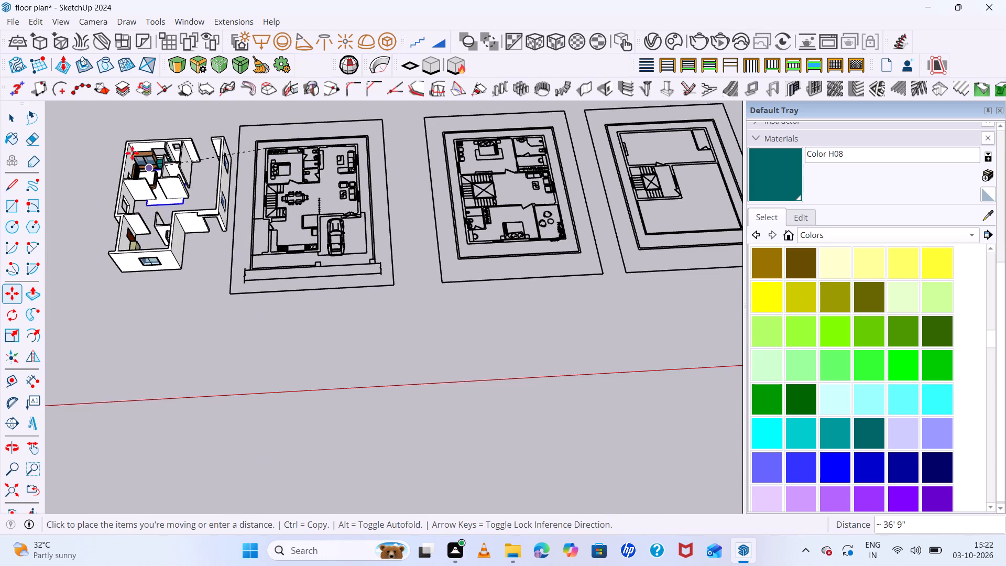
{"action": "scroll", "coordinate": [130, 150], "scroll_direction": "up", "scroll_amount": 5}
{"action": "middle_click_drag", "start_coordinate": [144, 159], "coordinate": [226, 164]}
{"action": "scroll", "coordinate": [230, 149], "scroll_direction": "down", "scroll_amount": 6}
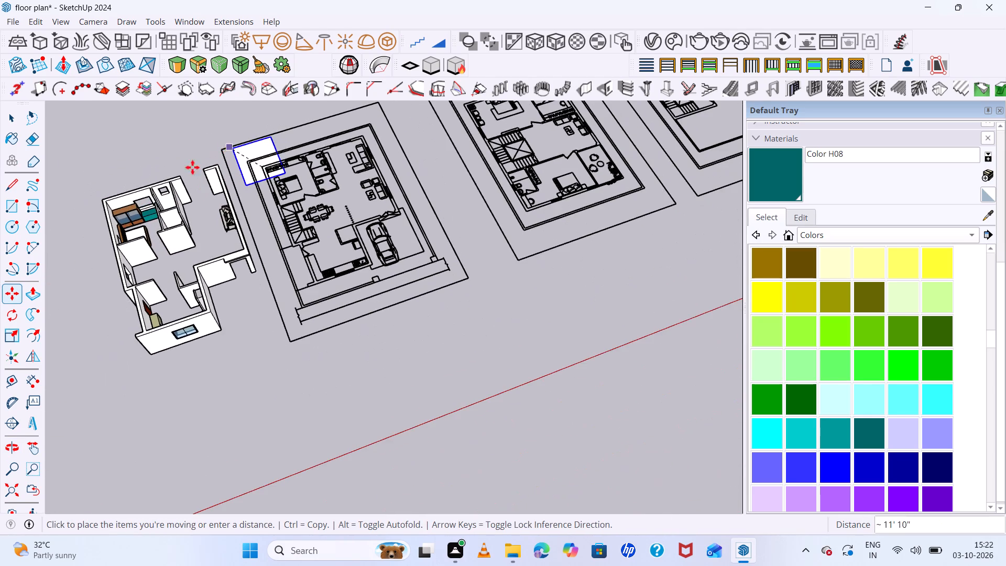
{"action": "scroll", "coordinate": [91, 214], "scroll_direction": "up", "scroll_amount": 5}
{"action": "middle_click_drag", "start_coordinate": [106, 225], "coordinate": [199, 177]}
{"action": "scroll", "coordinate": [199, 167], "scroll_direction": "down", "scroll_amount": 10}
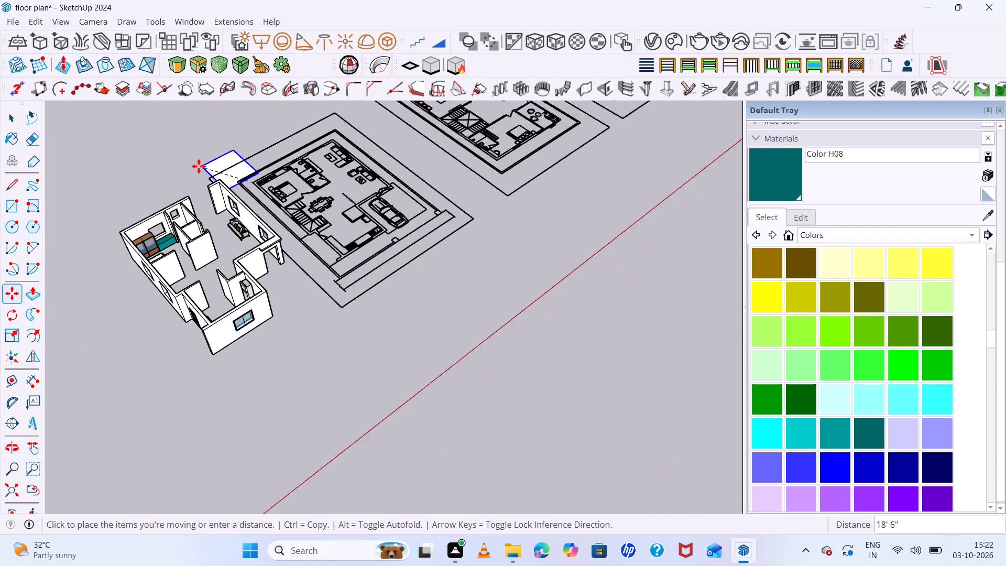
{"action": "scroll", "coordinate": [199, 166], "scroll_direction": "down", "scroll_amount": 1}
{"action": "middle_click_drag", "start_coordinate": [143, 253], "coordinate": [179, 179]}
{"action": "scroll", "coordinate": [143, 287], "scroll_direction": "up", "scroll_amount": 5}
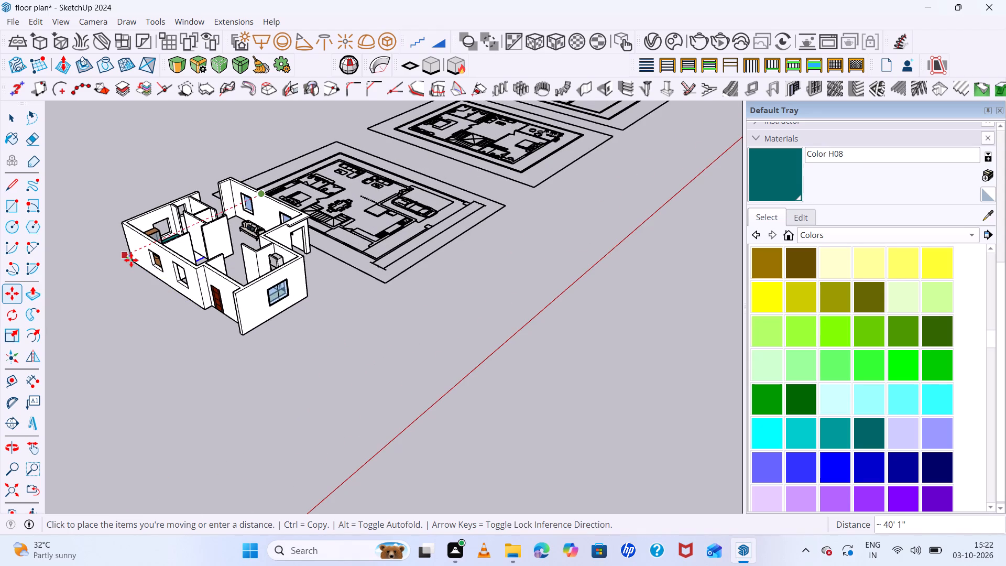
{"action": "scroll", "coordinate": [132, 259], "scroll_direction": "up", "scroll_amount": 19}
{"action": "scroll", "coordinate": [129, 263], "scroll_direction": "up", "scroll_amount": 5}
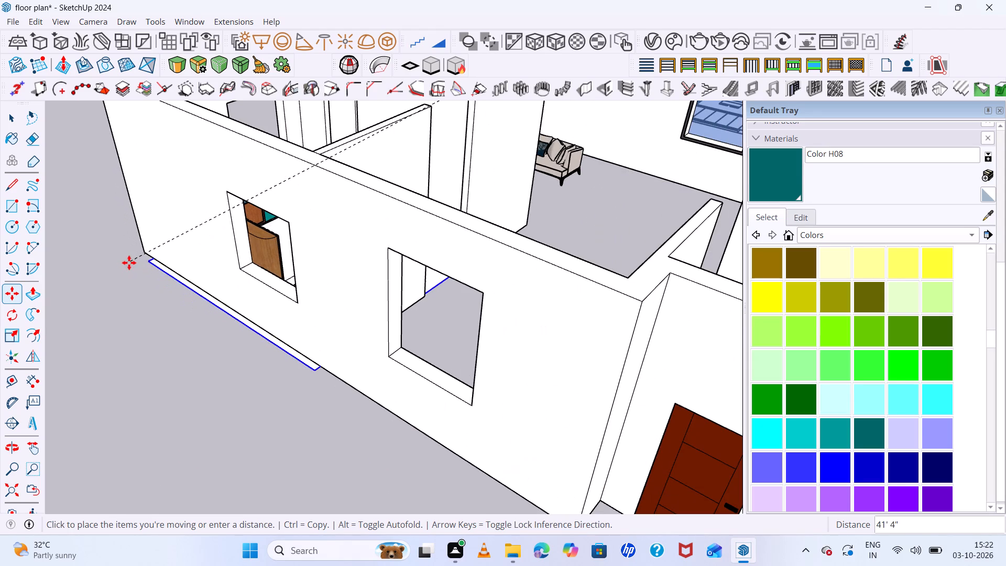
{"action": "left_click", "coordinate": [145, 249]}
Examine how the floor surface fits within the bedroom walls and around the furniture in the modelled house.
{"action": "scroll", "coordinate": [82, 243], "scroll_direction": "down", "scroll_amount": 13}
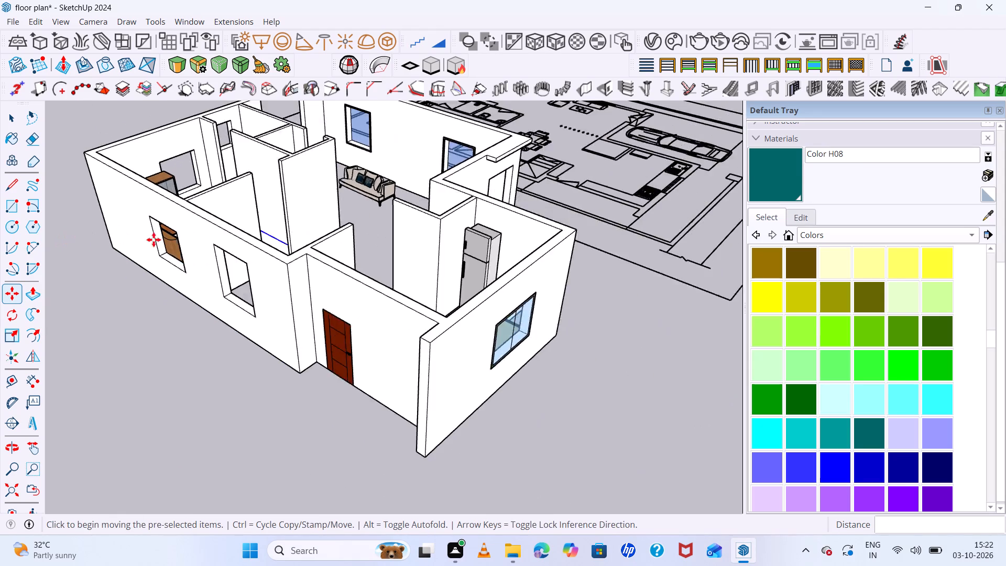
{"action": "middle_click_drag", "start_coordinate": [280, 255], "coordinate": [109, 367]}
{"action": "scroll", "coordinate": [276, 211], "scroll_direction": "down", "scroll_amount": 7}
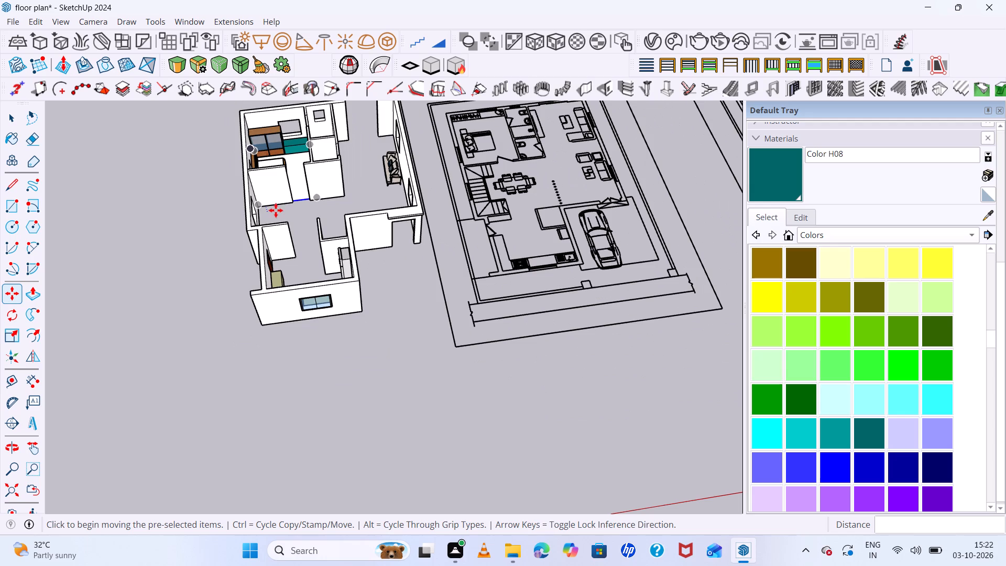
{"action": "scroll", "coordinate": [307, 104], "scroll_direction": "up", "scroll_amount": 12}
{"action": "scroll", "coordinate": [264, 152], "scroll_direction": "up", "scroll_amount": 4}
{"action": "middle_click_drag", "start_coordinate": [322, 265], "coordinate": [374, 290]}
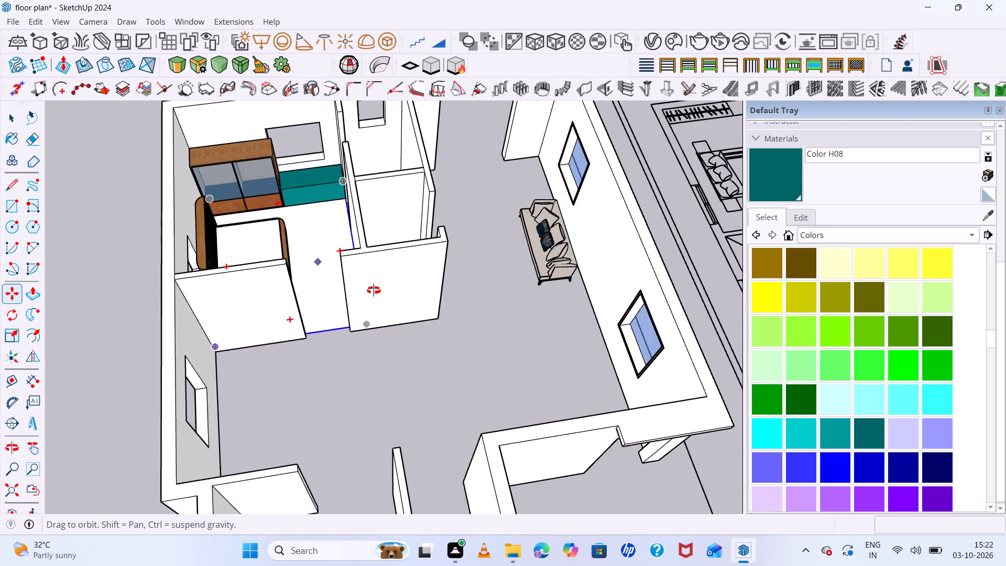
{"action": "middle_click_drag", "start_coordinate": [374, 290], "coordinate": [441, 364]}
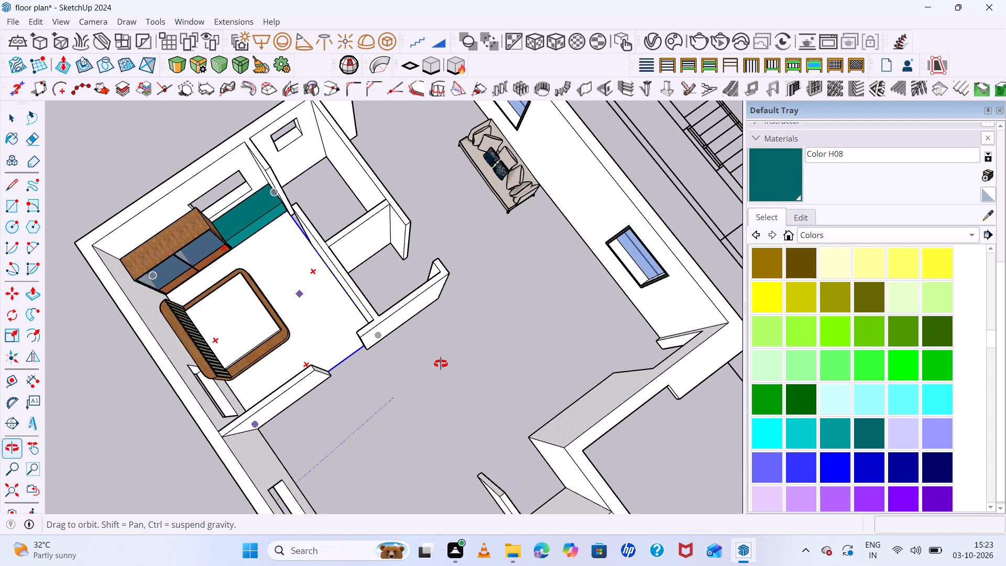
{"action": "middle_click_drag", "start_coordinate": [441, 364], "coordinate": [224, 301]}
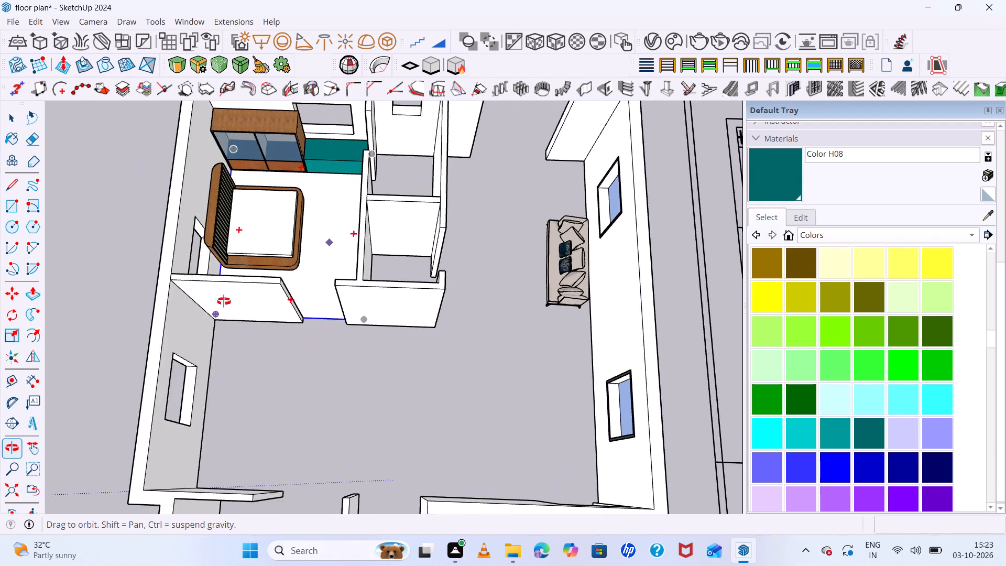
{"action": "middle_click_drag", "start_coordinate": [224, 301], "coordinate": [210, 284]}
{"action": "middle_click_drag", "start_coordinate": [208, 280], "coordinate": [227, 266]}
{"action": "middle_click_drag", "start_coordinate": [231, 266], "coordinate": [238, 268]}
{"action": "middle_click_drag", "start_coordinate": [267, 271], "coordinate": [502, 290]}
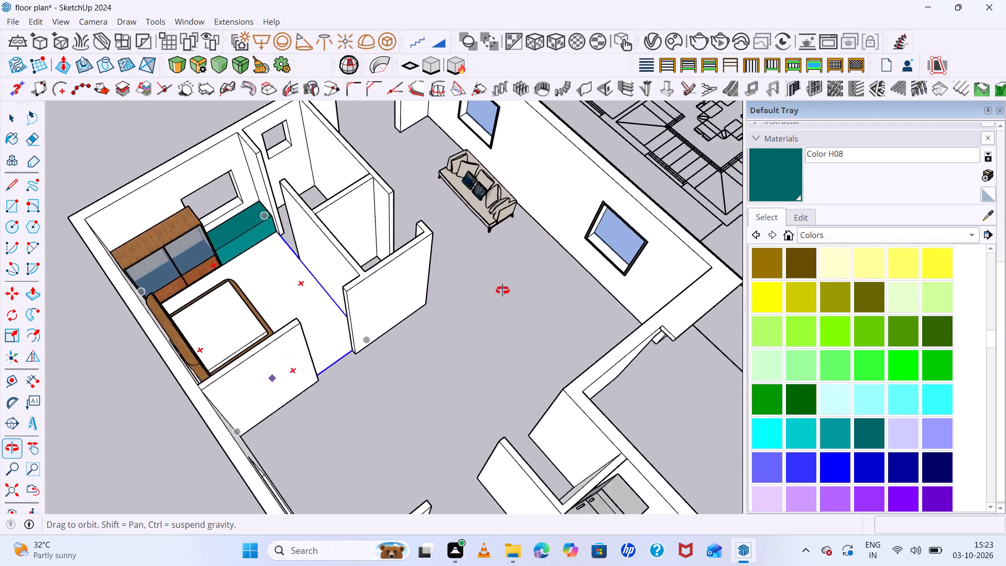
{"action": "middle_click_drag", "start_coordinate": [502, 290], "coordinate": [473, 279]}
{"action": "middle_click_drag", "start_coordinate": [313, 245], "coordinate": [121, 256]}
{"action": "scroll", "coordinate": [244, 248], "scroll_direction": "down", "scroll_amount": 14}
{"action": "key", "text": "space"}
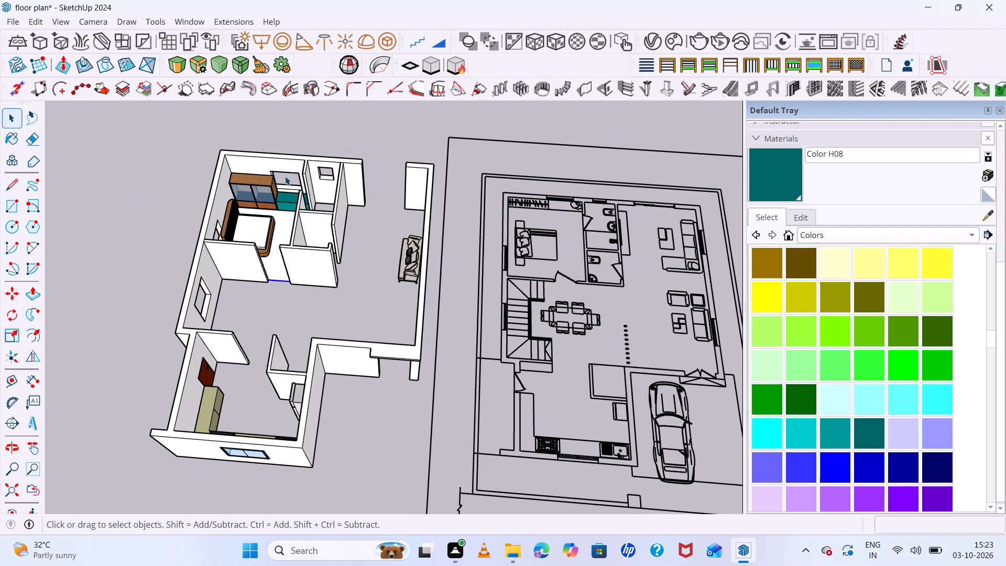
{"action": "scroll", "coordinate": [281, 176], "scroll_direction": "up", "scroll_amount": 15}
{"action": "middle_click_drag", "start_coordinate": [302, 209], "coordinate": [350, 141]}
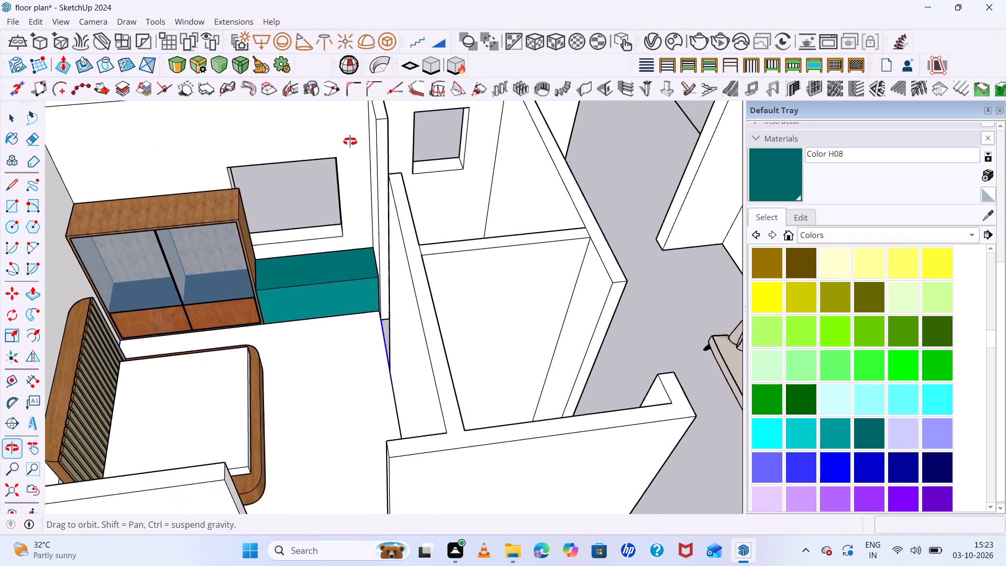
{"action": "middle_click_drag", "start_coordinate": [350, 141], "coordinate": [276, 135]}
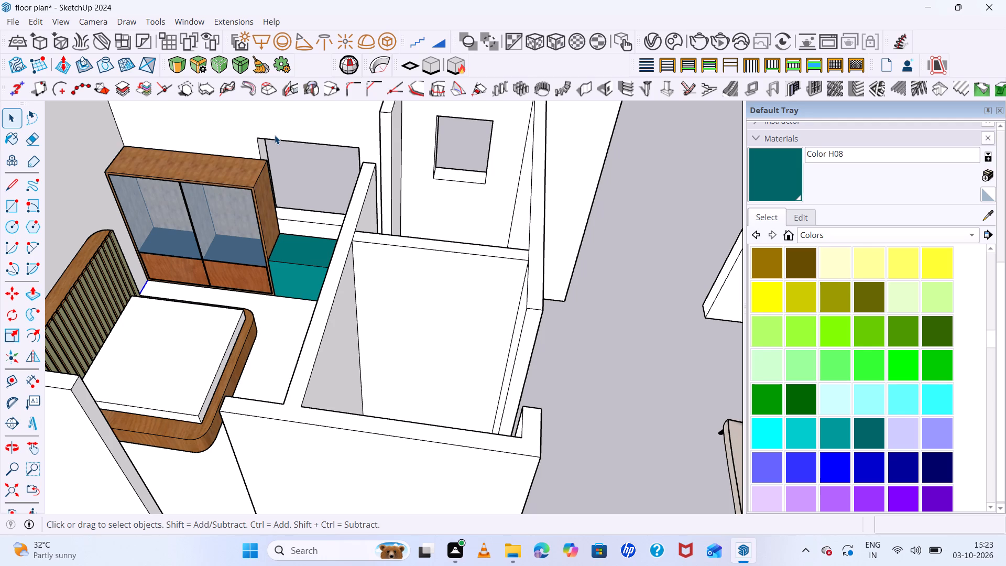
{"action": "scroll", "coordinate": [300, 250], "scroll_direction": "down", "scroll_amount": 5}
{"action": "scroll", "coordinate": [206, 228], "scroll_direction": "down", "scroll_amount": 4}
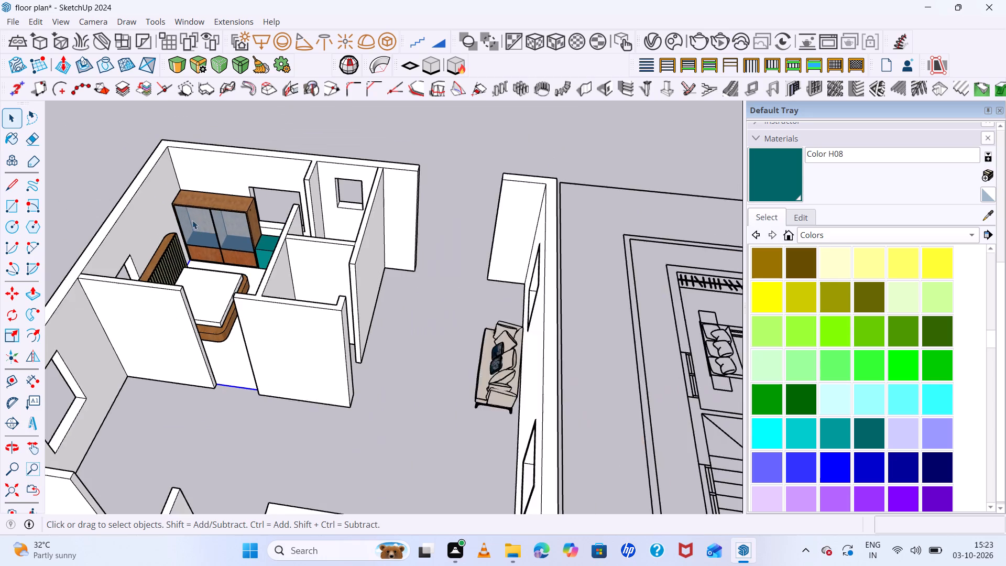
{"action": "scroll", "coordinate": [192, 220], "scroll_direction": "down", "scroll_amount": 7}
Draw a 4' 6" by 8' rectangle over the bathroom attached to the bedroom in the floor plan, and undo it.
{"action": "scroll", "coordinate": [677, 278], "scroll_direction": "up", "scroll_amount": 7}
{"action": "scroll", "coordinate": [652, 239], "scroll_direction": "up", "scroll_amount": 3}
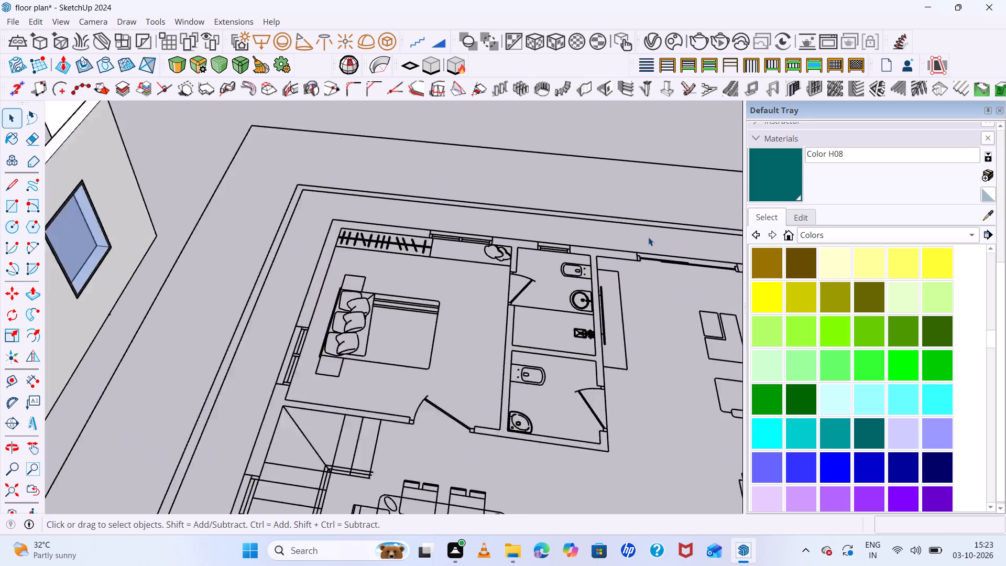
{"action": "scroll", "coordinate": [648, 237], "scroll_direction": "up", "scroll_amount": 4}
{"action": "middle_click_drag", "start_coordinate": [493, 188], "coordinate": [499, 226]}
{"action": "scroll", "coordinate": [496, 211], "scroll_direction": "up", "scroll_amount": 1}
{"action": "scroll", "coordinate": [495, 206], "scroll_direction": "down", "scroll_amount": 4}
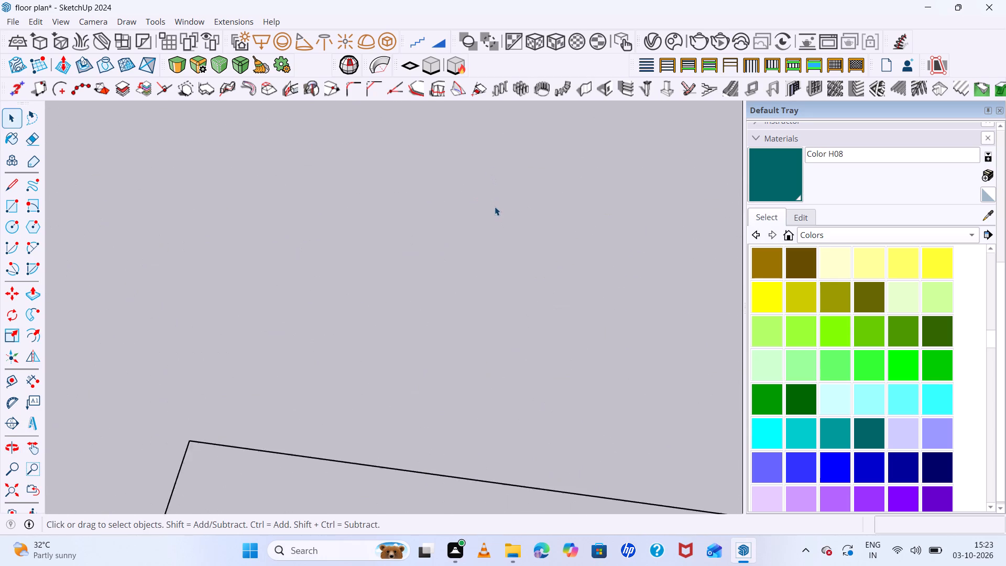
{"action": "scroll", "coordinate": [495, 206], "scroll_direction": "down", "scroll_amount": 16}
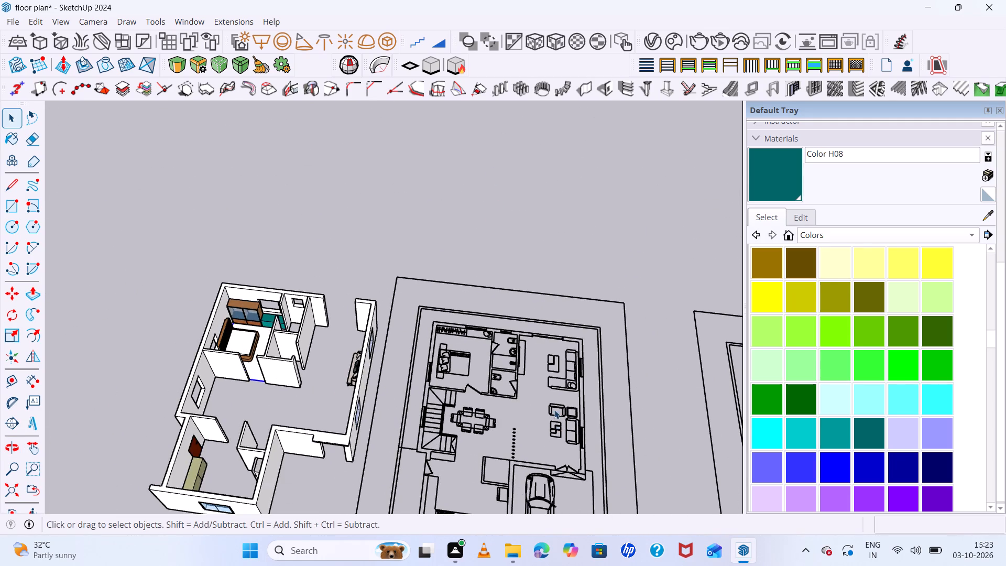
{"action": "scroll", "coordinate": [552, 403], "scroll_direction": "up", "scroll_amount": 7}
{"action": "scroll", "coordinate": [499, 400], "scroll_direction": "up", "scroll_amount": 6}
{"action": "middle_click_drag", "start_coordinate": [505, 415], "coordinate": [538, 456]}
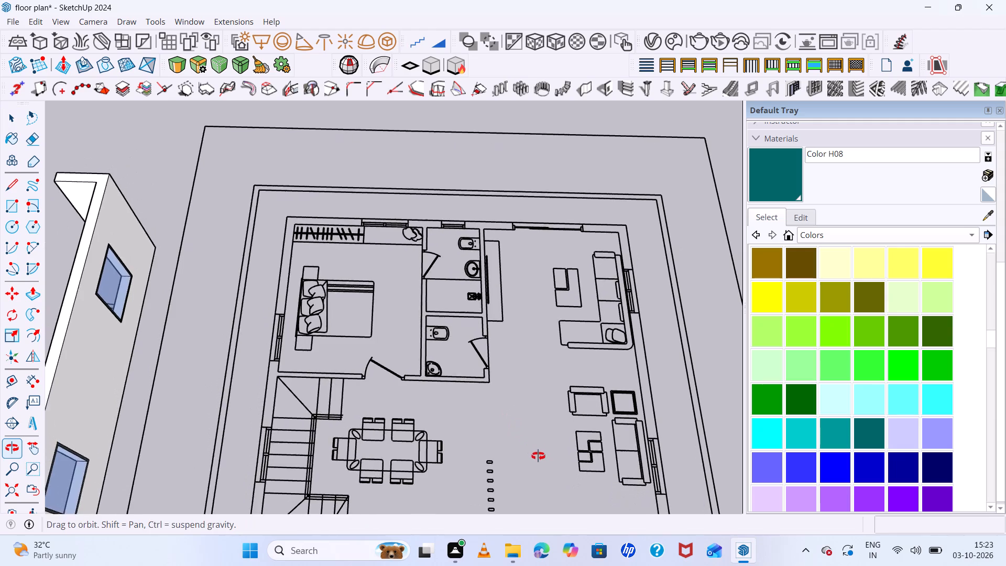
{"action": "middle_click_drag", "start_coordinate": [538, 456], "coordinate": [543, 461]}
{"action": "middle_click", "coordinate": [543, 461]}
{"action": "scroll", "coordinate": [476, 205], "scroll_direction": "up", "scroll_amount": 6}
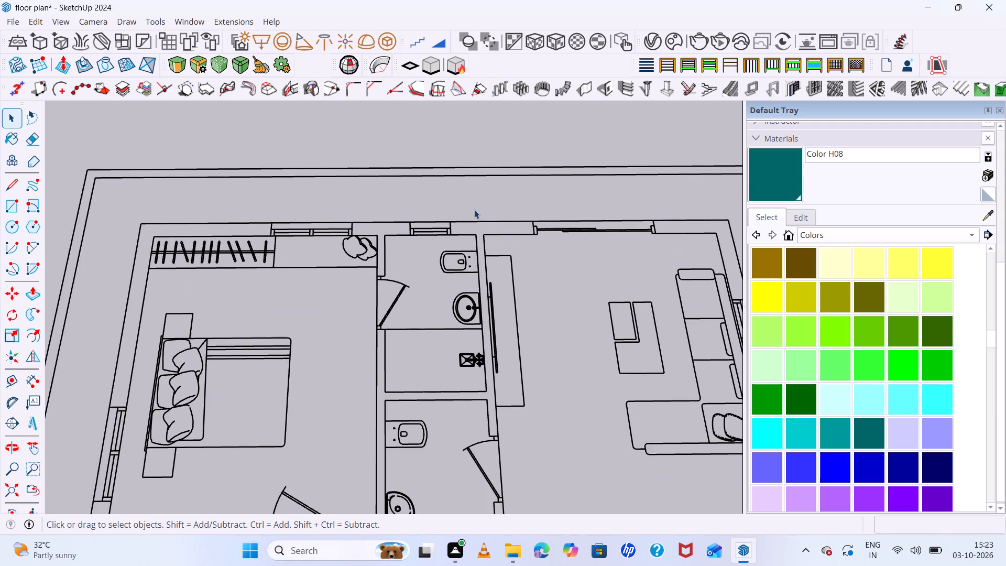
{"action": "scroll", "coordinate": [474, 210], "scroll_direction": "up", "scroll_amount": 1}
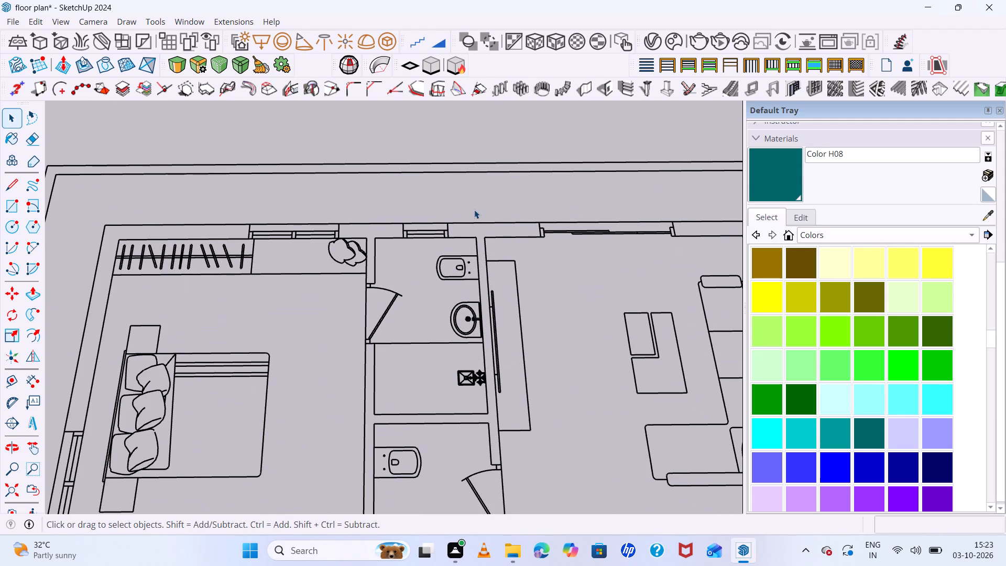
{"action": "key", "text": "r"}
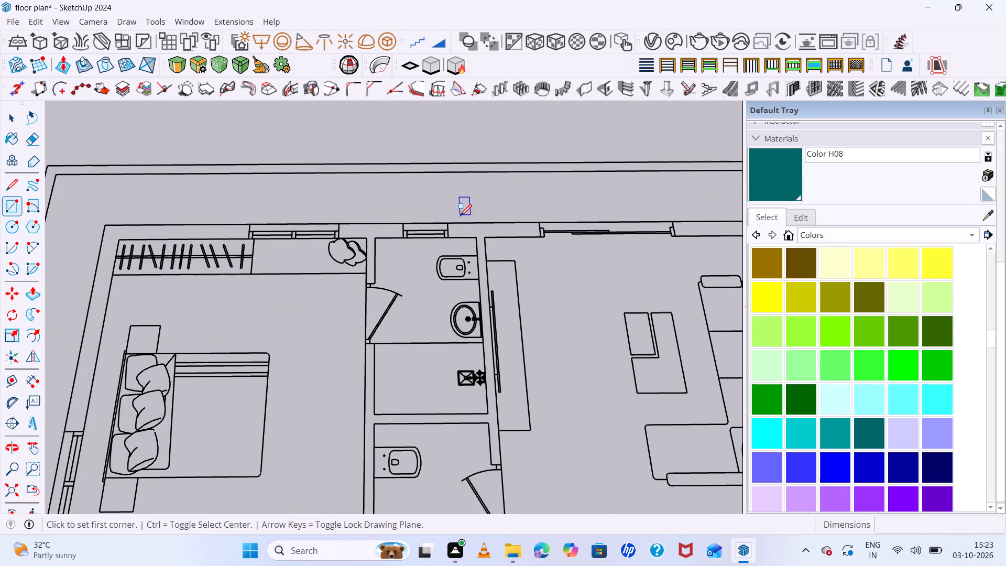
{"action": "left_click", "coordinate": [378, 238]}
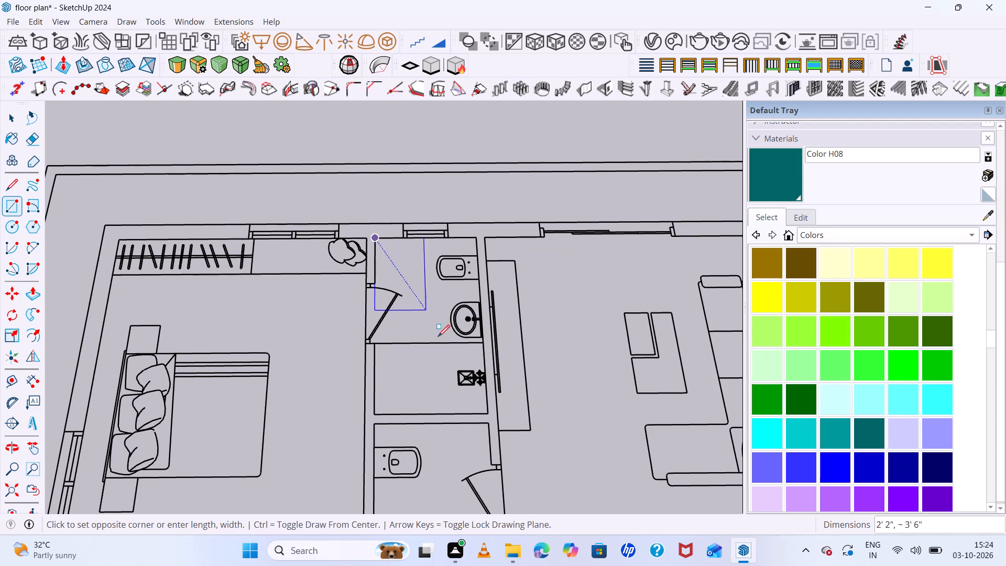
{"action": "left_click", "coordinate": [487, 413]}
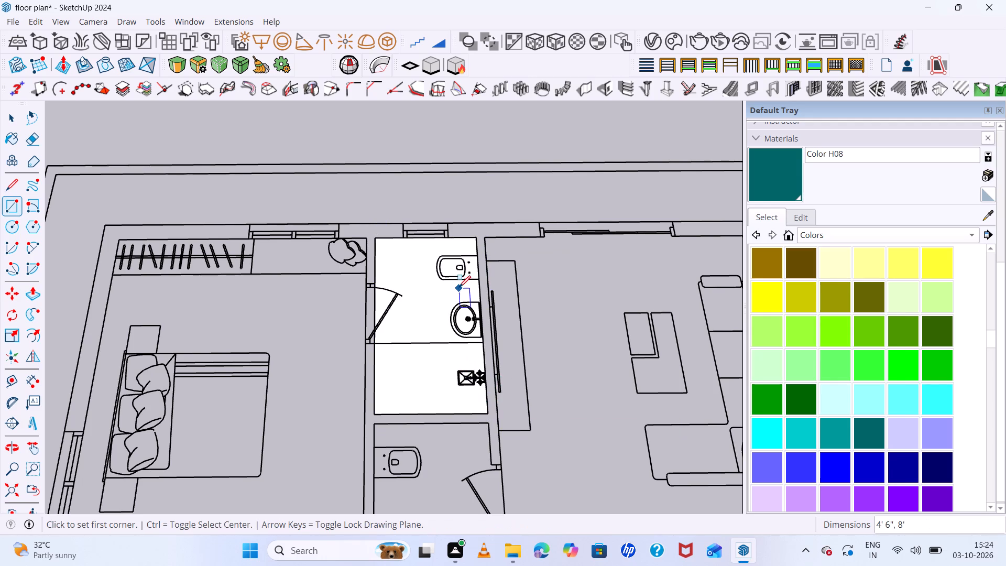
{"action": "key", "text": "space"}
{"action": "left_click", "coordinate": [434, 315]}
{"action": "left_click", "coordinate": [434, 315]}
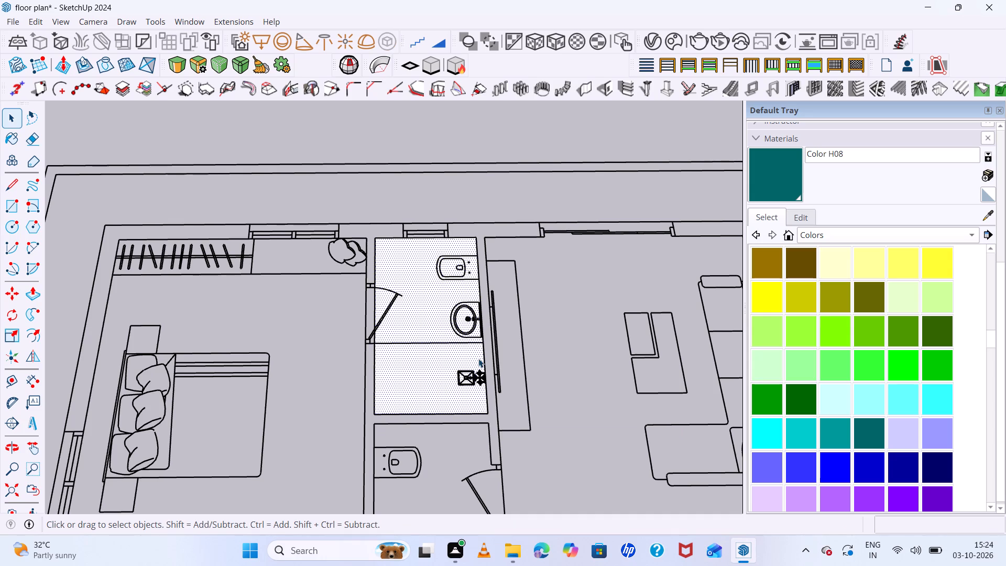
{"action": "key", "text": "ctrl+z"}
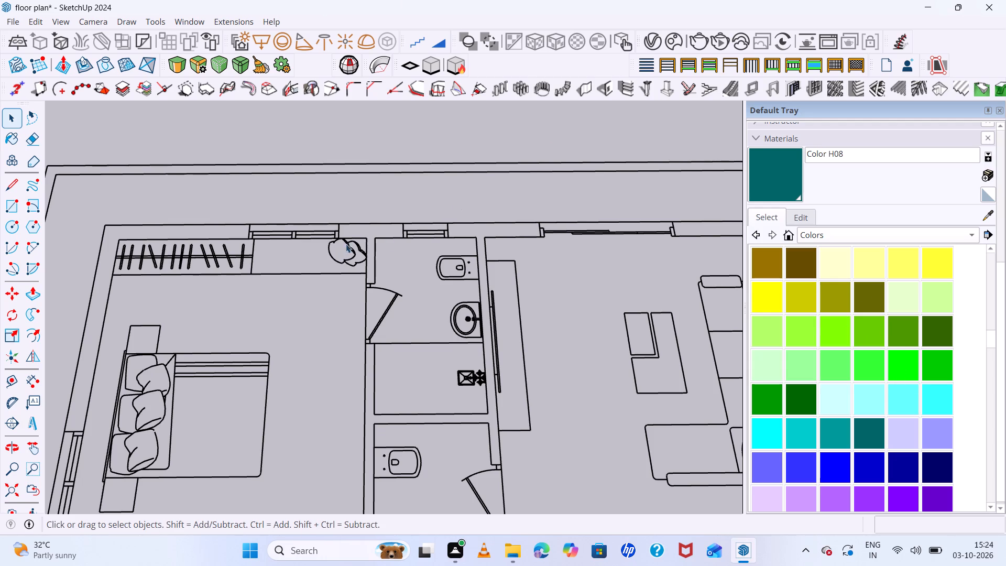
Draw a 4' 6" by 8' rectangle over the bedroom's attached bathroom in the floor plan, between its inner wall corners.
{"action": "key", "text": "r"}
{"action": "left_click", "coordinate": [377, 239]}
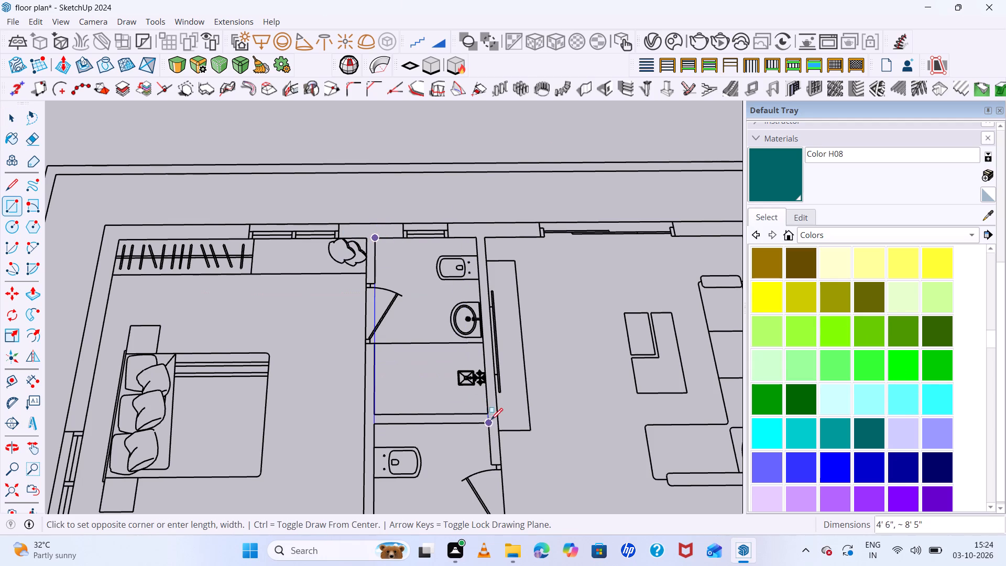
{"action": "left_click", "coordinate": [488, 415]}
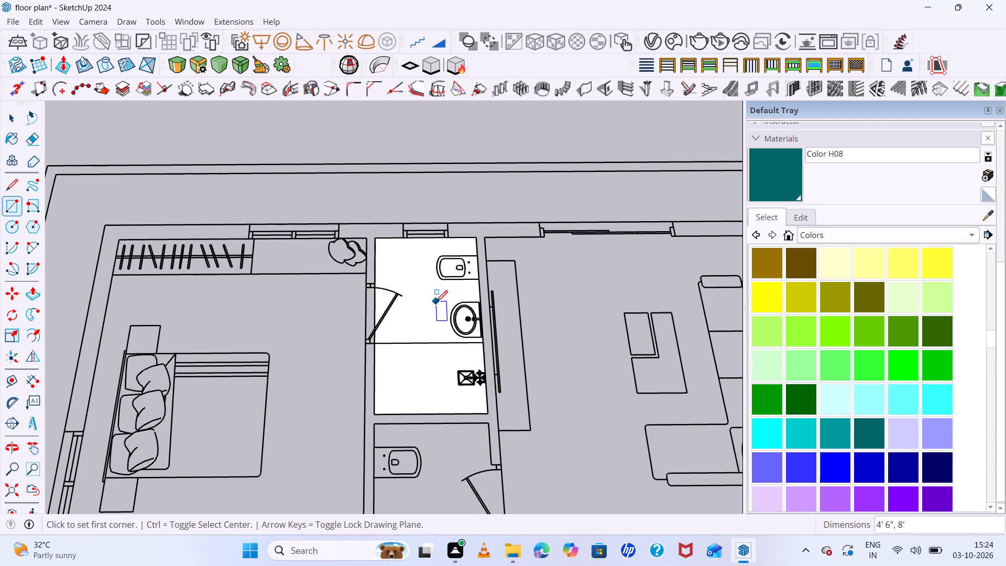
Make the bathroom floor rectangle, face and edges, into a group.
{"action": "key", "text": "space"}
{"action": "left_click", "coordinate": [436, 315]}
{"action": "double_click", "coordinate": [439, 317]}
{"action": "right_click", "coordinate": [439, 317]}
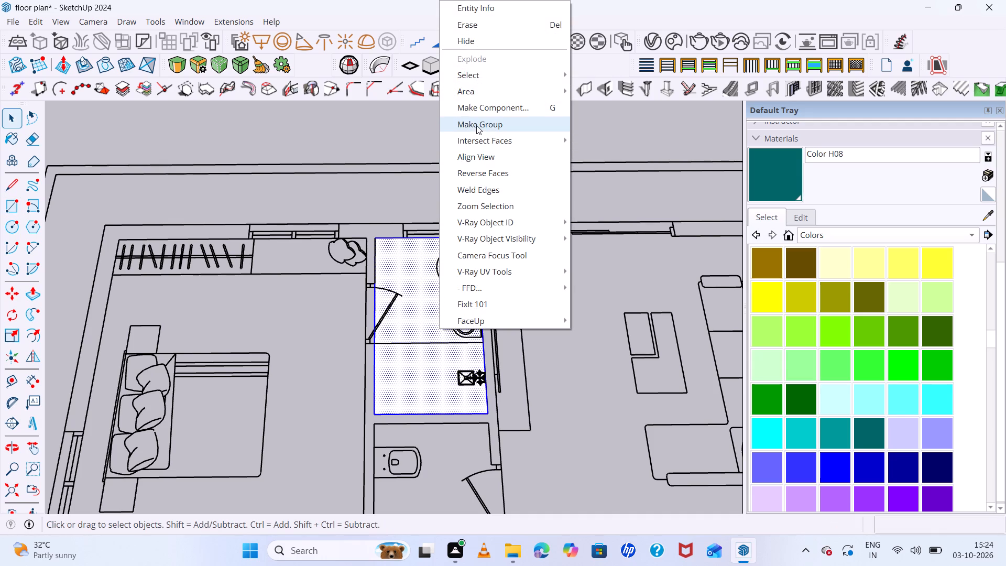
{"action": "left_click", "coordinate": [476, 125]}
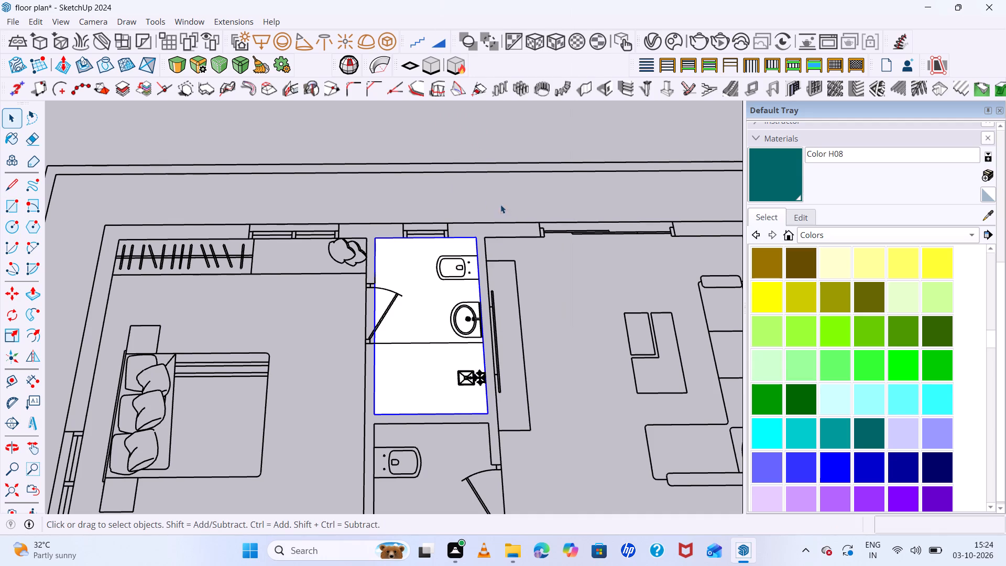
Move the bathroom floor group from the floor plan's outer wall corner beside the bedroom to the matching base corner of the modelled house.
{"action": "key", "text": "m"}
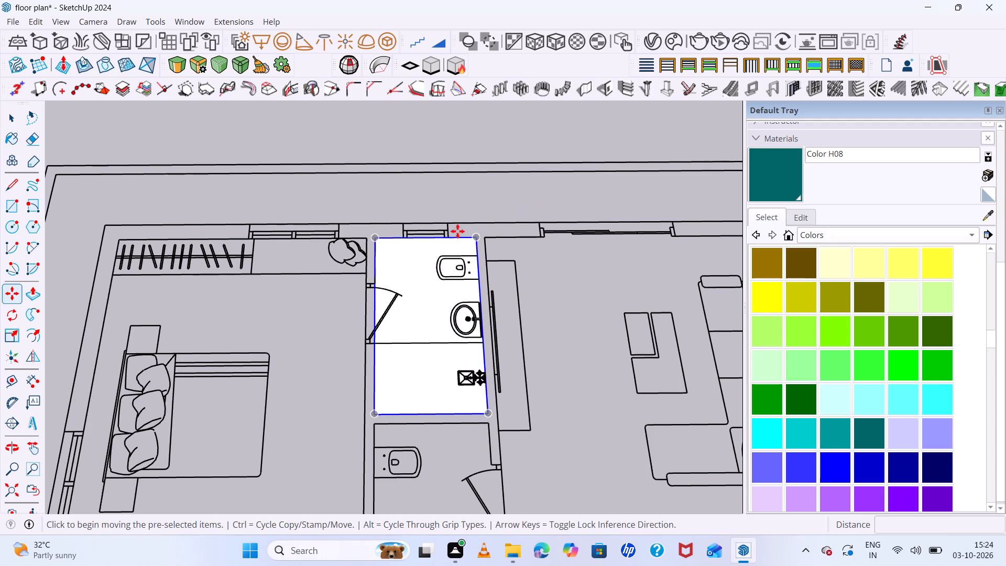
{"action": "left_click", "coordinate": [104, 225]}
{"action": "scroll", "coordinate": [294, 181], "scroll_direction": "down", "scroll_amount": 20}
{"action": "scroll", "coordinate": [302, 176], "scroll_direction": "down", "scroll_amount": 4}
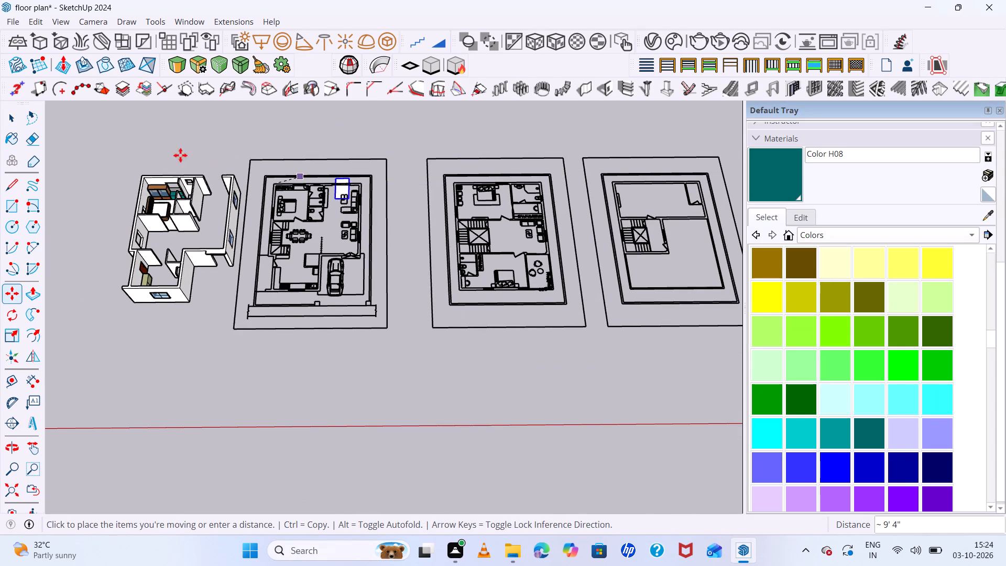
{"action": "middle_click_drag", "start_coordinate": [168, 174], "coordinate": [280, 156]}
{"action": "scroll", "coordinate": [296, 150], "scroll_direction": "down", "scroll_amount": 7}
{"action": "scroll", "coordinate": [144, 236], "scroll_direction": "up", "scroll_amount": 2}
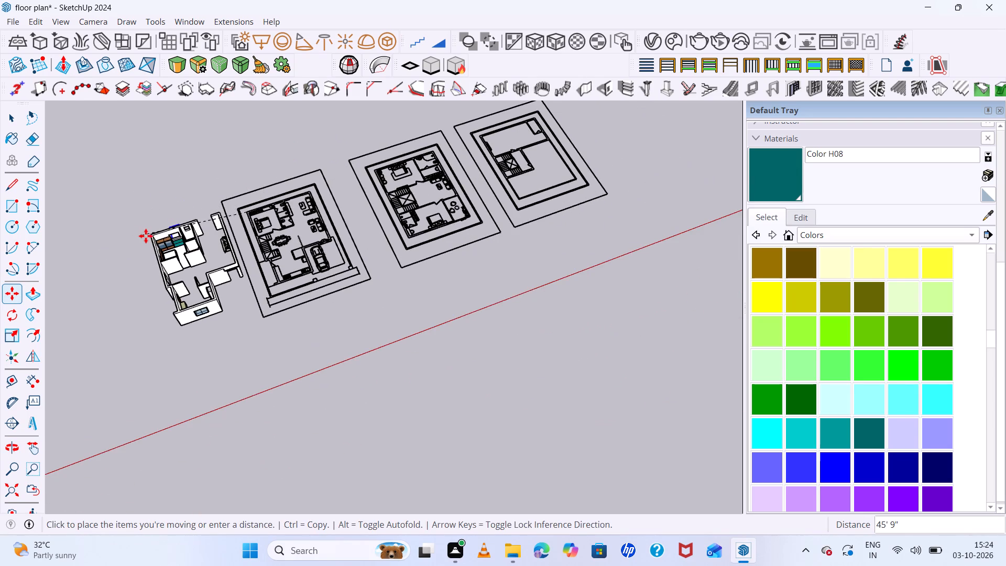
{"action": "scroll", "coordinate": [146, 236], "scroll_direction": "up", "scroll_amount": 20}
{"action": "scroll", "coordinate": [146, 236], "scroll_direction": "up", "scroll_amount": 6}
{"action": "middle_click_drag", "start_coordinate": [166, 240], "coordinate": [204, 229]}
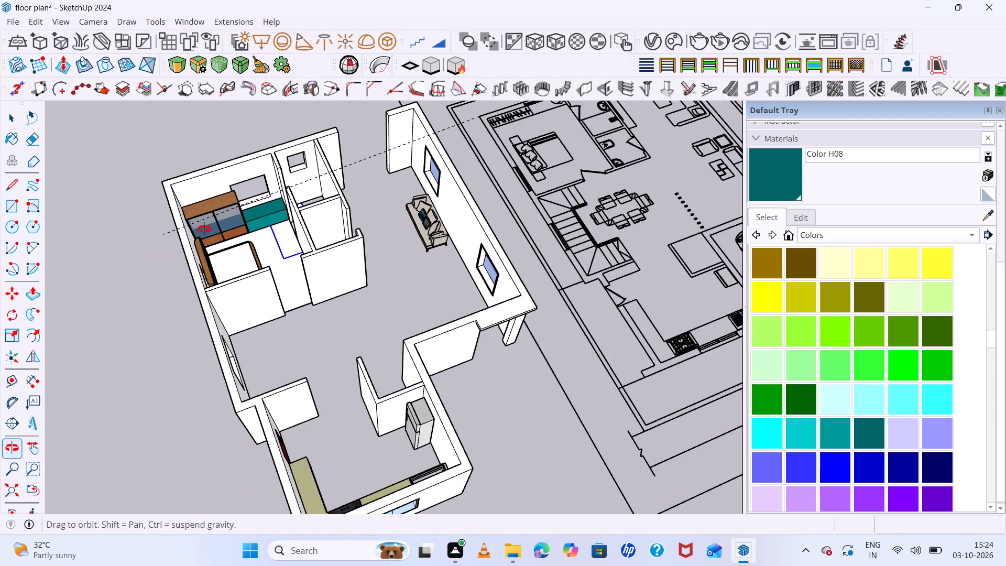
{"action": "middle_click_drag", "start_coordinate": [204, 229], "coordinate": [282, 155]}
{"action": "middle_click", "coordinate": [282, 155]}
{"action": "scroll", "coordinate": [283, 154], "scroll_direction": "up", "scroll_amount": 1}
{"action": "scroll", "coordinate": [285, 148], "scroll_direction": "down", "scroll_amount": 5}
{"action": "scroll", "coordinate": [174, 280], "scroll_direction": "up", "scroll_amount": 5}
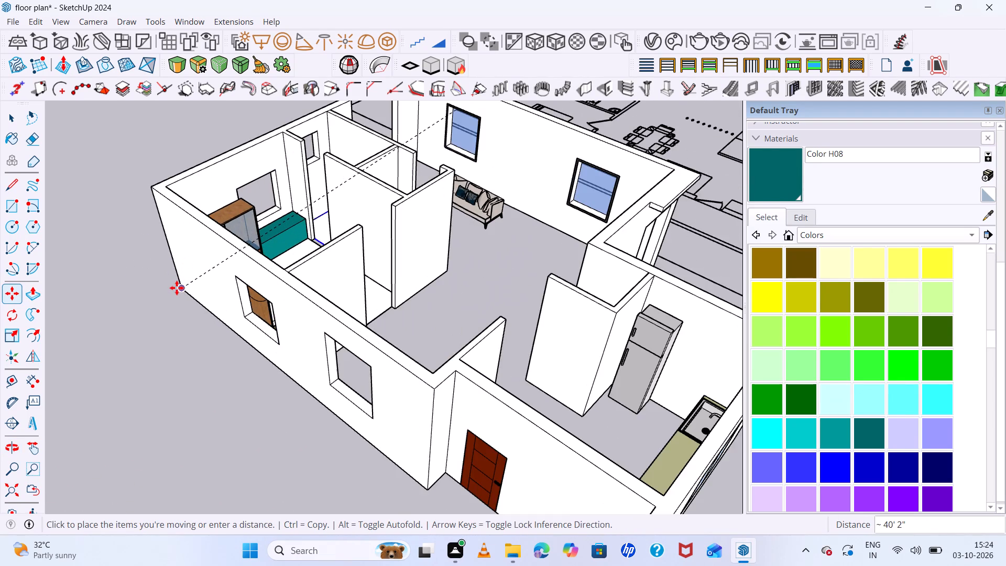
{"action": "scroll", "coordinate": [177, 289], "scroll_direction": "up", "scroll_amount": 18}
{"action": "scroll", "coordinate": [184, 295], "scroll_direction": "up", "scroll_amount": 4}
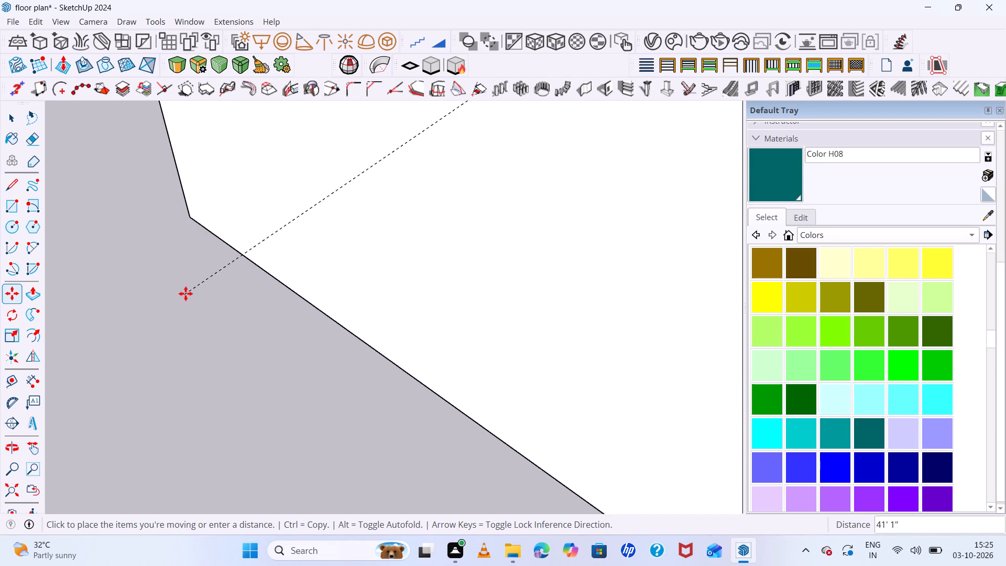
{"action": "scroll", "coordinate": [185, 293], "scroll_direction": "up", "scroll_amount": 2}
{"action": "left_click", "coordinate": [191, 194]}
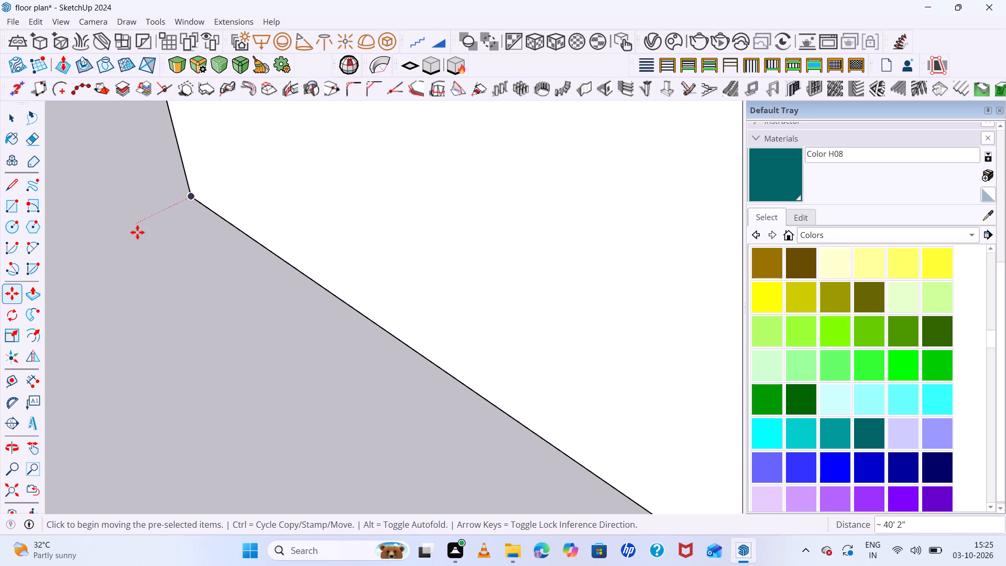
Examine how the bathroom floor surface fits between the bathroom walls and meets the bedroom floor at the doorway.
{"action": "scroll", "coordinate": [137, 233], "scroll_direction": "down", "scroll_amount": 20}
{"action": "scroll", "coordinate": [137, 233], "scroll_direction": "down", "scroll_amount": 20}
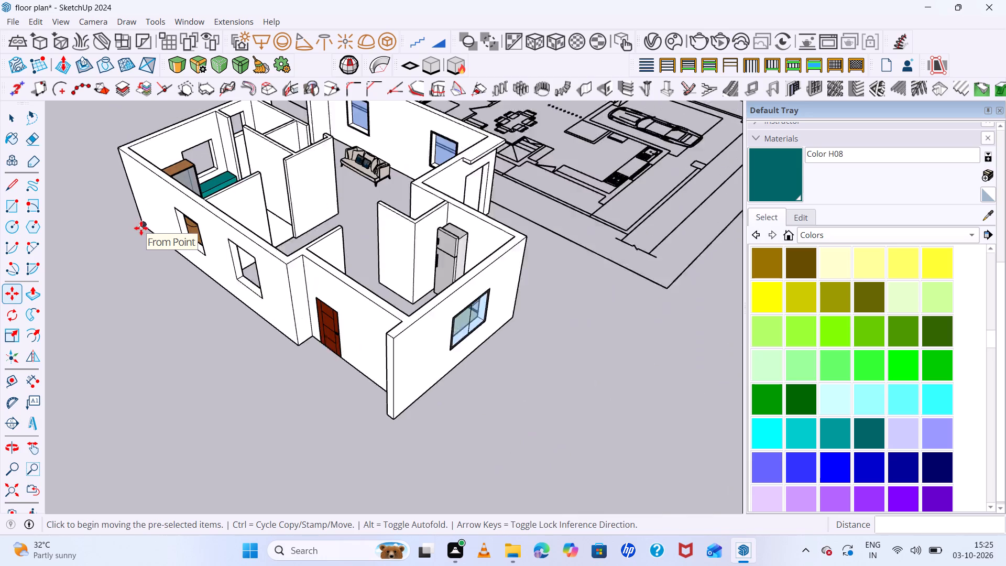
{"action": "middle_click_drag", "start_coordinate": [291, 255], "coordinate": [264, 311]}
{"action": "scroll", "coordinate": [258, 265], "scroll_direction": "down", "scroll_amount": 13}
{"action": "scroll", "coordinate": [227, 231], "scroll_direction": "down", "scroll_amount": 5}
{"action": "scroll", "coordinate": [257, 149], "scroll_direction": "up", "scroll_amount": 12}
{"action": "scroll", "coordinate": [279, 218], "scroll_direction": "up", "scroll_amount": 6}
{"action": "middle_click_drag", "start_coordinate": [298, 247], "coordinate": [362, 322]}
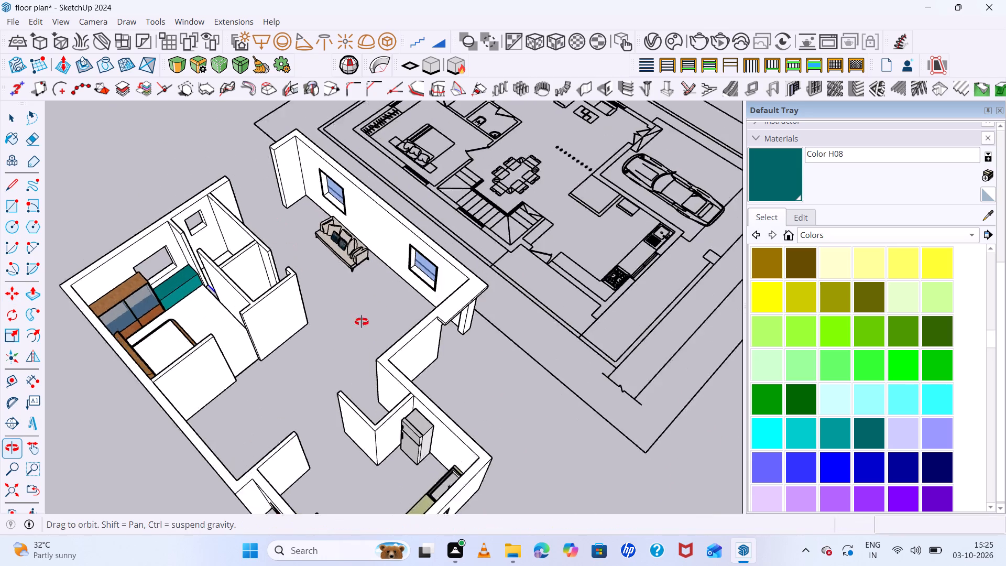
{"action": "middle_click_drag", "start_coordinate": [362, 322], "coordinate": [573, 216]}
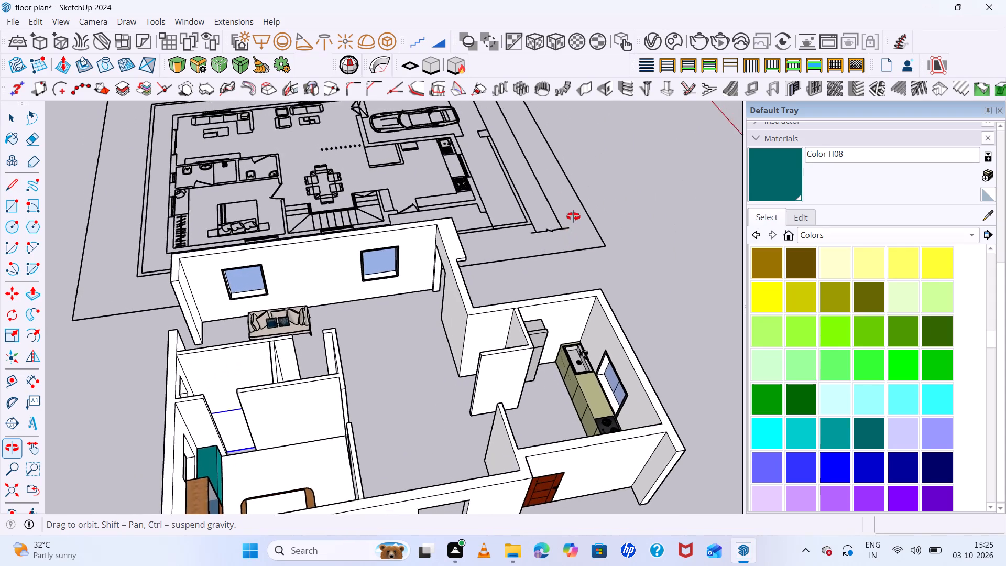
{"action": "middle_click_drag", "start_coordinate": [573, 216], "coordinate": [573, 208]}
{"action": "middle_click", "coordinate": [573, 208]}
{"action": "scroll", "coordinate": [125, 276], "scroll_direction": "up", "scroll_amount": 6}
{"action": "scroll", "coordinate": [126, 275], "scroll_direction": "down", "scroll_amount": 13}
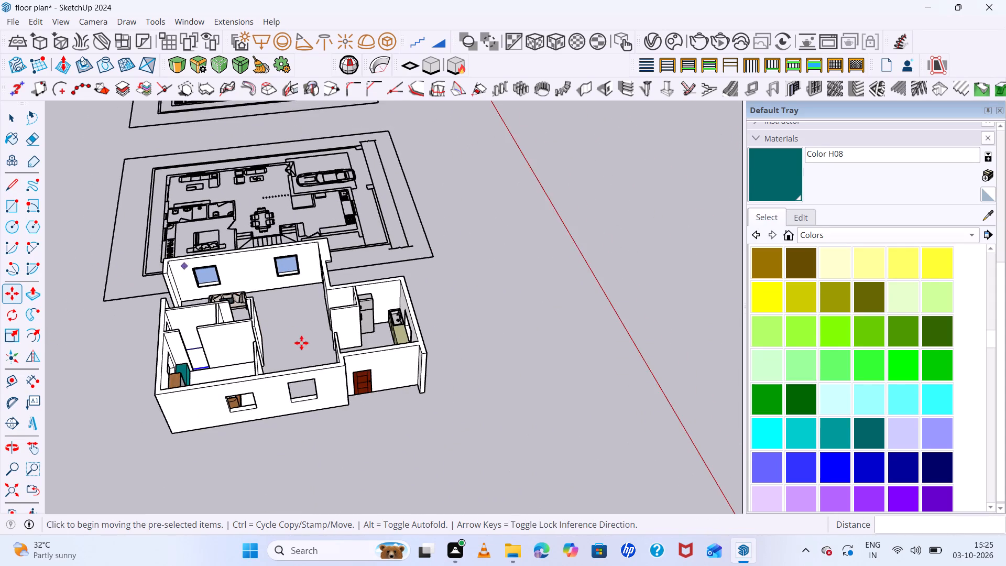
{"action": "middle_click_drag", "start_coordinate": [303, 347], "coordinate": [301, 404]}
{"action": "scroll", "coordinate": [132, 121], "scroll_direction": "up", "scroll_amount": 6}
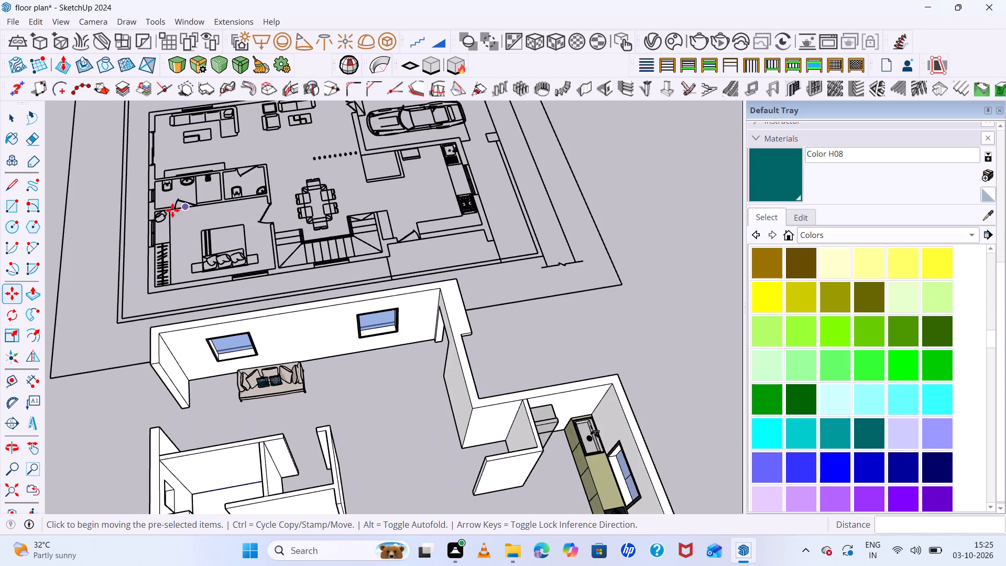
{"action": "scroll", "coordinate": [172, 210], "scroll_direction": "down", "scroll_amount": 9}
{"action": "key", "text": "space"}
{"action": "scroll", "coordinate": [136, 355], "scroll_direction": "up", "scroll_amount": 3}
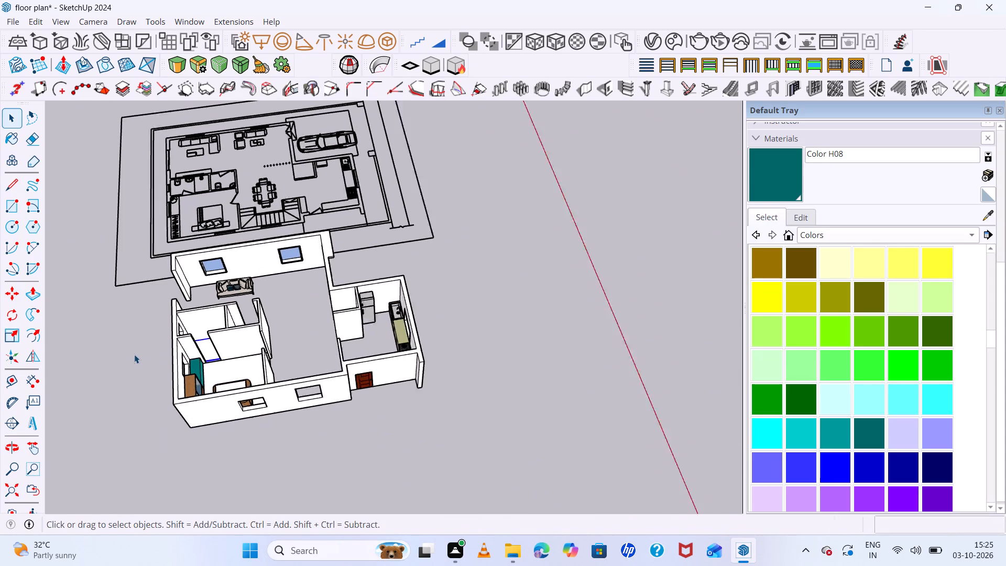
{"action": "scroll", "coordinate": [134, 354], "scroll_direction": "up", "scroll_amount": 2}
{"action": "left_click", "coordinate": [135, 354]}
{"action": "scroll", "coordinate": [240, 380], "scroll_direction": "up", "scroll_amount": 18}
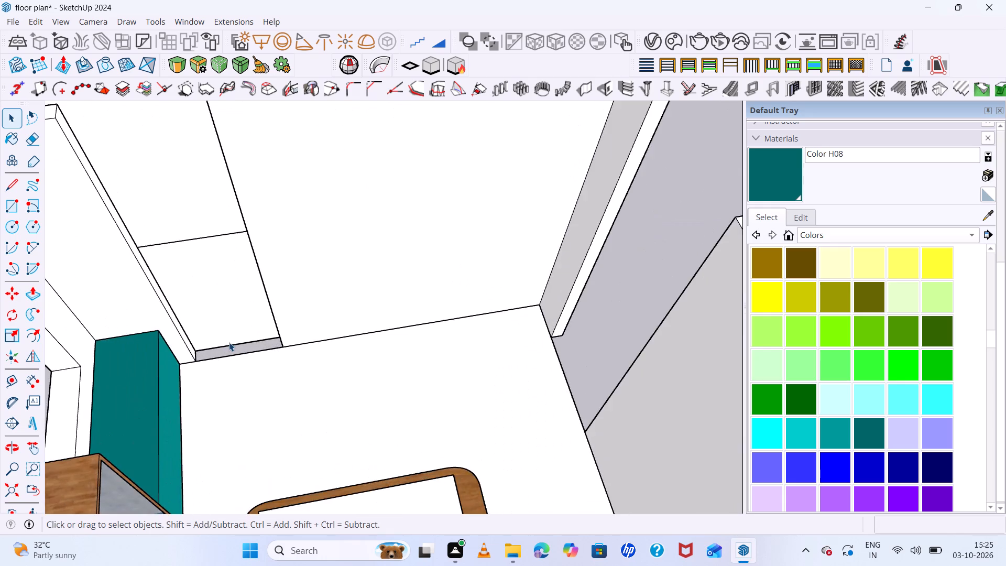
{"action": "middle_click_drag", "start_coordinate": [236, 350], "coordinate": [296, 496]}
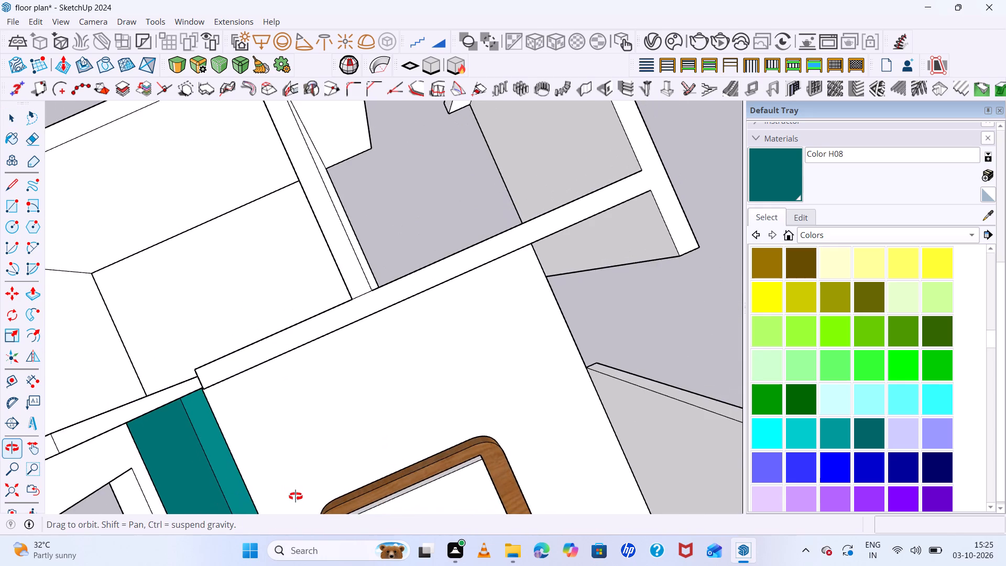
{"action": "middle_click_drag", "start_coordinate": [296, 496], "coordinate": [275, 375]}
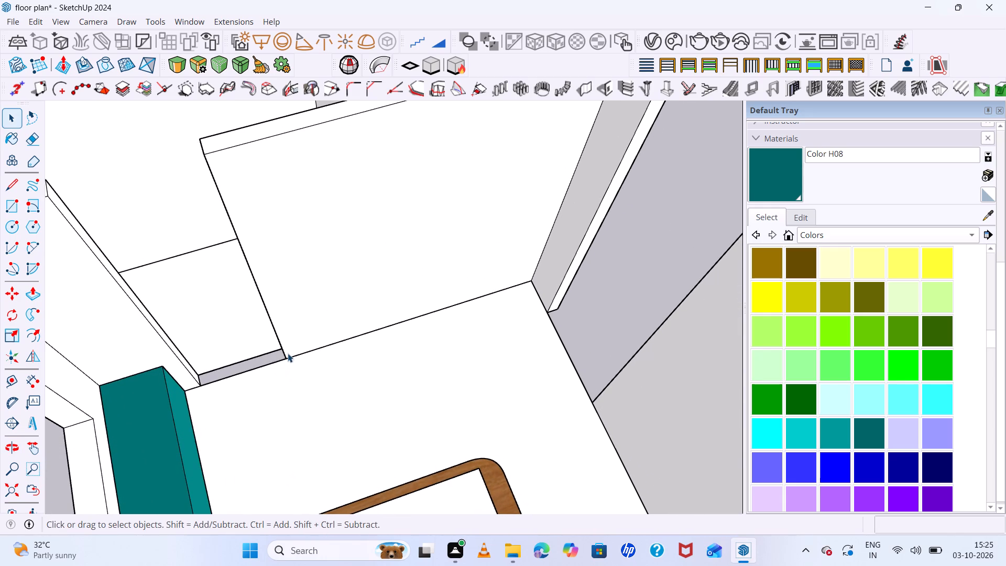
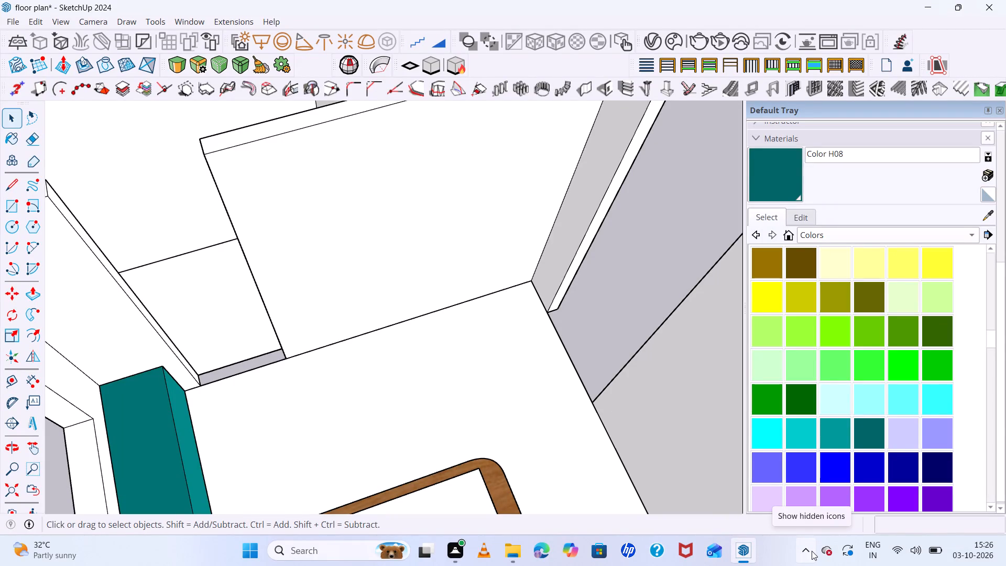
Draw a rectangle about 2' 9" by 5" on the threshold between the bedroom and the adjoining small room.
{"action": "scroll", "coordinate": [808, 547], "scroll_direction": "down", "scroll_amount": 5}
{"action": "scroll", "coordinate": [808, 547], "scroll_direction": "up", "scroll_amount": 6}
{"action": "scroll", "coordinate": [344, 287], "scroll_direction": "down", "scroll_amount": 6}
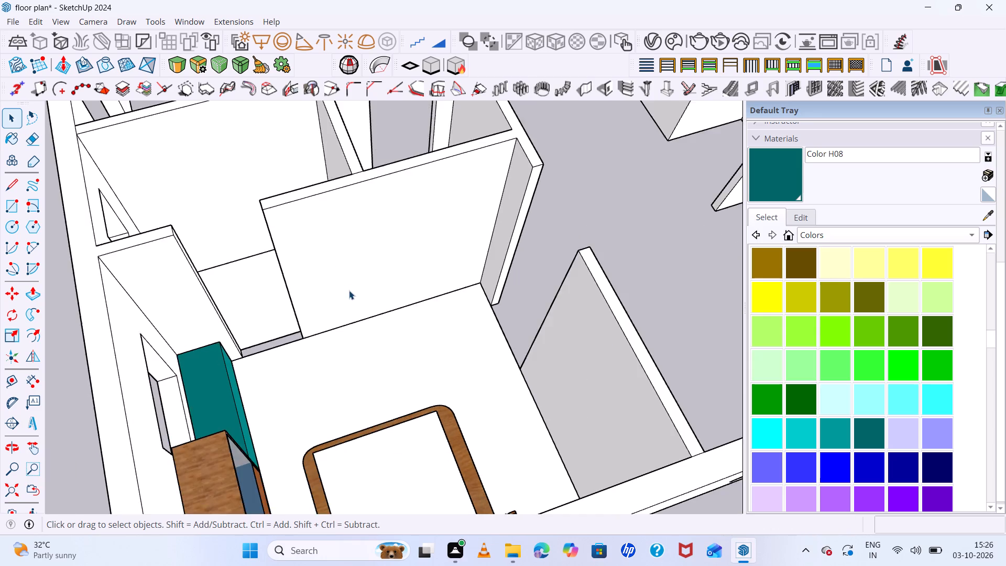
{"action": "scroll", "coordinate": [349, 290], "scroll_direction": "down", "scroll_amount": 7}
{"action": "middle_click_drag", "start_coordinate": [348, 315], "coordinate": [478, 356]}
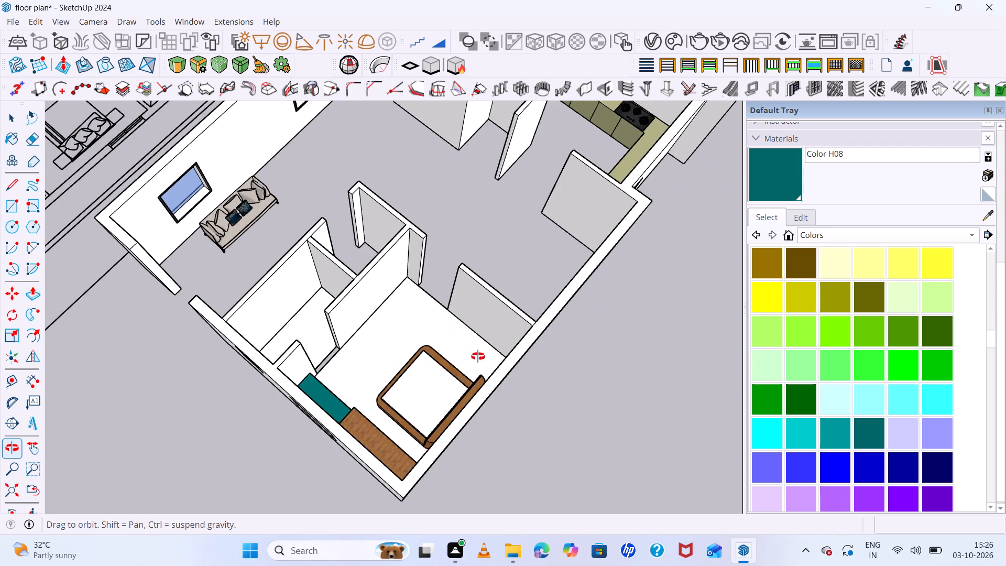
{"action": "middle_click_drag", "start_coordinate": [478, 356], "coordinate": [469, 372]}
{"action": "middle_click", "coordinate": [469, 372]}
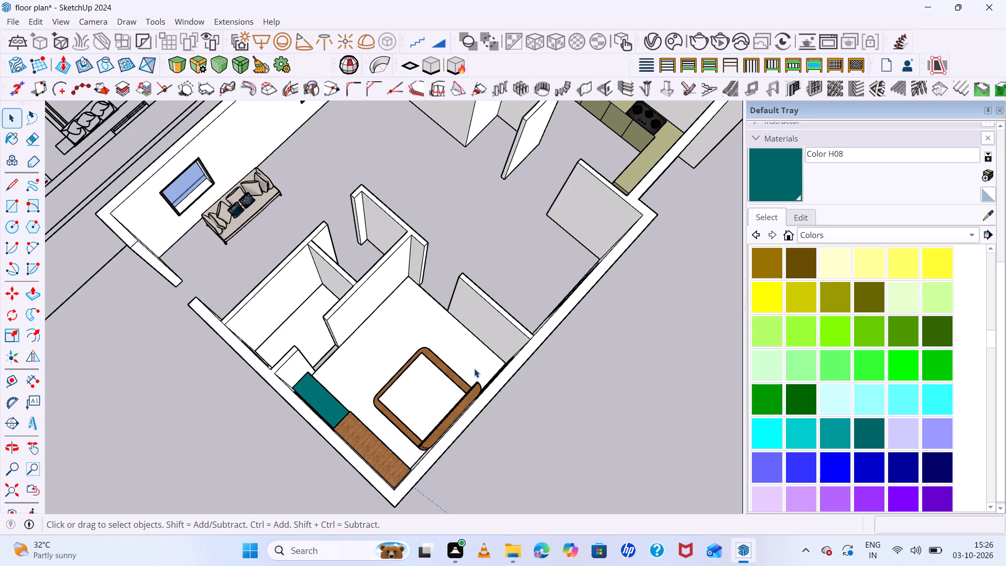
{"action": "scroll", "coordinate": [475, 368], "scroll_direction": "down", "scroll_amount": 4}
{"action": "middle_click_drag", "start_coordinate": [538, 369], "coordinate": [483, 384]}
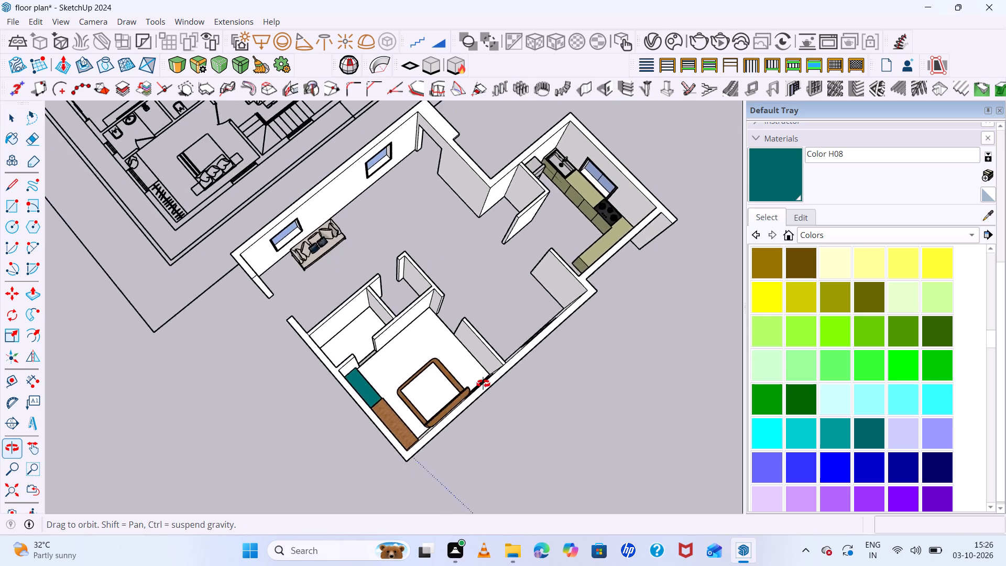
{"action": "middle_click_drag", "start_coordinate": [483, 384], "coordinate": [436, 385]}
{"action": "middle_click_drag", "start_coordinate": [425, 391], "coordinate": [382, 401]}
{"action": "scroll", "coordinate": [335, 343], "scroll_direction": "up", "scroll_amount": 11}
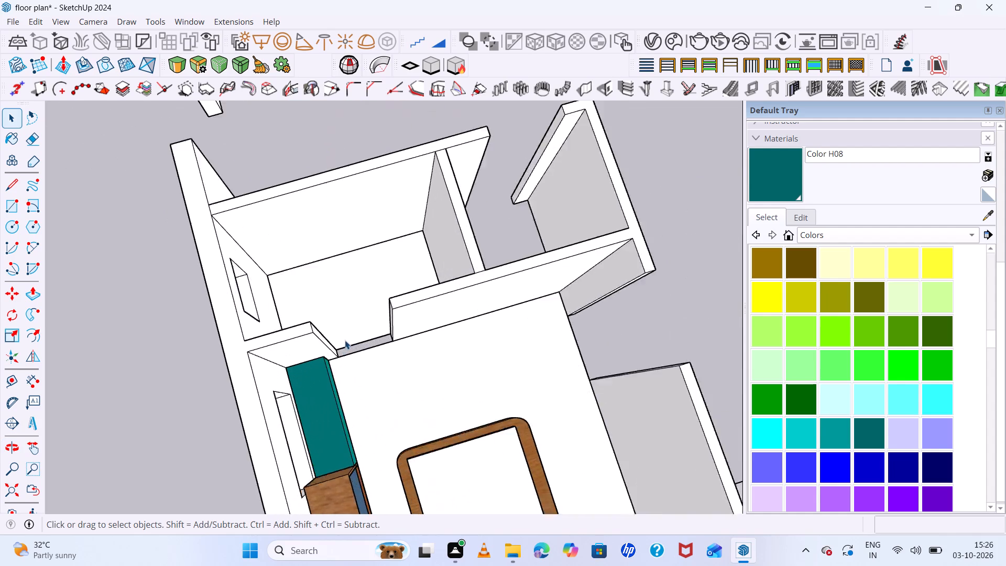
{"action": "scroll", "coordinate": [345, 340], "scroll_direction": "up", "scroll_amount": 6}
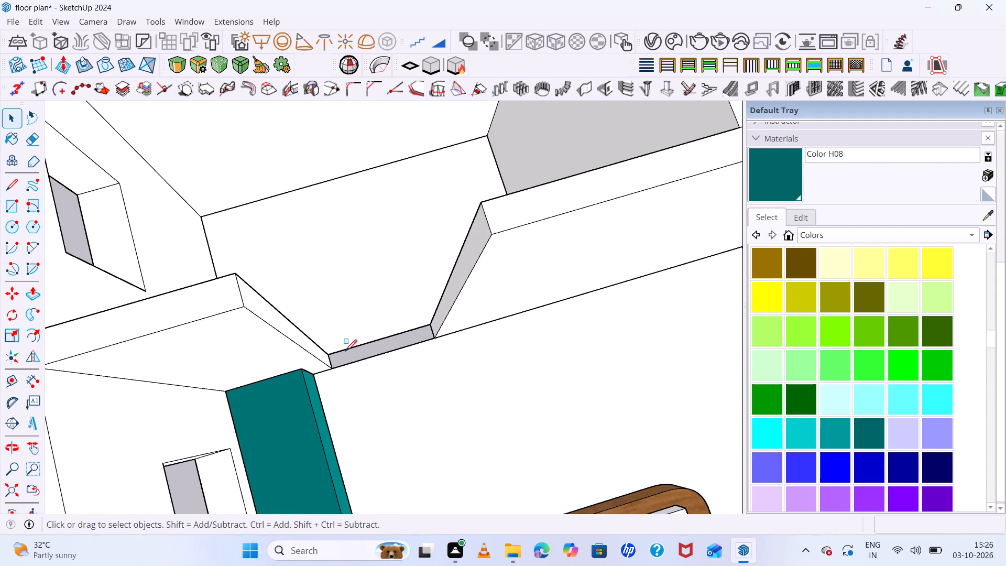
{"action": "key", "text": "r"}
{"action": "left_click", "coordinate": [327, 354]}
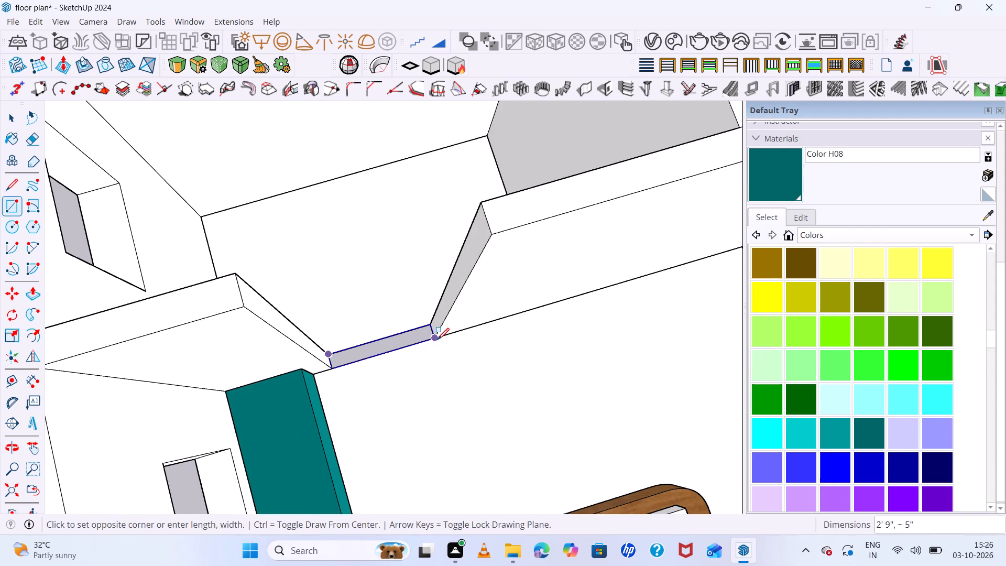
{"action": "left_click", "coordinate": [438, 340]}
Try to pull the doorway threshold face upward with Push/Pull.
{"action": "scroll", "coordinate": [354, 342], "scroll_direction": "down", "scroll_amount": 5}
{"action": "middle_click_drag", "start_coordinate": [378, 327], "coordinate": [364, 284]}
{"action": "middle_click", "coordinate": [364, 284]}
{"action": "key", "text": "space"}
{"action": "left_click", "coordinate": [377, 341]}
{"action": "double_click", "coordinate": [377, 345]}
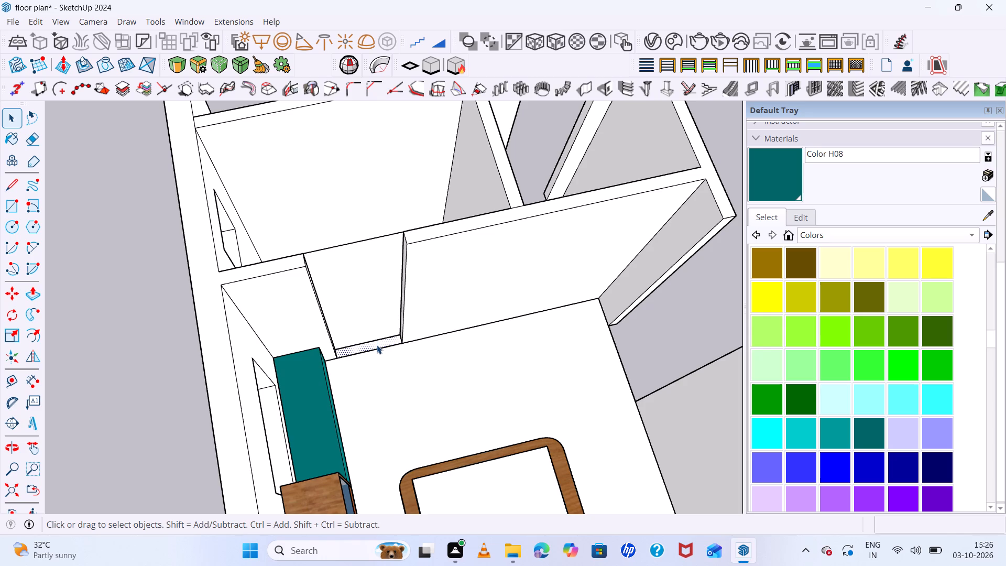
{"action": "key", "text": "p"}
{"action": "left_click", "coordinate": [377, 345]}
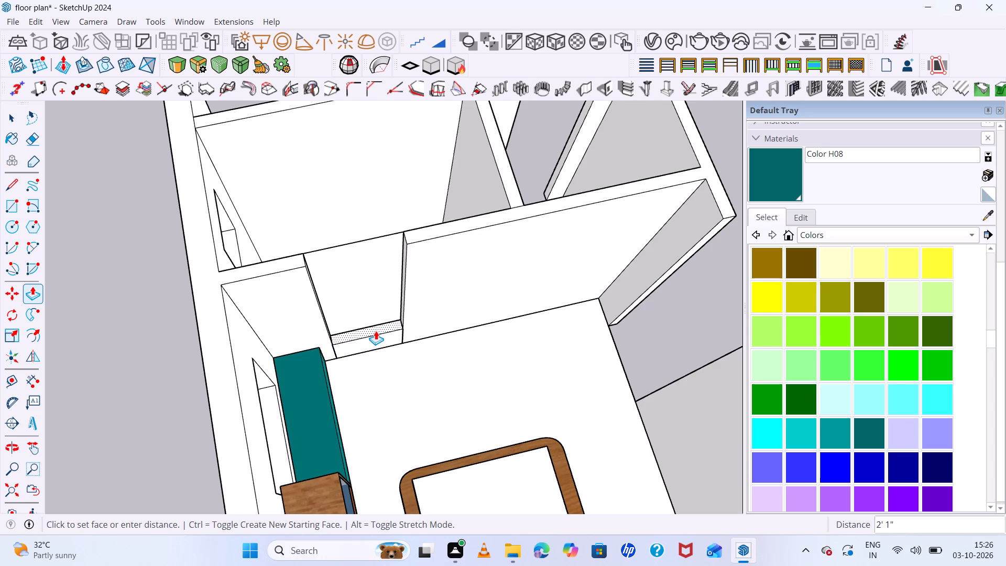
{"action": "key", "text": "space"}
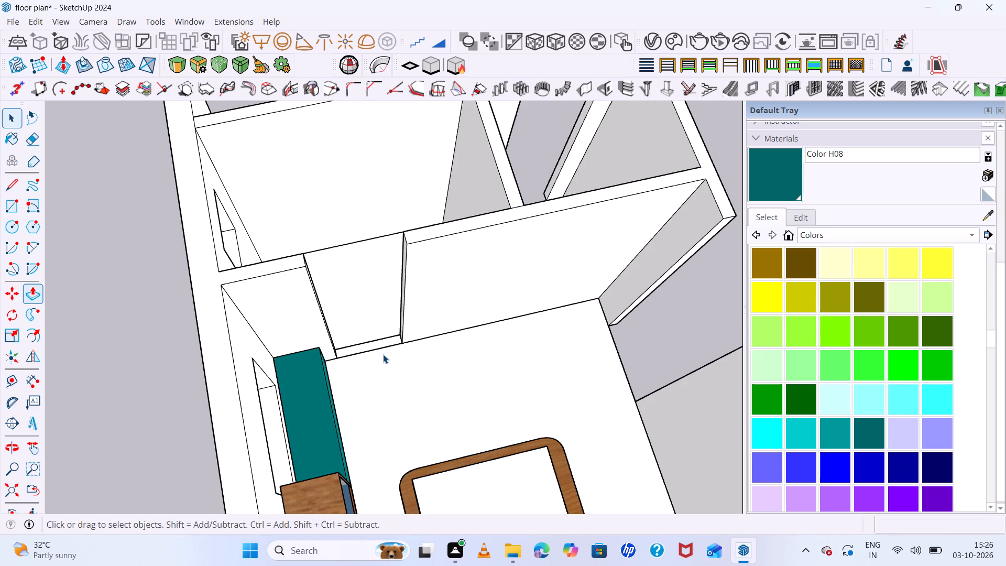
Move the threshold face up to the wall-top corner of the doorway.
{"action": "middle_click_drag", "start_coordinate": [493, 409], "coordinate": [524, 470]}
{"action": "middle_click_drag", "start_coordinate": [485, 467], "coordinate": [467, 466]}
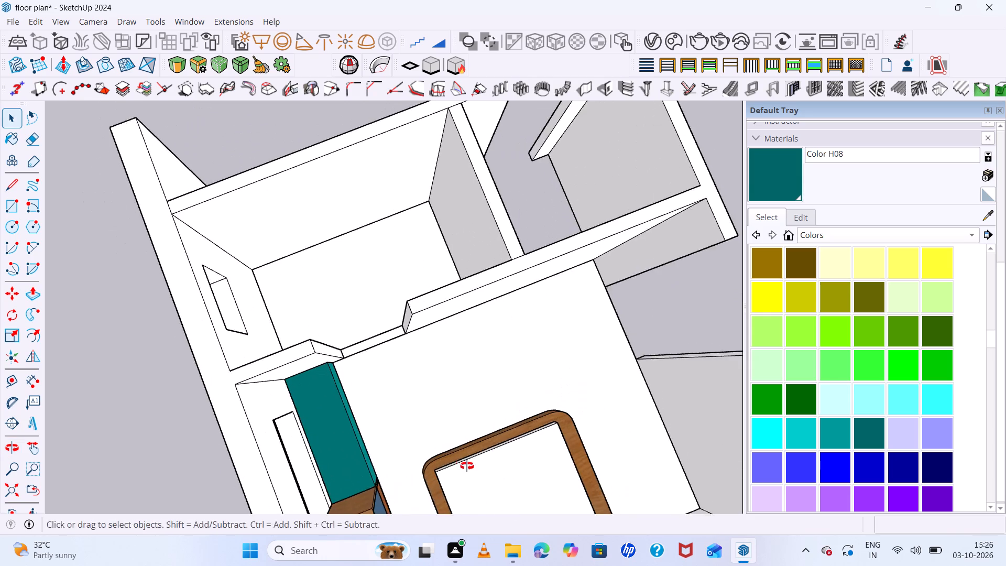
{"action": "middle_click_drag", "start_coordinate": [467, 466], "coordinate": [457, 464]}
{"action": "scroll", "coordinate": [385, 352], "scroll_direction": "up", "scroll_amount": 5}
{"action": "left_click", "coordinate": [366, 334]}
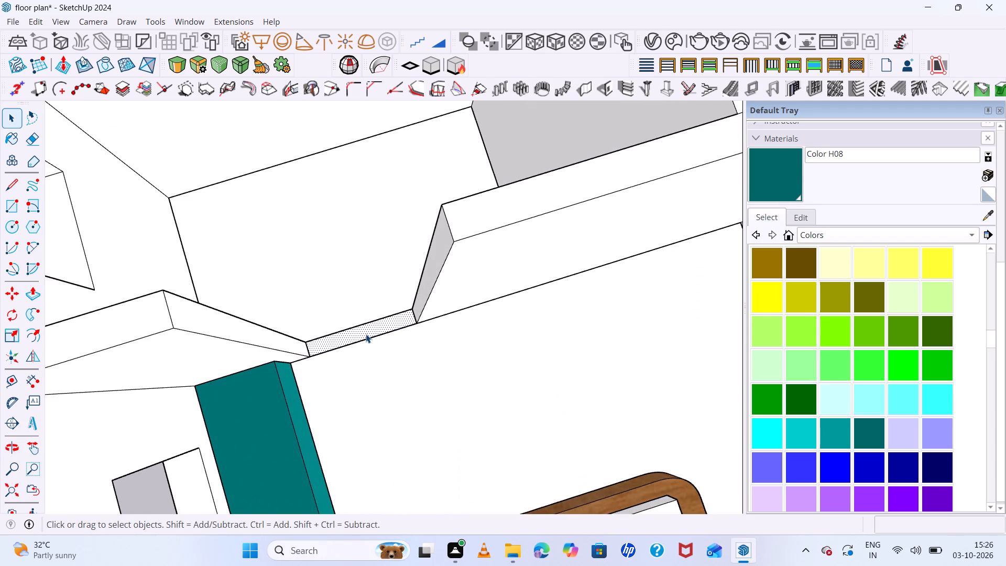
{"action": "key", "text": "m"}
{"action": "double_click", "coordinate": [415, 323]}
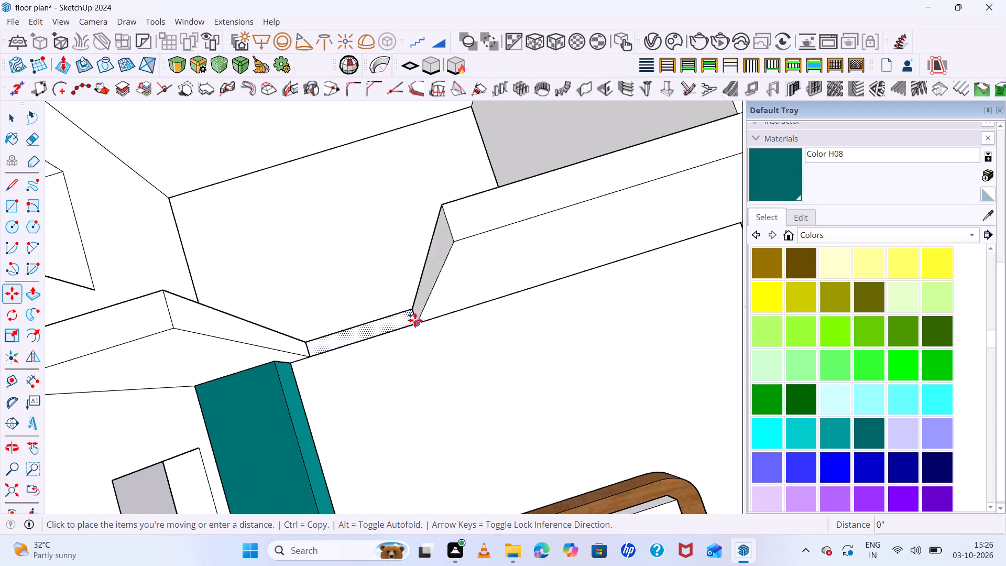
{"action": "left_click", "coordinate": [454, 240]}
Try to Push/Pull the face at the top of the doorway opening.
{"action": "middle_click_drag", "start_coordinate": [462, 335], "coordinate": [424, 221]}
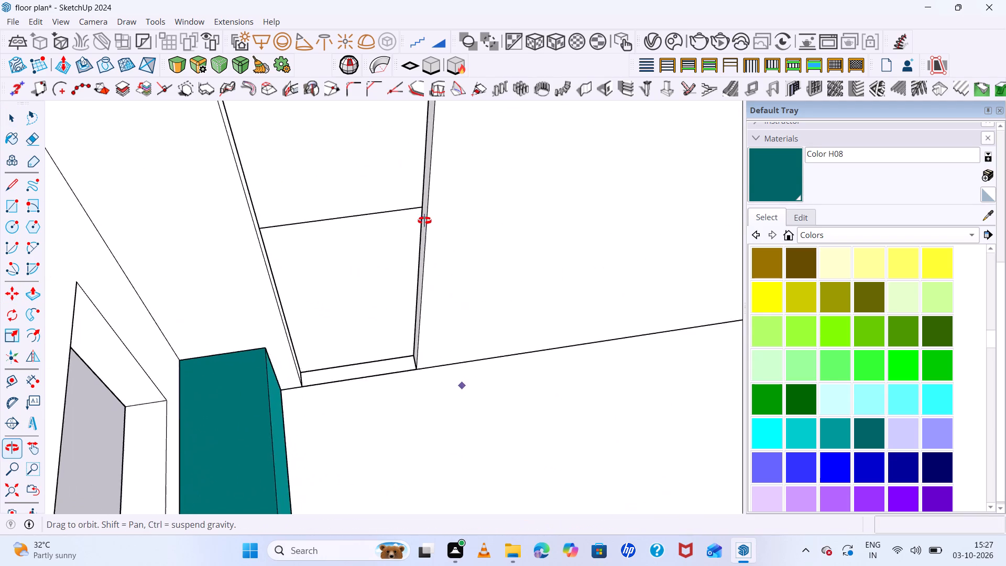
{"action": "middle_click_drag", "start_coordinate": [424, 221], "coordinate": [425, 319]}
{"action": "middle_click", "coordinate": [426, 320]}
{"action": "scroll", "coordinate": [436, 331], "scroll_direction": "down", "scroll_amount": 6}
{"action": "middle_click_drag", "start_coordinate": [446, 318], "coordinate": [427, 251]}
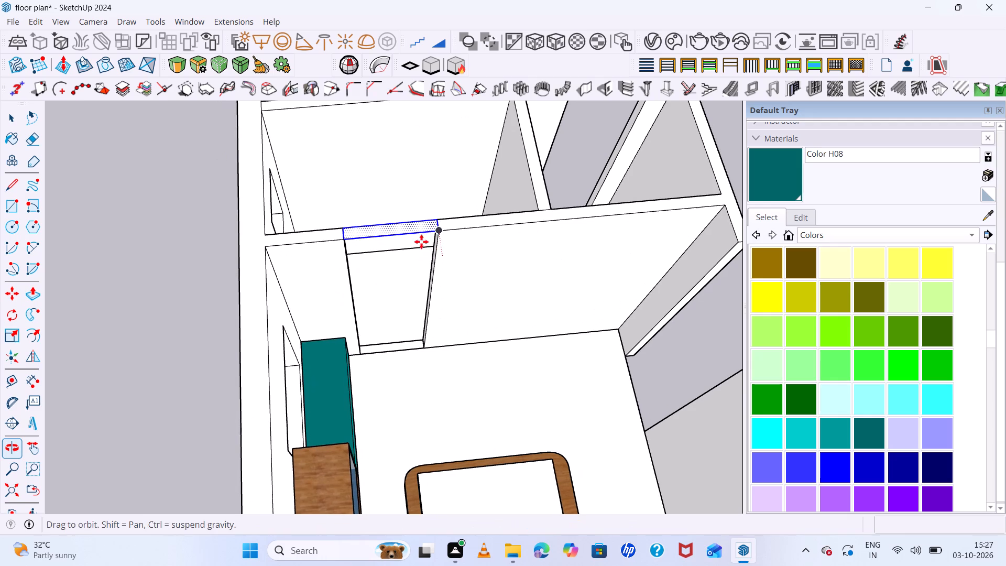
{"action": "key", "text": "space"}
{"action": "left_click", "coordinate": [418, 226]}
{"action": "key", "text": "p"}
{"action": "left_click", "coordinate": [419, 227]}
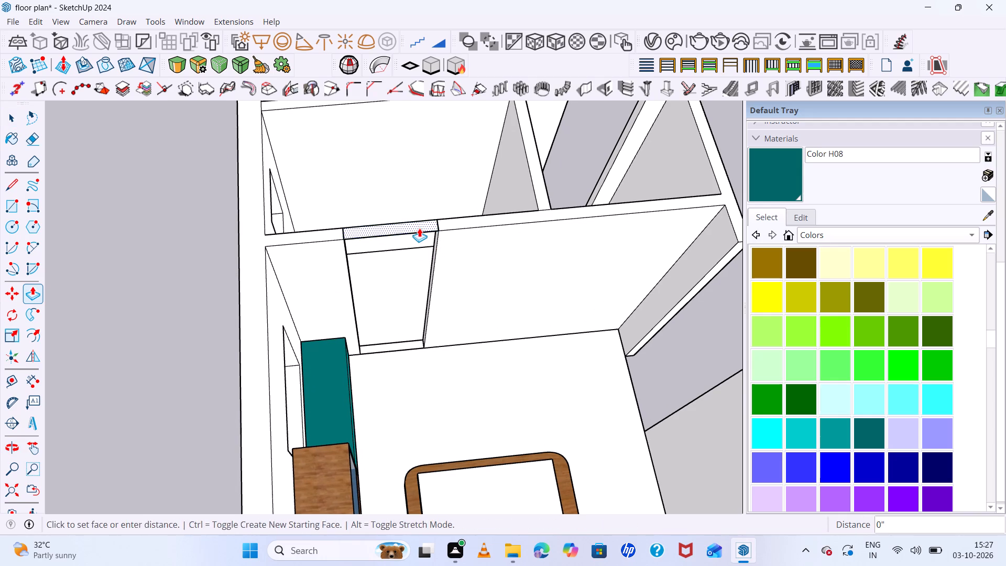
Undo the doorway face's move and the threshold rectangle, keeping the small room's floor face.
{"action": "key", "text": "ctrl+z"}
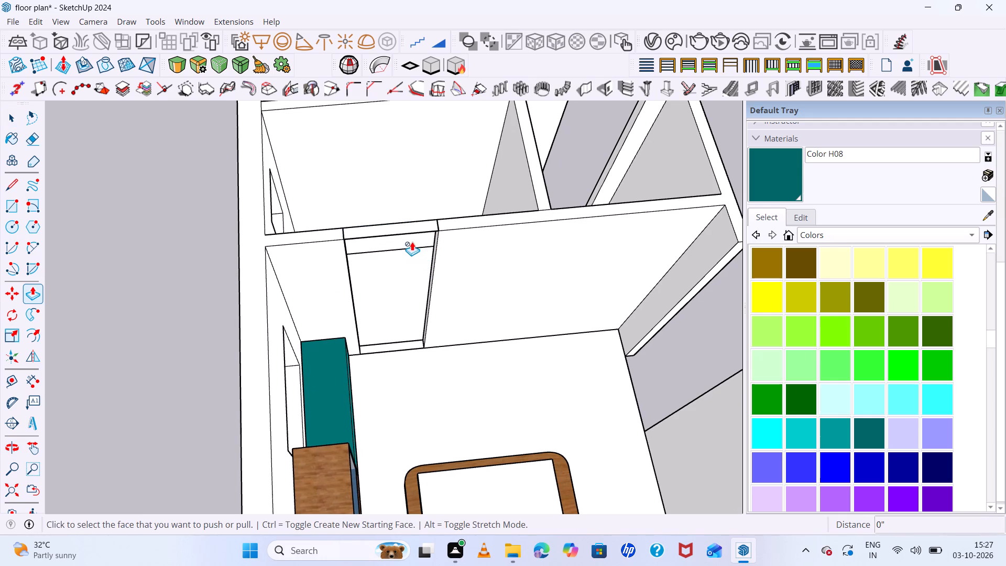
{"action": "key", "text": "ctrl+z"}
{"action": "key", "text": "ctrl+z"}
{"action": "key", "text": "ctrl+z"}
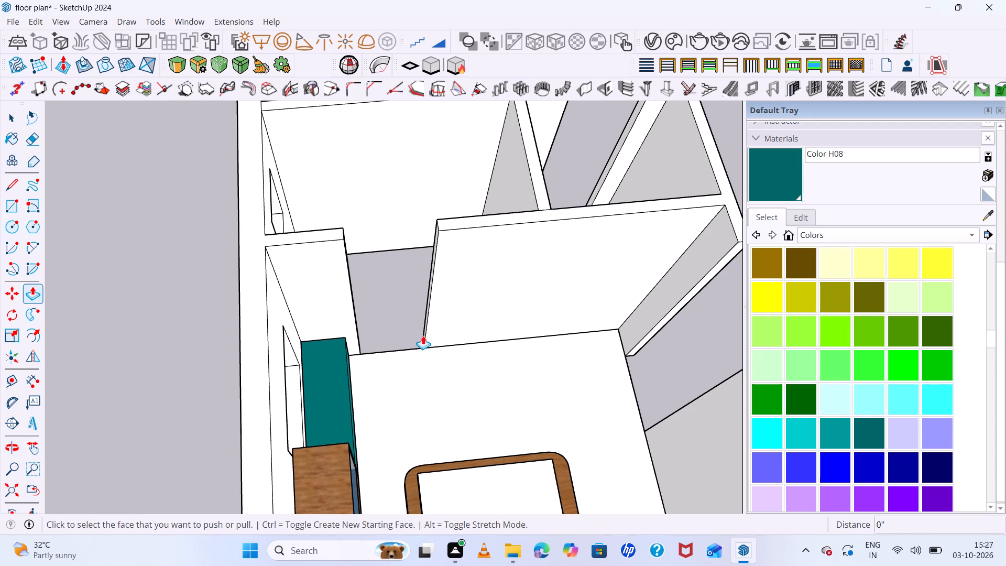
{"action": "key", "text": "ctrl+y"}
Open the walls group for editing.
{"action": "middle_click_drag", "start_coordinate": [410, 386], "coordinate": [517, 401]}
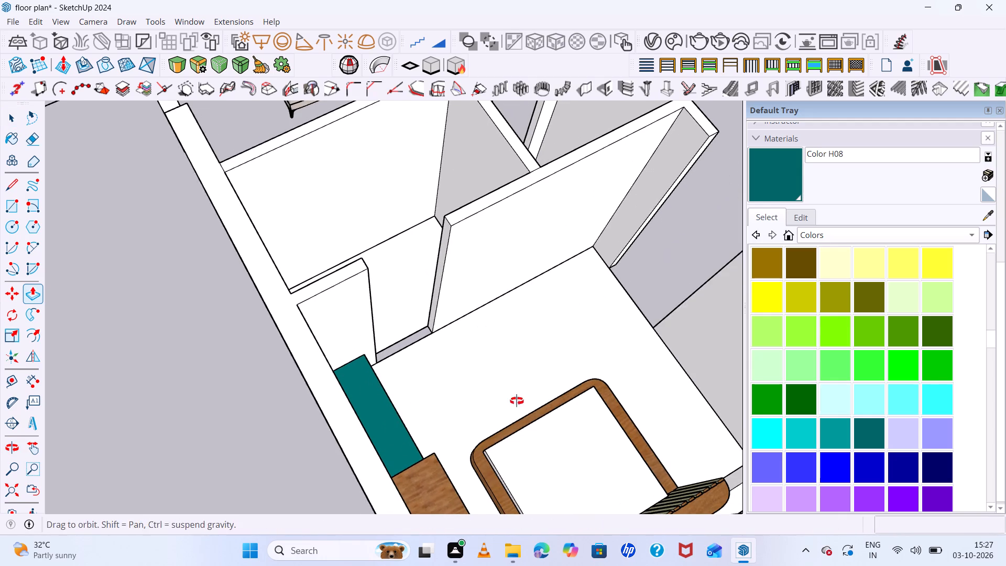
{"action": "middle_click_drag", "start_coordinate": [517, 401], "coordinate": [517, 400]}
{"action": "key", "text": "space"}
{"action": "double_click", "coordinate": [309, 359]}
{"action": "double_click", "coordinate": [313, 359]}
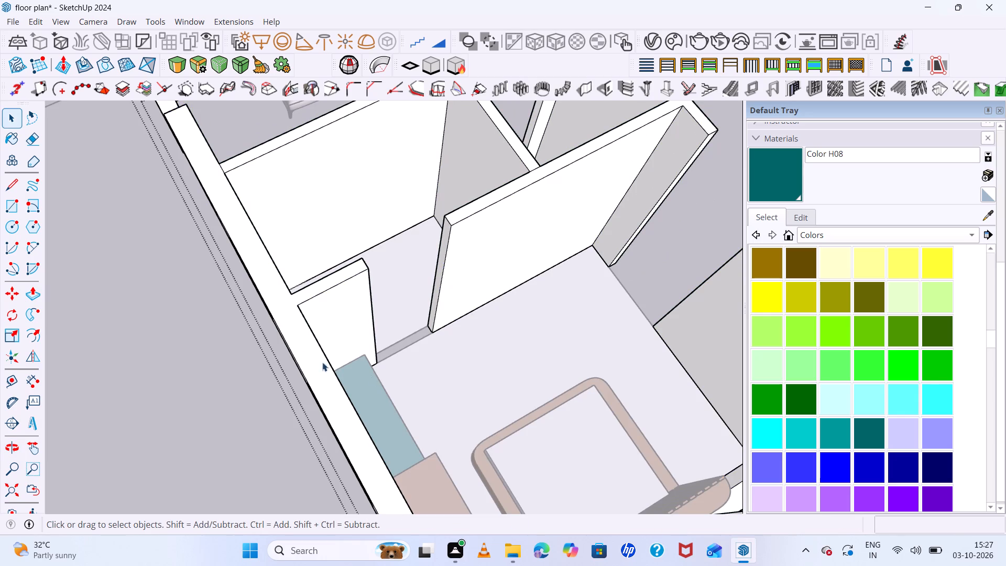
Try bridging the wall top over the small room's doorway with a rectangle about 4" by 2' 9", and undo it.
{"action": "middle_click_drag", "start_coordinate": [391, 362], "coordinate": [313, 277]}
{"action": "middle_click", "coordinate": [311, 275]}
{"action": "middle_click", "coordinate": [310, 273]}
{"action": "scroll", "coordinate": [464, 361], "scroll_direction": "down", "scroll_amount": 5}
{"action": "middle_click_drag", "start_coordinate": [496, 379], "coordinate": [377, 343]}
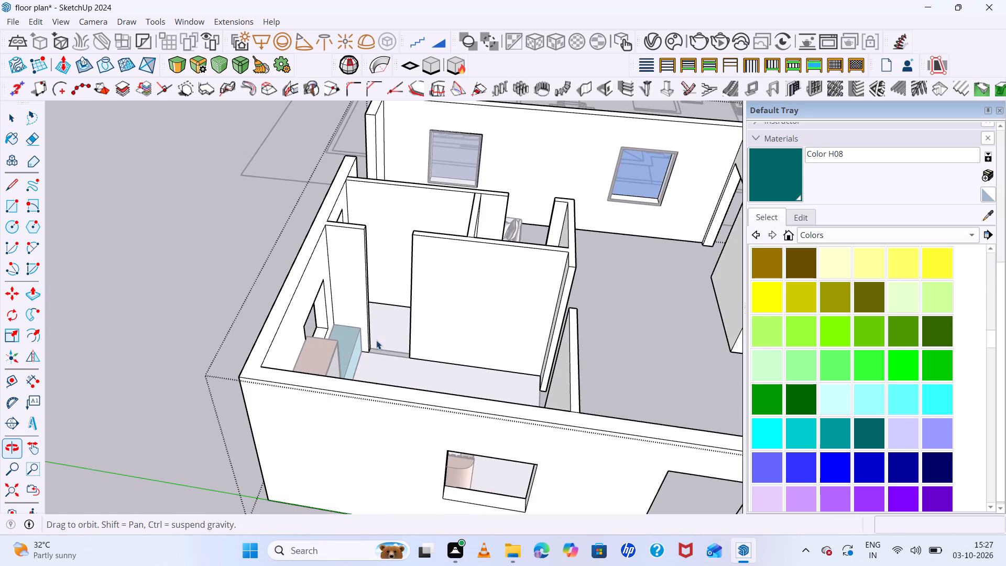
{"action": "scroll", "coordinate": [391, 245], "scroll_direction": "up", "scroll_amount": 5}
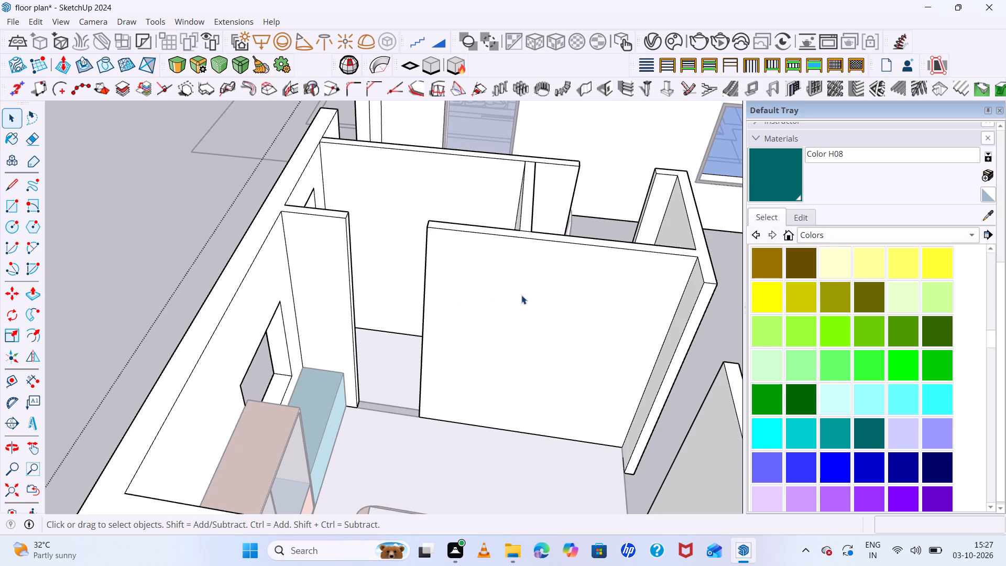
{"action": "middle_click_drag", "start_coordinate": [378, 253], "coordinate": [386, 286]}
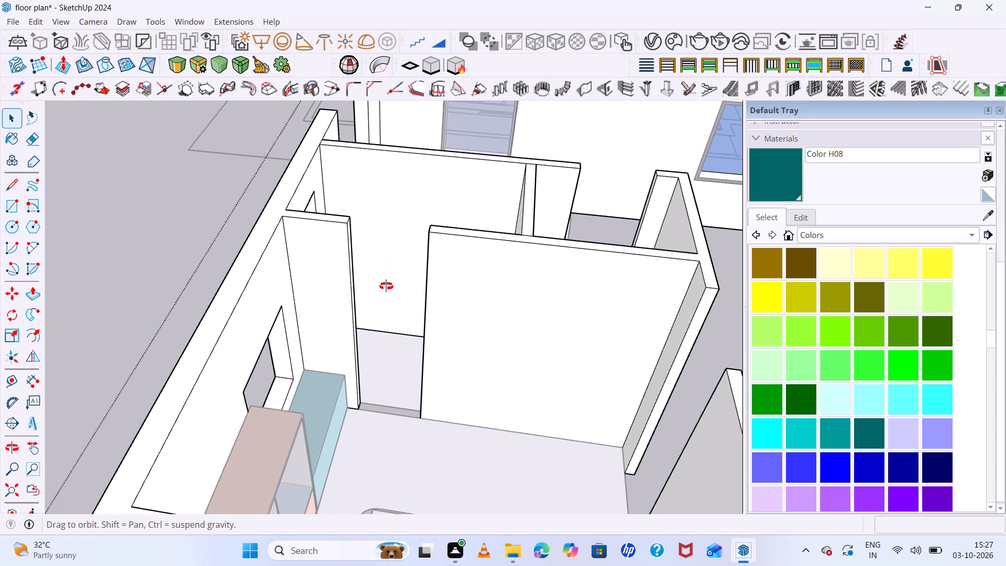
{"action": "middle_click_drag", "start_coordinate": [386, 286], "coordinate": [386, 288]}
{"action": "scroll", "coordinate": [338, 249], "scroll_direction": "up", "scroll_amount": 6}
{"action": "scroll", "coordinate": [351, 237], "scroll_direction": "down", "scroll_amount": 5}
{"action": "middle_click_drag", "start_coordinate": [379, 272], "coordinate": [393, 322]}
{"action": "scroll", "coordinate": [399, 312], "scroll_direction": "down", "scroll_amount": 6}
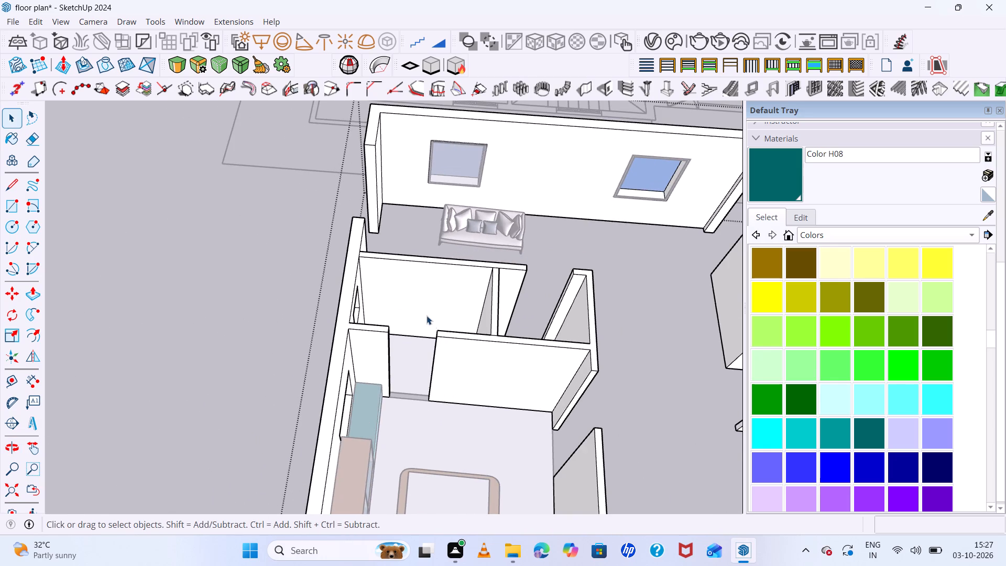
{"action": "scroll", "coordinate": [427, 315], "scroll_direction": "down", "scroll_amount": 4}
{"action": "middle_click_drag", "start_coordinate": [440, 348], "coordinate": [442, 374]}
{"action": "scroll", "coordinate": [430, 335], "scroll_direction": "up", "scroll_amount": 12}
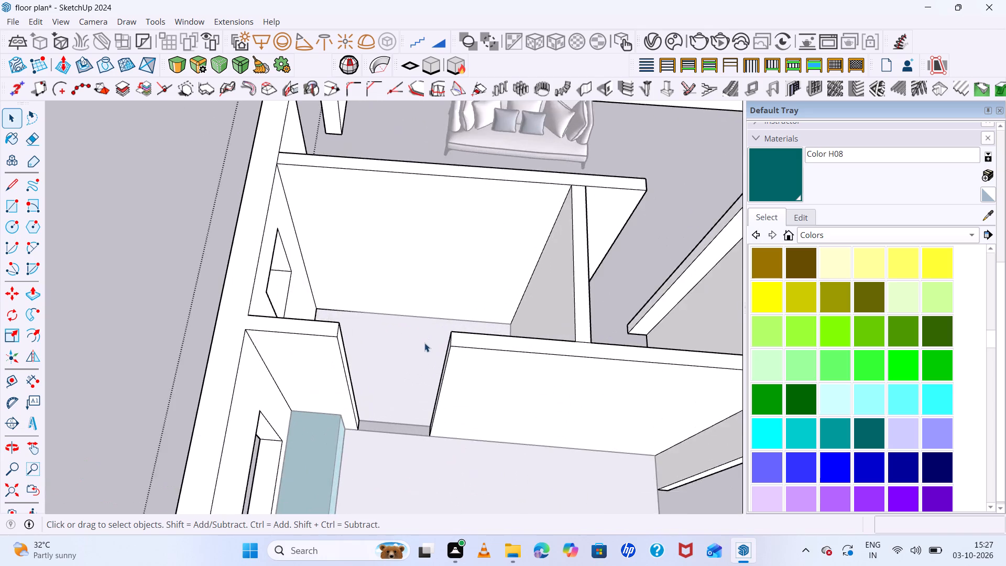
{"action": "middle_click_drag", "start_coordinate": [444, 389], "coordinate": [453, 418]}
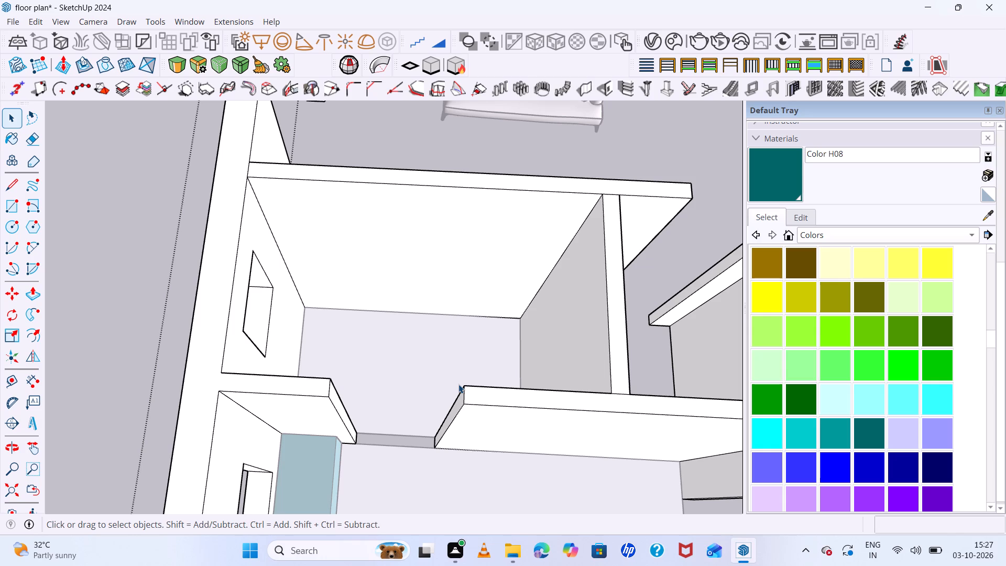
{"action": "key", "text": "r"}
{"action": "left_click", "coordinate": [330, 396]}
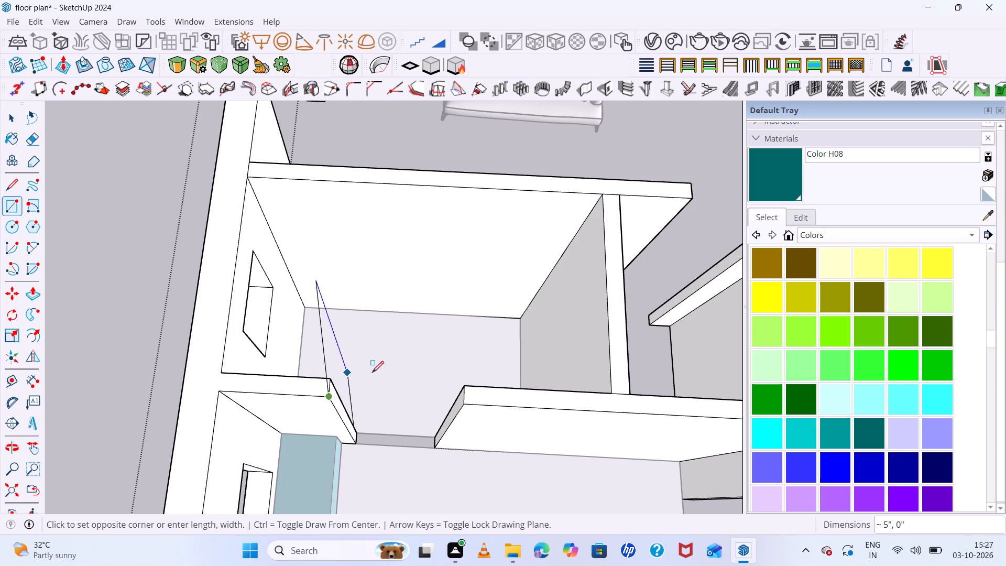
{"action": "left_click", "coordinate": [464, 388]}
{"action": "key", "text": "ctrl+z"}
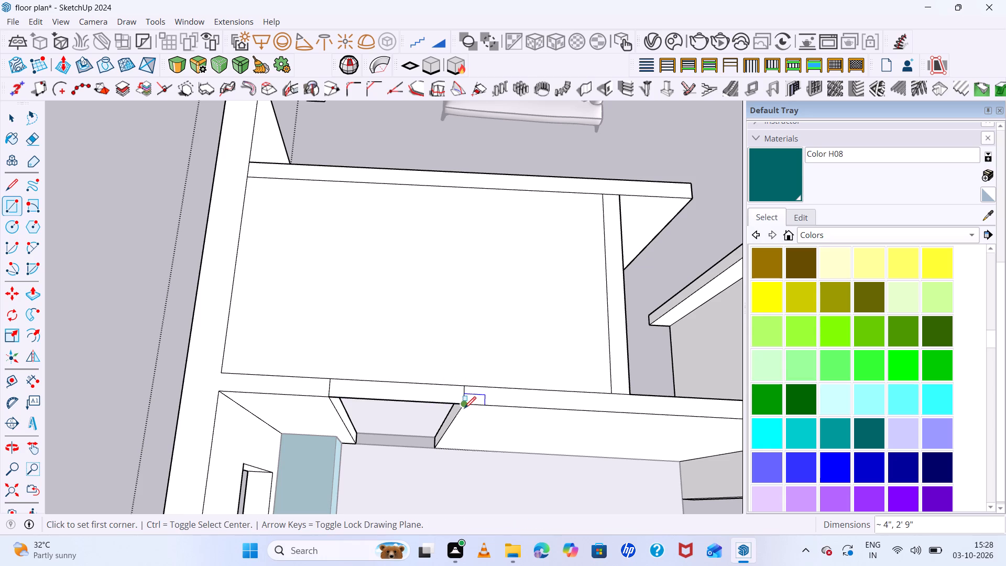
Draw a rectangle across the full wall thickness between the top corners of the small room's doorway.
{"action": "left_click", "coordinate": [332, 397]}
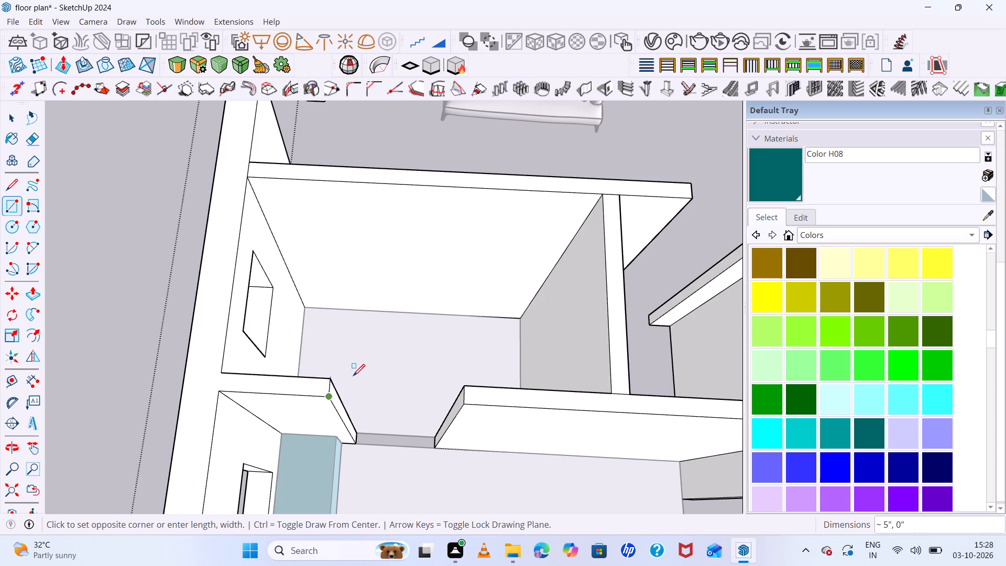
{"action": "left_click", "coordinate": [463, 384]}
Cut away the large horizontal face covering the top of the small room.
{"action": "key", "text": "space"}
{"action": "left_click", "coordinate": [438, 279]}
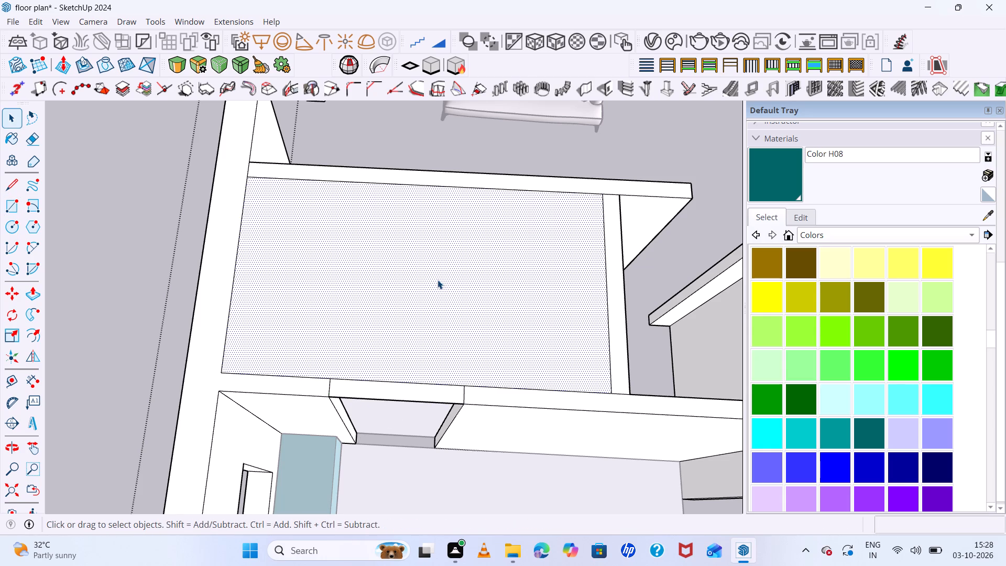
{"action": "scroll", "coordinate": [438, 280], "scroll_direction": "down", "scroll_amount": 5}
{"action": "key", "text": "ctrl+x"}
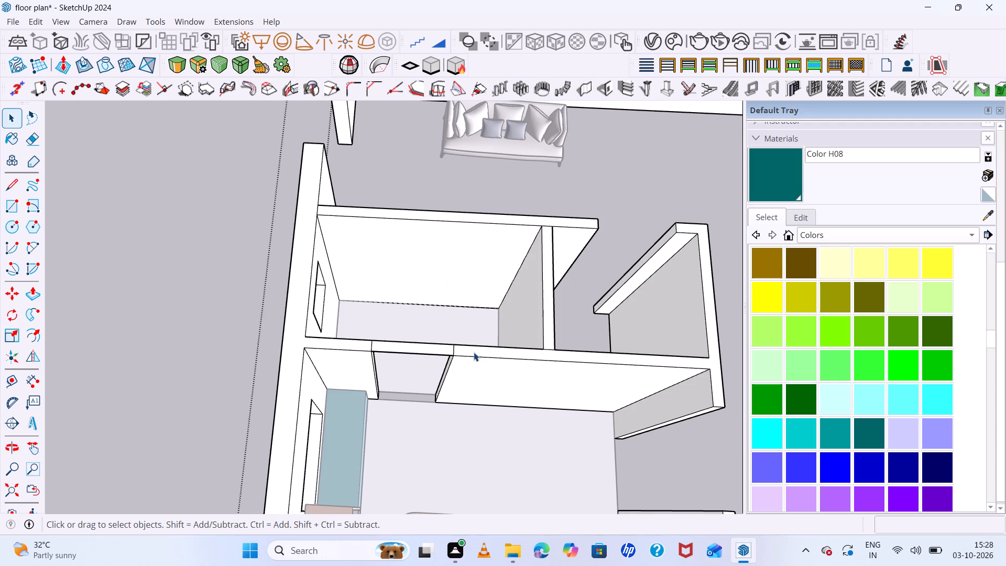
Push/Pull the rectangle over the small room's doorway down 3' 2" to form the wall section above the opening.
{"action": "middle_click_drag", "start_coordinate": [473, 343], "coordinate": [414, 206]}
{"action": "middle_click_drag", "start_coordinate": [411, 205], "coordinate": [462, 247]}
{"action": "scroll", "coordinate": [414, 259], "scroll_direction": "up", "scroll_amount": 5}
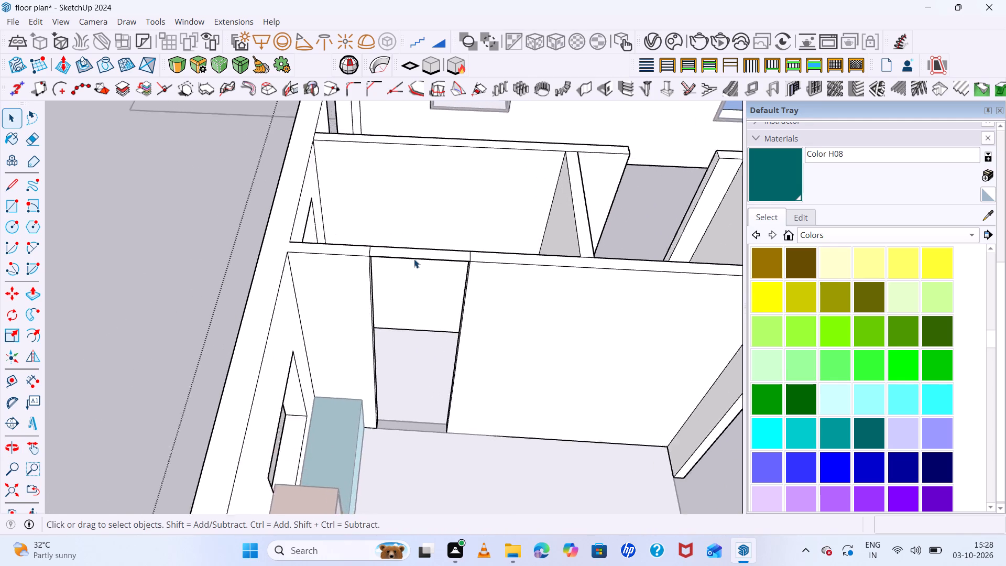
{"action": "left_click", "coordinate": [422, 252]}
{"action": "key", "text": "p"}
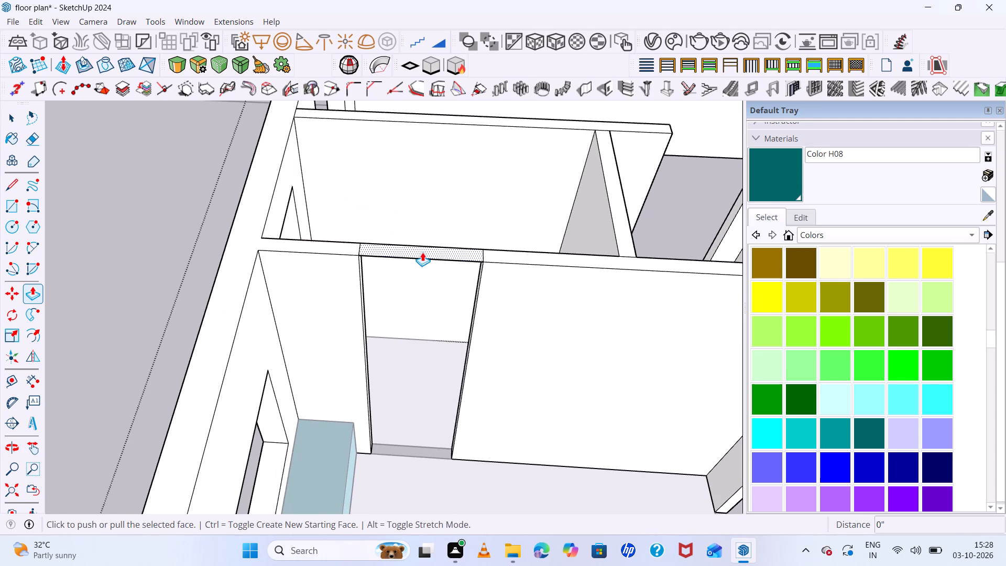
{"action": "left_click", "coordinate": [422, 252]}
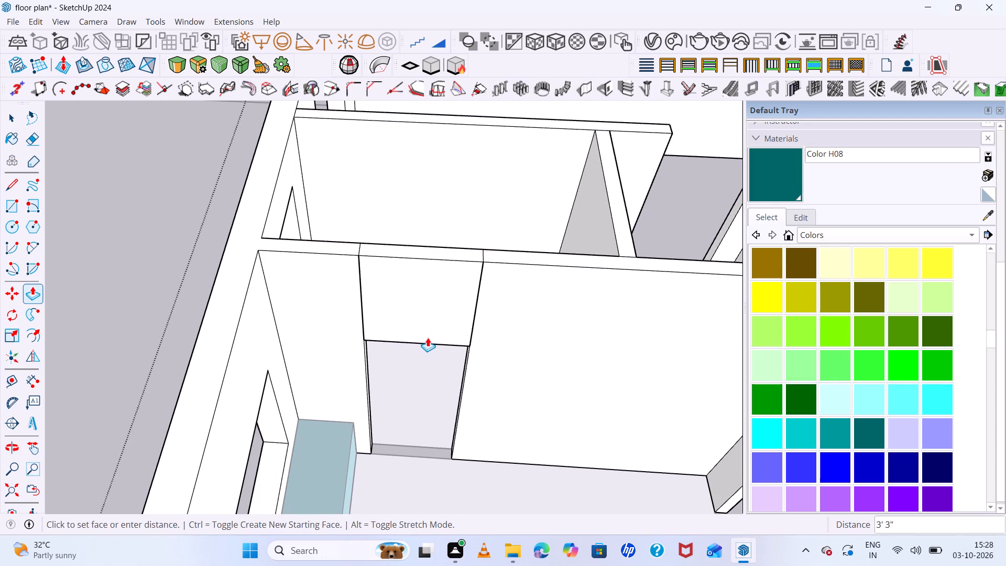
{"action": "left_click", "coordinate": [425, 336]}
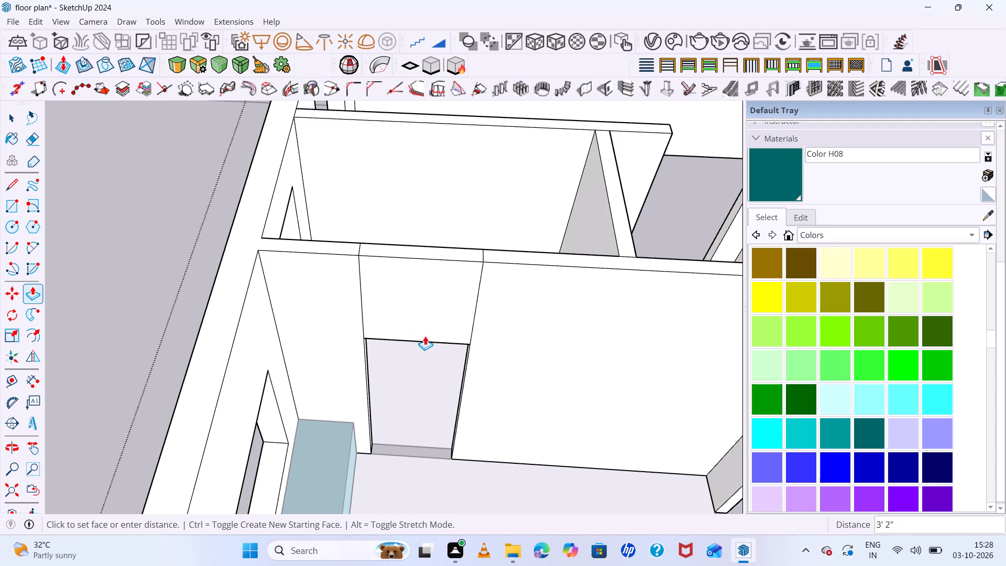
Erase the two vertical seam lines above the doorway on the bedroom side of the wall.
{"action": "middle_click_drag", "start_coordinate": [483, 388], "coordinate": [470, 308]}
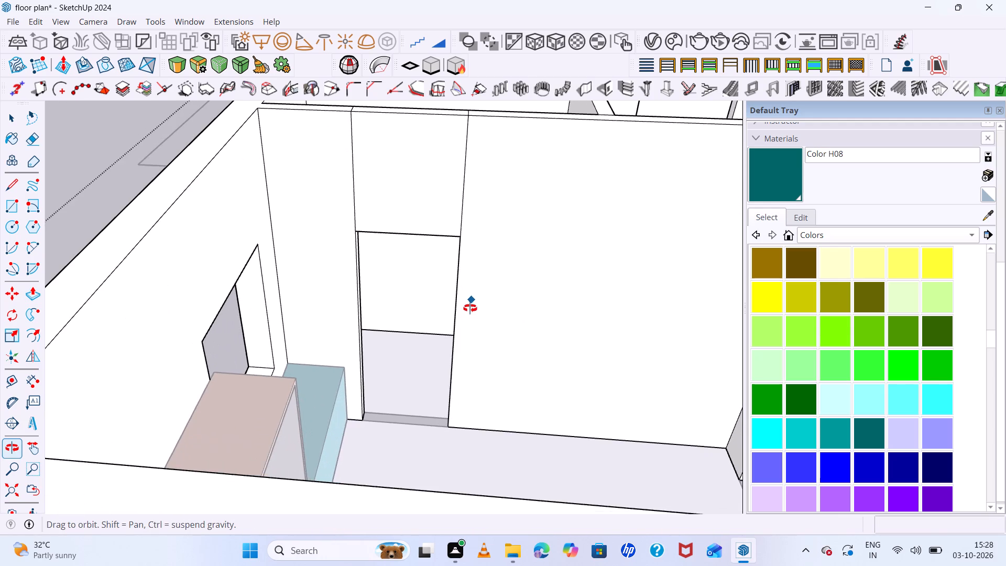
{"action": "middle_click_drag", "start_coordinate": [470, 308], "coordinate": [448, 315]}
{"action": "key", "text": "space"}
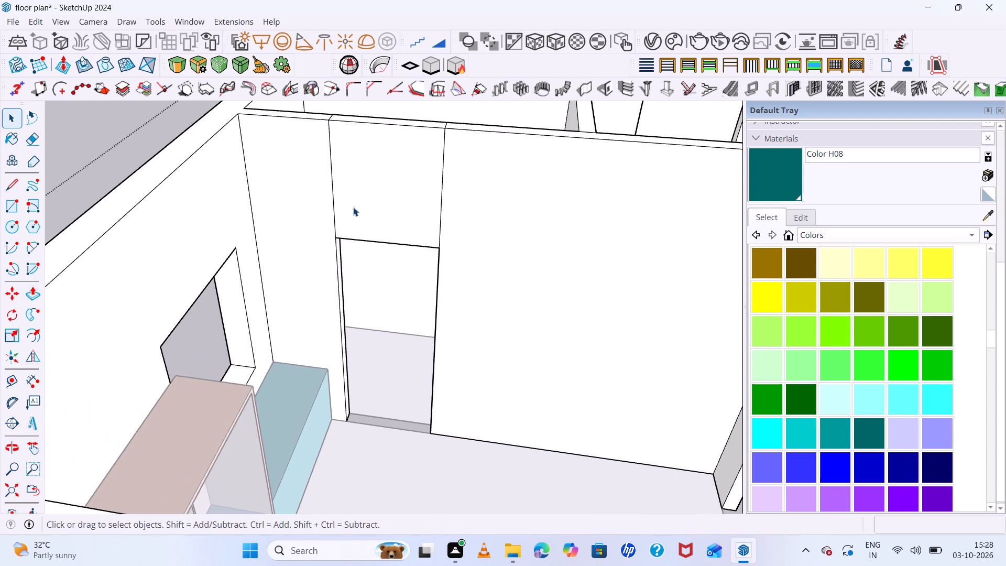
{"action": "key", "text": "e"}
{"action": "left_click", "coordinate": [333, 192]}
{"action": "left_click_drag", "start_coordinate": [440, 203], "coordinate": [463, 213]}
Erase the two short seam lines crossing the wall top above the doorway, keeping the wall's long edges.
{"action": "middle_click_drag", "start_coordinate": [467, 273], "coordinate": [531, 308]}
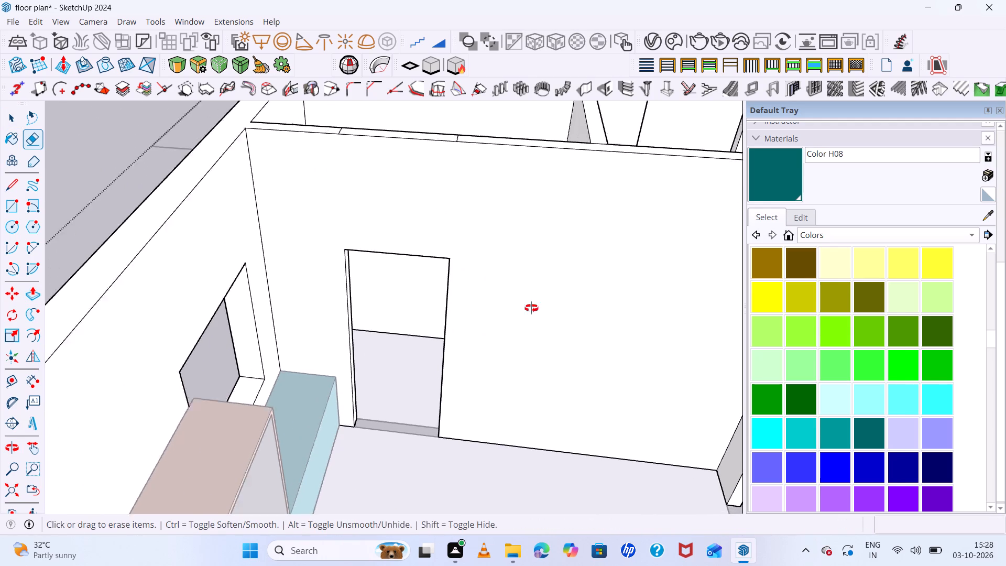
{"action": "middle_click_drag", "start_coordinate": [531, 308], "coordinate": [575, 355]}
{"action": "scroll", "coordinate": [449, 240], "scroll_direction": "up", "scroll_amount": 5}
{"action": "left_click_drag", "start_coordinate": [446, 286], "coordinate": [472, 297]}
{"action": "left_click", "coordinate": [474, 297]}
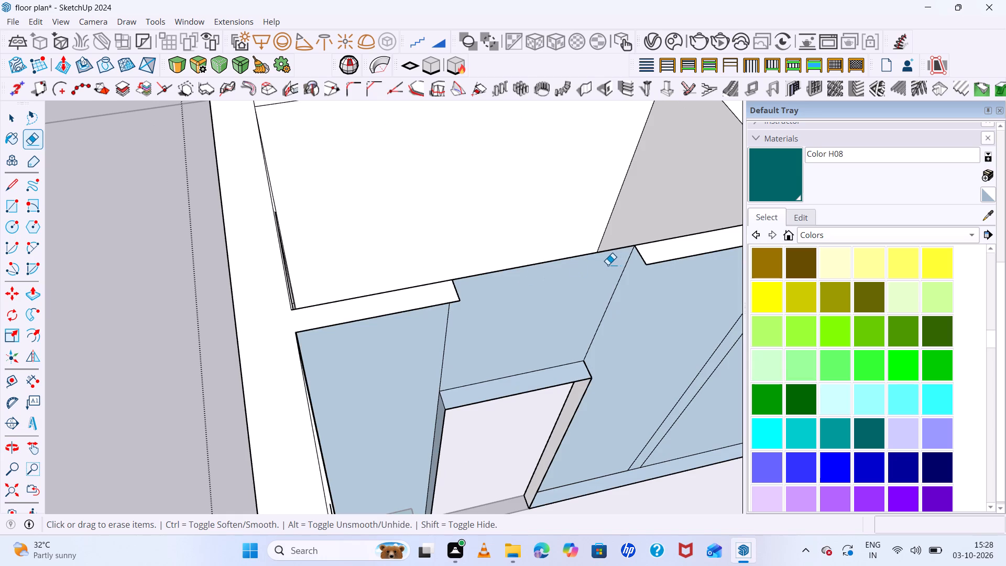
{"action": "key", "text": "ctrl+z"}
{"action": "left_click_drag", "start_coordinate": [643, 255], "coordinate": [609, 258]}
{"action": "left_click_drag", "start_coordinate": [460, 281], "coordinate": [451, 288]}
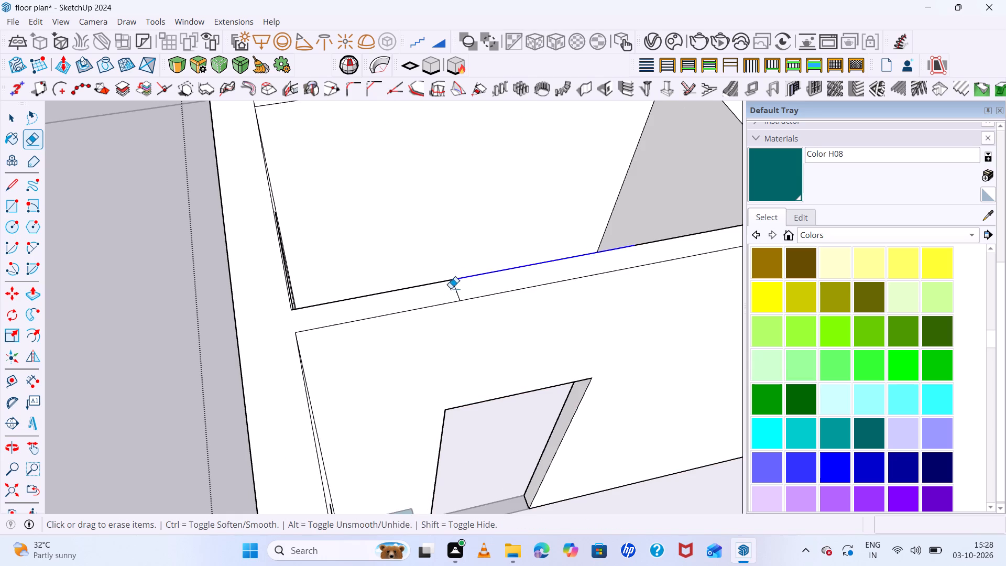
{"action": "left_click_drag", "start_coordinate": [451, 288], "coordinate": [427, 296]}
{"action": "key", "text": "ctrl+z"}
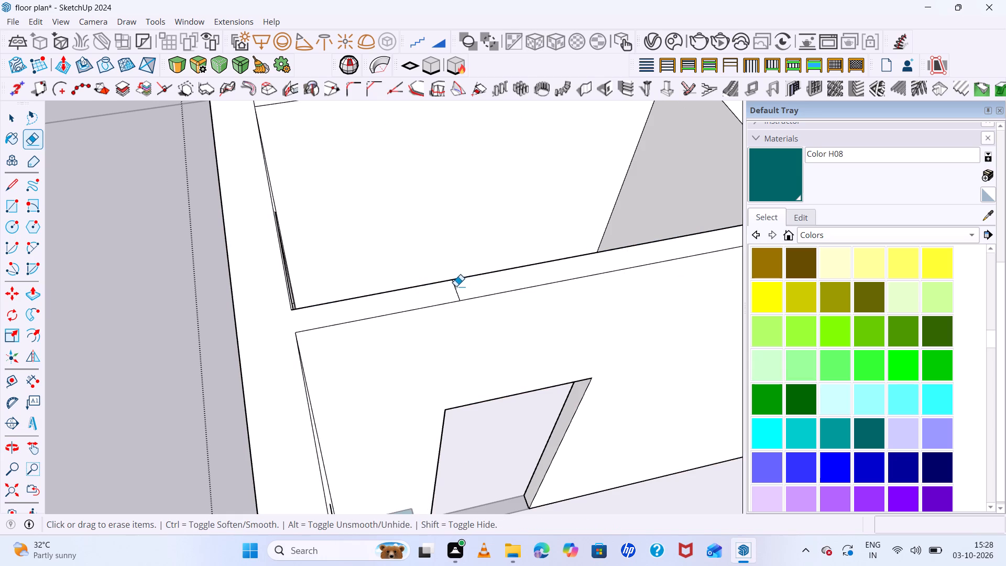
{"action": "left_click", "coordinate": [456, 289]}
Erase the two seam lines above the doorway on the small room's side of the wall.
{"action": "middle_click_drag", "start_coordinate": [454, 268], "coordinate": [504, 470]}
{"action": "scroll", "coordinate": [508, 349], "scroll_direction": "down", "scroll_amount": 13}
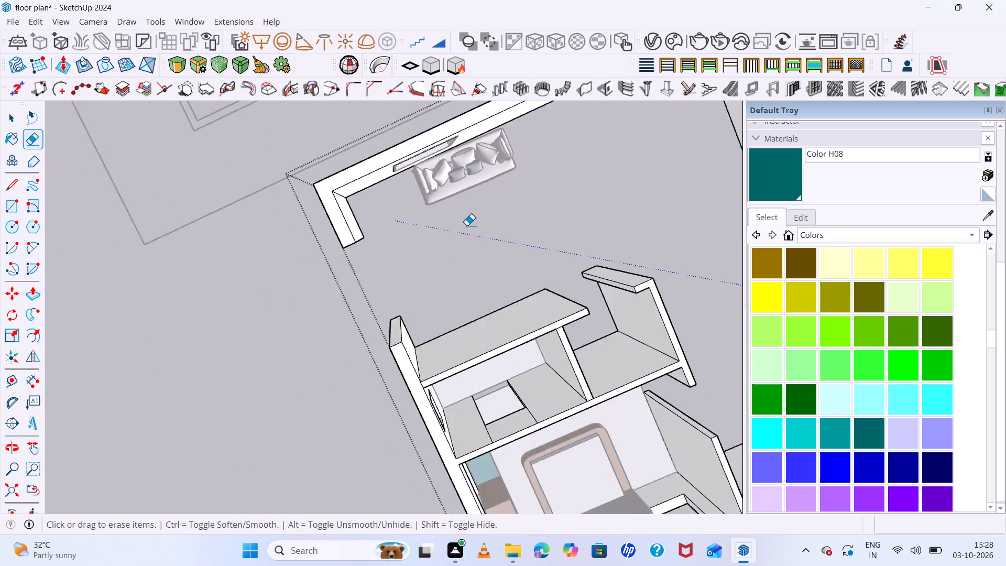
{"action": "scroll", "coordinate": [468, 232], "scroll_direction": "down", "scroll_amount": 4}
{"action": "scroll", "coordinate": [509, 377], "scroll_direction": "up", "scroll_amount": 18}
{"action": "middle_click_drag", "start_coordinate": [499, 317], "coordinate": [498, 328]}
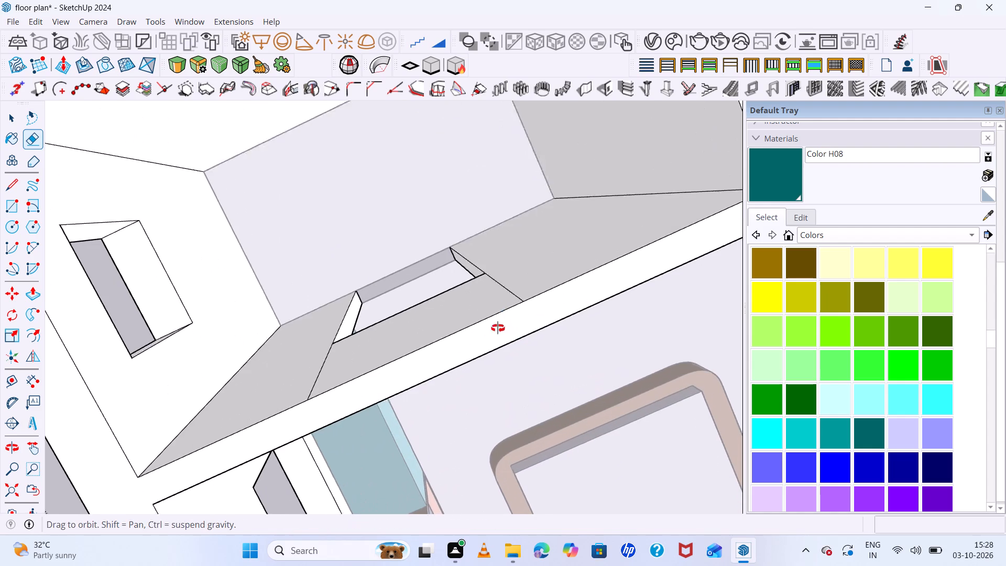
{"action": "middle_click_drag", "start_coordinate": [498, 328], "coordinate": [500, 344]}
{"action": "left_click_drag", "start_coordinate": [515, 280], "coordinate": [488, 291]}
{"action": "left_click_drag", "start_coordinate": [350, 340], "coordinate": [293, 357]}
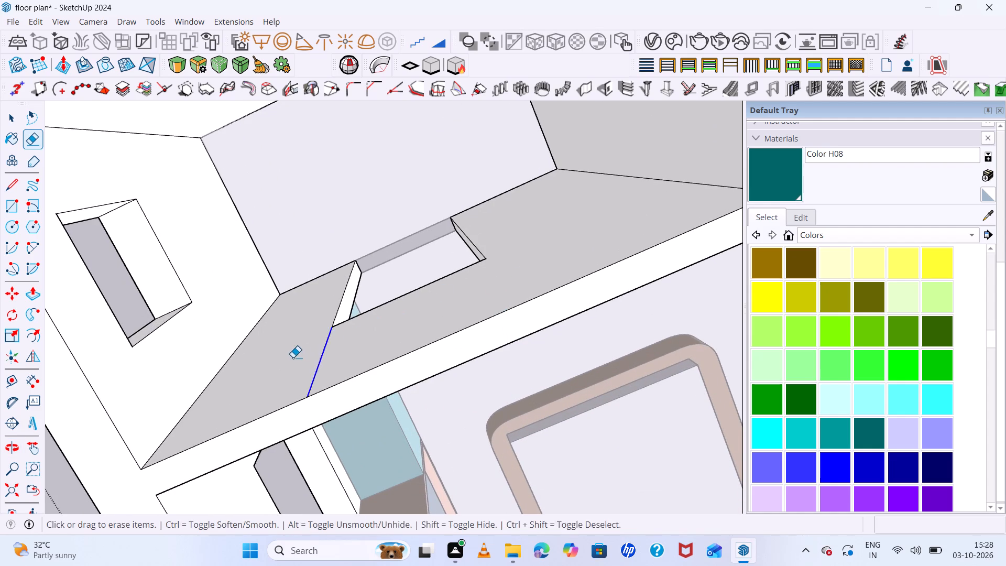
{"action": "left_click_drag", "start_coordinate": [293, 357], "coordinate": [287, 359]}
{"action": "left_click", "coordinate": [286, 360]}
Examine the doorway and the wall section above it from inside the bedroom.
{"action": "scroll", "coordinate": [417, 293], "scroll_direction": "down", "scroll_amount": 6}
{"action": "middle_click_drag", "start_coordinate": [447, 339], "coordinate": [359, 95]}
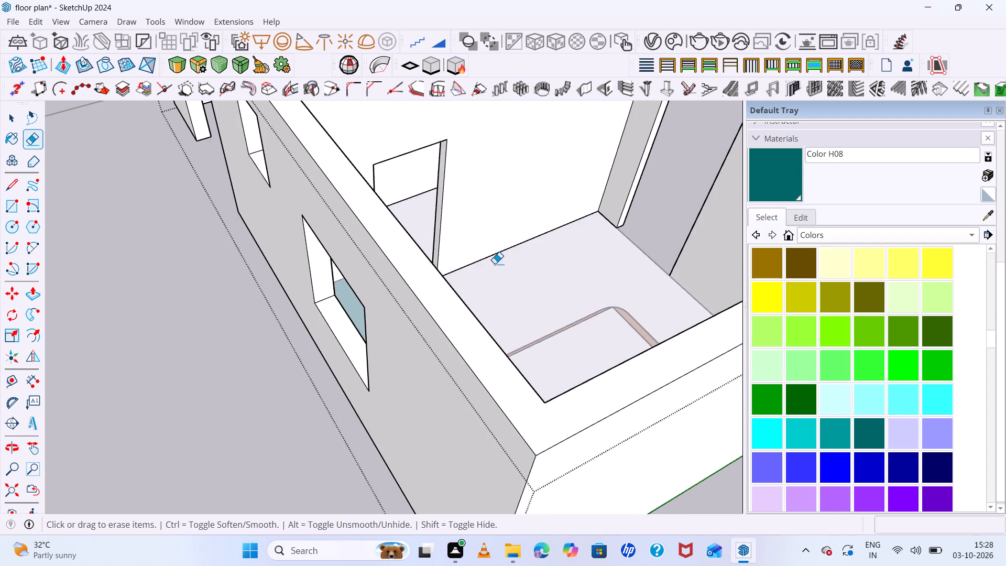
{"action": "scroll", "coordinate": [489, 269], "scroll_direction": "down", "scroll_amount": 5}
{"action": "middle_click_drag", "start_coordinate": [518, 277], "coordinate": [400, 342]}
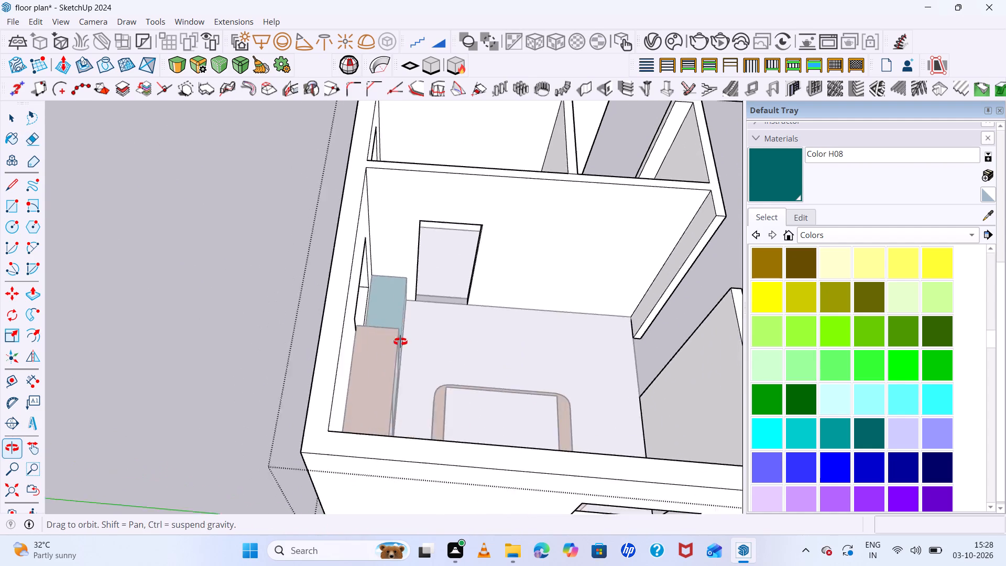
{"action": "middle_click_drag", "start_coordinate": [400, 342], "coordinate": [374, 293]}
{"action": "scroll", "coordinate": [458, 252], "scroll_direction": "up", "scroll_amount": 7}
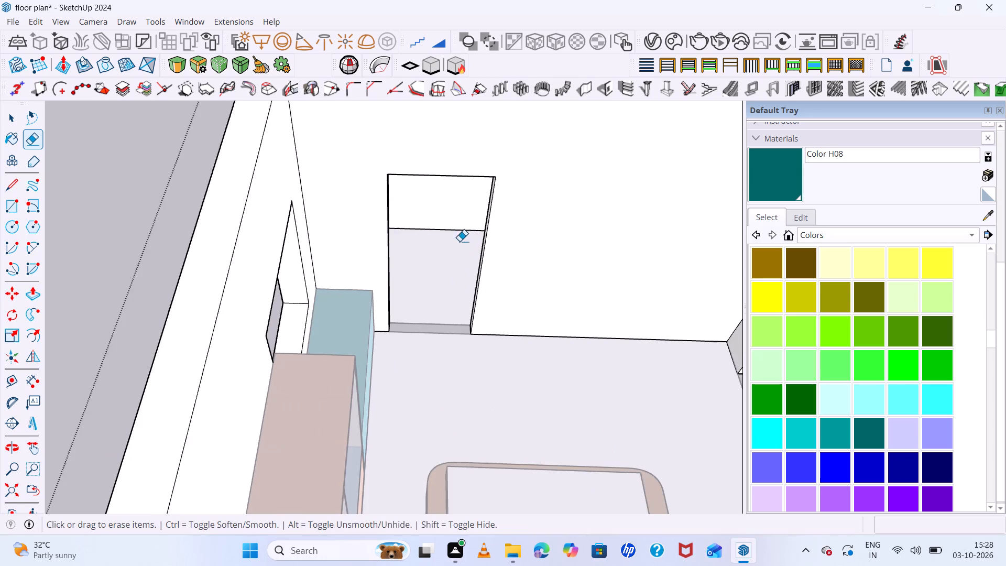
{"action": "middle_click_drag", "start_coordinate": [492, 331], "coordinate": [491, 289]}
{"action": "scroll", "coordinate": [438, 175], "scroll_direction": "up", "scroll_amount": 4}
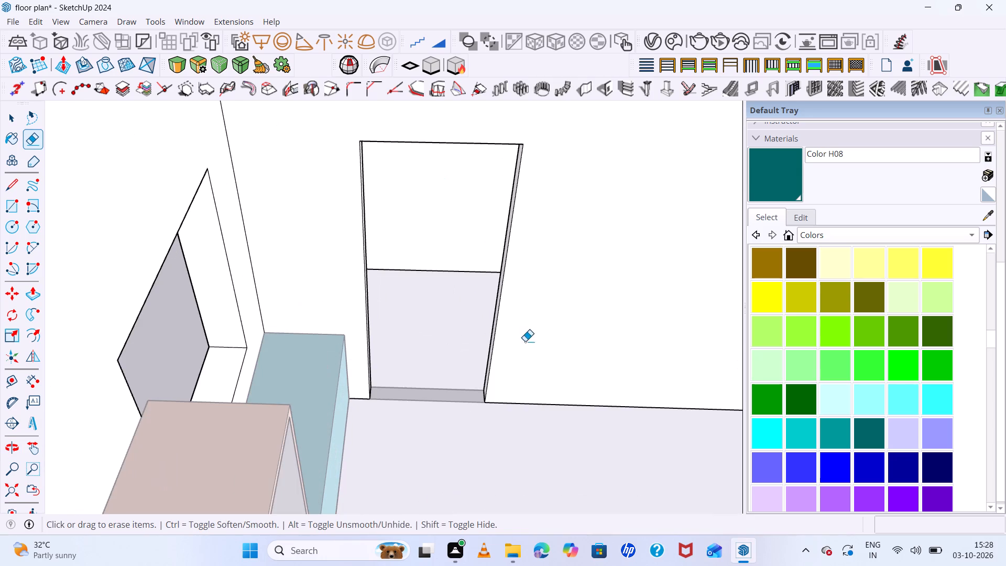
{"action": "middle_click_drag", "start_coordinate": [525, 341], "coordinate": [527, 315]}
{"action": "middle_click", "coordinate": [527, 315]}
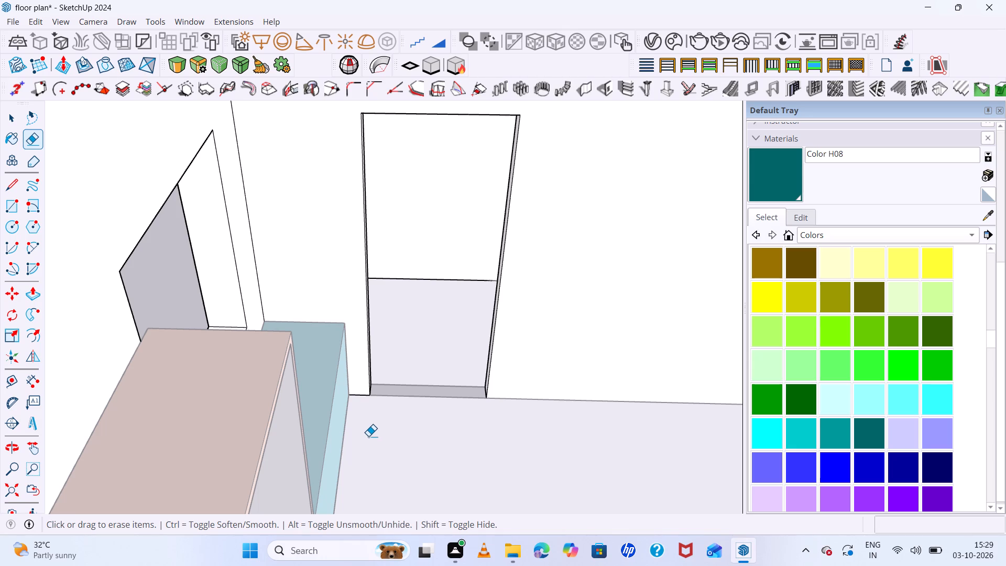
{"action": "middle_click_drag", "start_coordinate": [413, 489], "coordinate": [465, 482]}
{"action": "scroll", "coordinate": [419, 448], "scroll_direction": "up", "scroll_amount": 1}
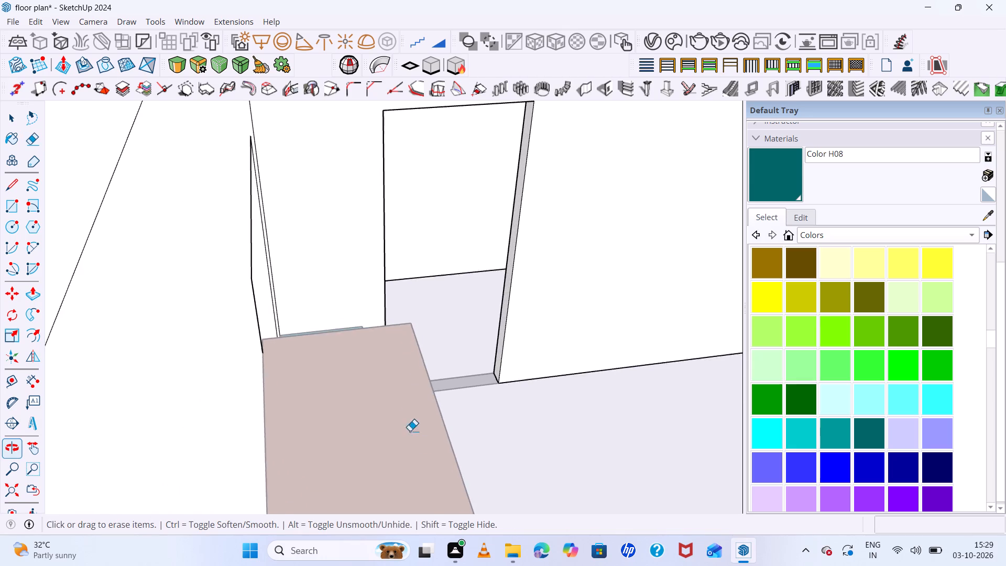
Close the walls group to end its editing.
{"action": "scroll", "coordinate": [394, 419], "scroll_direction": "down", "scroll_amount": 13}
{"action": "scroll", "coordinate": [364, 389], "scroll_direction": "down", "scroll_amount": 1}
{"action": "key", "text": "space"}
{"action": "scroll", "coordinate": [138, 352], "scroll_direction": "down", "scroll_amount": 2}
{"action": "left_click", "coordinate": [149, 340]}
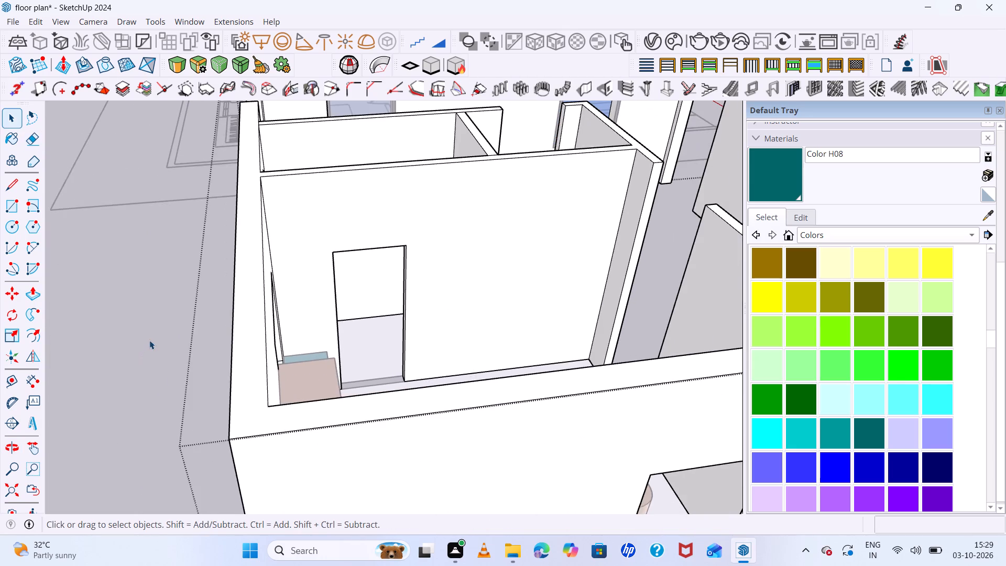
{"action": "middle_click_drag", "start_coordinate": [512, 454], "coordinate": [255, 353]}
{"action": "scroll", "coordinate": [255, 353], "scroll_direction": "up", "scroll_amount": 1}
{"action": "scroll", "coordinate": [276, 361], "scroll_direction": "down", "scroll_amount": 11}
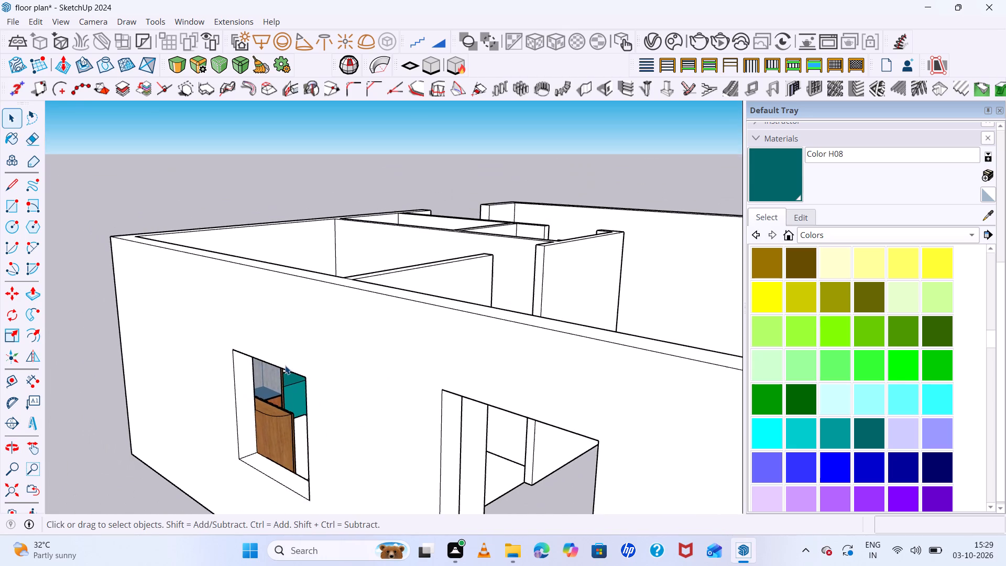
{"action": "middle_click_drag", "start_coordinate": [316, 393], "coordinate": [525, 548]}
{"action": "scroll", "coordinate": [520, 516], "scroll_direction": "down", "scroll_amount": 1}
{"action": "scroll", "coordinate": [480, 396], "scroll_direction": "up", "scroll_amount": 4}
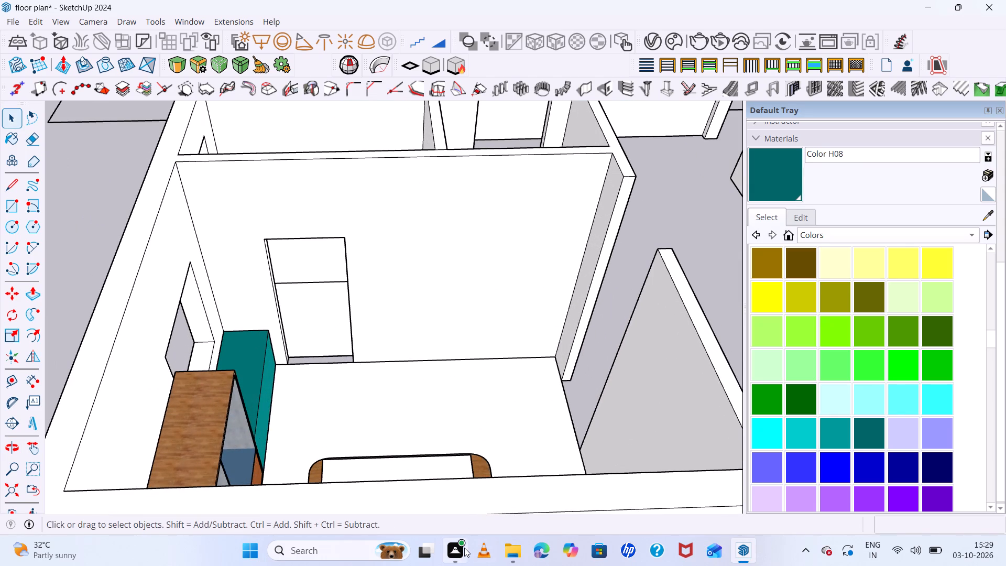
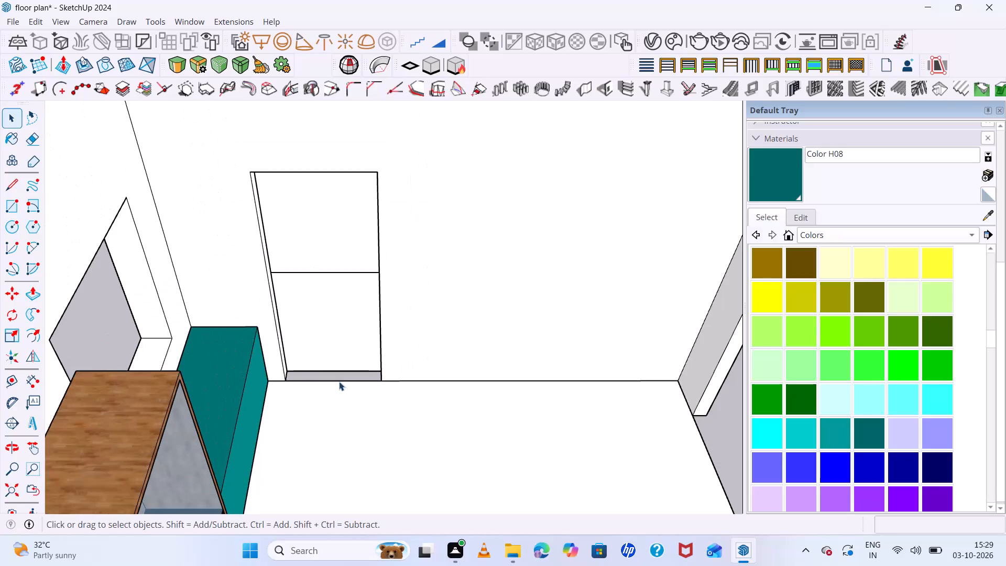
Open the walls group for editing and draw a rectangle filling the doorway opening, from its upper corner to the opposite floor corner.
{"action": "double_click", "coordinate": [494, 251]}
{"action": "scroll", "coordinate": [237, 151], "scroll_direction": "up", "scroll_amount": 3}
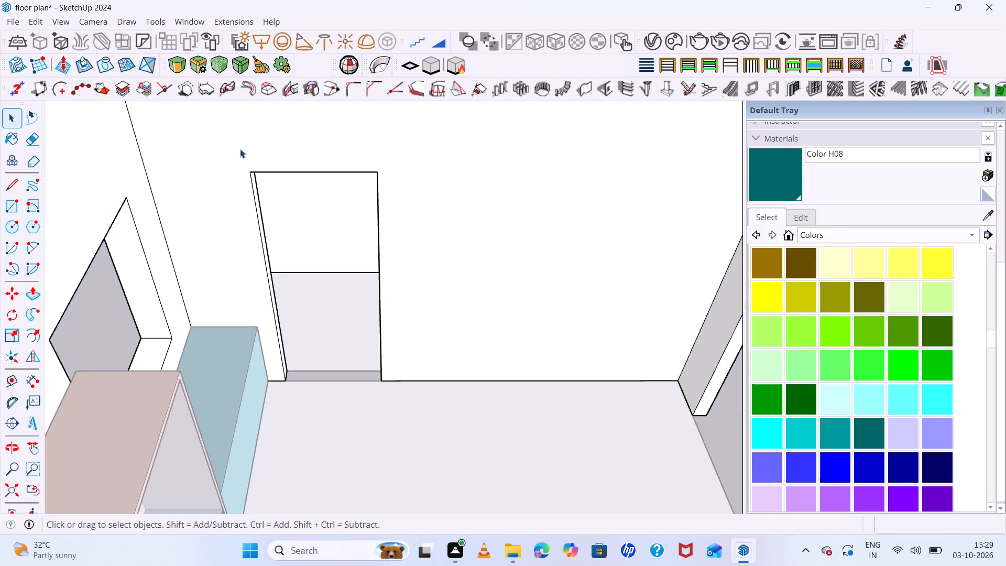
{"action": "scroll", "coordinate": [240, 149], "scroll_direction": "up", "scroll_amount": 2}
{"action": "middle_click_drag", "start_coordinate": [300, 209], "coordinate": [297, 190]}
{"action": "middle_click", "coordinate": [297, 190]}
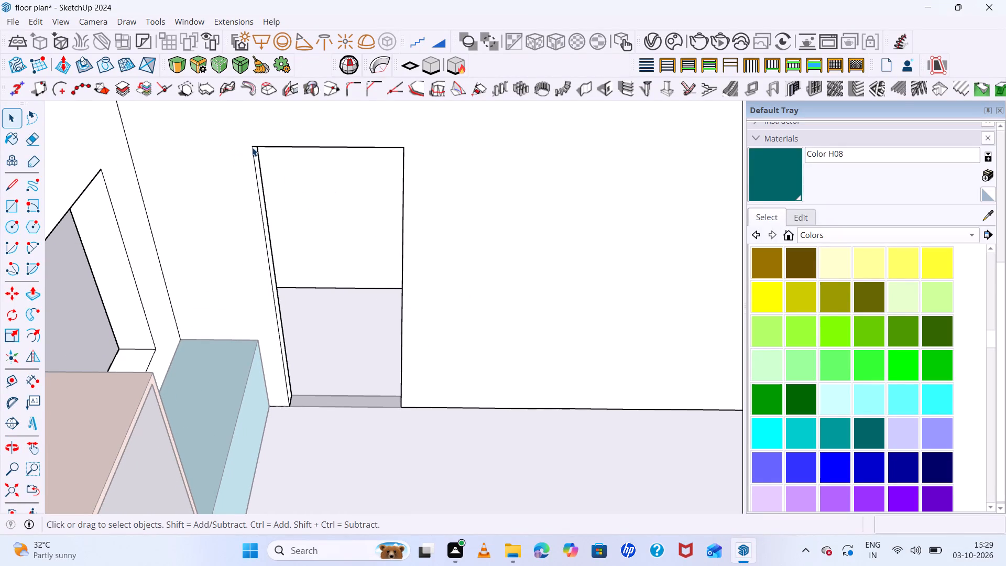
{"action": "scroll", "coordinate": [252, 147], "scroll_direction": "up", "scroll_amount": 3}
{"action": "key", "text": "r"}
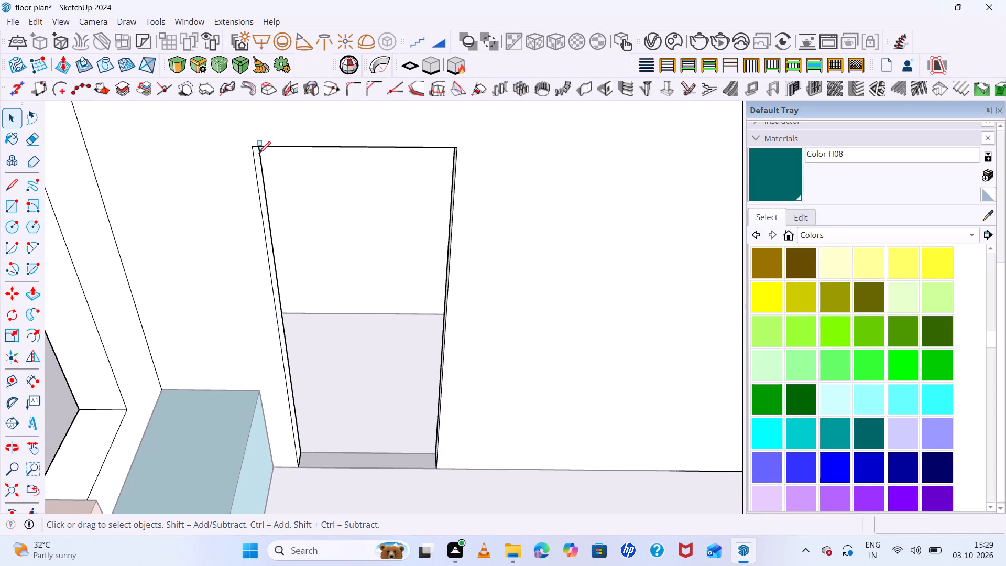
{"action": "left_click", "coordinate": [250, 146]}
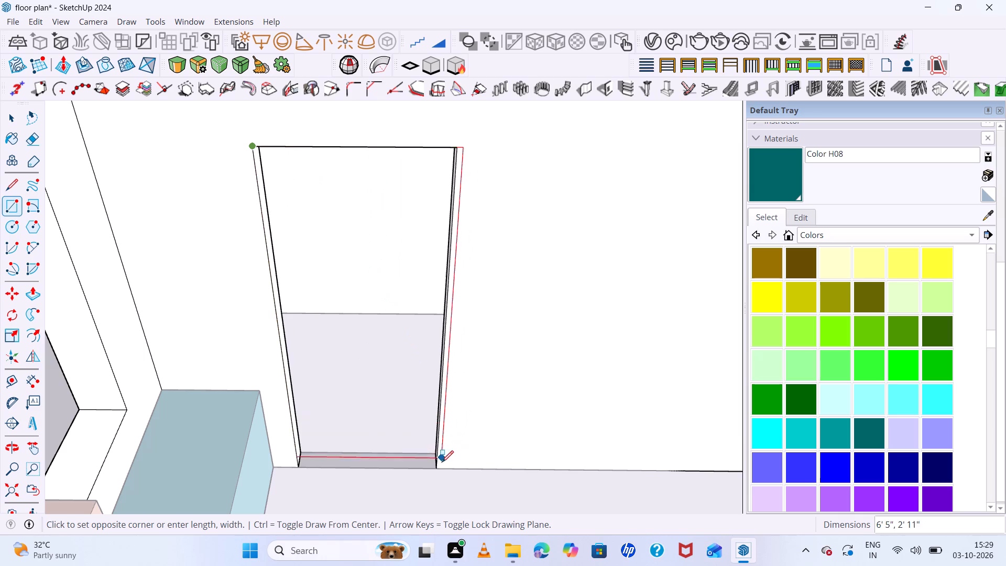
{"action": "left_click", "coordinate": [436, 467]}
{"action": "key", "text": "space"}
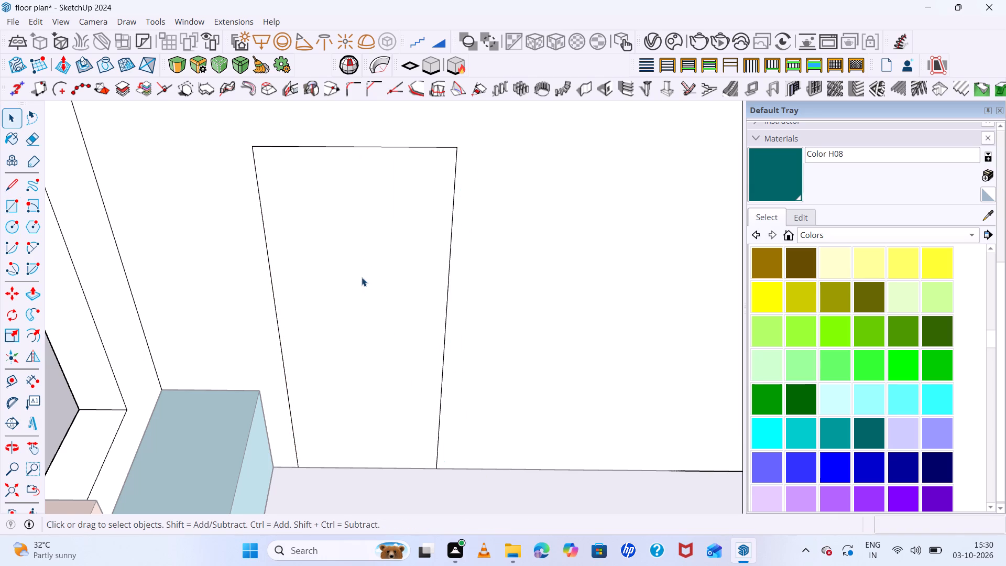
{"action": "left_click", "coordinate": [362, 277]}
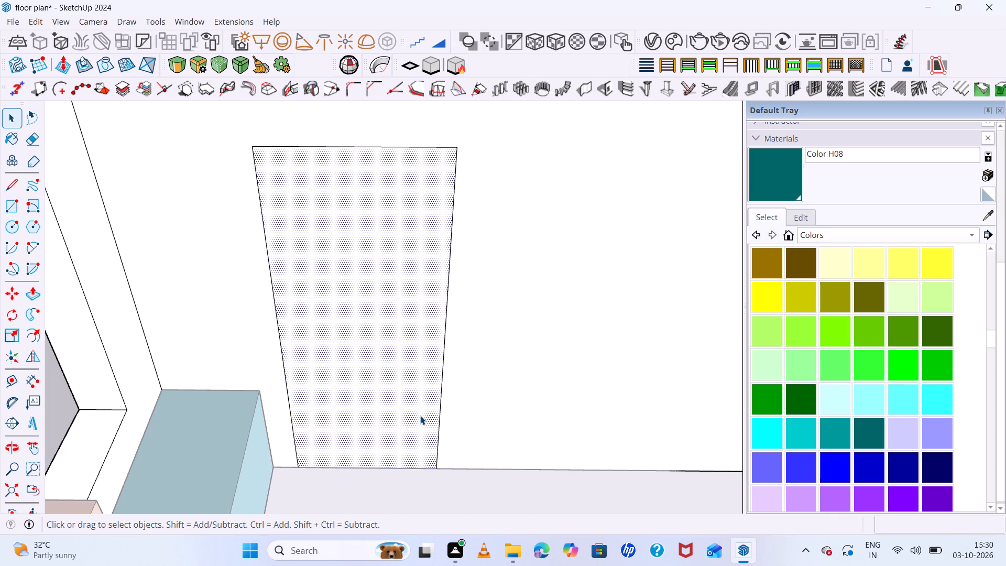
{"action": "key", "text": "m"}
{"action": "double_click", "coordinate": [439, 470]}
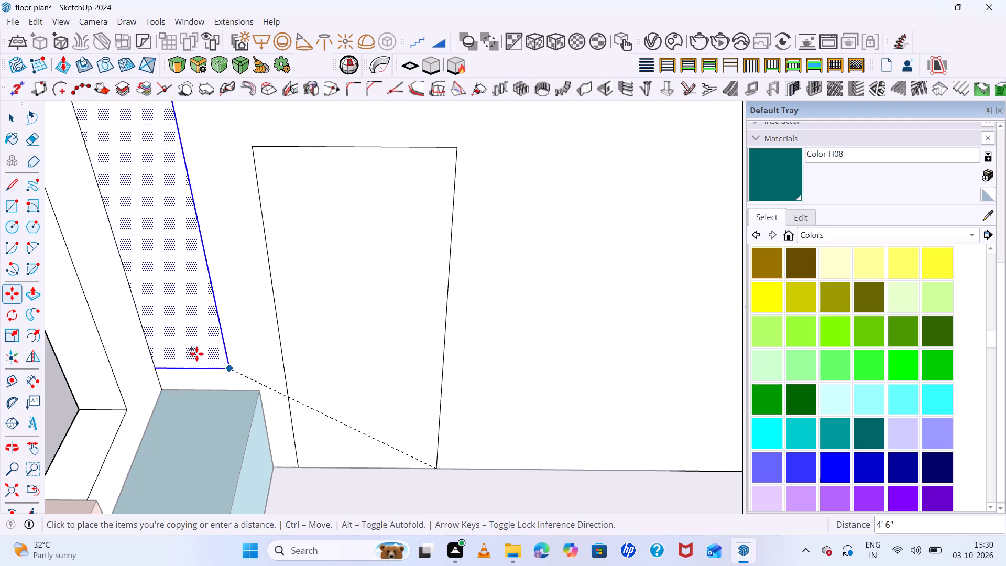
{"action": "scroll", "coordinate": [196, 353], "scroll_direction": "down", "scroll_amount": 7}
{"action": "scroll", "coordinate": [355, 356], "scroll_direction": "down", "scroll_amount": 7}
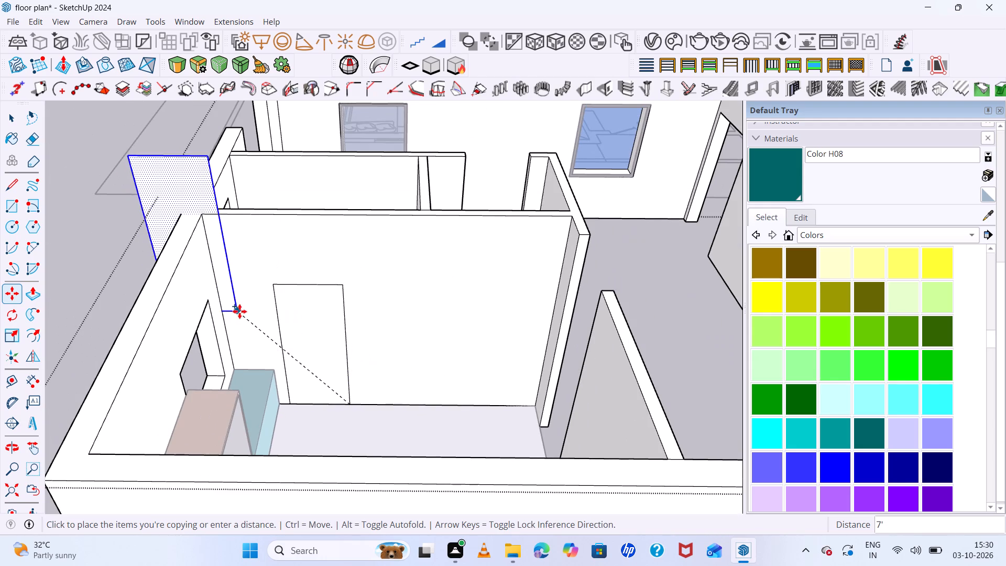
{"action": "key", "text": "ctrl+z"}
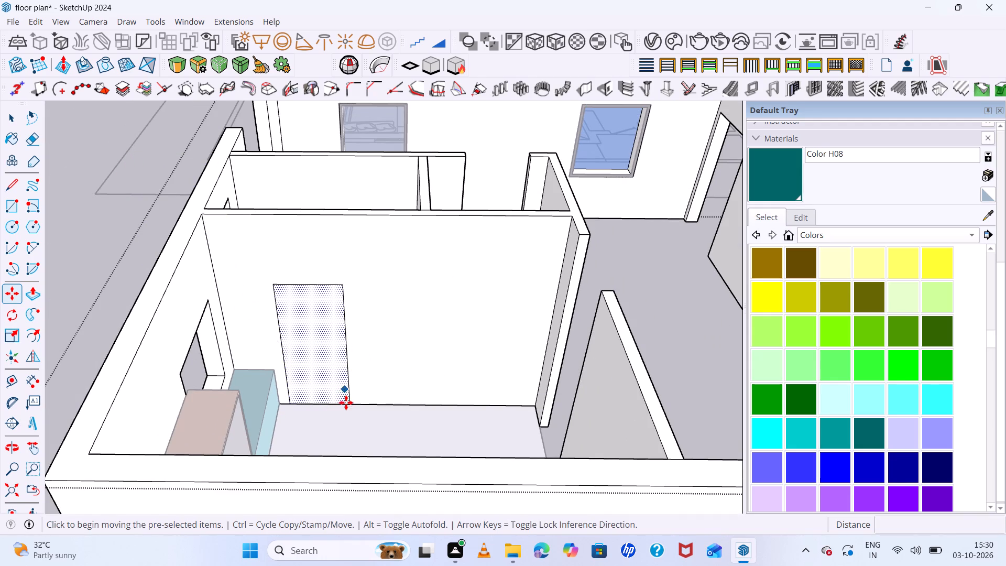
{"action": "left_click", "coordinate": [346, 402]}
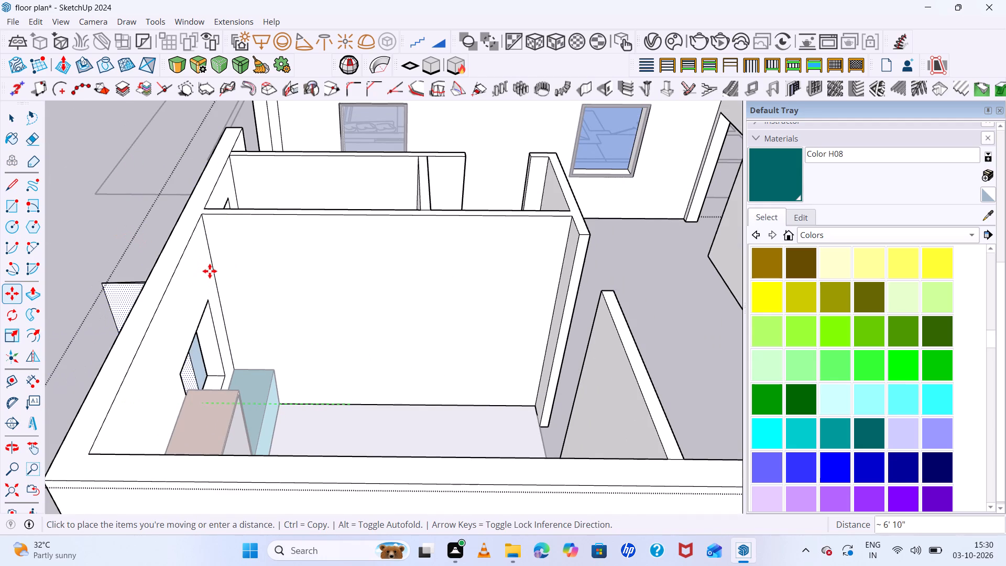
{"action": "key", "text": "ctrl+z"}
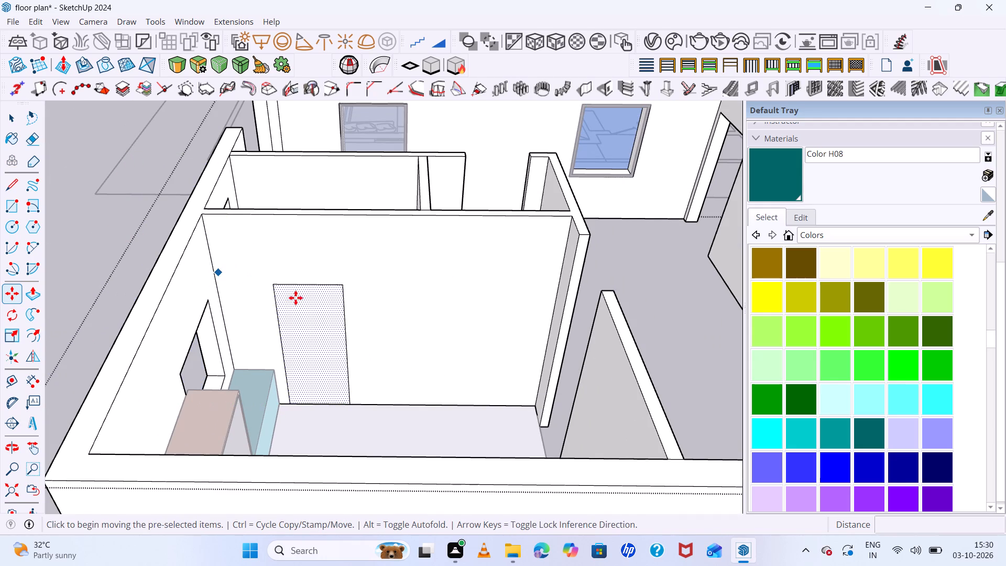
Copy the doorway-sized face from its lower corner to open ground in front of the house, and close the walls group.
{"action": "double_click", "coordinate": [347, 404]}
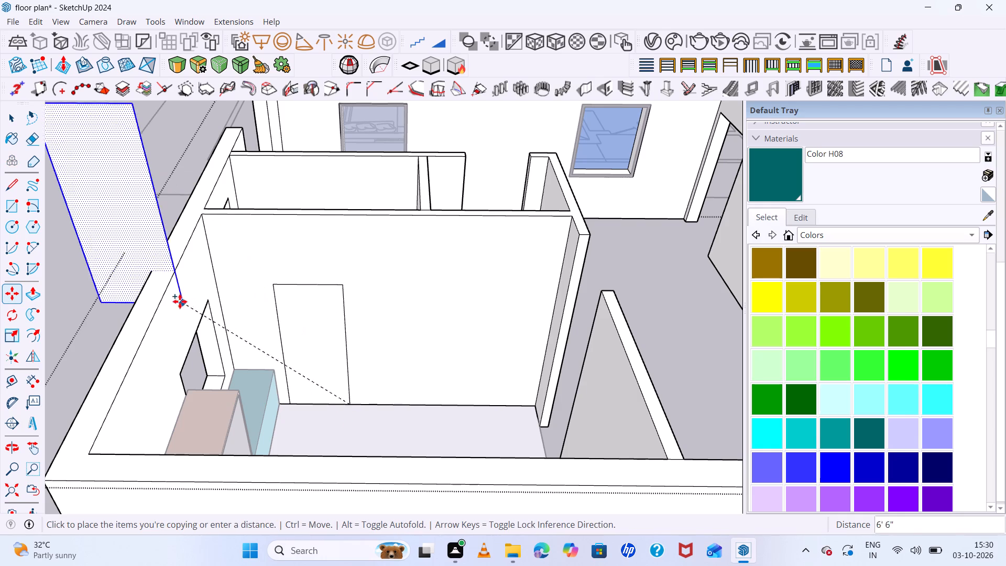
{"action": "scroll", "coordinate": [132, 282], "scroll_direction": "down", "scroll_amount": 19}
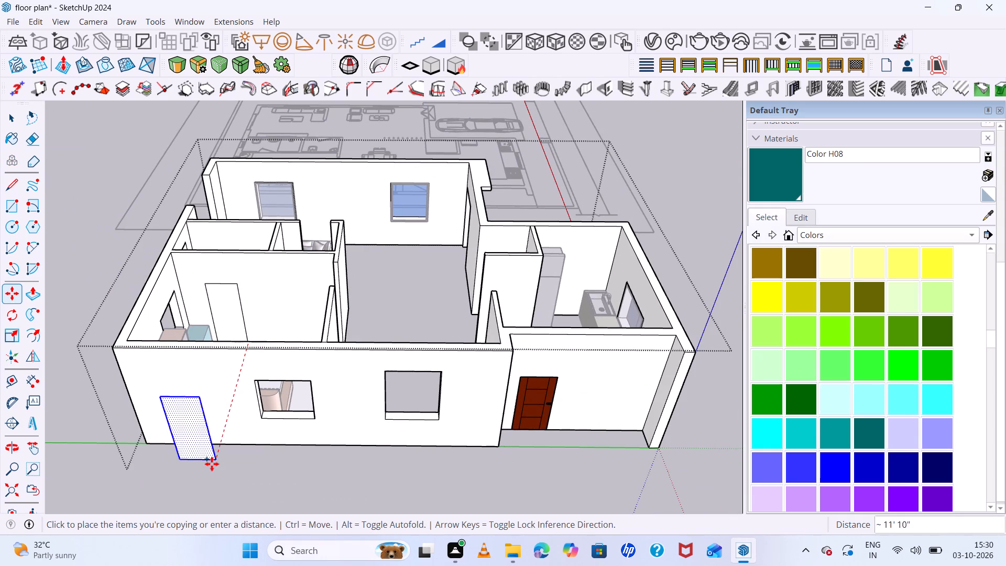
{"action": "scroll", "coordinate": [210, 467], "scroll_direction": "down", "scroll_amount": 10}
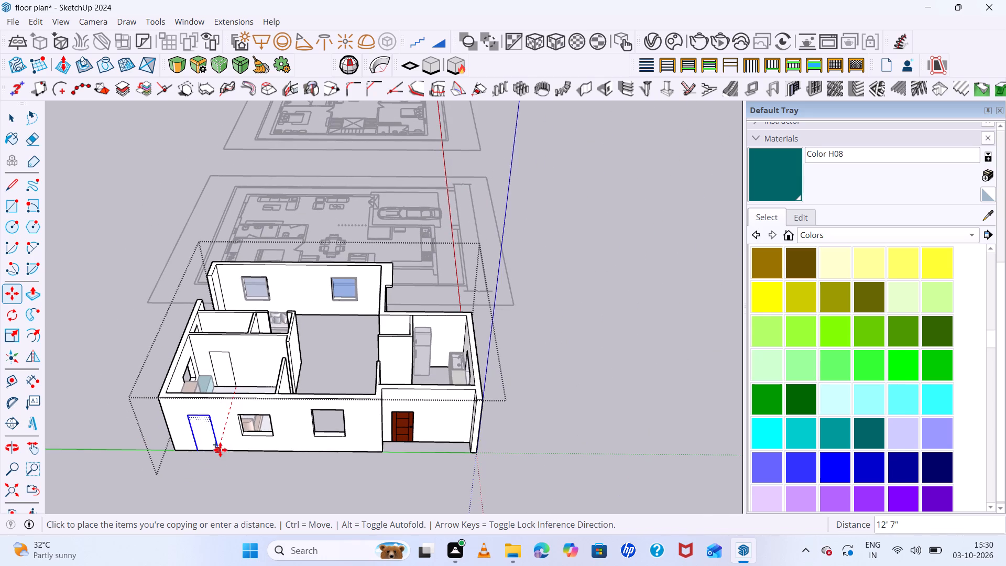
{"action": "middle_click_drag", "start_coordinate": [213, 494], "coordinate": [233, 364]}
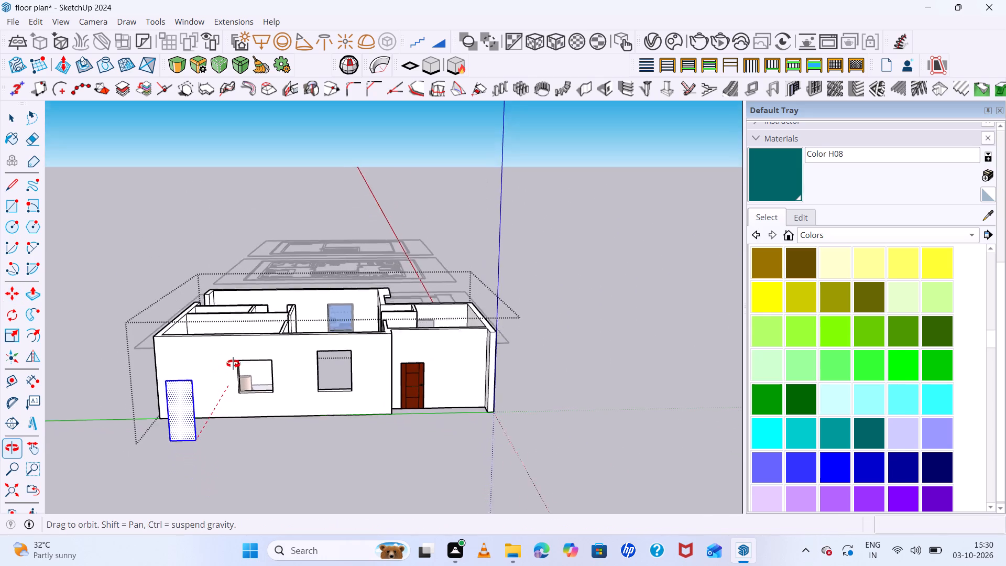
{"action": "middle_click_drag", "start_coordinate": [233, 364], "coordinate": [234, 362]}
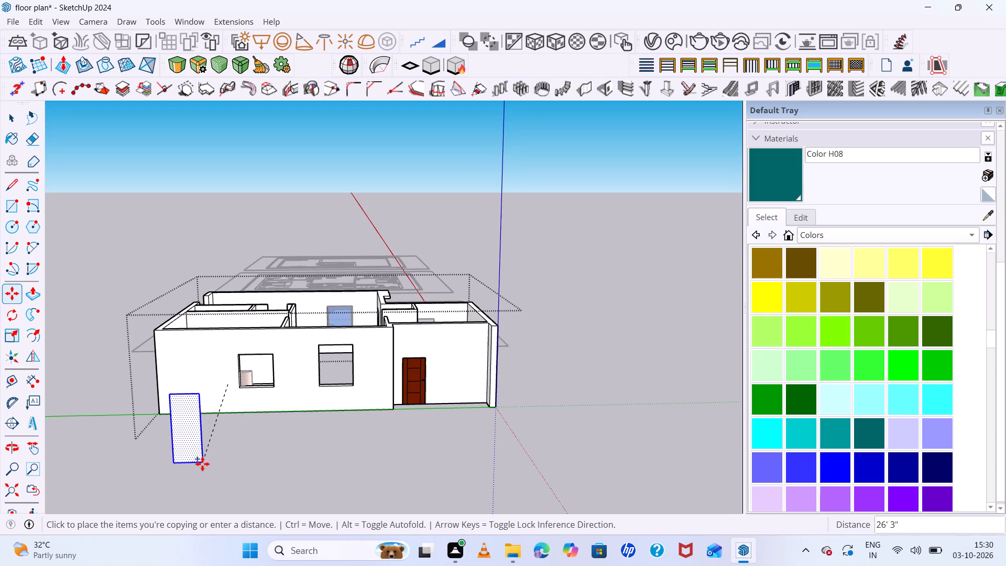
{"action": "left_click", "coordinate": [199, 469]}
{"action": "middle_click_drag", "start_coordinate": [272, 485], "coordinate": [310, 485]}
{"action": "key", "text": "space"}
{"action": "left_click", "coordinate": [319, 465]}
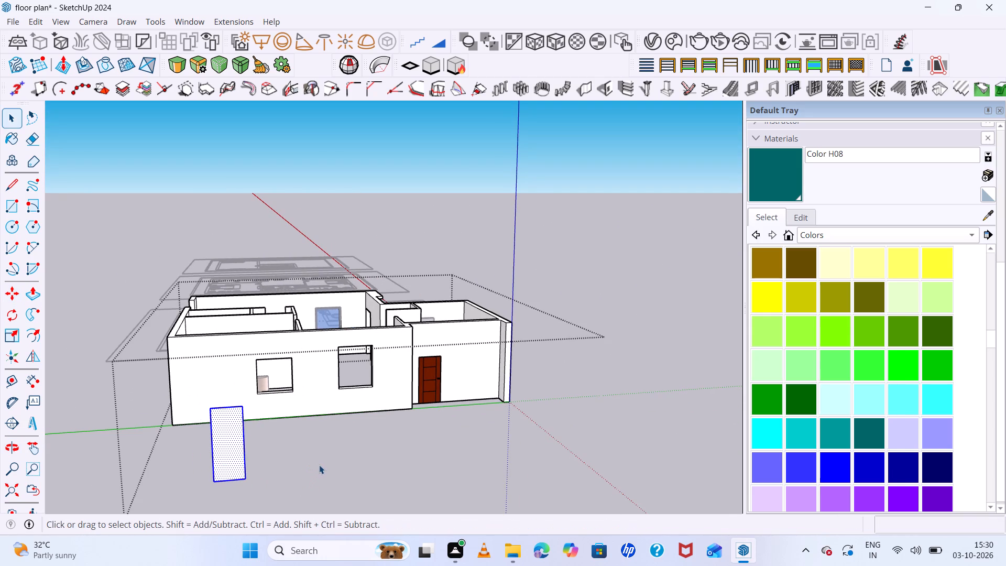
{"action": "double_click", "coordinate": [316, 469]}
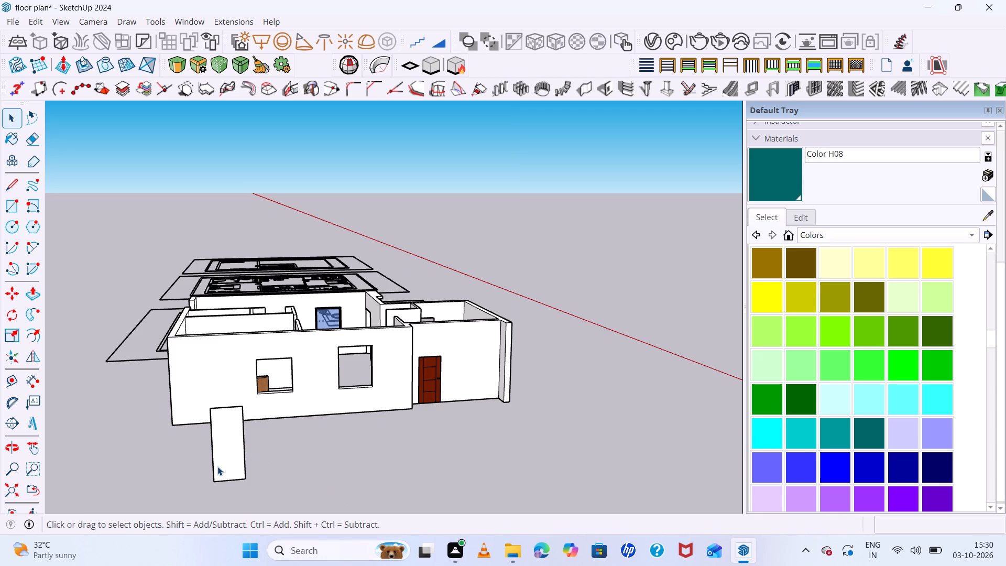
Make a group from the copied face and its edges in front of the house, and open it for editing.
{"action": "left_click", "coordinate": [217, 466]}
{"action": "triple_click", "coordinate": [217, 466]}
{"action": "right_click", "coordinate": [217, 466]}
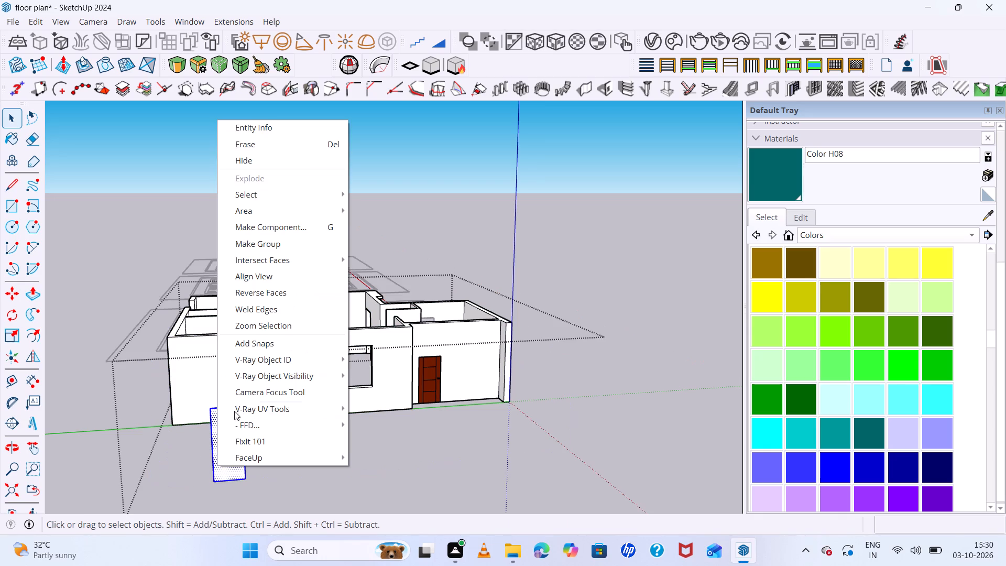
{"action": "left_click", "coordinate": [263, 246]}
{"action": "double_click", "coordinate": [241, 449]}
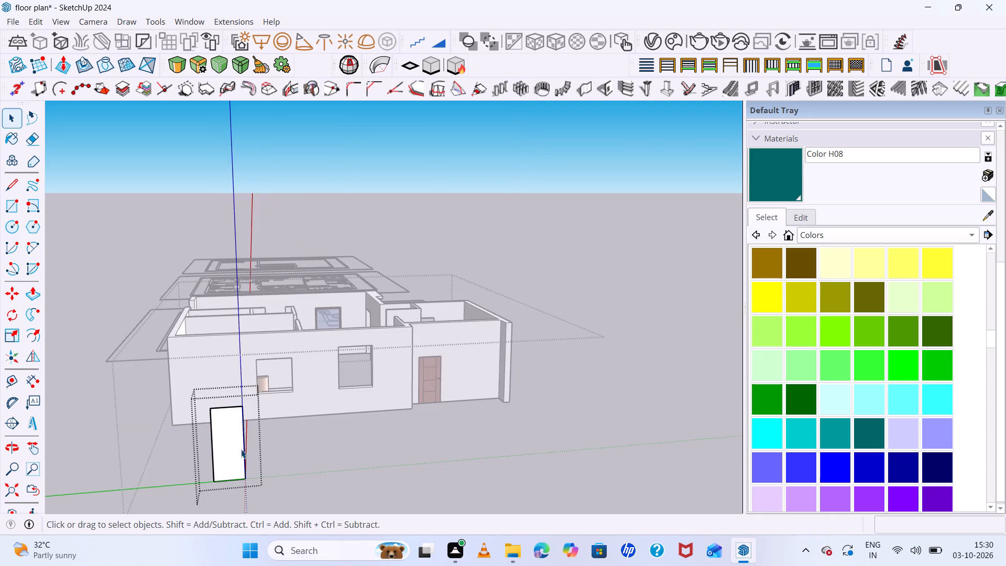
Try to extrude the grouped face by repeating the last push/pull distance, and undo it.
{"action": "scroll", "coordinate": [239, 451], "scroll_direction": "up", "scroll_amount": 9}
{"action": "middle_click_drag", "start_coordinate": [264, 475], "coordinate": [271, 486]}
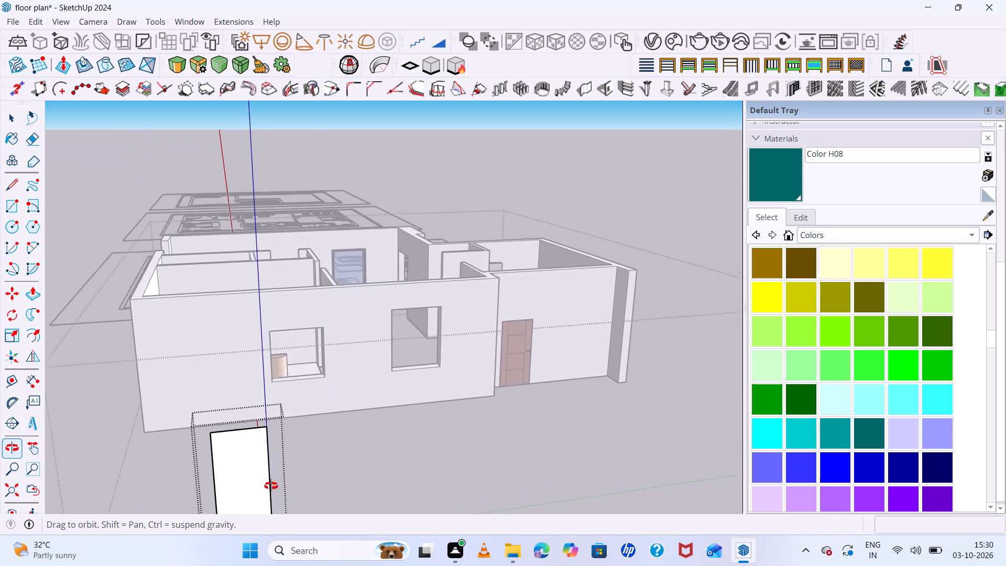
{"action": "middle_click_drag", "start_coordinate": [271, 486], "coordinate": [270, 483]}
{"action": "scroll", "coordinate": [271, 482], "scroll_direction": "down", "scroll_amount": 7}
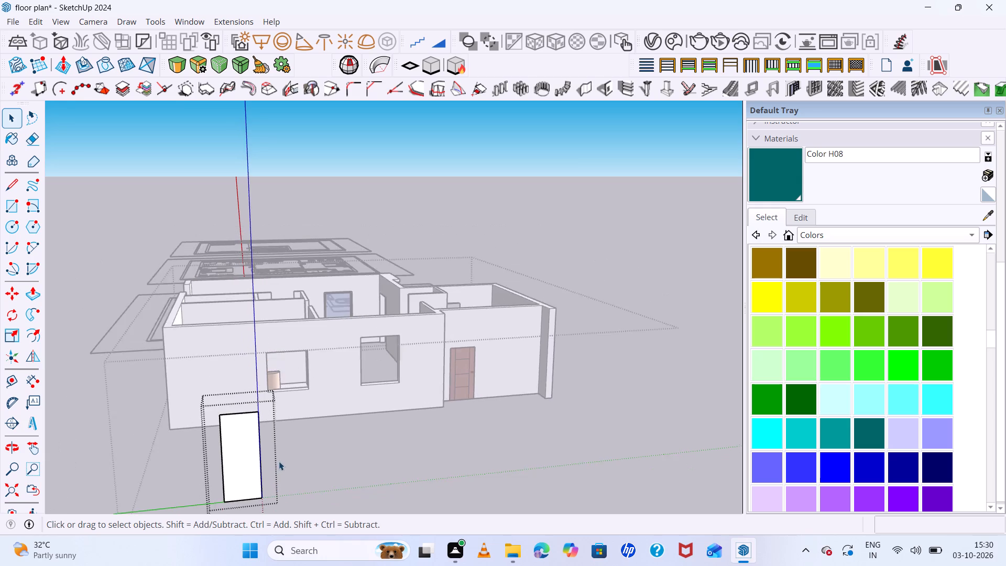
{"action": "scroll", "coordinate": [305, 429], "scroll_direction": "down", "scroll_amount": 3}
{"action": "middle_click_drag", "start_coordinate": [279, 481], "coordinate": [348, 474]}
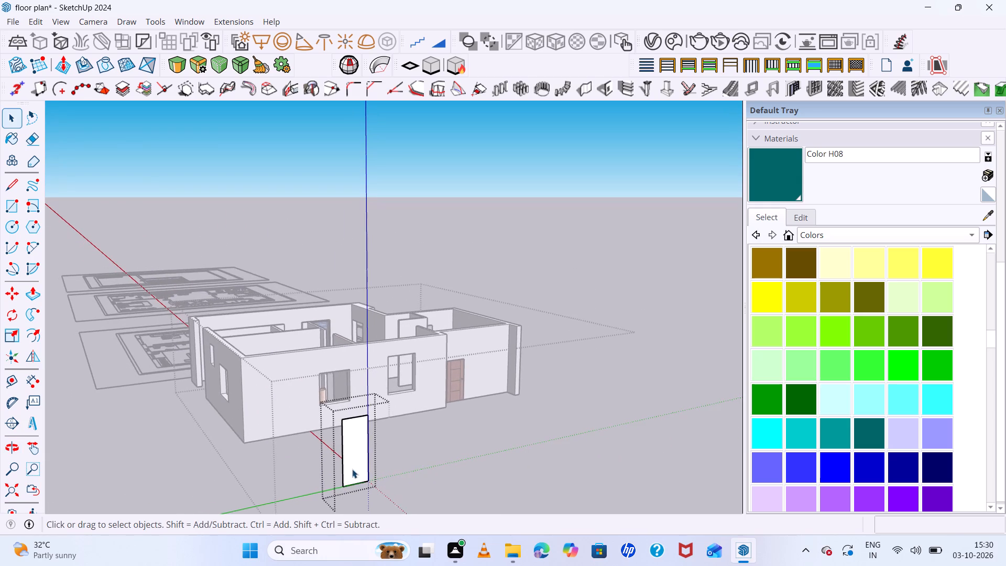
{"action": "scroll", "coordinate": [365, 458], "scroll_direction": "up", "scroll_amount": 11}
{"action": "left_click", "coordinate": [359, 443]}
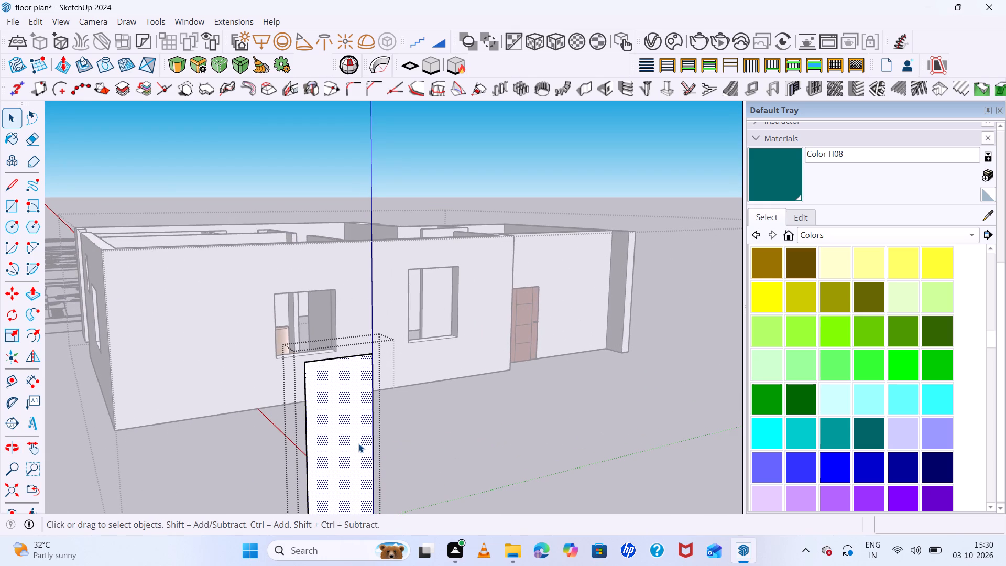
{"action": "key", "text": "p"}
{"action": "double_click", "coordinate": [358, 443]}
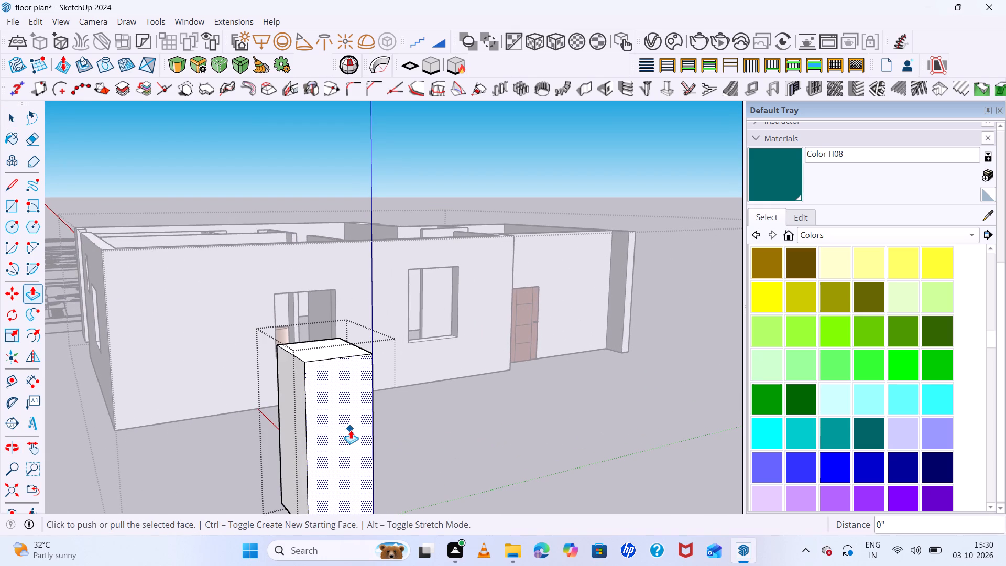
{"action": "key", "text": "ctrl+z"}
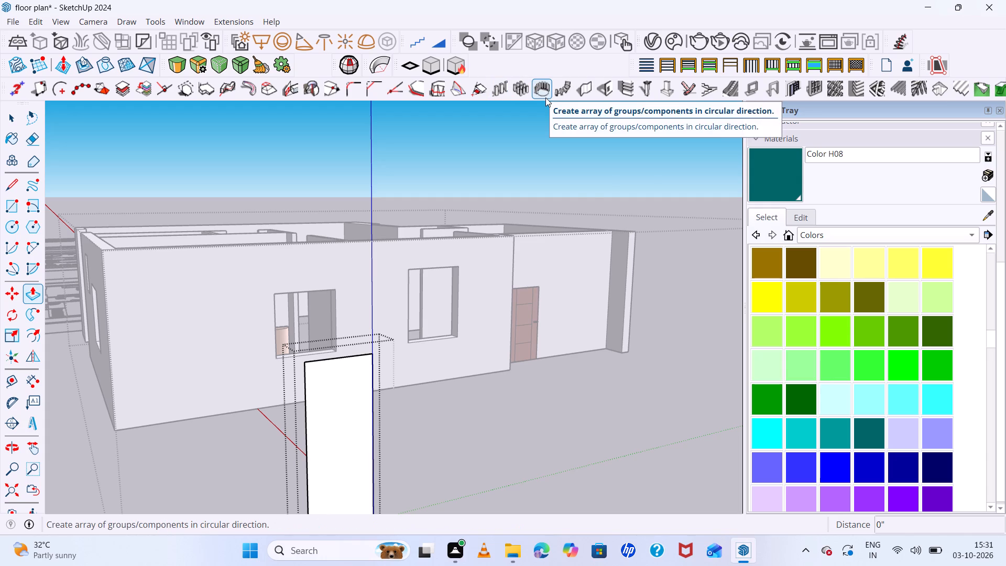
Extrude the copied door face to a thickness of 9" and close its group.
{"action": "key", "text": "p"}
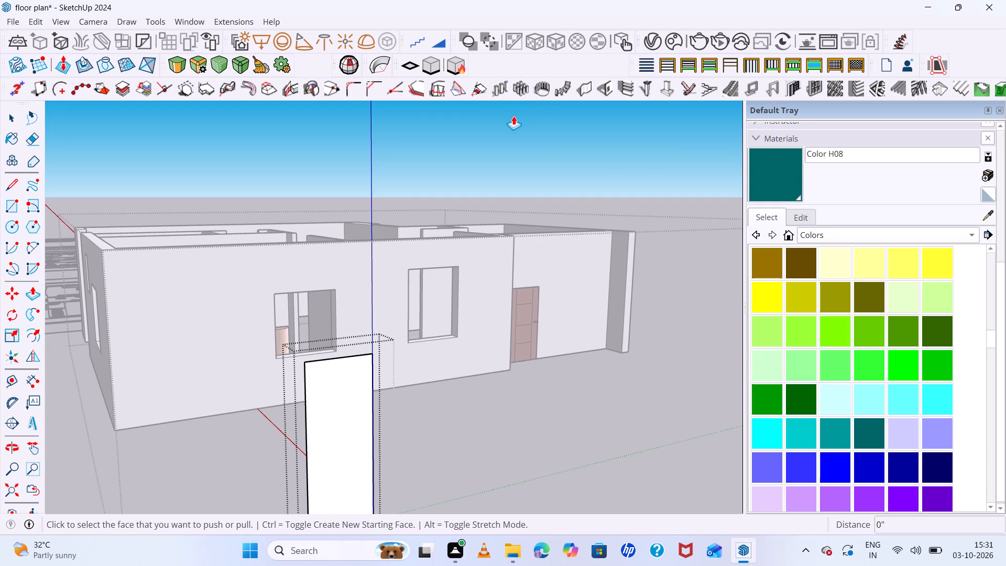
{"action": "left_click", "coordinate": [353, 413]}
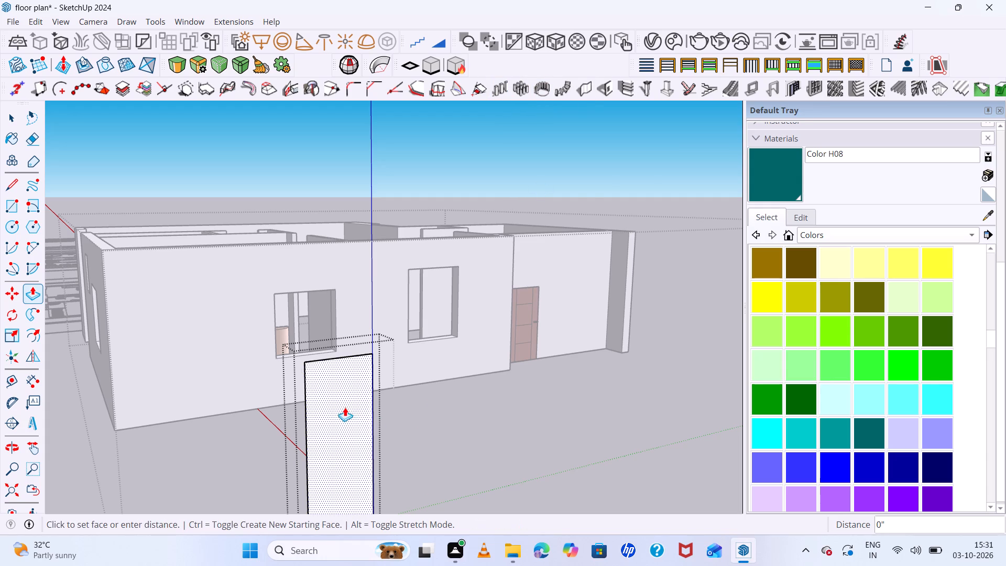
{"action": "key", "text": "9"}
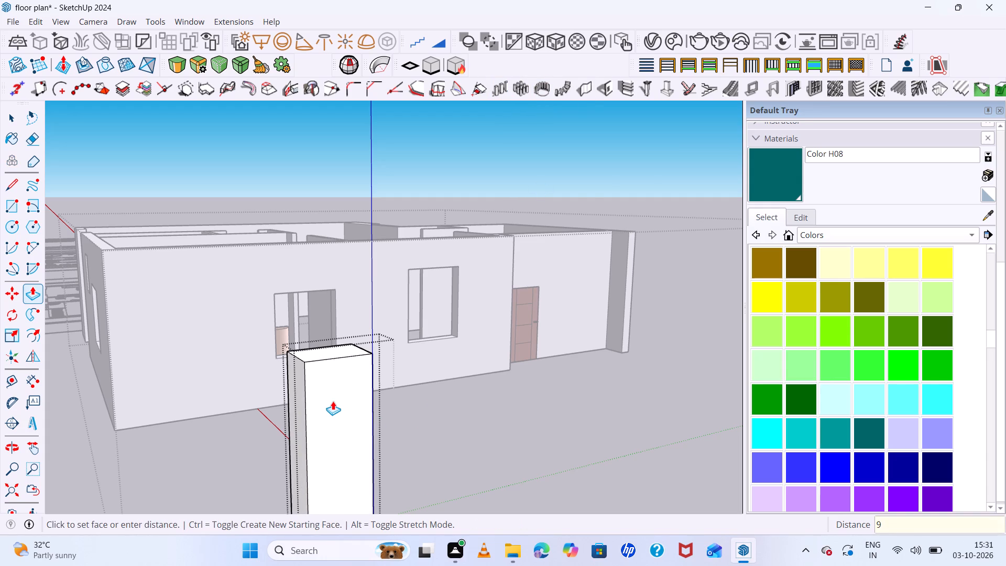
{"action": "key", "text": "Return"}
{"action": "middle_click_drag", "start_coordinate": [389, 415], "coordinate": [414, 420]}
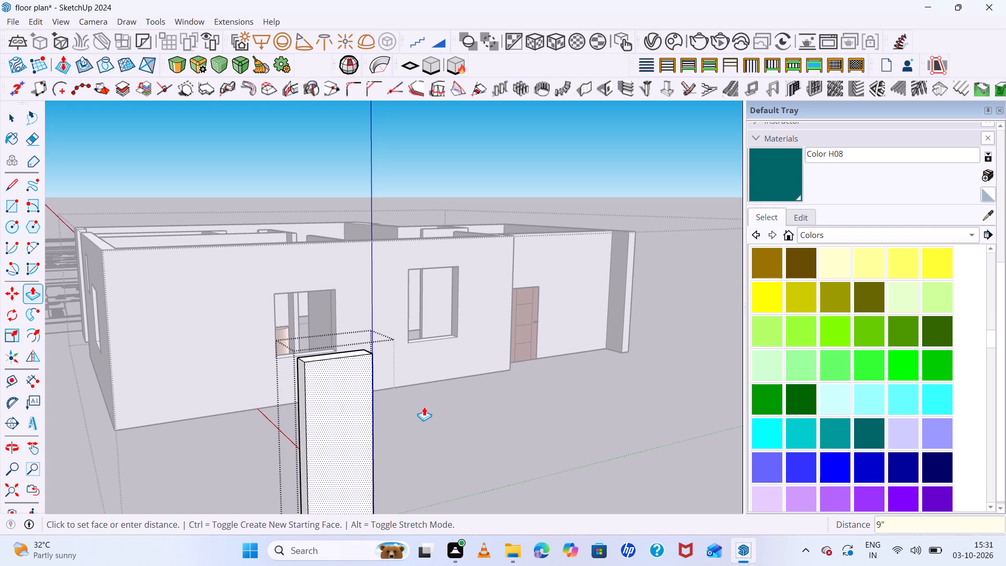
{"action": "scroll", "coordinate": [479, 326], "scroll_direction": "down", "scroll_amount": 11}
{"action": "middle_click_drag", "start_coordinate": [495, 354], "coordinate": [469, 390]}
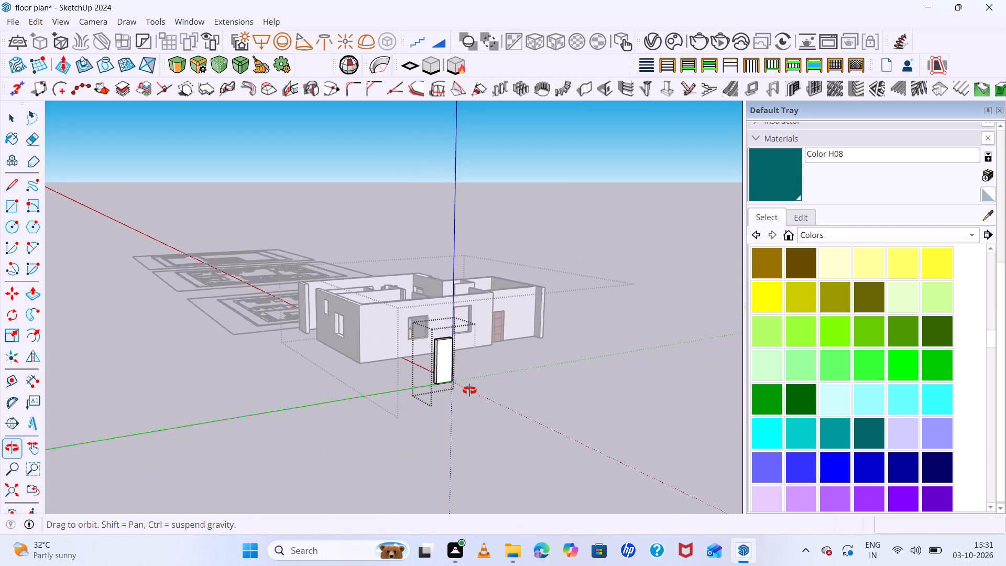
{"action": "middle_click_drag", "start_coordinate": [469, 390], "coordinate": [450, 411]}
{"action": "middle_click", "coordinate": [450, 411]}
{"action": "scroll", "coordinate": [409, 429], "scroll_direction": "up", "scroll_amount": 6}
{"action": "key", "text": "space"}
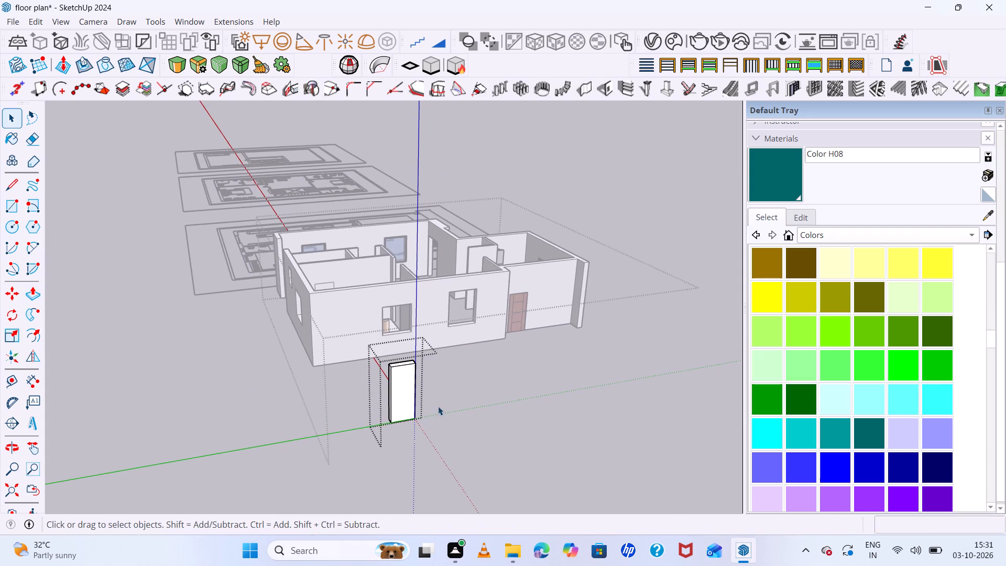
{"action": "left_click", "coordinate": [519, 404]}
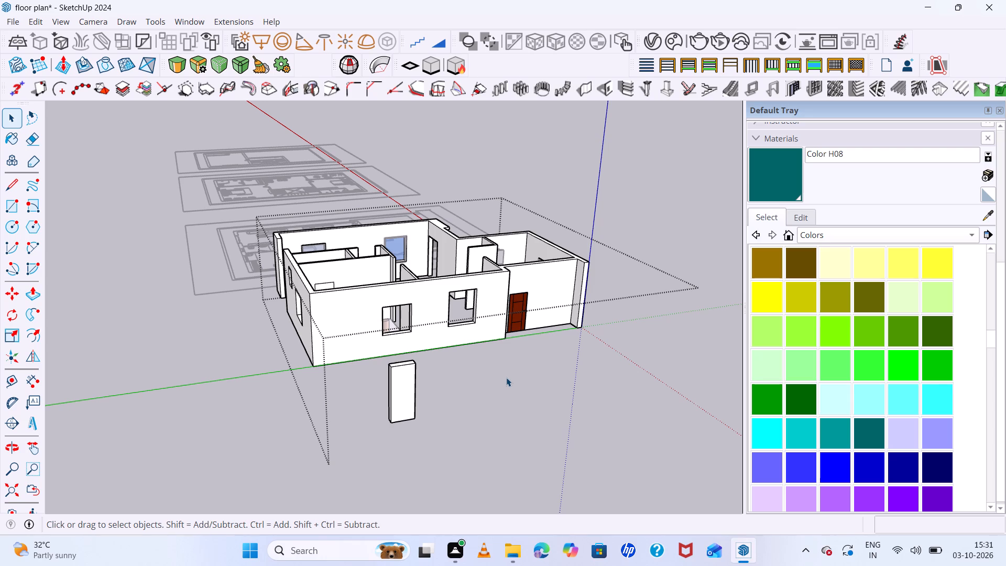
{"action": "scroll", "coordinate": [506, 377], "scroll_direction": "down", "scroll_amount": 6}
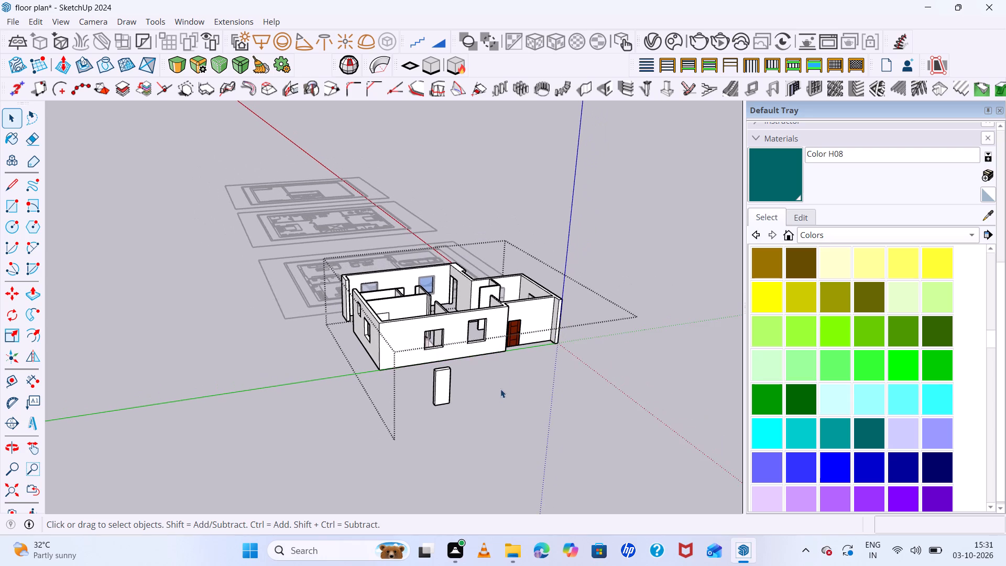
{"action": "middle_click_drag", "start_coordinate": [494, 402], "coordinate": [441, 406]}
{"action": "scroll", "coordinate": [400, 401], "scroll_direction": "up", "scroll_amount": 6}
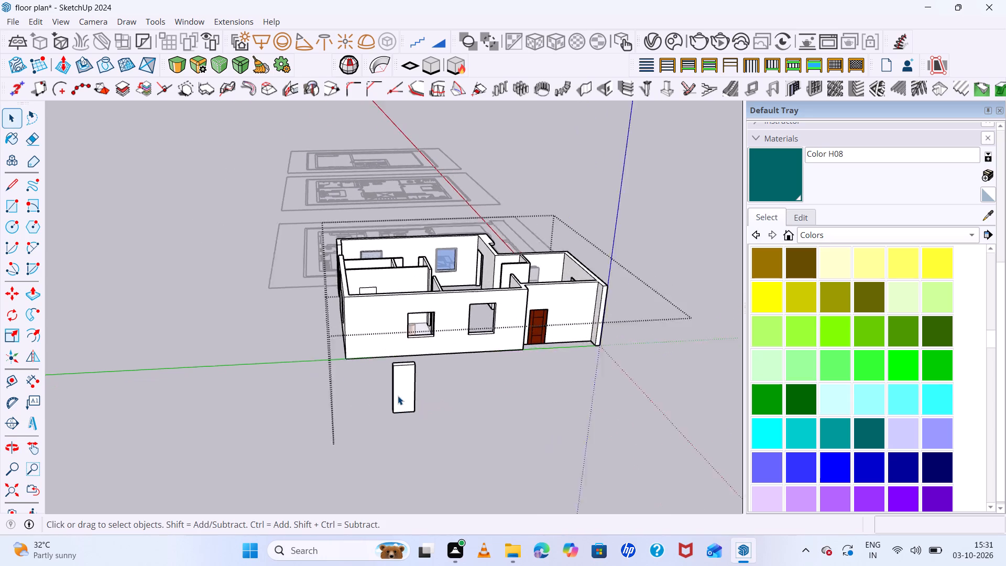
Open the door panel group and offset the outline of its front face inward to form a narrow frame border.
{"action": "scroll", "coordinate": [398, 396], "scroll_direction": "up", "scroll_amount": 2}
{"action": "double_click", "coordinate": [401, 385]}
{"action": "scroll", "coordinate": [402, 385], "scroll_direction": "up", "scroll_amount": 5}
{"action": "left_click", "coordinate": [414, 398]}
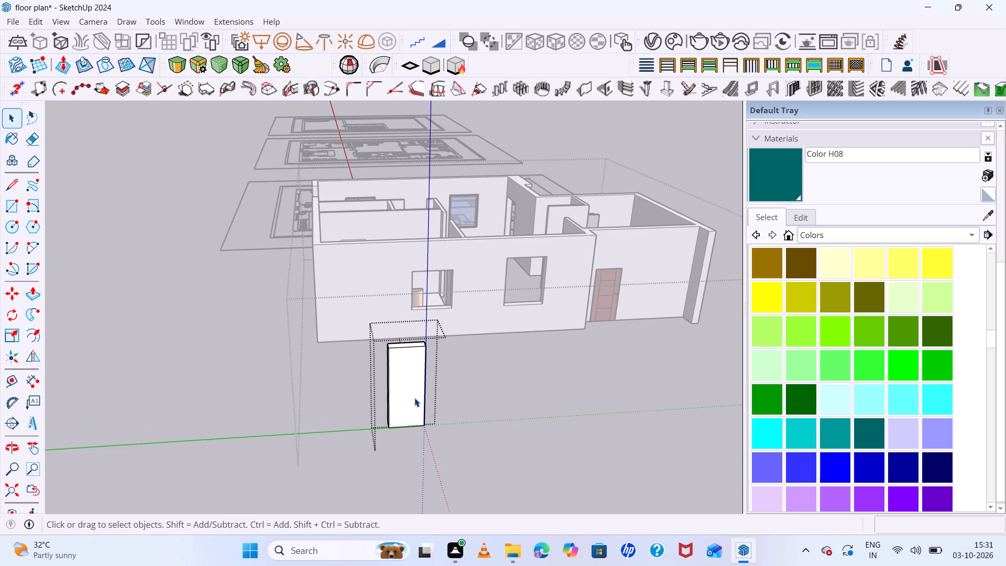
{"action": "scroll", "coordinate": [399, 354], "scroll_direction": "up", "scroll_amount": 7}
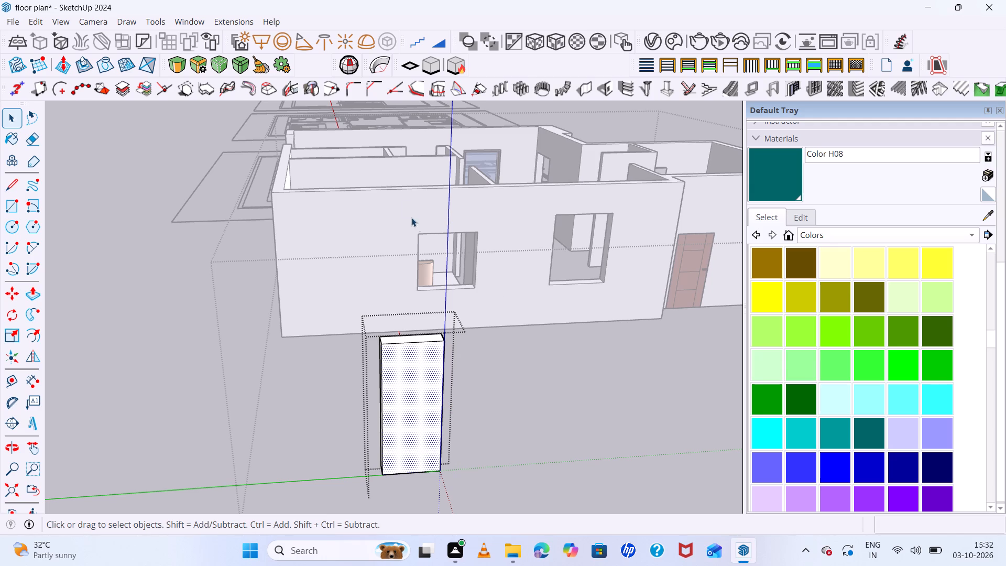
{"action": "scroll", "coordinate": [410, 364], "scroll_direction": "up", "scroll_amount": 5}
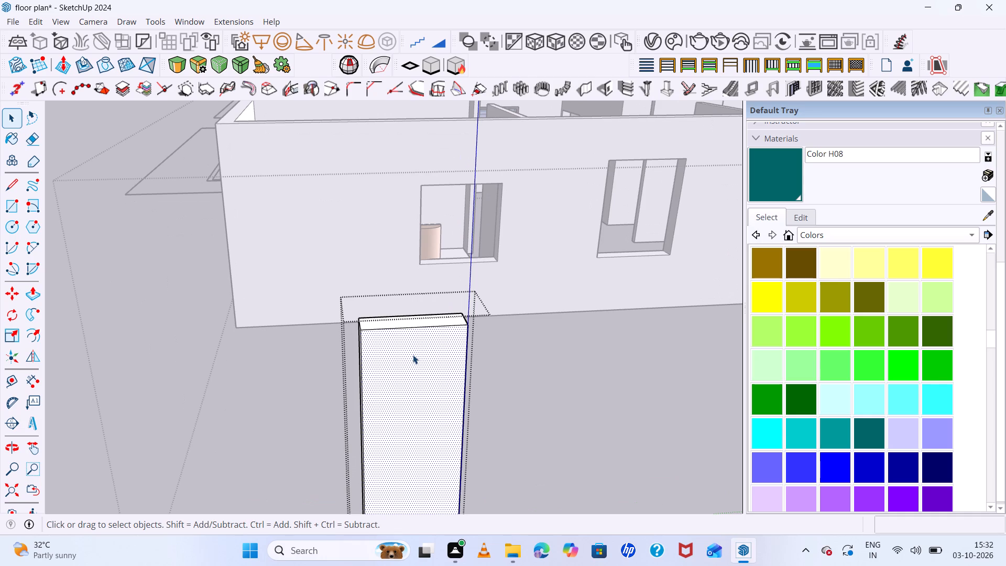
{"action": "key", "text": "f"}
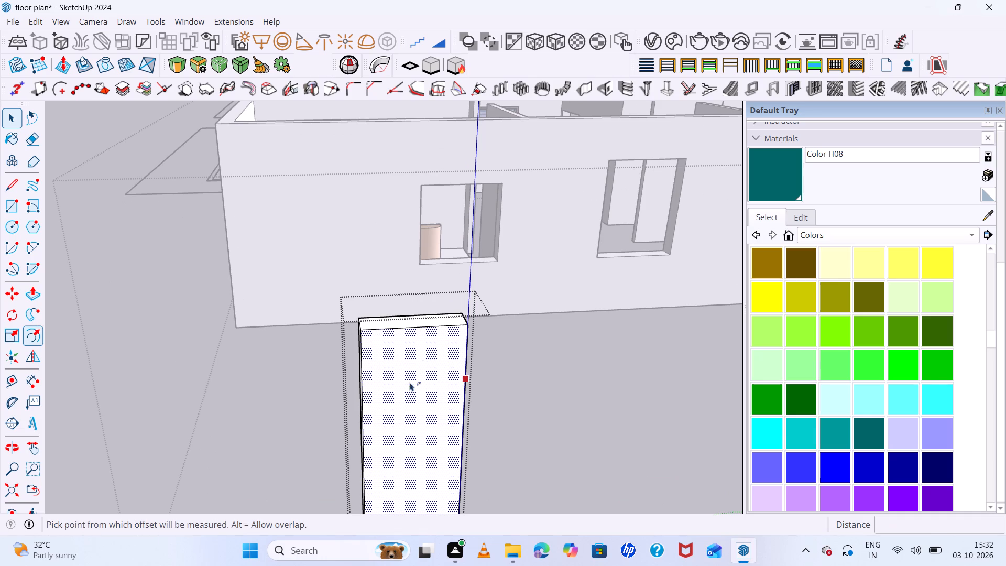
{"action": "left_click", "coordinate": [370, 390]}
{"action": "key", "text": "space"}
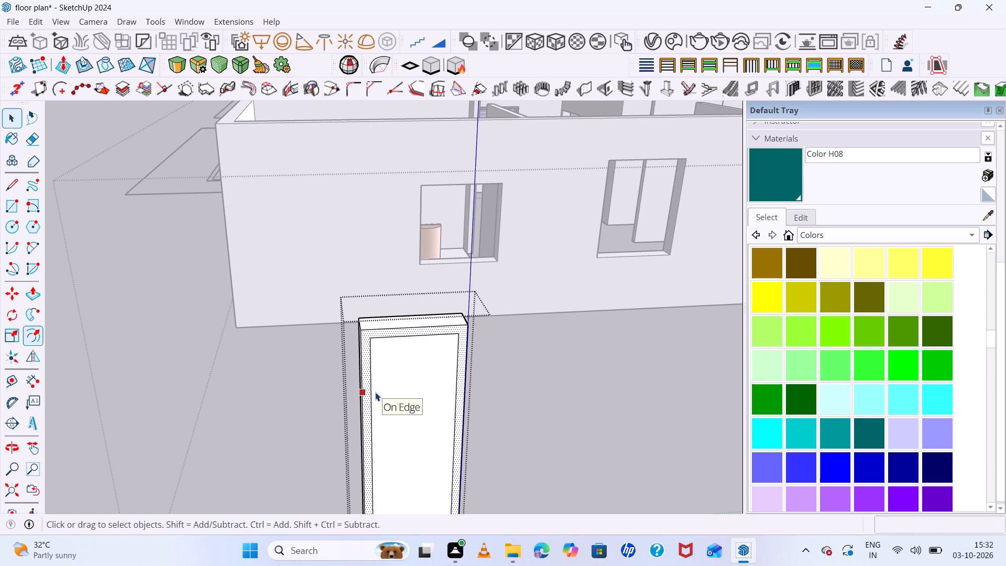
Move the bottom edge of the inner outline down onto the panel's base edge, removing the bottom strip of the frame.
{"action": "scroll", "coordinate": [403, 302], "scroll_direction": "down", "scroll_amount": 7}
{"action": "scroll", "coordinate": [428, 417], "scroll_direction": "up", "scroll_amount": 5}
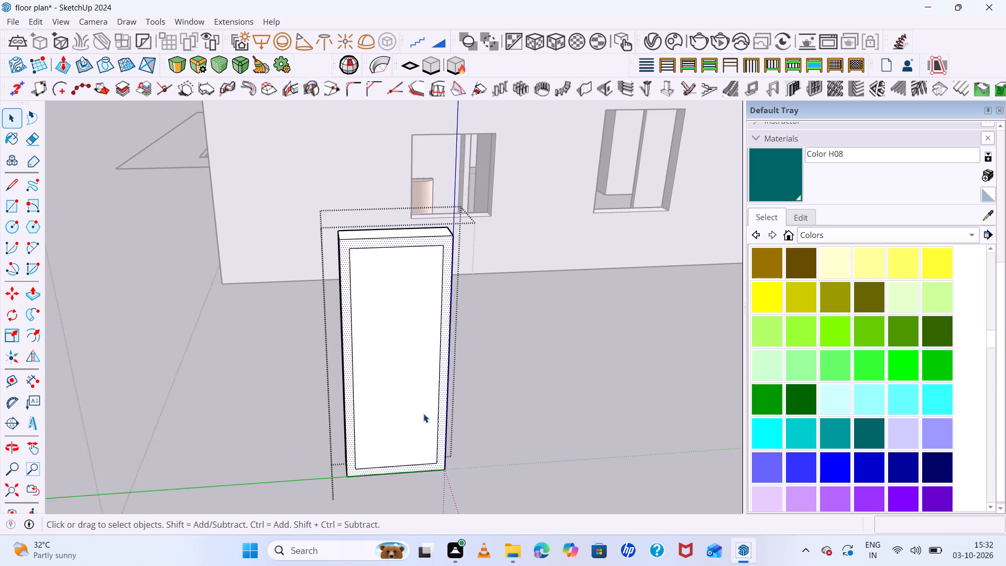
{"action": "scroll", "coordinate": [423, 413], "scroll_direction": "up", "scroll_amount": 5}
{"action": "scroll", "coordinate": [386, 338], "scroll_direction": "down", "scroll_amount": 6}
{"action": "scroll", "coordinate": [398, 444], "scroll_direction": "up", "scroll_amount": 5}
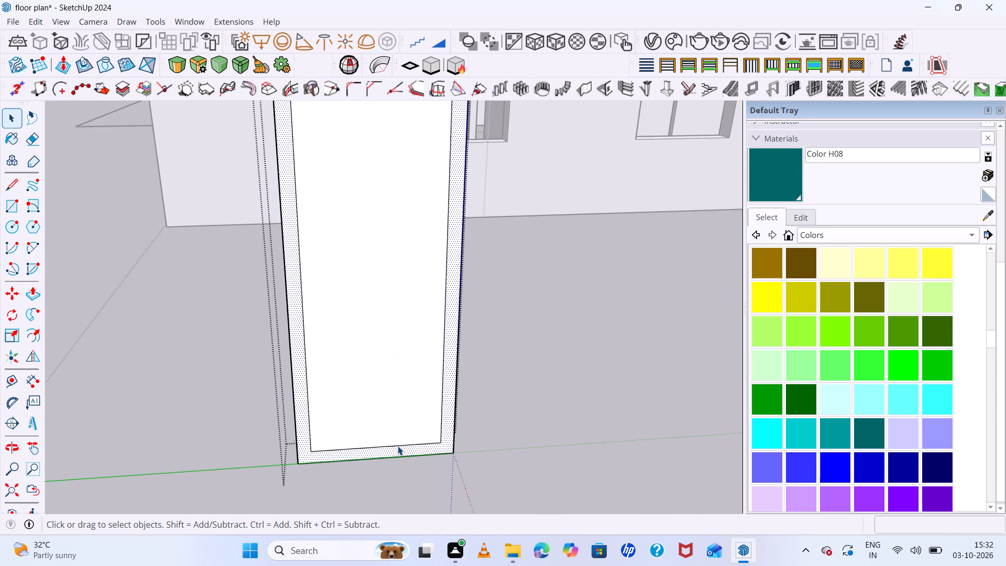
{"action": "left_click", "coordinate": [398, 446]}
{"action": "key", "text": "m"}
{"action": "left_click", "coordinate": [398, 446]}
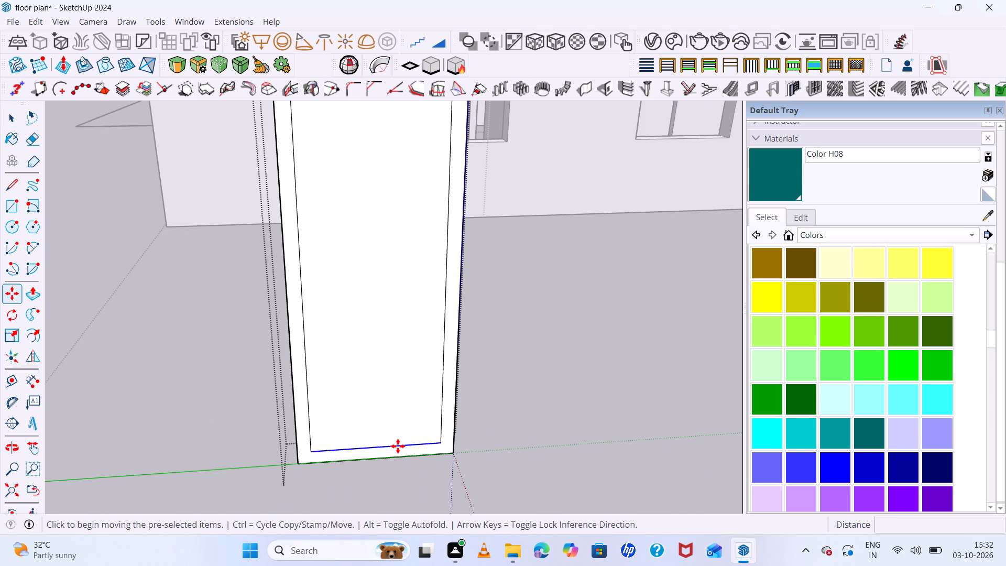
{"action": "left_click", "coordinate": [401, 458]}
Push the inner door face back 4" behind the frame.
{"action": "scroll", "coordinate": [354, 411], "scroll_direction": "down", "scroll_amount": 5}
{"action": "middle_click_drag", "start_coordinate": [400, 432], "coordinate": [443, 469]}
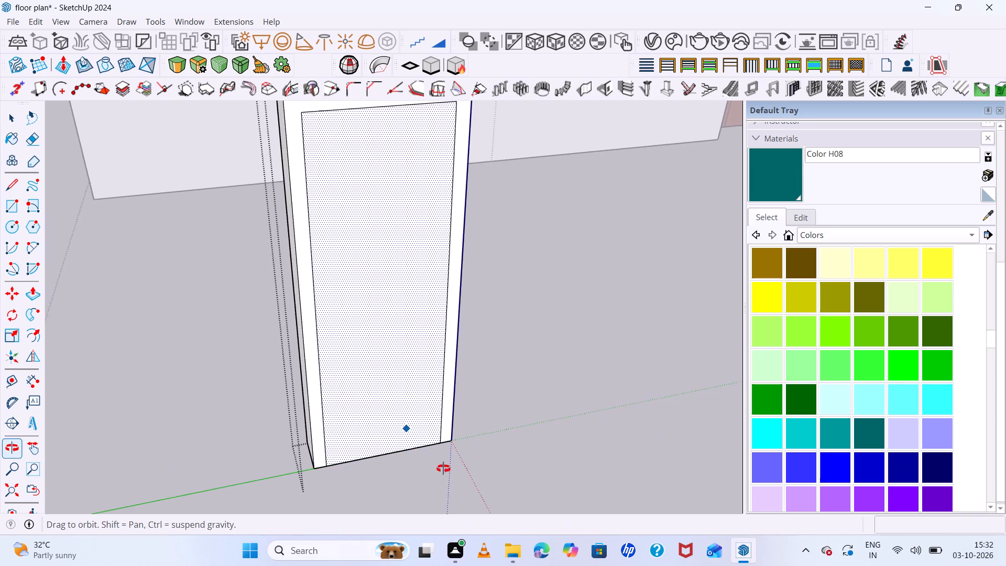
{"action": "middle_click_drag", "start_coordinate": [443, 469], "coordinate": [424, 460]}
{"action": "key", "text": "space"}
{"action": "left_click", "coordinate": [376, 351]}
{"action": "middle_click_drag", "start_coordinate": [418, 400], "coordinate": [524, 489]}
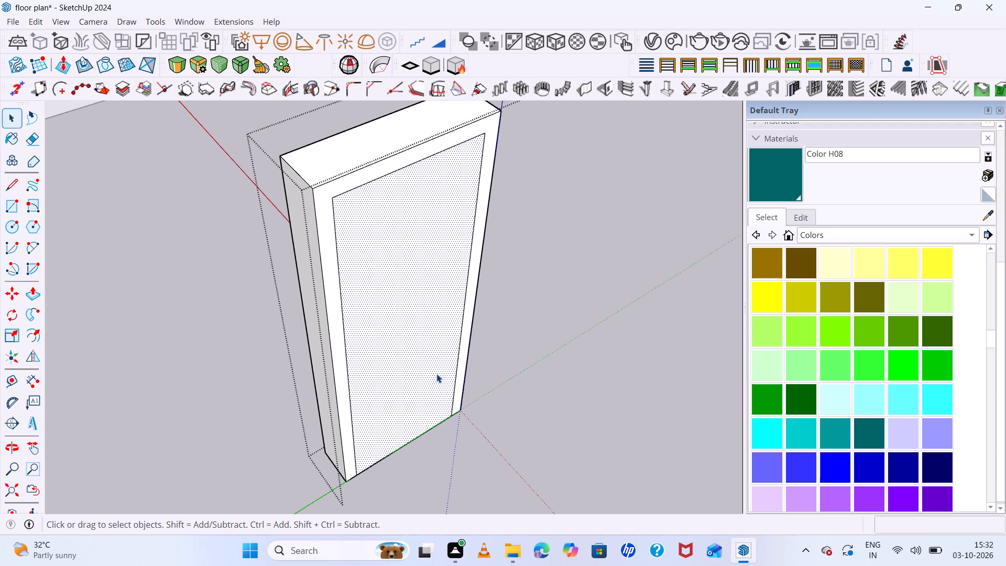
{"action": "key", "text": "p"}
{"action": "left_click", "coordinate": [422, 353]}
{"action": "left_click", "coordinate": [409, 340]}
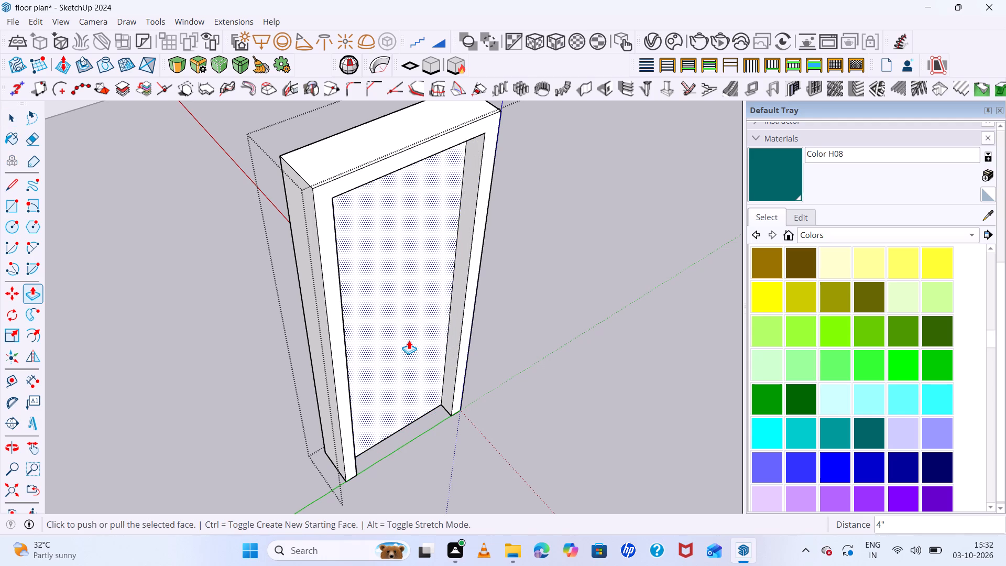
Draw a full-height vertical line, about 6' 7" long, on the recessed face a short distance from its left side.
{"action": "middle_click_drag", "start_coordinate": [467, 377], "coordinate": [275, 202]}
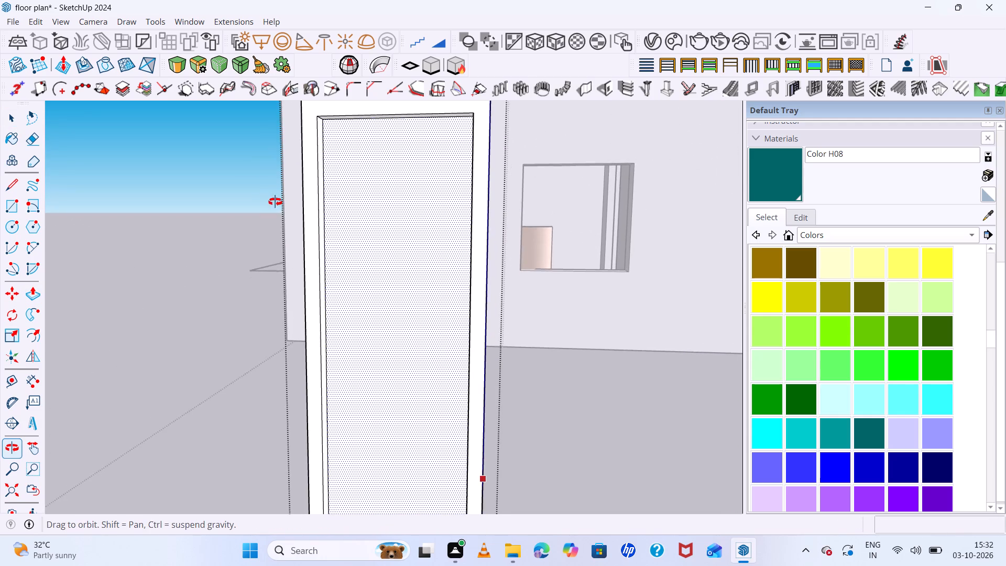
{"action": "middle_click_drag", "start_coordinate": [275, 202], "coordinate": [277, 202]}
{"action": "scroll", "coordinate": [454, 246], "scroll_direction": "down", "scroll_amount": 4}
{"action": "middle_click_drag", "start_coordinate": [488, 287], "coordinate": [440, 301]}
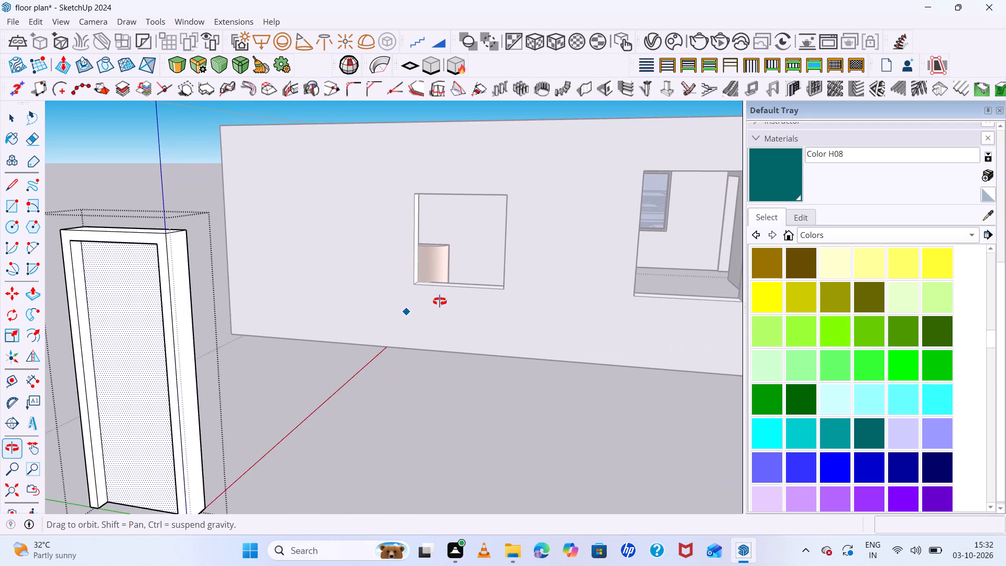
{"action": "middle_click_drag", "start_coordinate": [440, 301], "coordinate": [475, 280]}
{"action": "scroll", "coordinate": [482, 228], "scroll_direction": "down", "scroll_amount": 6}
{"action": "middle_click_drag", "start_coordinate": [474, 268], "coordinate": [490, 287]}
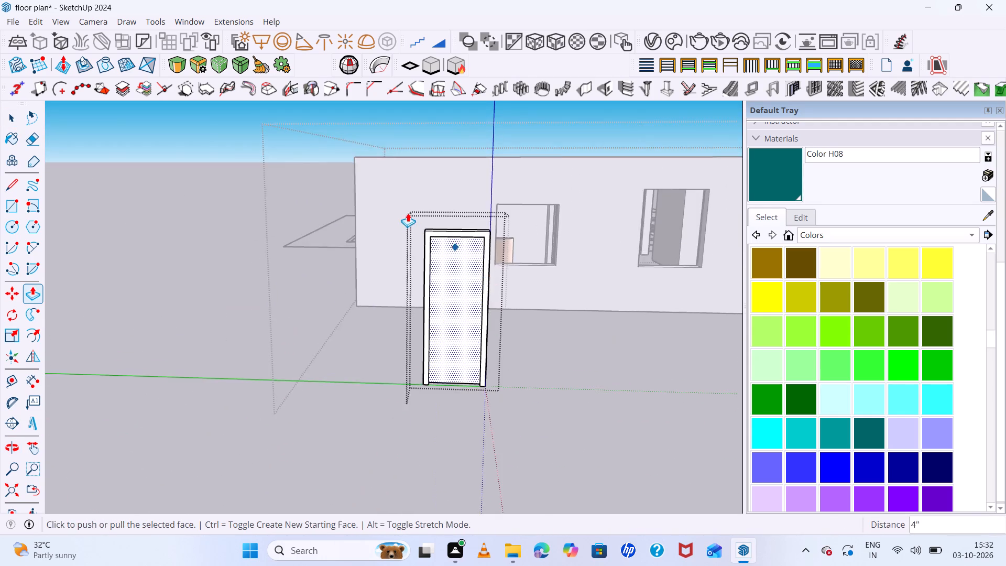
{"action": "scroll", "coordinate": [408, 213], "scroll_direction": "up", "scroll_amount": 5}
{"action": "middle_click_drag", "start_coordinate": [504, 306], "coordinate": [489, 221]}
{"action": "scroll", "coordinate": [483, 214], "scroll_direction": "up", "scroll_amount": 1}
{"action": "scroll", "coordinate": [482, 211], "scroll_direction": "down", "scroll_amount": 3}
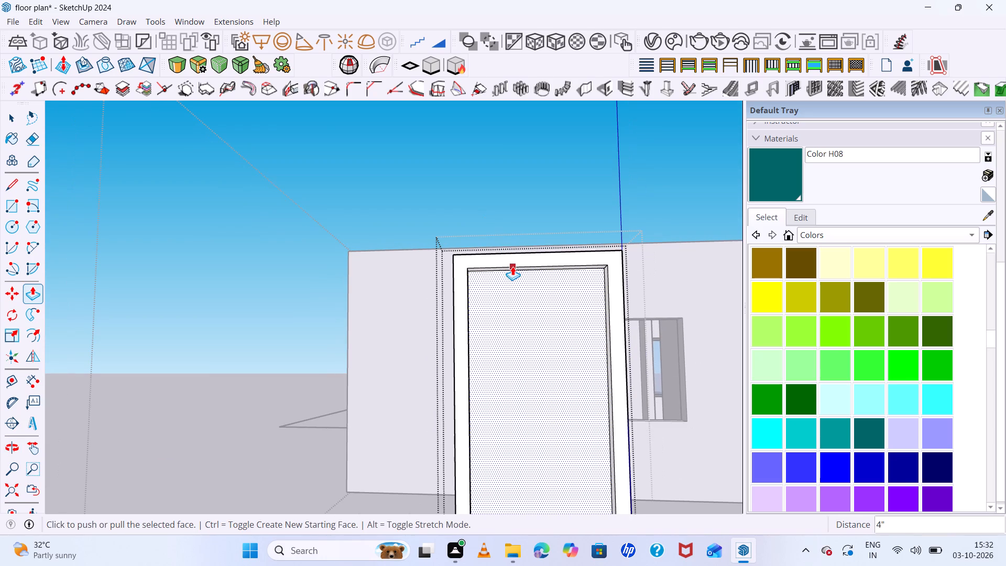
{"action": "key", "text": "l"}
{"action": "scroll", "coordinate": [517, 302], "scroll_direction": "up", "scroll_amount": 4}
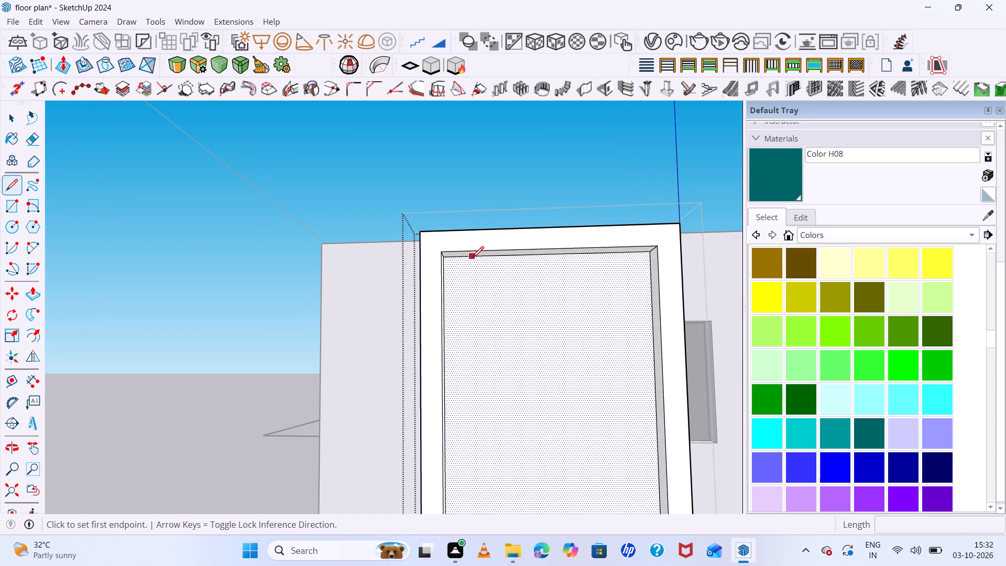
{"action": "left_click", "coordinate": [473, 257]}
{"action": "scroll", "coordinate": [501, 311], "scroll_direction": "down", "scroll_amount": 13}
{"action": "scroll", "coordinate": [495, 257], "scroll_direction": "down", "scroll_amount": 6}
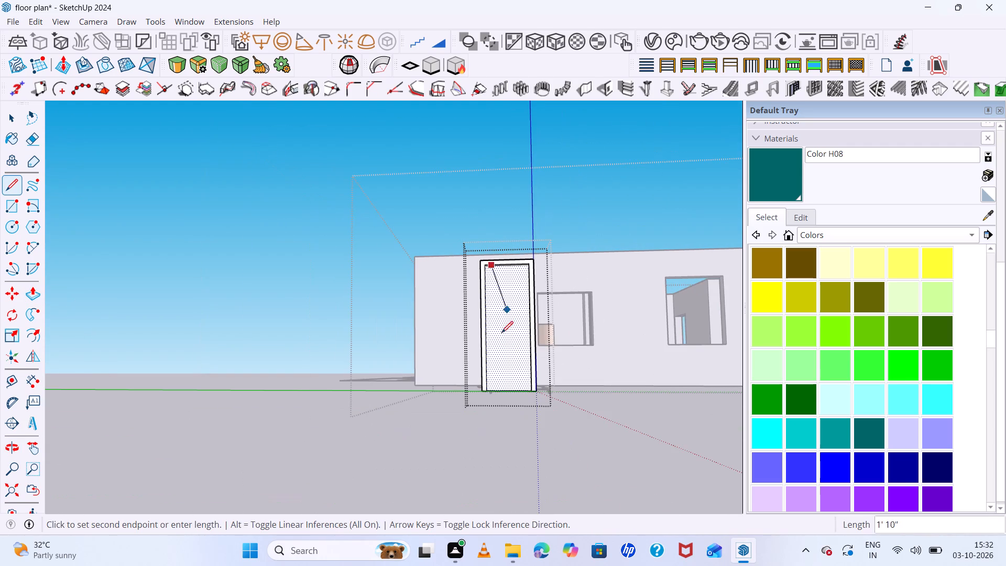
{"action": "scroll", "coordinate": [493, 398], "scroll_direction": "up", "scroll_amount": 5}
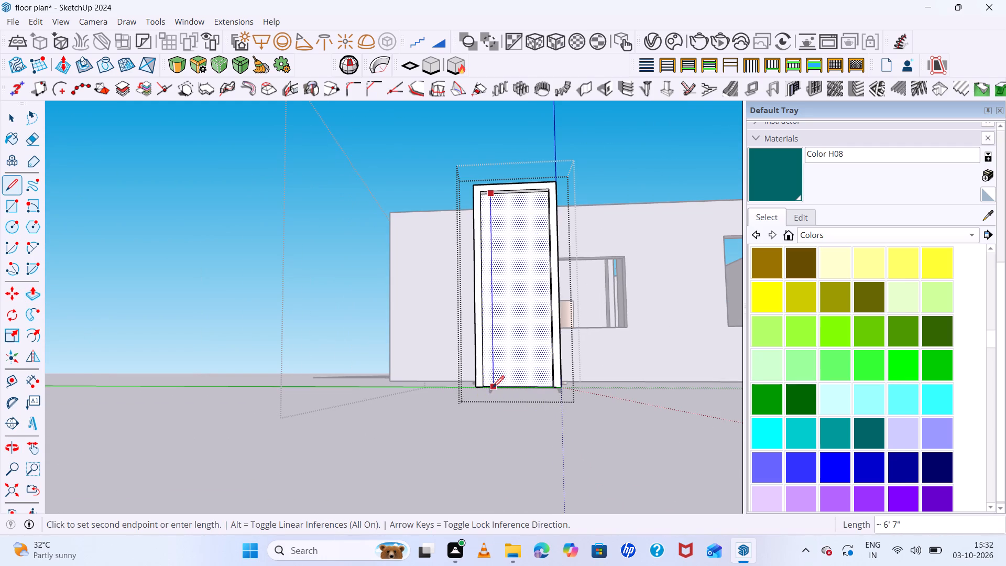
{"action": "left_click", "coordinate": [493, 388]}
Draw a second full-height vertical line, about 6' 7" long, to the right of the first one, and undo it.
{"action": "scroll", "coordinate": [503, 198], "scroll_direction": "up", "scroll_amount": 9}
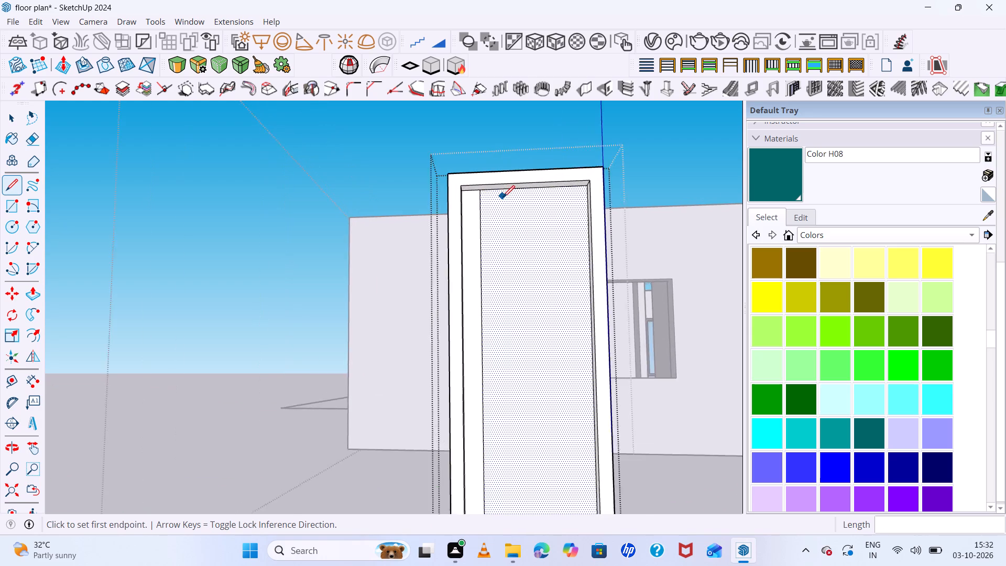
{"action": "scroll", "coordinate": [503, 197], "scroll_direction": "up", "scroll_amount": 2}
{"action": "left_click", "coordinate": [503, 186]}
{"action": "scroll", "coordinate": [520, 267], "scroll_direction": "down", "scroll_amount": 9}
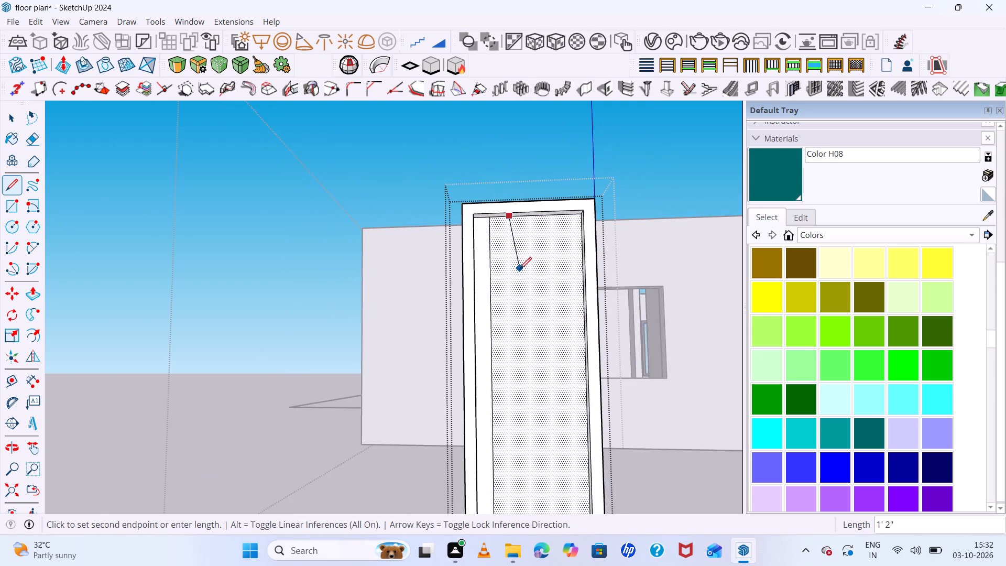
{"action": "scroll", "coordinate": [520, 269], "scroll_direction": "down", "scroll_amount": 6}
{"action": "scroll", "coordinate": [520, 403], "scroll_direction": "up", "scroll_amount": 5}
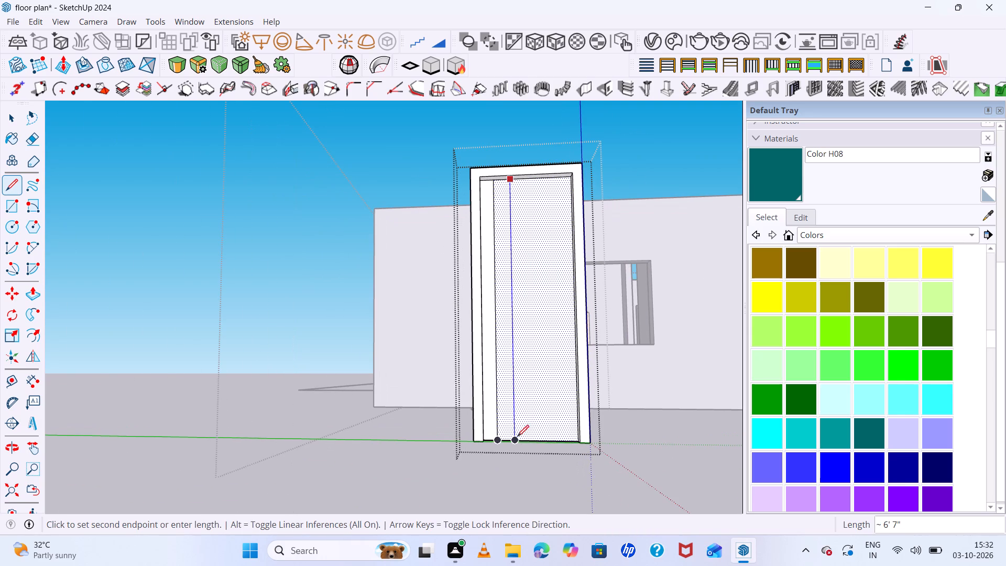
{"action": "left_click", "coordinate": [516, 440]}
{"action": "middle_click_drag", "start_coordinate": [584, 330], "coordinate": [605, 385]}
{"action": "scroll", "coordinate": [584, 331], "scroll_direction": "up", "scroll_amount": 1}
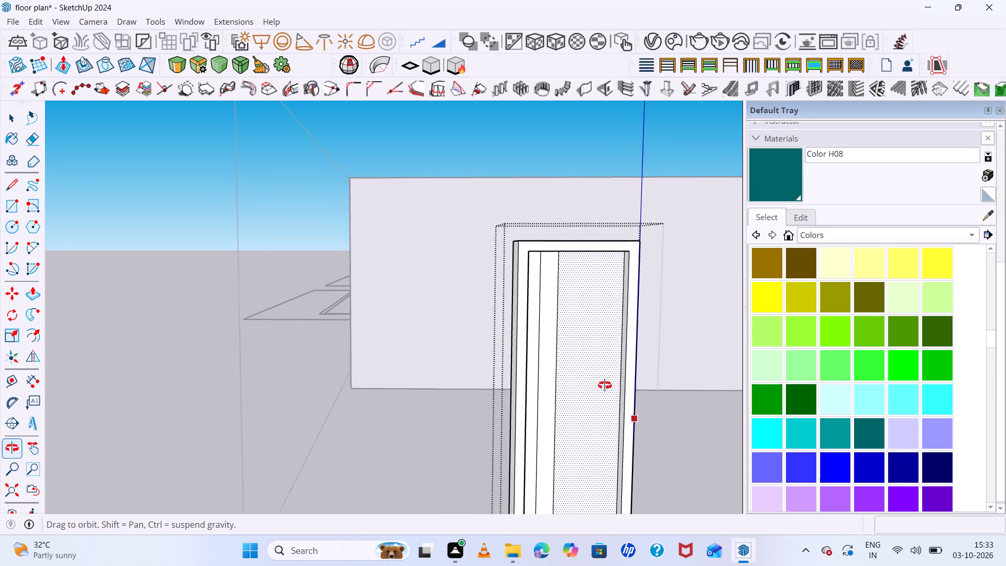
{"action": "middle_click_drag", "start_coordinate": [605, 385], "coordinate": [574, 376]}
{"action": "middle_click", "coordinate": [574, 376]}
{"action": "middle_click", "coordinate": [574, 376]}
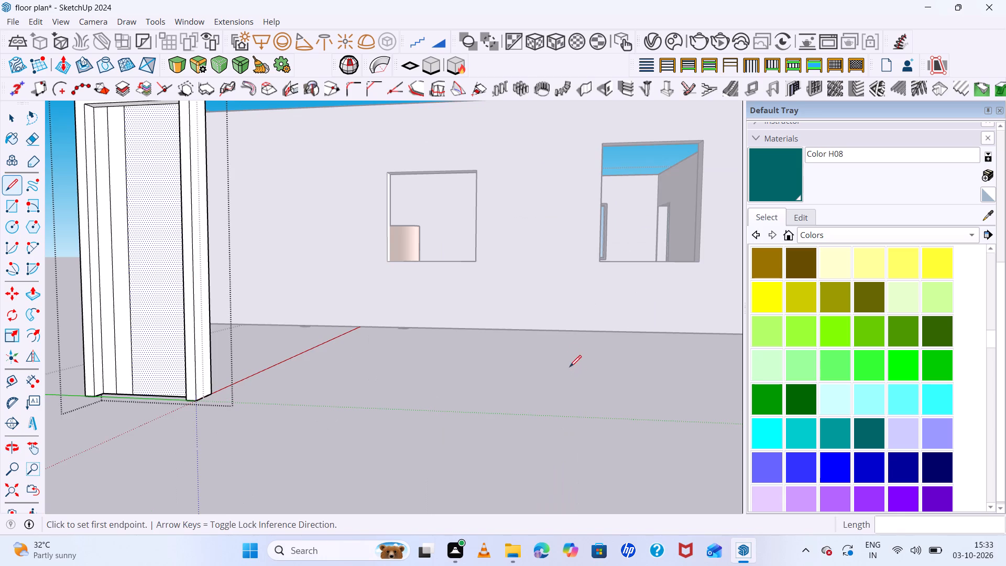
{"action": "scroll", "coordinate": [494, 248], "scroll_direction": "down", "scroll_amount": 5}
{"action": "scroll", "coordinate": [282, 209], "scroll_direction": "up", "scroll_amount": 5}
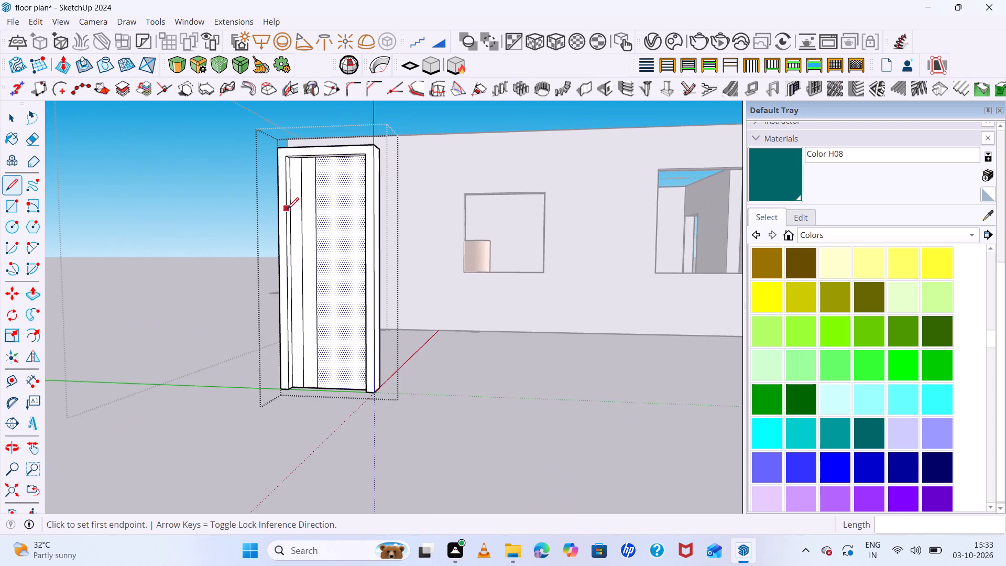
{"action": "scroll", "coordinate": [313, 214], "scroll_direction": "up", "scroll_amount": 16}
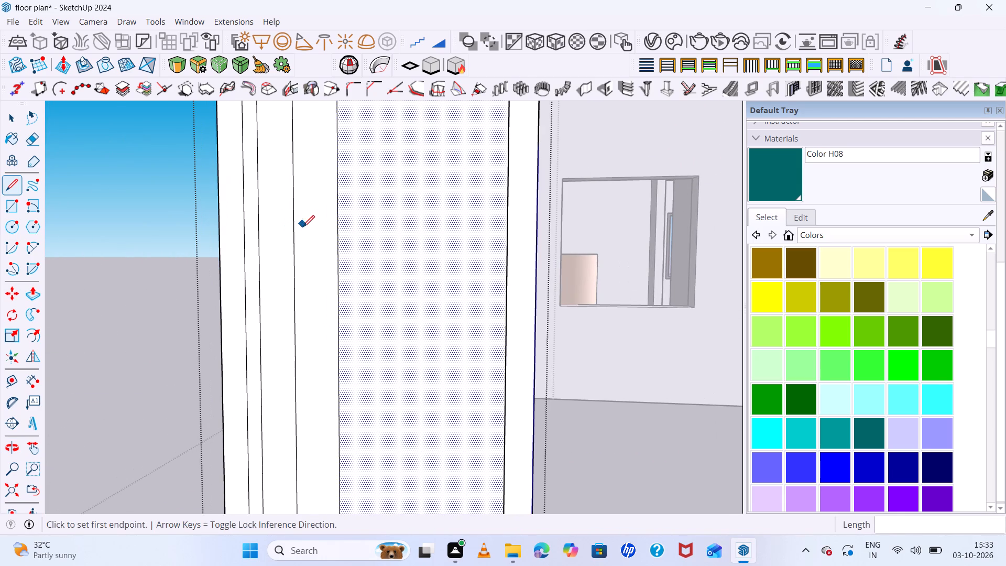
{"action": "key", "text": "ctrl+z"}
Offset the wide recessed face beside the vertical line slightly inward to leave a very thin border.
{"action": "scroll", "coordinate": [344, 222], "scroll_direction": "down", "scroll_amount": 9}
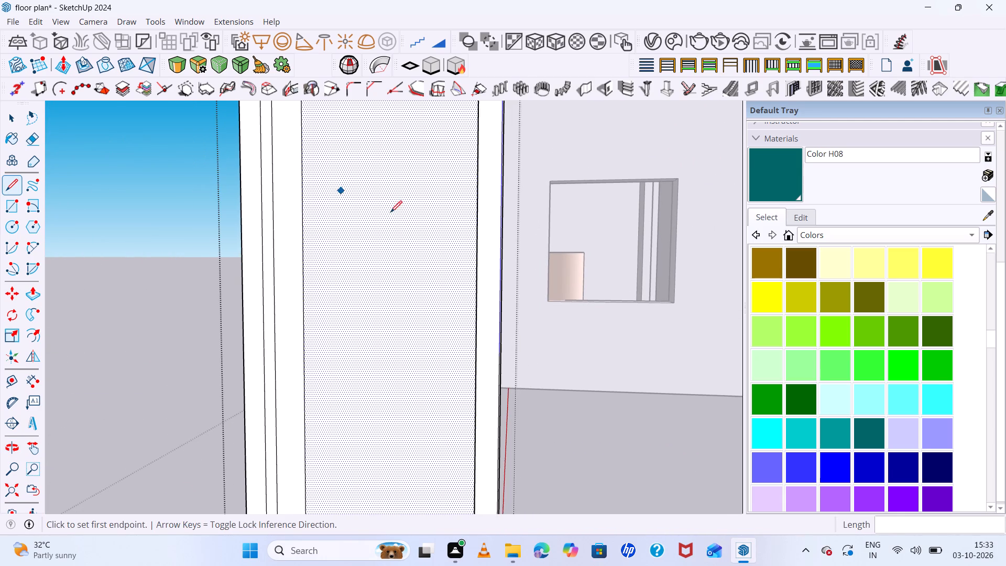
{"action": "scroll", "coordinate": [390, 212], "scroll_direction": "down", "scroll_amount": 9}
{"action": "scroll", "coordinate": [335, 170], "scroll_direction": "up", "scroll_amount": 5}
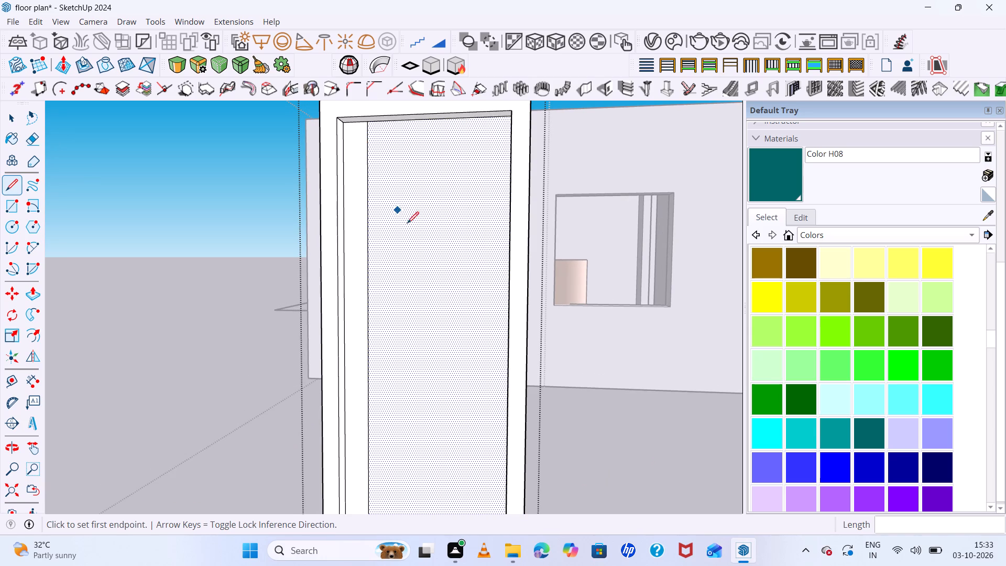
{"action": "key", "text": "f"}
{"action": "left_click", "coordinate": [380, 243]}
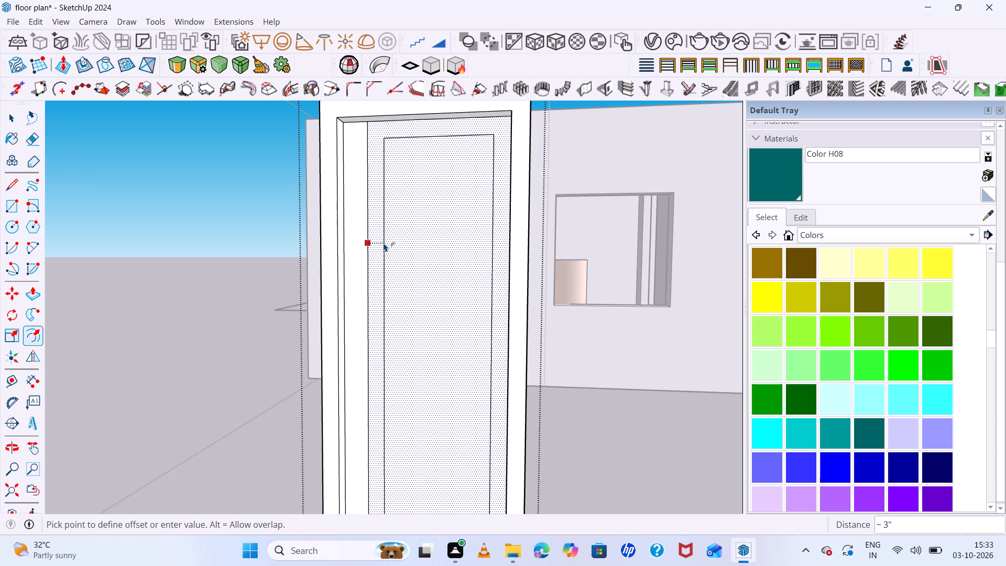
{"action": "scroll", "coordinate": [374, 250], "scroll_direction": "up", "scroll_amount": 5}
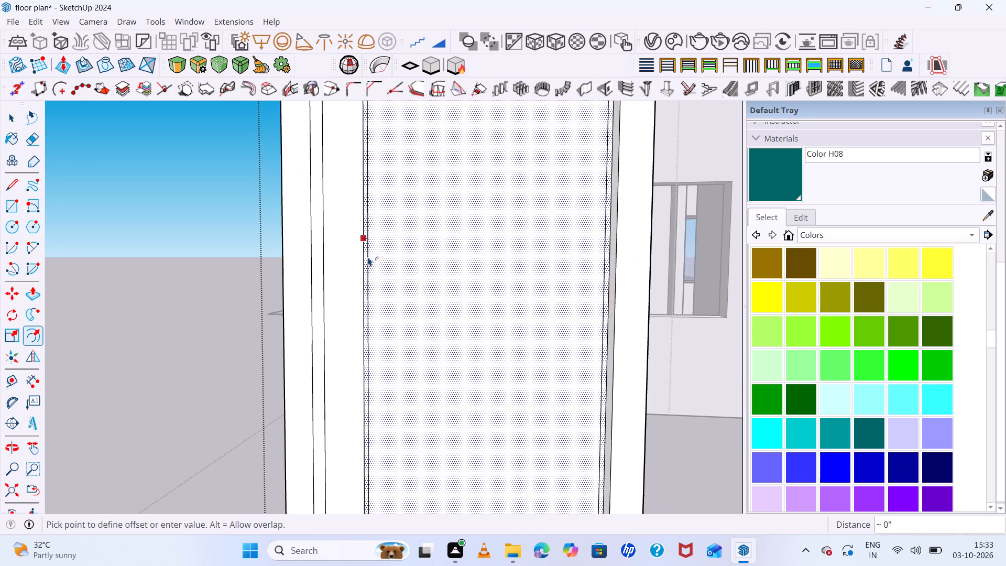
{"action": "scroll", "coordinate": [368, 257], "scroll_direction": "up", "scroll_amount": 4}
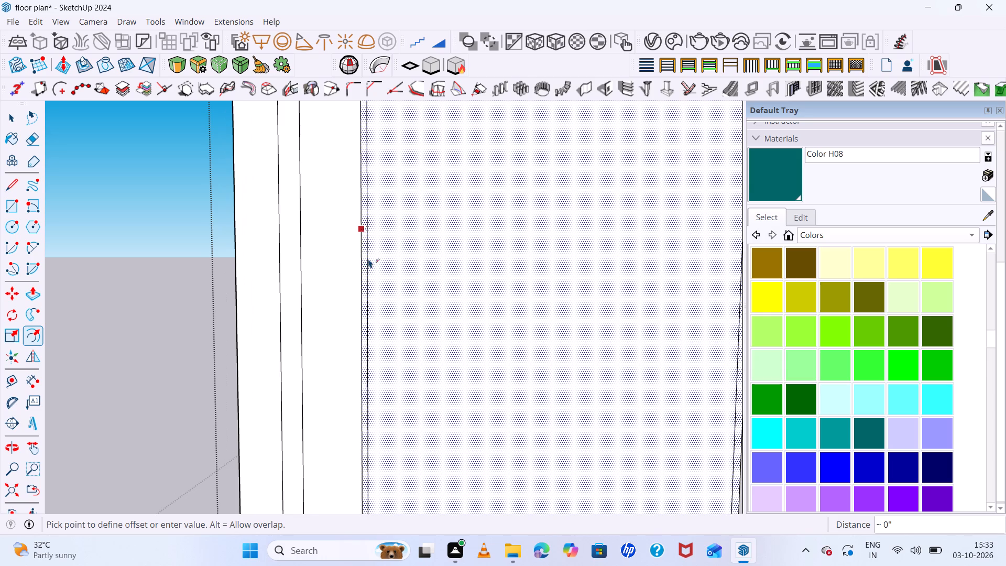
{"action": "left_click", "coordinate": [365, 259]}
{"action": "key", "text": "space"}
Draw a short vertical line from the thin border's inner top-left corner up to the recess's top edge.
{"action": "scroll", "coordinate": [418, 251], "scroll_direction": "down", "scroll_amount": 5}
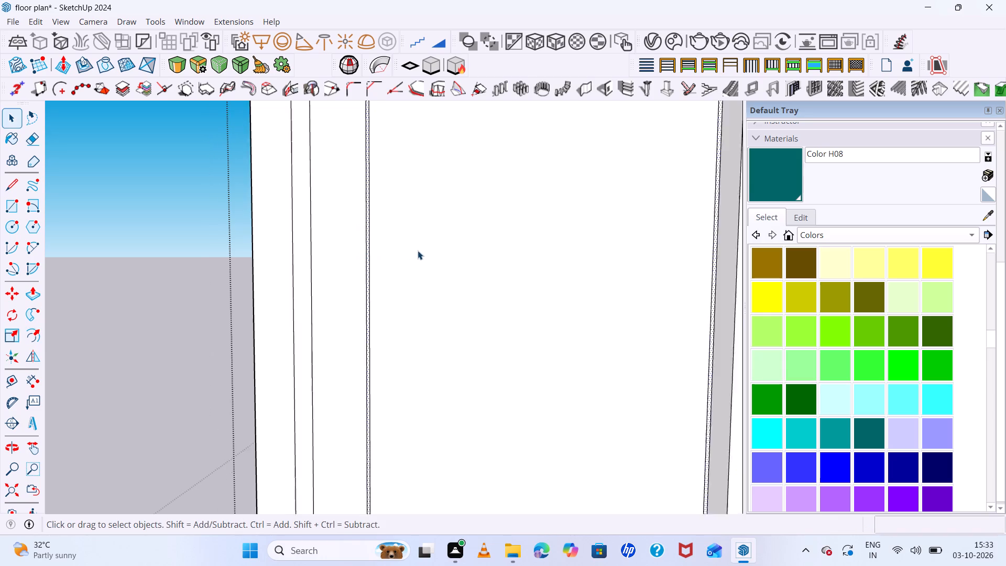
{"action": "scroll", "coordinate": [418, 251], "scroll_direction": "down", "scroll_amount": 20}
{"action": "scroll", "coordinate": [436, 51], "scroll_direction": "up", "scroll_amount": 6}
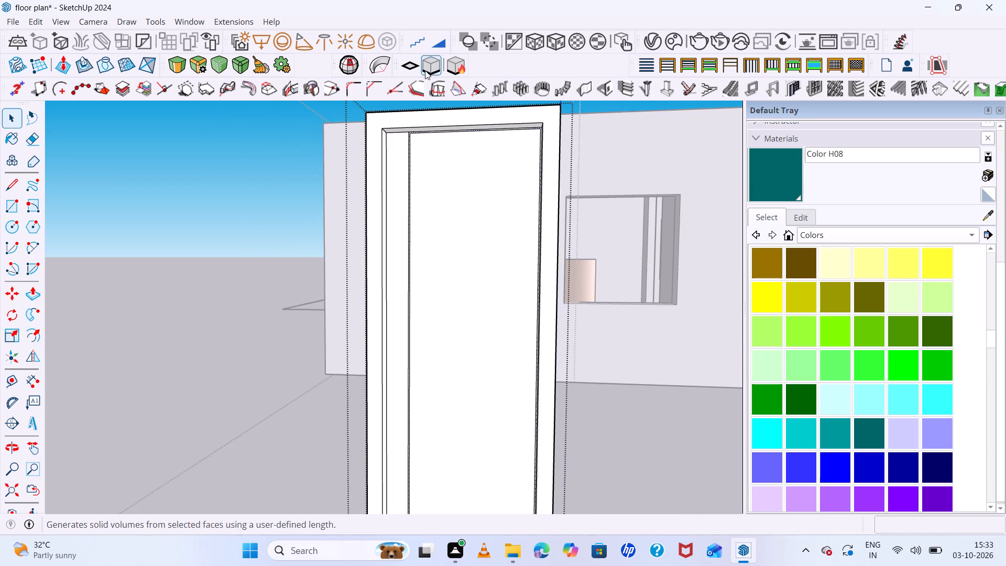
{"action": "scroll", "coordinate": [410, 115], "scroll_direction": "up", "scroll_amount": 20}
{"action": "scroll", "coordinate": [410, 115], "scroll_direction": "up", "scroll_amount": 17}
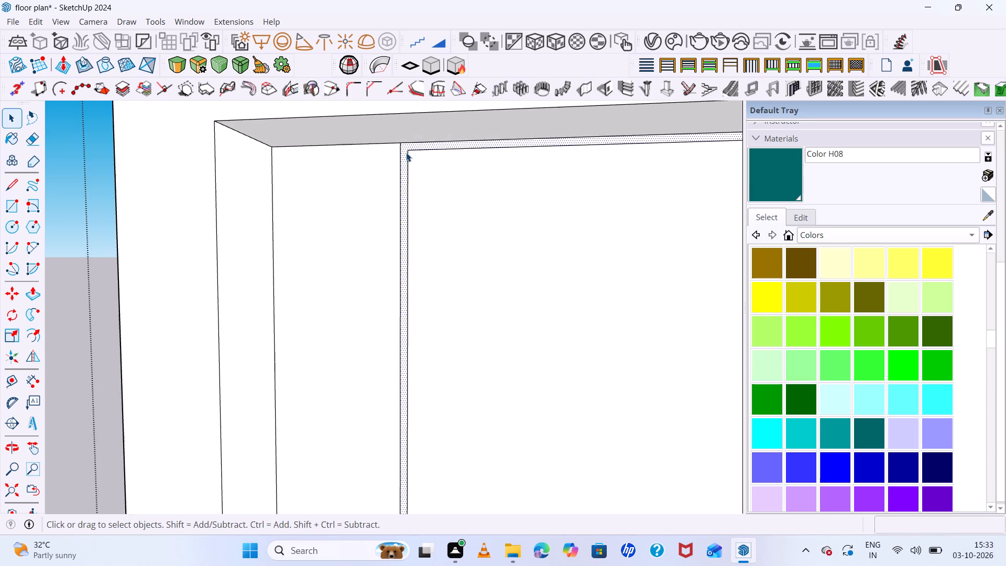
{"action": "scroll", "coordinate": [406, 153], "scroll_direction": "up", "scroll_amount": 4}
{"action": "key", "text": "l"}
{"action": "scroll", "coordinate": [401, 134], "scroll_direction": "up", "scroll_amount": 13}
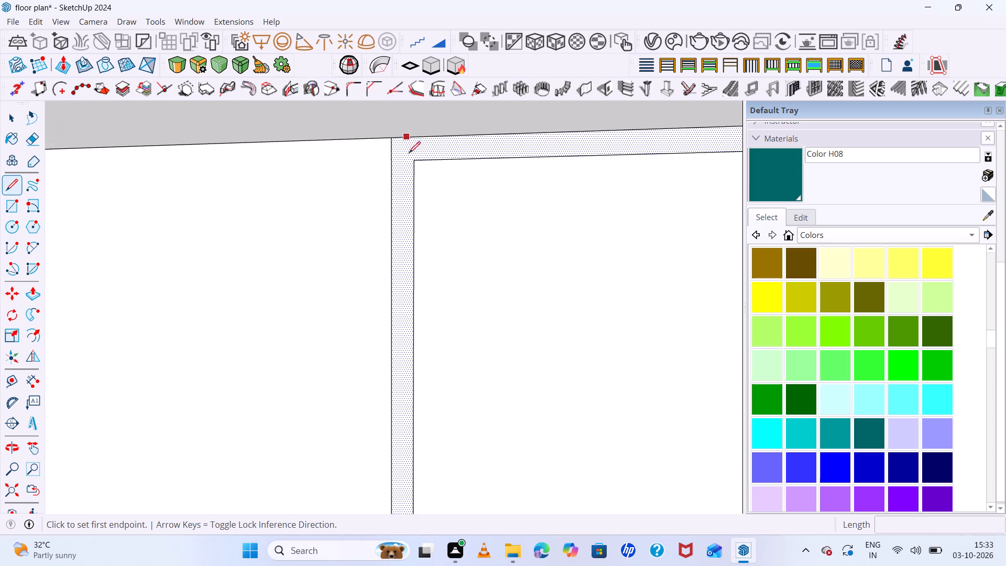
{"action": "left_click", "coordinate": [413, 162]}
{"action": "left_click", "coordinate": [413, 139]}
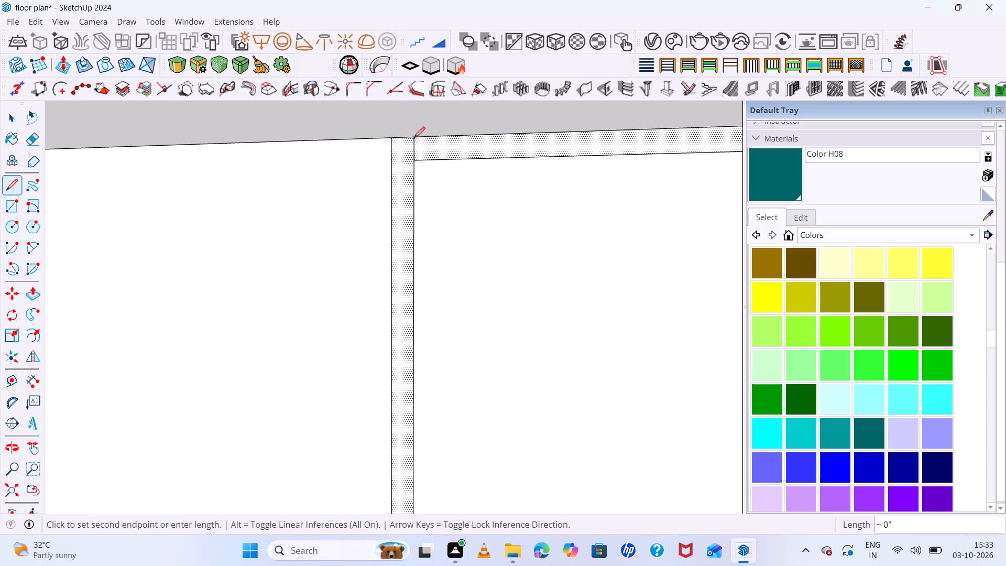
Erase the thin border's inner top edge on the wide recessed door face.
{"action": "key", "text": "space"}
{"action": "left_click", "coordinate": [399, 156]}
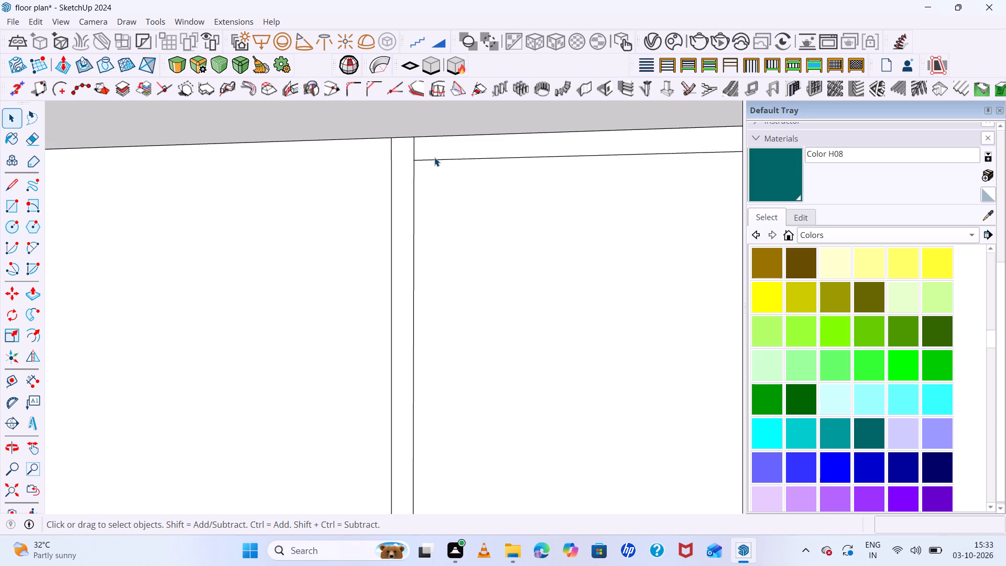
{"action": "key", "text": "e"}
{"action": "left_click_drag", "start_coordinate": [463, 151], "coordinate": [464, 156]}
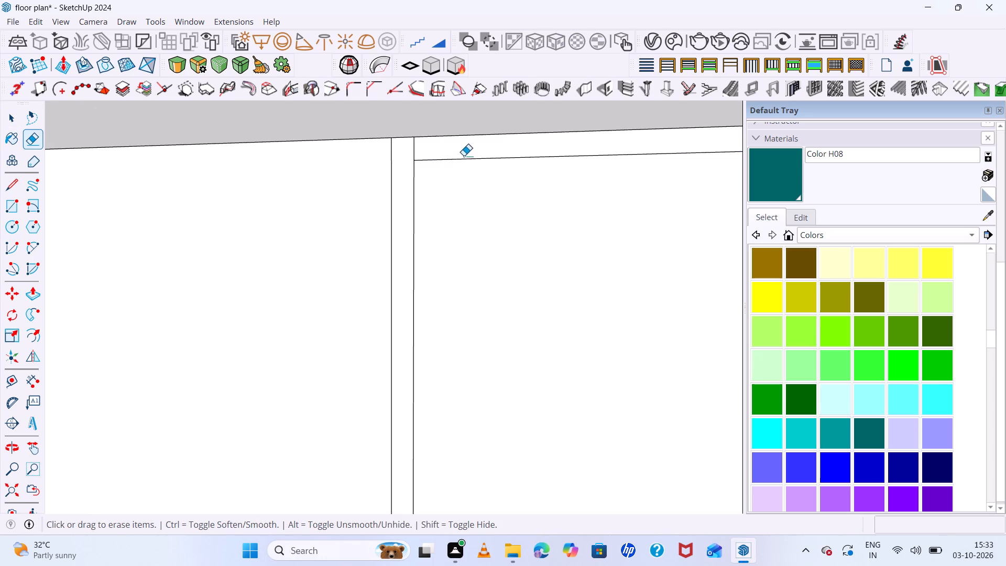
{"action": "left_click_drag", "start_coordinate": [464, 156], "coordinate": [464, 166]}
{"action": "key", "text": "space"}
{"action": "left_click", "coordinate": [412, 169]}
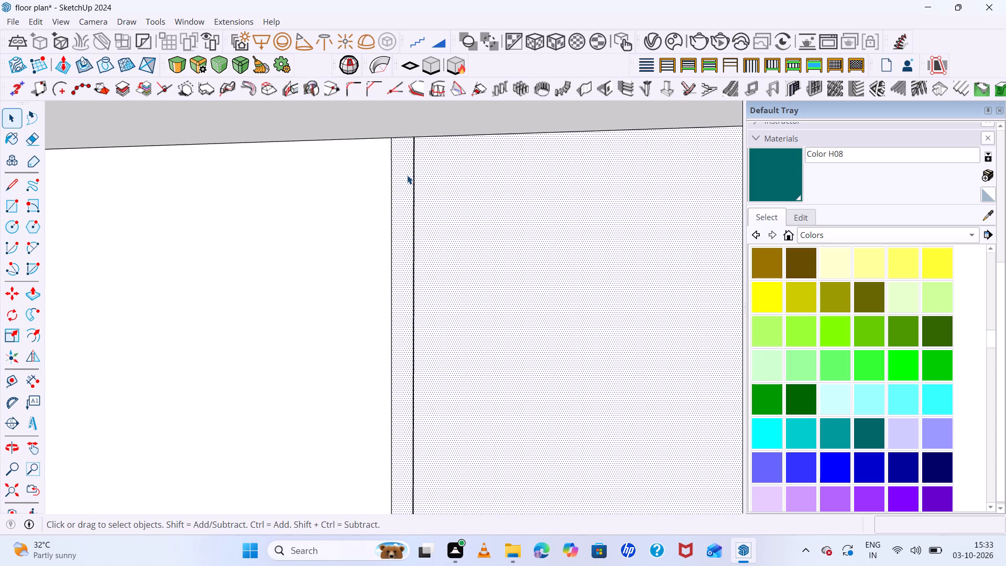
Erase the thin border's inner bottom edge on the wide recessed door face.
{"action": "scroll", "coordinate": [408, 175], "scroll_direction": "down", "scroll_amount": 20}
{"action": "scroll", "coordinate": [408, 175], "scroll_direction": "down", "scroll_amount": 19}
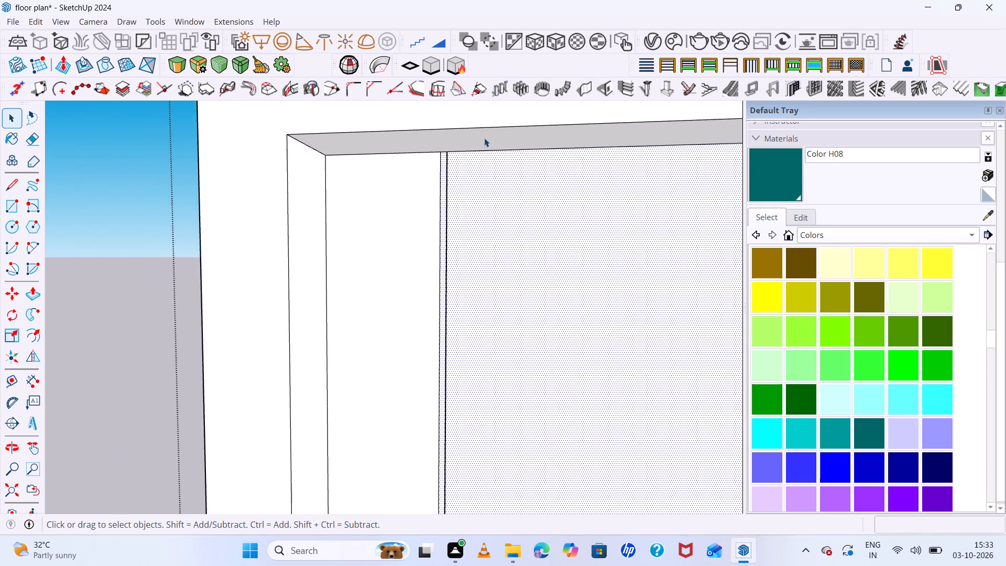
{"action": "scroll", "coordinate": [484, 138], "scroll_direction": "down", "scroll_amount": 4}
{"action": "scroll", "coordinate": [484, 127], "scroll_direction": "down", "scroll_amount": 20}
{"action": "scroll", "coordinate": [484, 127], "scroll_direction": "down", "scroll_amount": 15}
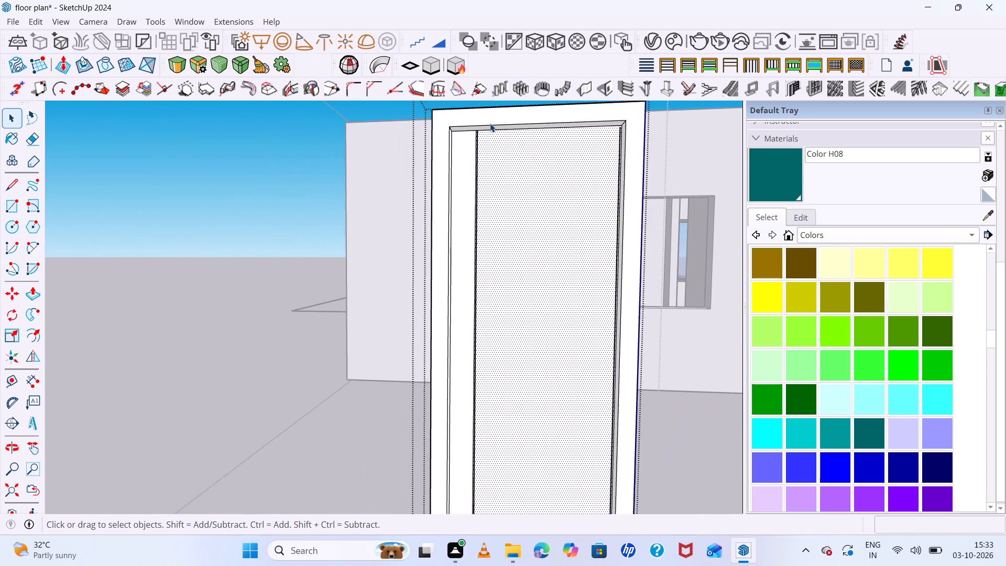
{"action": "scroll", "coordinate": [490, 123], "scroll_direction": "down", "scroll_amount": 14}
{"action": "scroll", "coordinate": [491, 385], "scroll_direction": "up", "scroll_amount": 20}
{"action": "scroll", "coordinate": [491, 385], "scroll_direction": "up", "scroll_amount": 1}
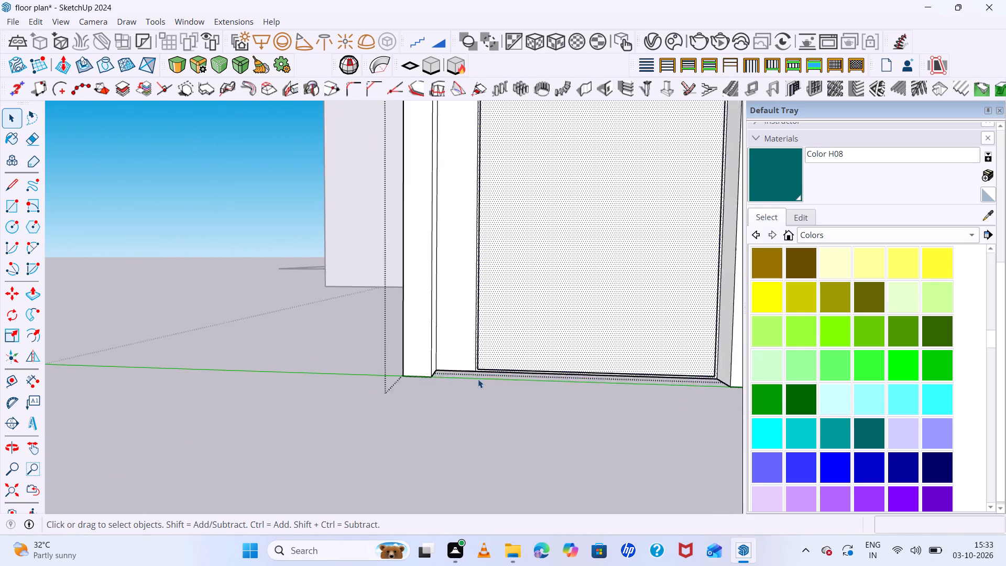
{"action": "scroll", "coordinate": [478, 379], "scroll_direction": "up", "scroll_amount": 20}
{"action": "scroll", "coordinate": [478, 379], "scroll_direction": "up", "scroll_amount": 9}
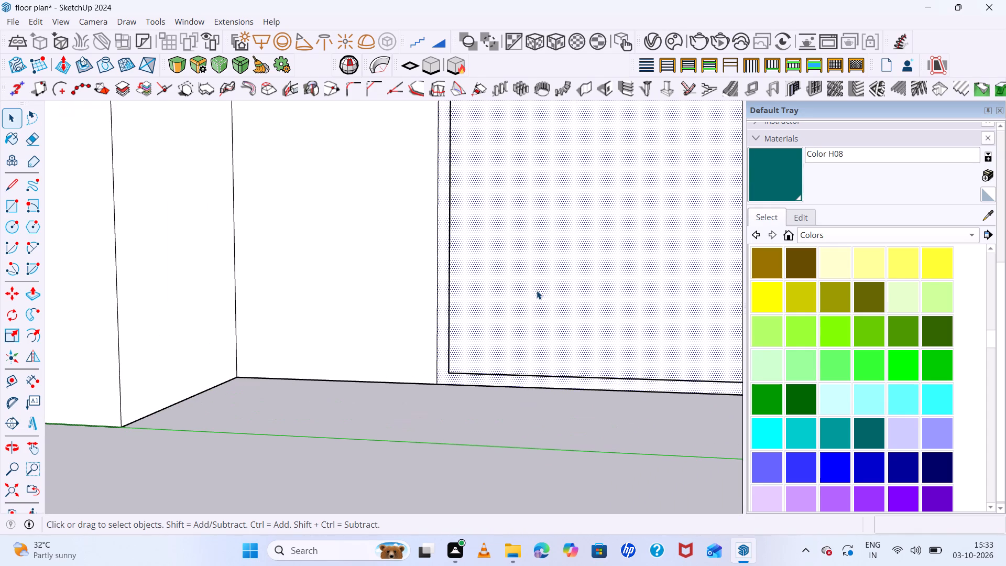
{"action": "key", "text": "space"}
{"action": "left_click", "coordinate": [535, 290]}
{"action": "left_click", "coordinate": [400, 282]}
{"action": "left_click", "coordinate": [456, 444]}
{"action": "key", "text": "e"}
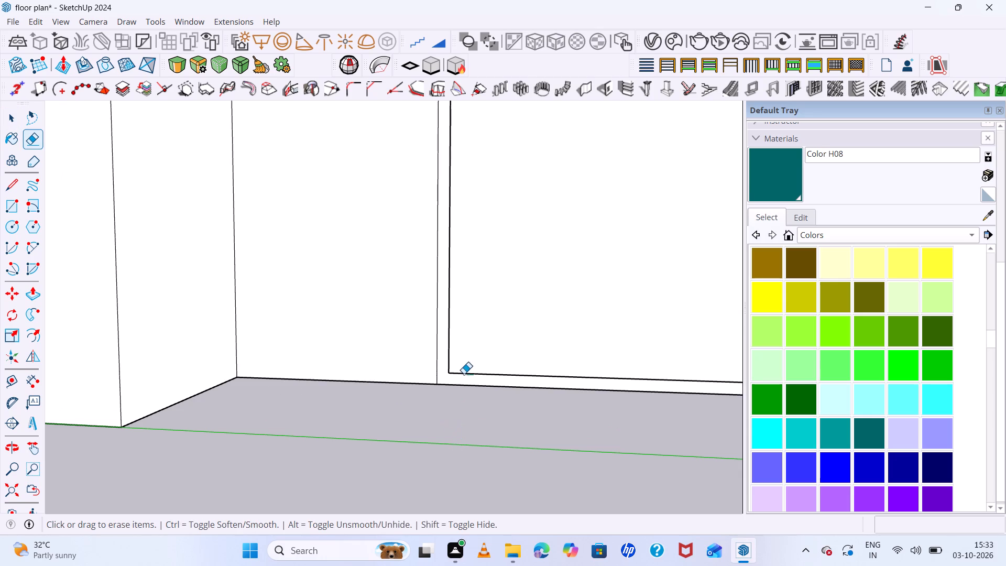
{"action": "left_click", "coordinate": [464, 377]}
{"action": "left_click", "coordinate": [465, 374]}
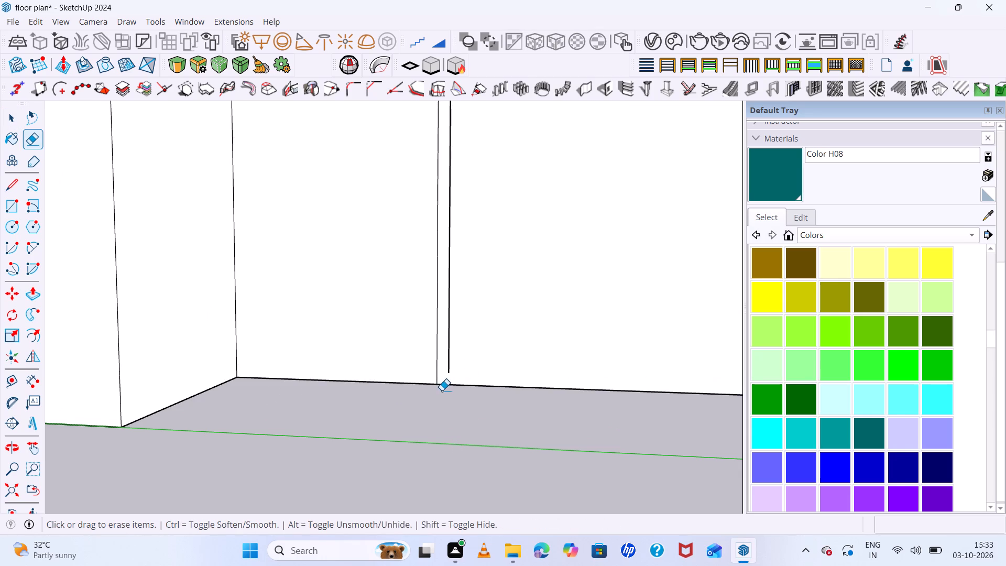
Draw a short vertical line from the loose lower end of the thin strip's edge down to the recess's bottom edge.
{"action": "key", "text": "l"}
{"action": "scroll", "coordinate": [447, 370], "scroll_direction": "up", "scroll_amount": 12}
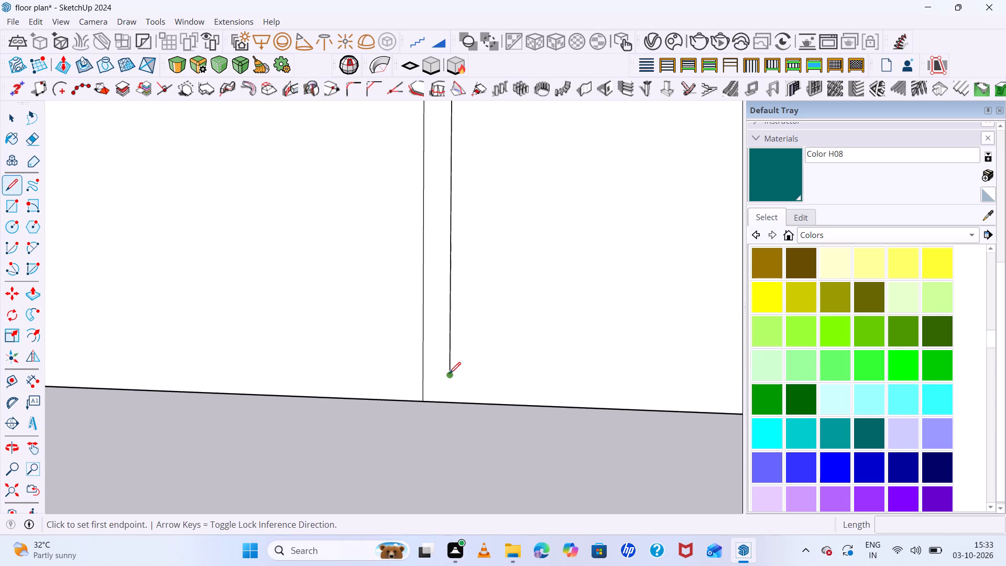
{"action": "scroll", "coordinate": [450, 368], "scroll_direction": "up", "scroll_amount": 13}
{"action": "left_click", "coordinate": [452, 379]}
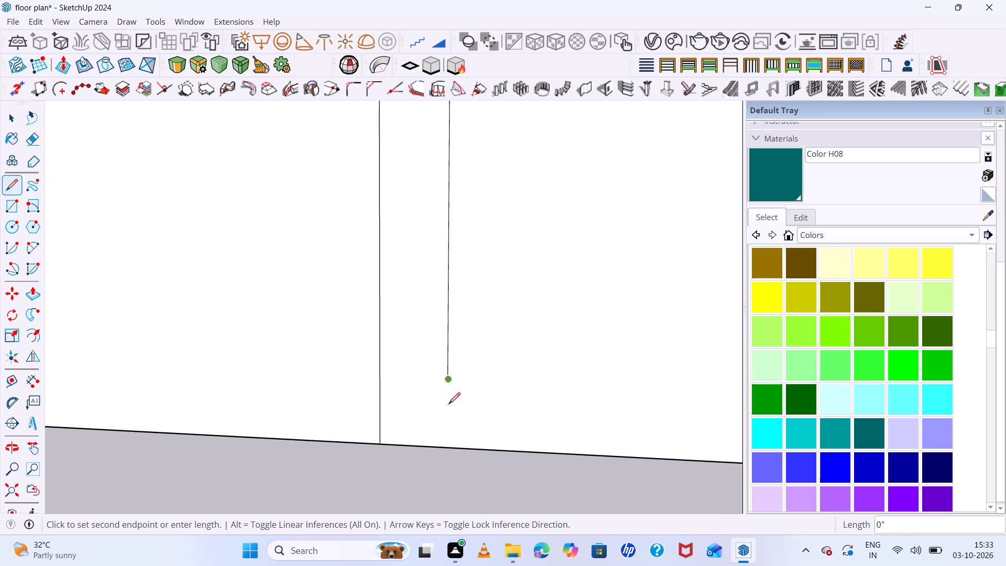
{"action": "left_click", "coordinate": [447, 449]}
{"action": "scroll", "coordinate": [415, 423], "scroll_direction": "down", "scroll_amount": 12}
{"action": "key", "text": "space"}
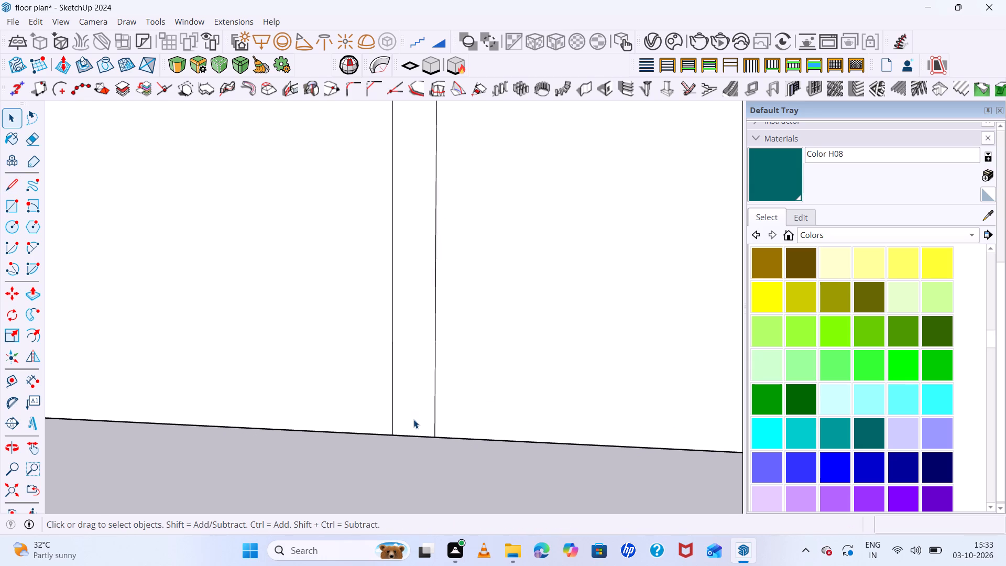
Paint the thin full-height vertical strip on the recessed face black with Color M09.
{"action": "scroll", "coordinate": [413, 419], "scroll_direction": "down", "scroll_amount": 20}
{"action": "scroll", "coordinate": [413, 419], "scroll_direction": "down", "scroll_amount": 20}
{"action": "scroll", "coordinate": [413, 419], "scroll_direction": "down", "scroll_amount": 7}
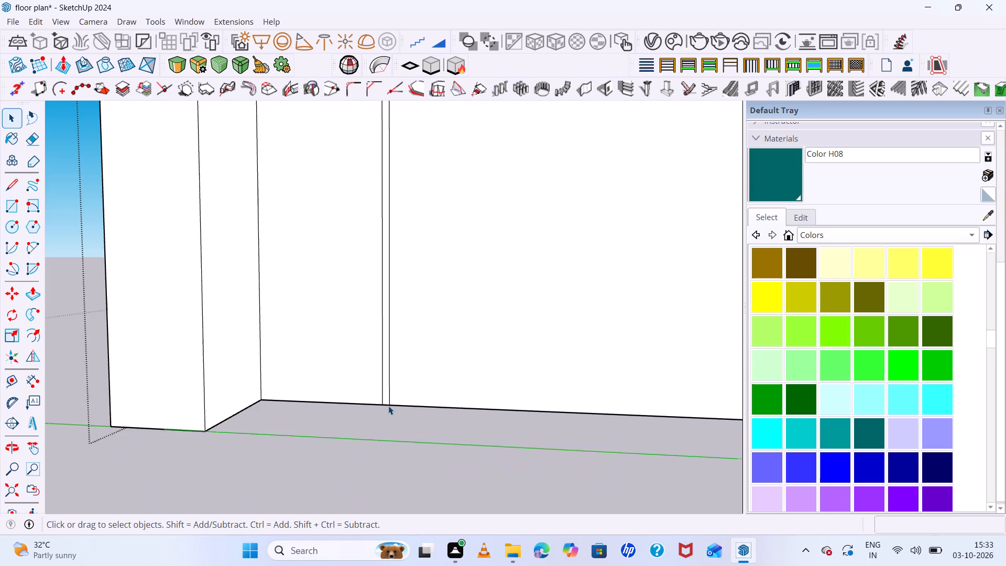
{"action": "scroll", "coordinate": [388, 406], "scroll_direction": "down", "scroll_amount": 20}
{"action": "scroll", "coordinate": [388, 406], "scroll_direction": "down", "scroll_amount": 7}
{"action": "scroll", "coordinate": [398, 397], "scroll_direction": "up", "scroll_amount": 10}
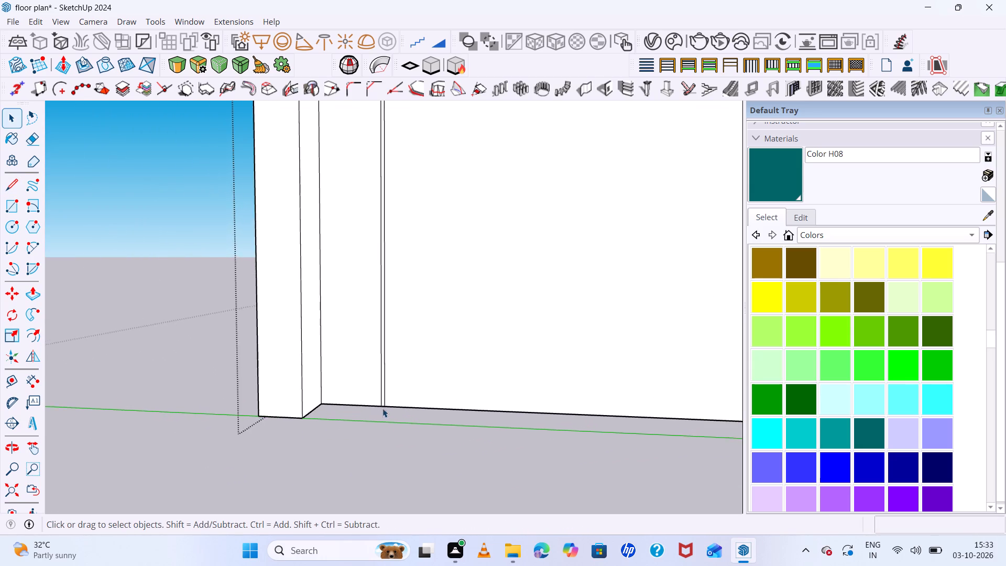
{"action": "scroll", "coordinate": [382, 408], "scroll_direction": "up", "scroll_amount": 4}
{"action": "scroll", "coordinate": [896, 369], "scroll_direction": "down", "scroll_amount": 13}
{"action": "left_click", "coordinate": [867, 268]}
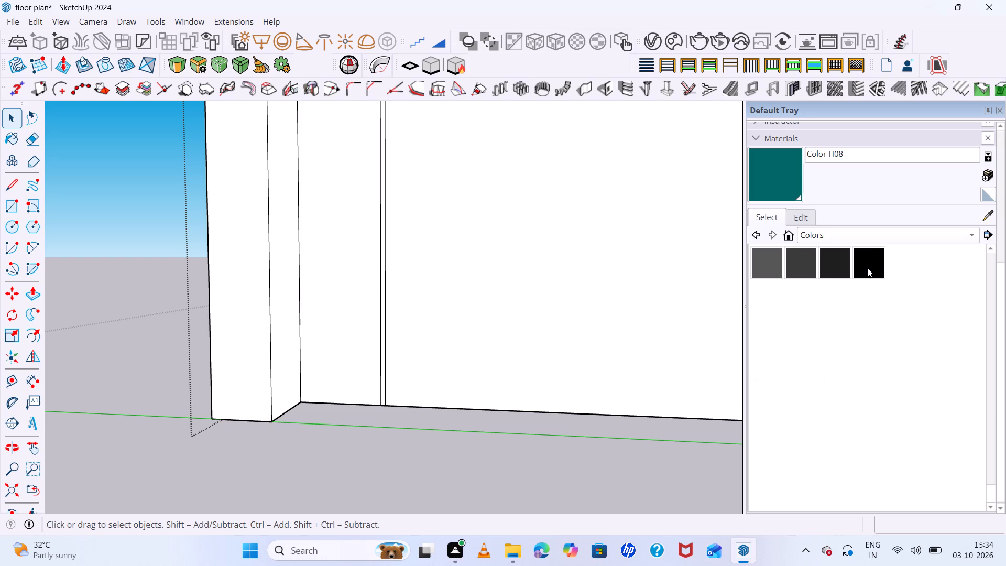
{"action": "scroll", "coordinate": [388, 421], "scroll_direction": "up", "scroll_amount": 13}
{"action": "left_click", "coordinate": [386, 394]}
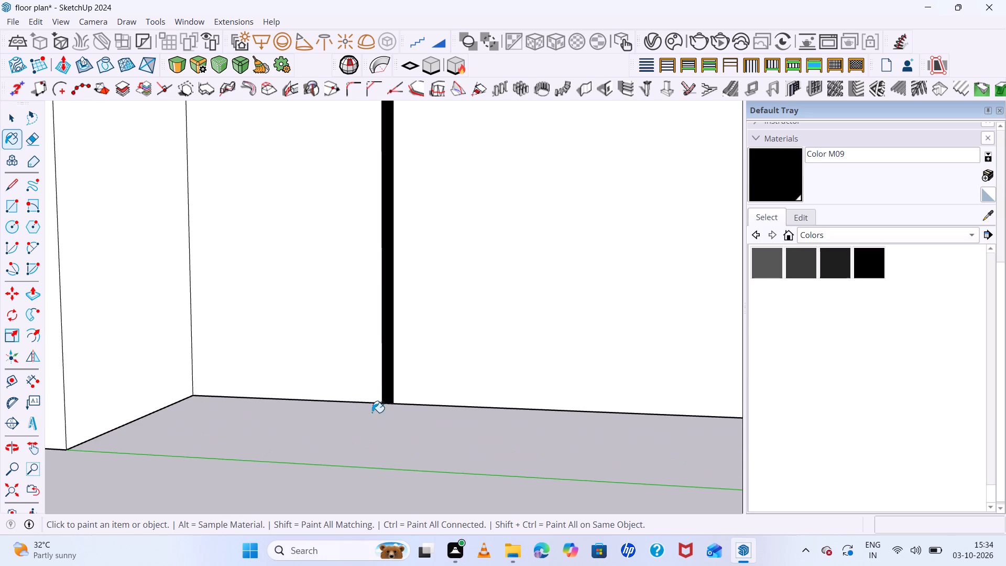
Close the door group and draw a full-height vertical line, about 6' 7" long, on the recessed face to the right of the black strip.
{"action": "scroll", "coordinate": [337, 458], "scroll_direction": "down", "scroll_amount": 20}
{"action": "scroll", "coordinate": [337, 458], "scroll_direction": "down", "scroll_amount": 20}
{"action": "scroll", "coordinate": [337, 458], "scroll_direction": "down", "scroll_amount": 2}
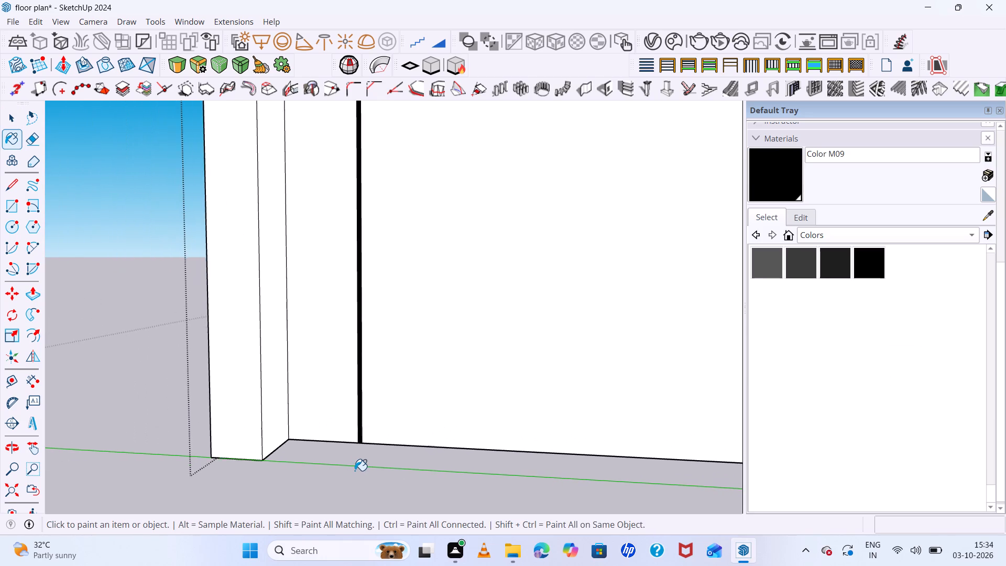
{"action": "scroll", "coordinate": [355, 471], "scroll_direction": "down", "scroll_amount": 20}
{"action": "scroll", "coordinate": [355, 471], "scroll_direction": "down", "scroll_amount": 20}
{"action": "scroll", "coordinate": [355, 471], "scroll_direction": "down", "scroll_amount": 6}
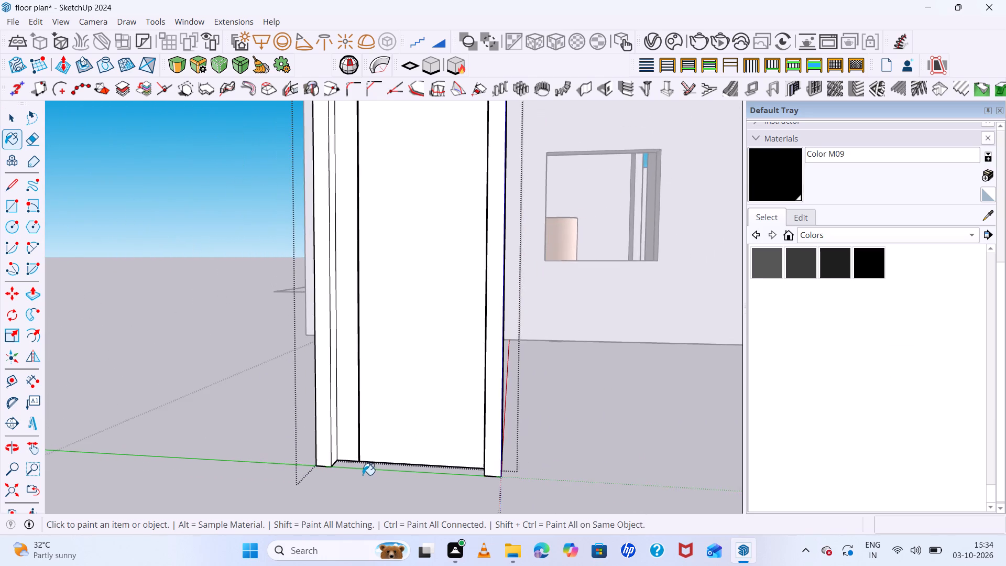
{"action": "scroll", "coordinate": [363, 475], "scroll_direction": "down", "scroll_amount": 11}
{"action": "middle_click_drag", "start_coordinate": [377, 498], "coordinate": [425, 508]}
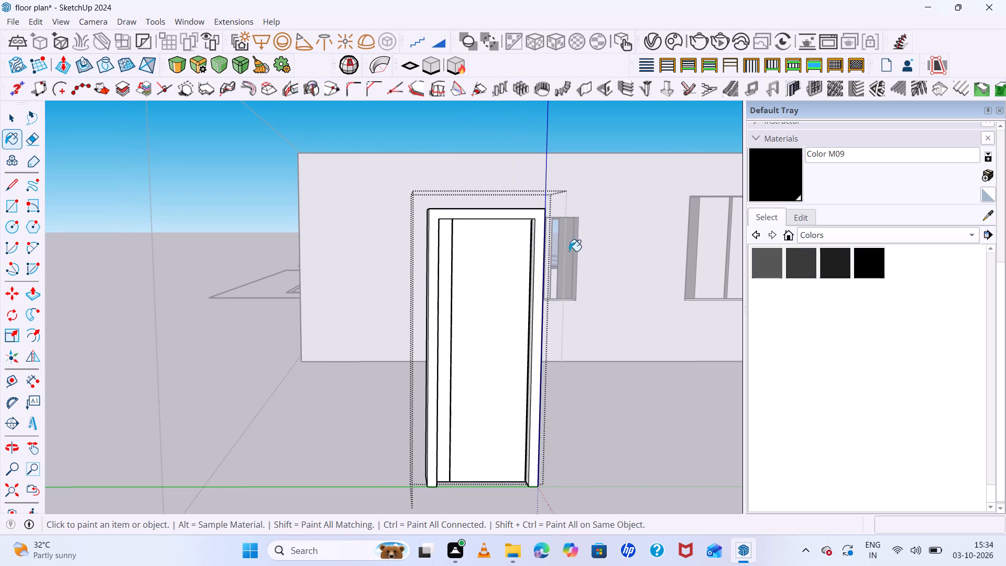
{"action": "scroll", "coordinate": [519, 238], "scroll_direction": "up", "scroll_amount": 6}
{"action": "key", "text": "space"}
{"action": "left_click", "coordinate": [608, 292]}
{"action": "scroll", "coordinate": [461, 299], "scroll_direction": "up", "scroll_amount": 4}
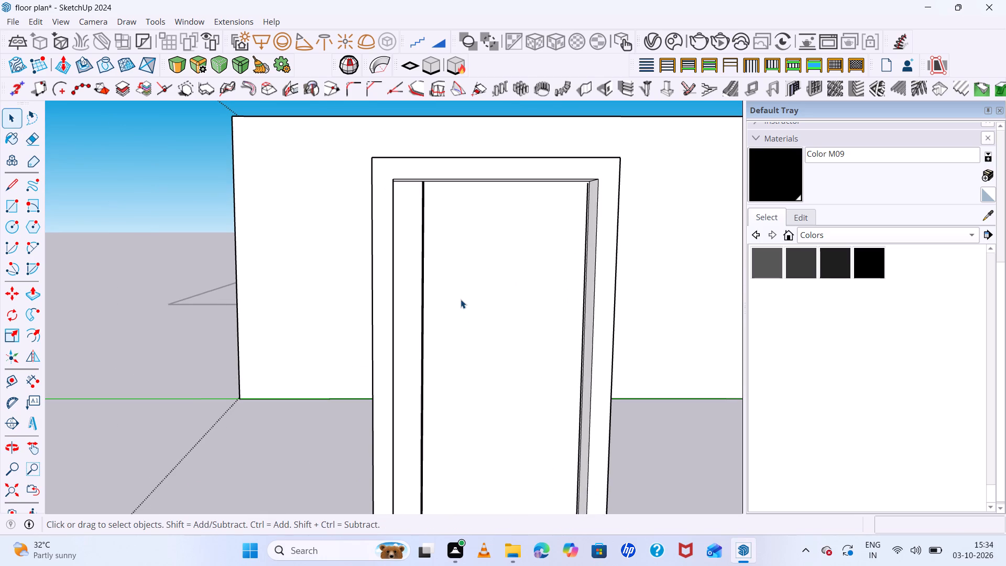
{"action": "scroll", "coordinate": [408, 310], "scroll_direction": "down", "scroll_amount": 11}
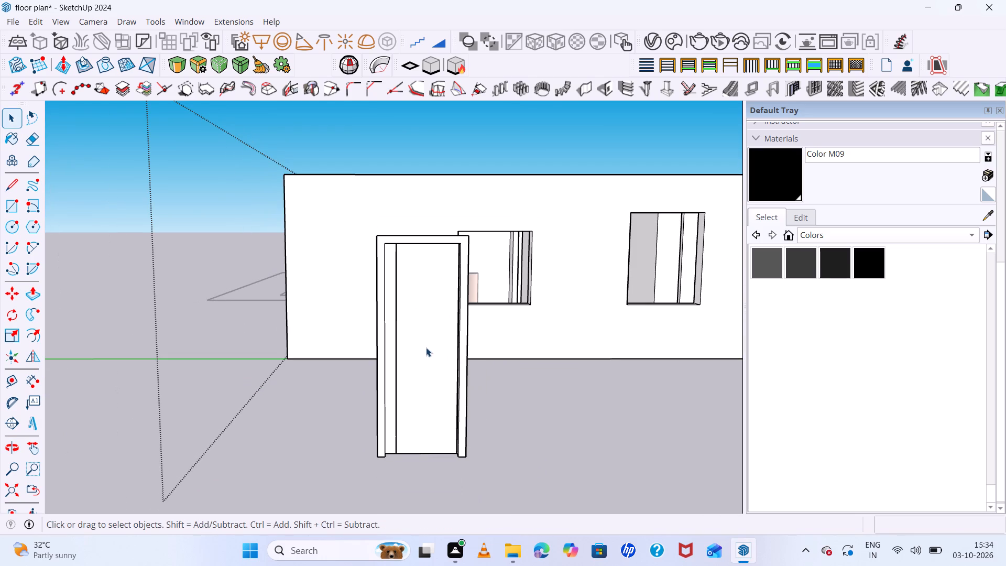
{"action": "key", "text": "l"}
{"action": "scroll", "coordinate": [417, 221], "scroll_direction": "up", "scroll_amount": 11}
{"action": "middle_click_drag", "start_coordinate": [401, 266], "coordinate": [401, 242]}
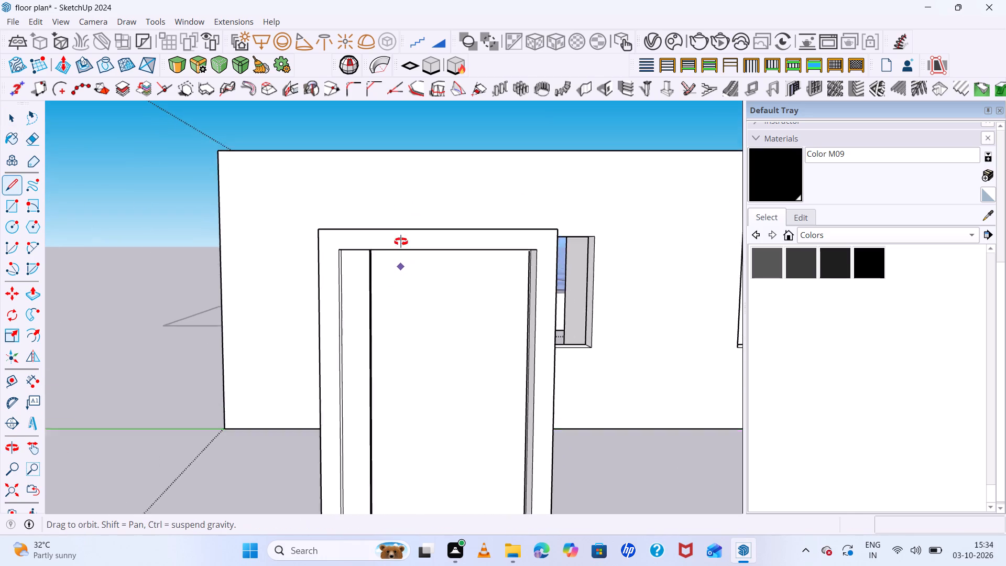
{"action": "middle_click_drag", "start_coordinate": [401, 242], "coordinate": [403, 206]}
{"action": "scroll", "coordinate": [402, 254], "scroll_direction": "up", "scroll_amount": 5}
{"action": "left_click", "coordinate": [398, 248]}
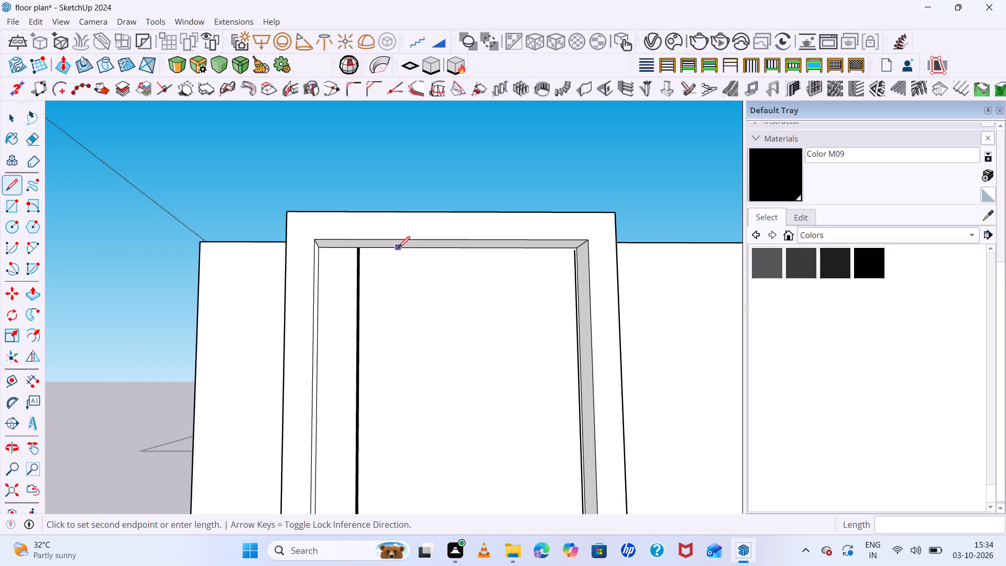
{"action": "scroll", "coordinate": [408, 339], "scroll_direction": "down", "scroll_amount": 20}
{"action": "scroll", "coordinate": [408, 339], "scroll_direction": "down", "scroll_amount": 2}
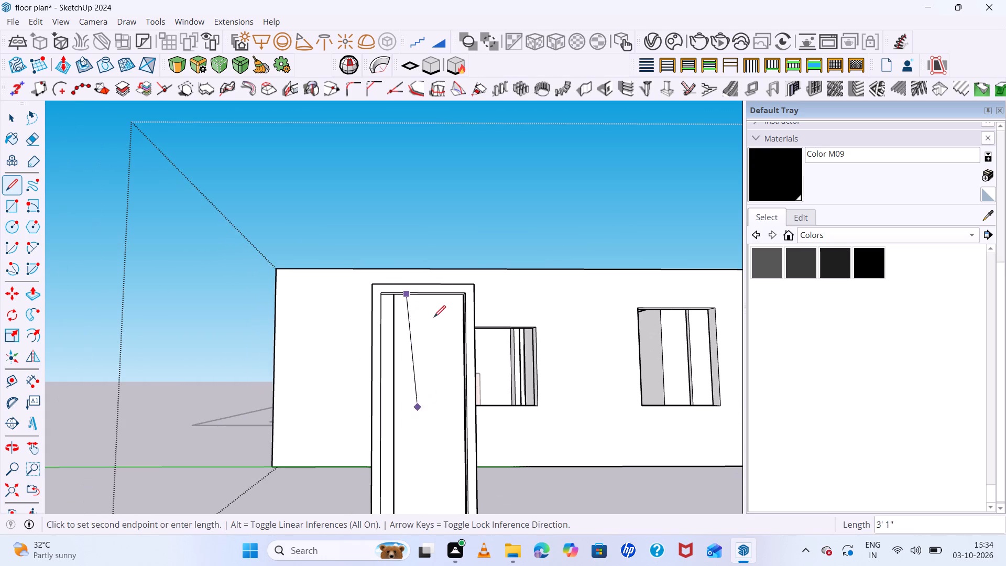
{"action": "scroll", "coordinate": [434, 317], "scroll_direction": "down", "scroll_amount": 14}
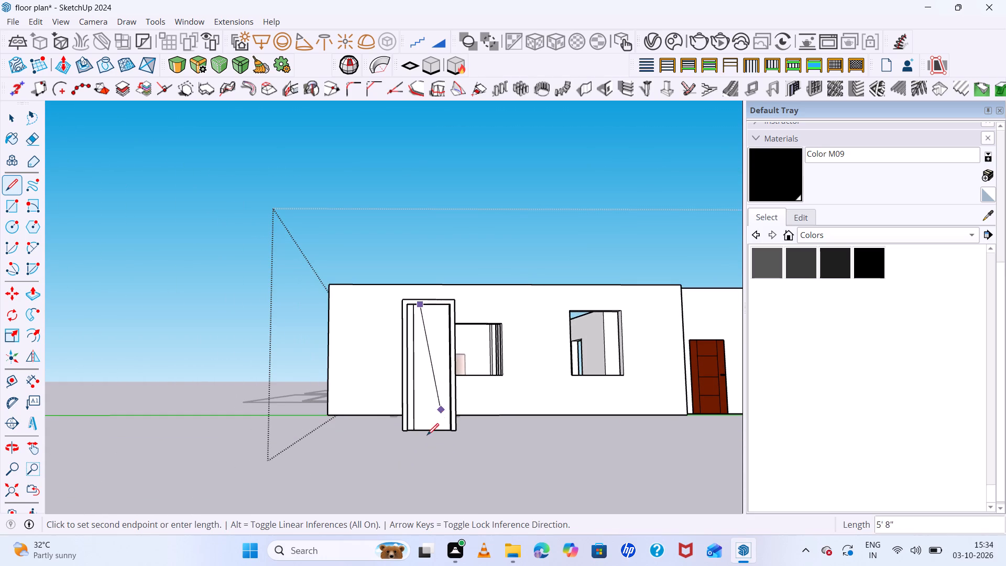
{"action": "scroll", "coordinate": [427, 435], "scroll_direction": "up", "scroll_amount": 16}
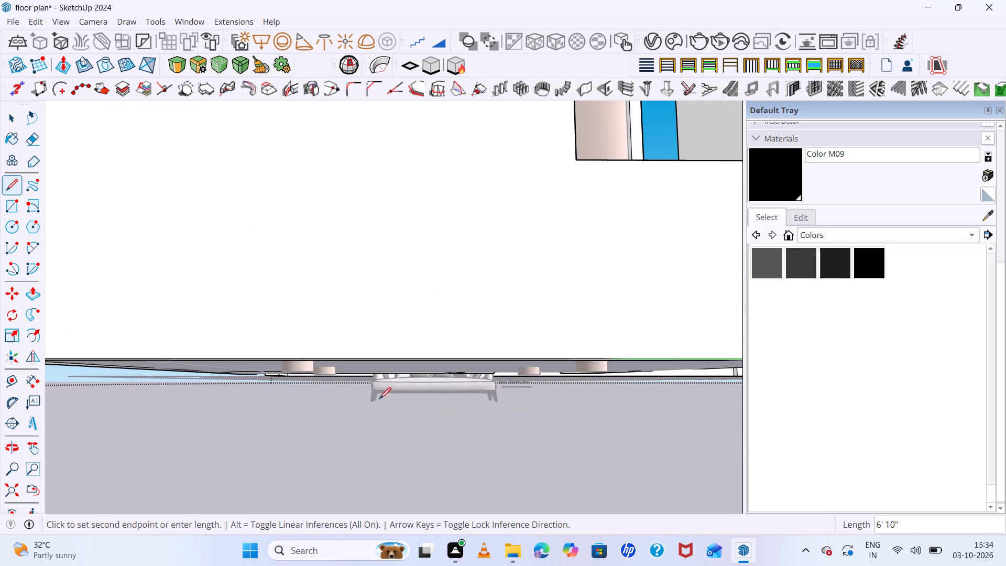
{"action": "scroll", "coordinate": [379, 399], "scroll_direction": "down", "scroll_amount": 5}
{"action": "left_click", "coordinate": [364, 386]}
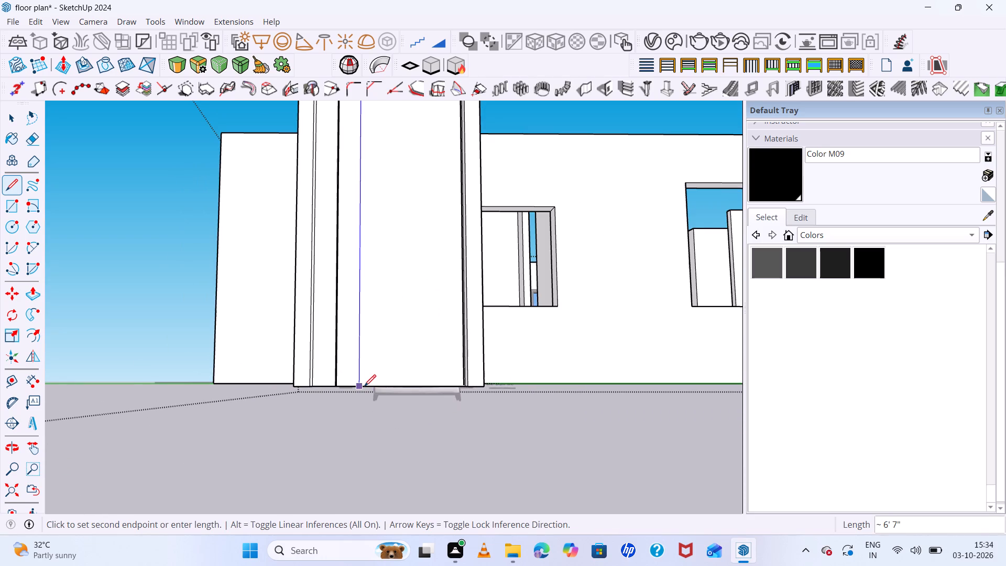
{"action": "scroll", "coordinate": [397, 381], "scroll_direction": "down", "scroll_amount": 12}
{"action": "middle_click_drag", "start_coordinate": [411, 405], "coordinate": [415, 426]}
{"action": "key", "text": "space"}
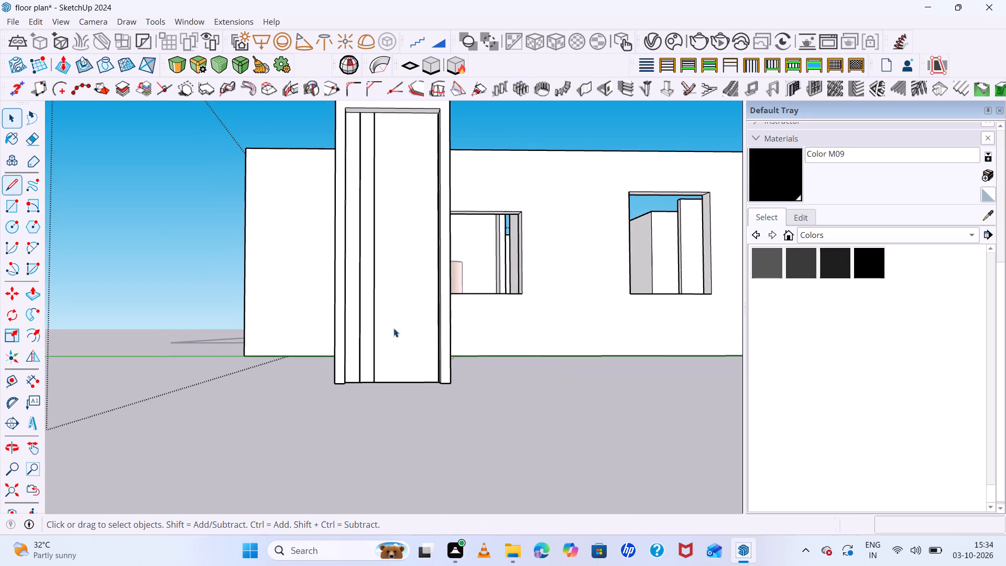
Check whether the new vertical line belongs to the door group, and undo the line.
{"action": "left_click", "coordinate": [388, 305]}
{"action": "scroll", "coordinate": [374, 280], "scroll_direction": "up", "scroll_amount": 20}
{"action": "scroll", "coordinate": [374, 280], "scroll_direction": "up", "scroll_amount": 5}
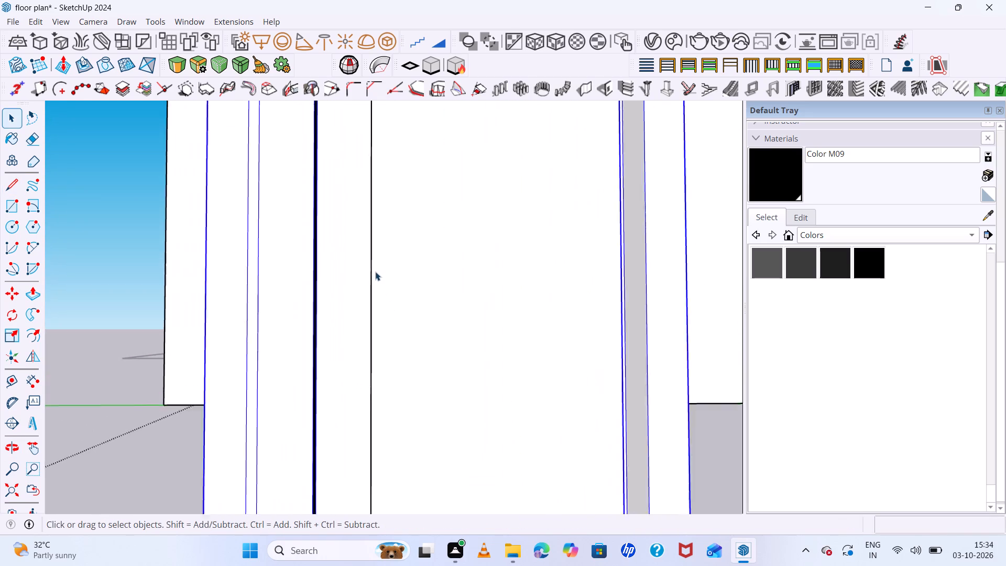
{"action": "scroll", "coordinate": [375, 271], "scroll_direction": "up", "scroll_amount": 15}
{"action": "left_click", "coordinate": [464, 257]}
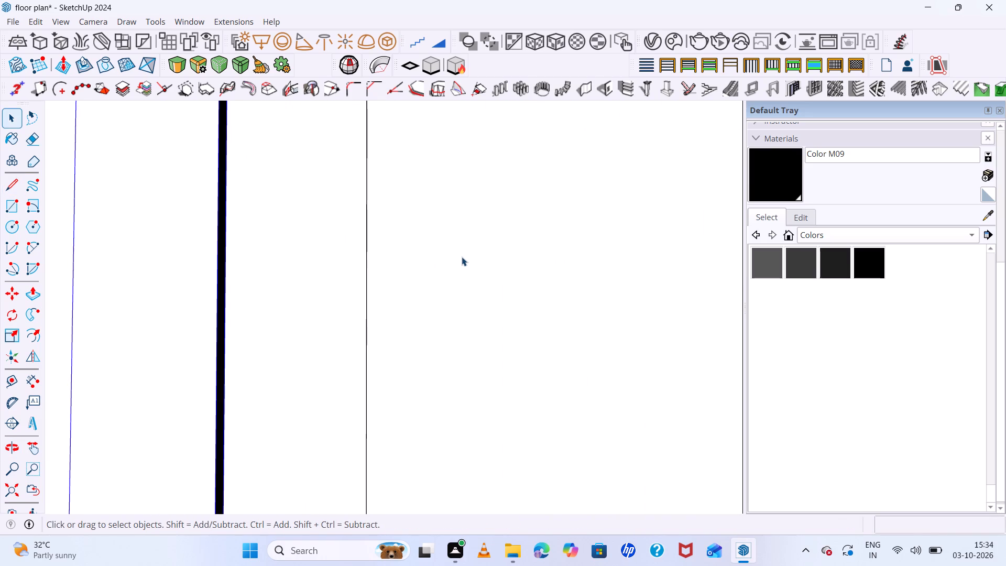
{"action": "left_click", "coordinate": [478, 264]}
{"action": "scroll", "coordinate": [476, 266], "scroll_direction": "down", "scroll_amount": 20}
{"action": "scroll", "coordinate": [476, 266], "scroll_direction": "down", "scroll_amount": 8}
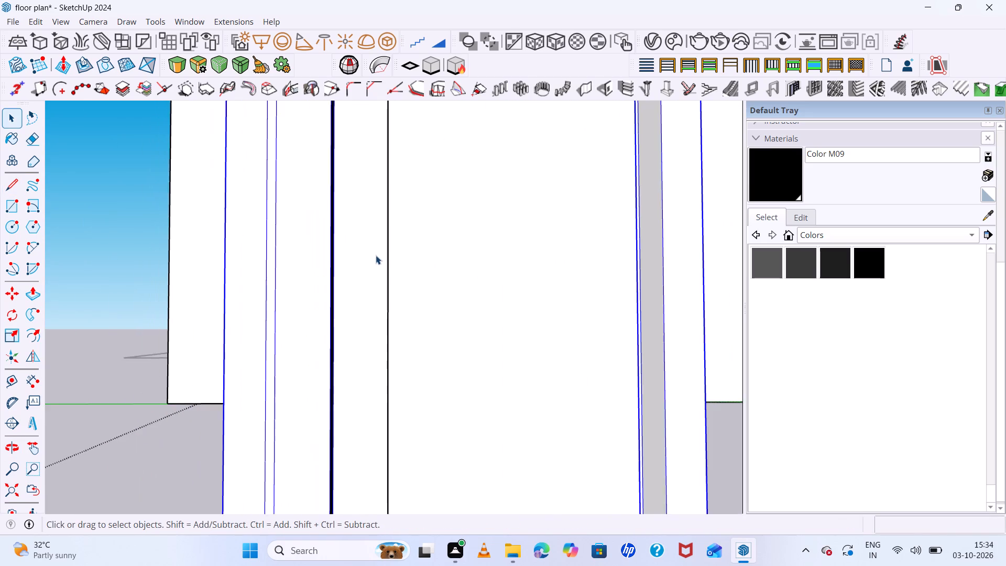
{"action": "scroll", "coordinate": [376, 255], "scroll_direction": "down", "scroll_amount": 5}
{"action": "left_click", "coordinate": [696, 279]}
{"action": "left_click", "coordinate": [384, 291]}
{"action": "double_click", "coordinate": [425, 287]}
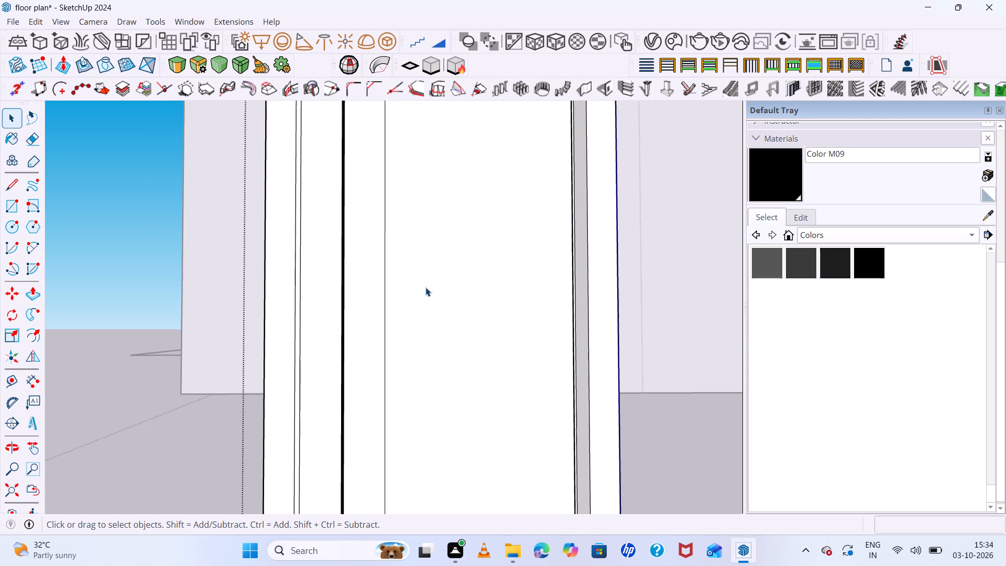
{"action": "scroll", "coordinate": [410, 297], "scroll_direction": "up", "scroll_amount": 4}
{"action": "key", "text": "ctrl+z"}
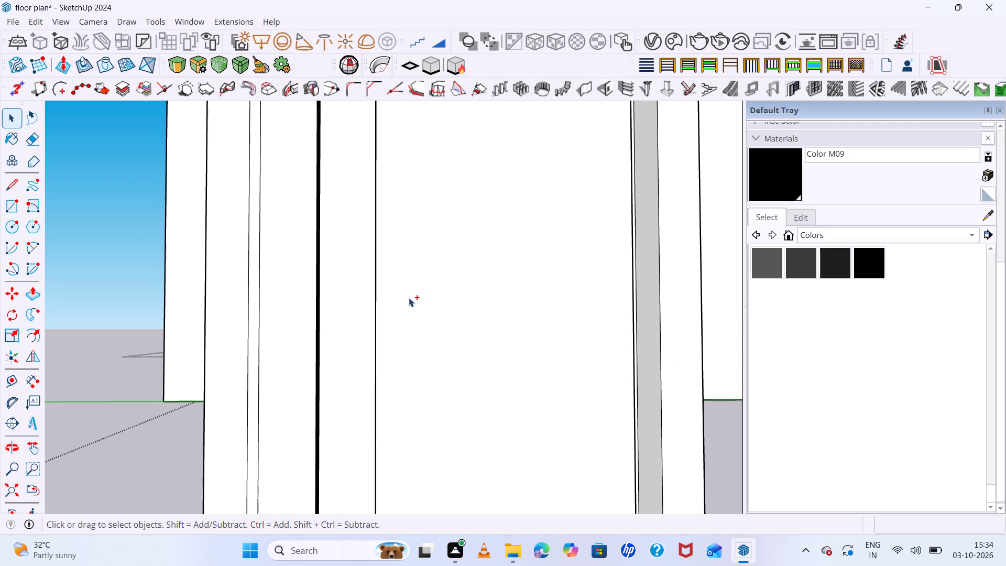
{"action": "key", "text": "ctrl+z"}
Open the door group and draw a full-height vertical line on the recessed face, just right of the black strip.
{"action": "scroll", "coordinate": [409, 290], "scroll_direction": "down", "scroll_amount": 13}
{"action": "double_click", "coordinate": [458, 283]}
{"action": "scroll", "coordinate": [450, 290], "scroll_direction": "down", "scroll_amount": 19}
{"action": "scroll", "coordinate": [436, 115], "scroll_direction": "up", "scroll_amount": 5}
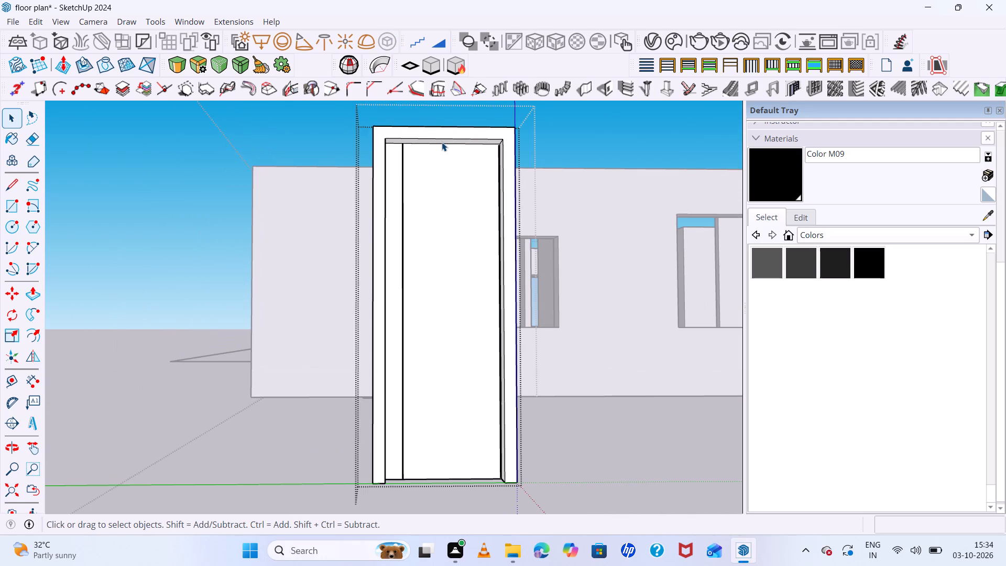
{"action": "key", "text": "l"}
{"action": "scroll", "coordinate": [434, 147], "scroll_direction": "up", "scroll_amount": 11}
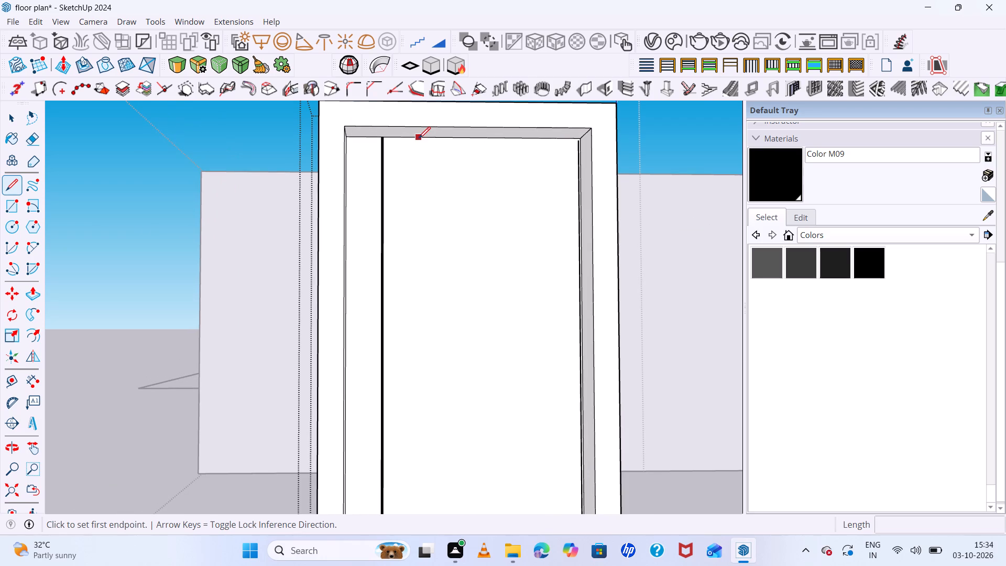
{"action": "scroll", "coordinate": [407, 140], "scroll_direction": "up", "scroll_amount": 12}
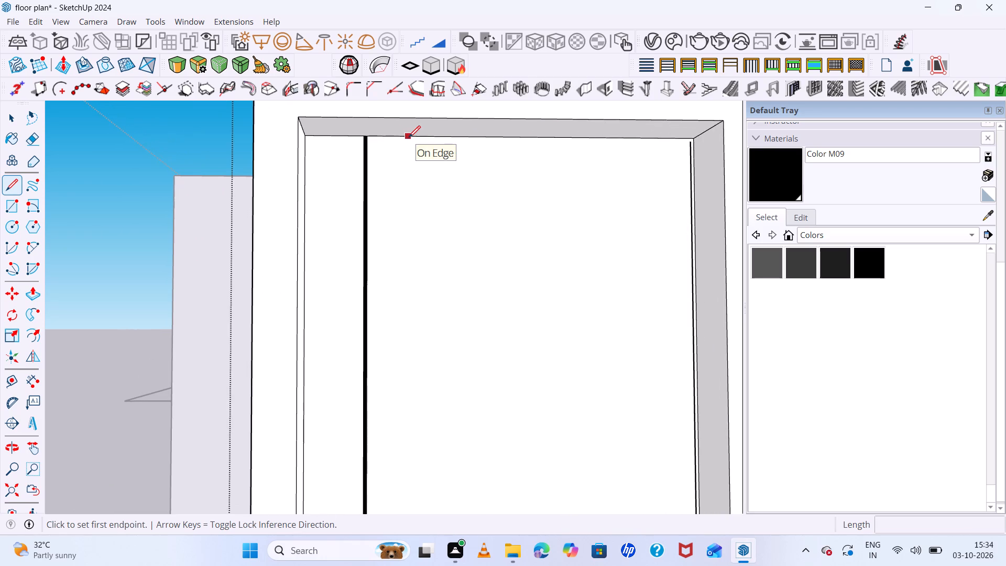
{"action": "left_click", "coordinate": [409, 137]}
{"action": "scroll", "coordinate": [423, 241], "scroll_direction": "down", "scroll_amount": 20}
{"action": "scroll", "coordinate": [423, 241], "scroll_direction": "down", "scroll_amount": 8}
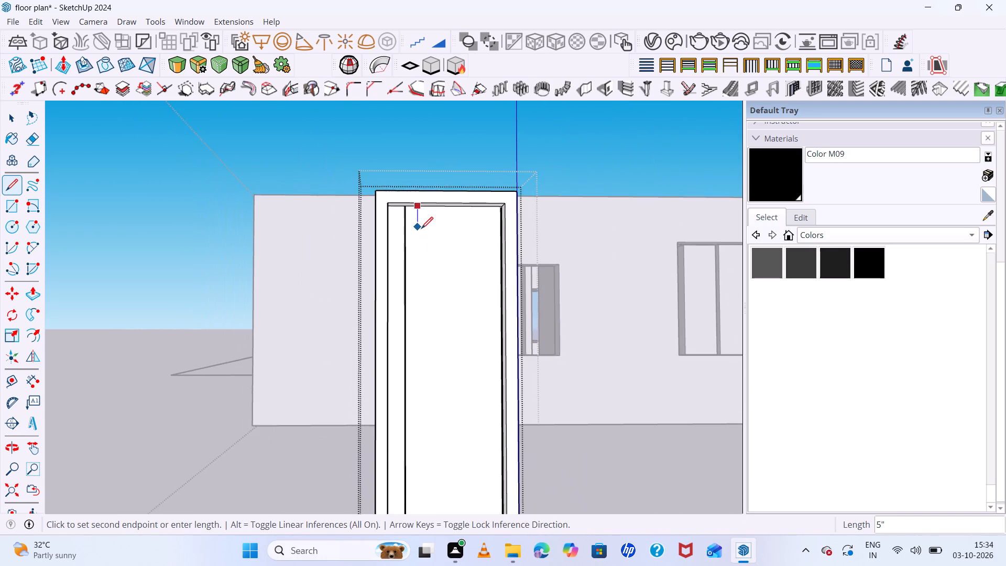
{"action": "scroll", "coordinate": [422, 229], "scroll_direction": "down", "scroll_amount": 7}
{"action": "scroll", "coordinate": [429, 430], "scroll_direction": "up", "scroll_amount": 6}
{"action": "scroll", "coordinate": [422, 487], "scroll_direction": "up", "scroll_amount": 6}
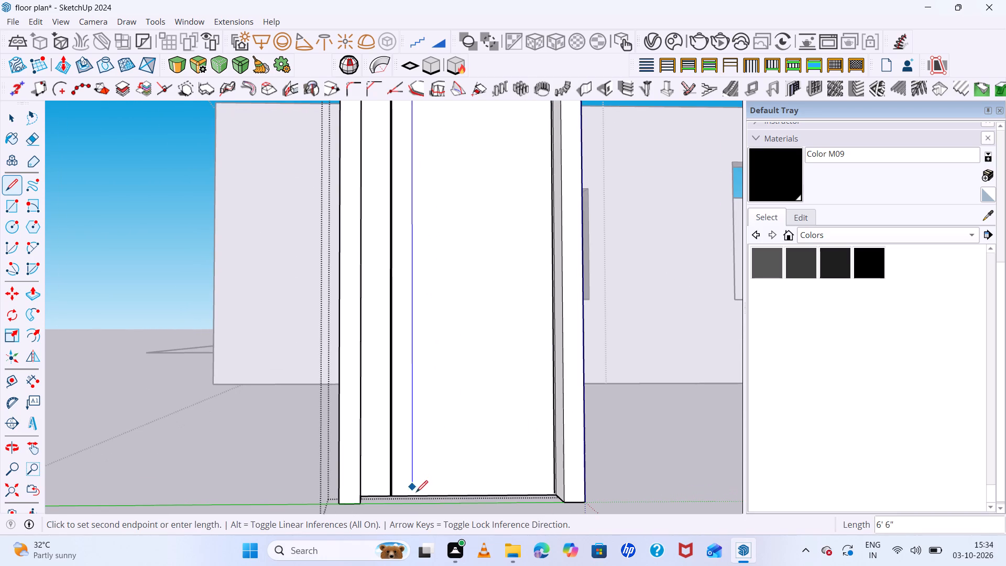
{"action": "left_click", "coordinate": [410, 496]}
{"action": "key", "text": "space"}
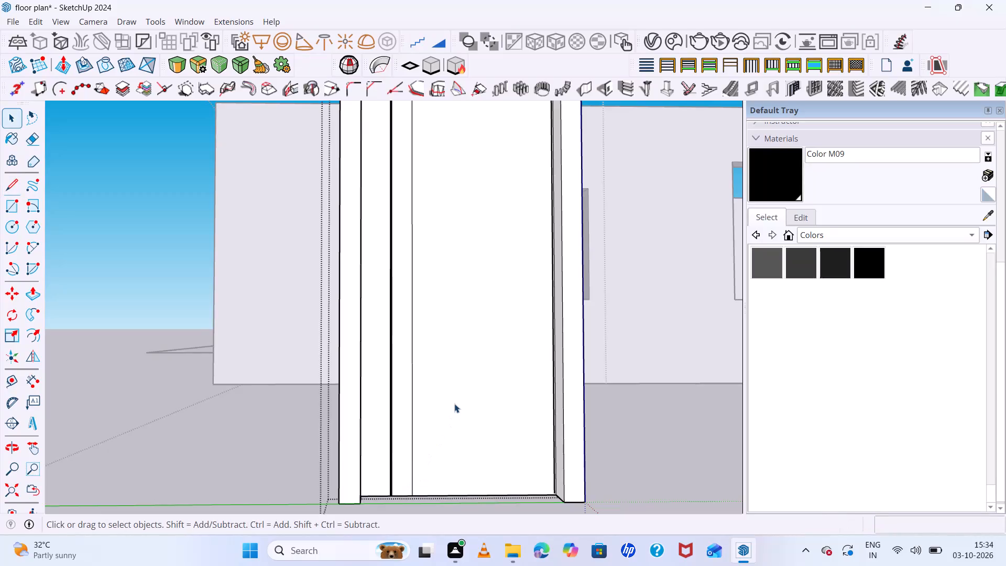
Offset the outline of the wide face beside the new line slightly inward to form a thin border.
{"action": "left_click", "coordinate": [454, 404]}
{"action": "key", "text": "f"}
{"action": "scroll", "coordinate": [425, 340], "scroll_direction": "up", "scroll_amount": 6}
{"action": "left_click", "coordinate": [409, 325]}
{"action": "scroll", "coordinate": [411, 324], "scroll_direction": "up", "scroll_amount": 3}
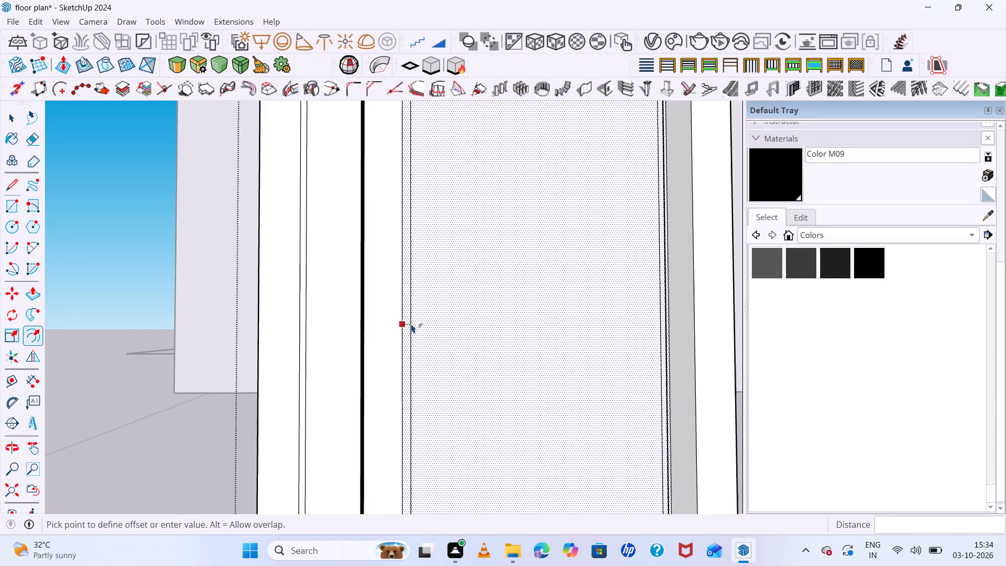
{"action": "scroll", "coordinate": [411, 324], "scroll_direction": "up", "scroll_amount": 20}
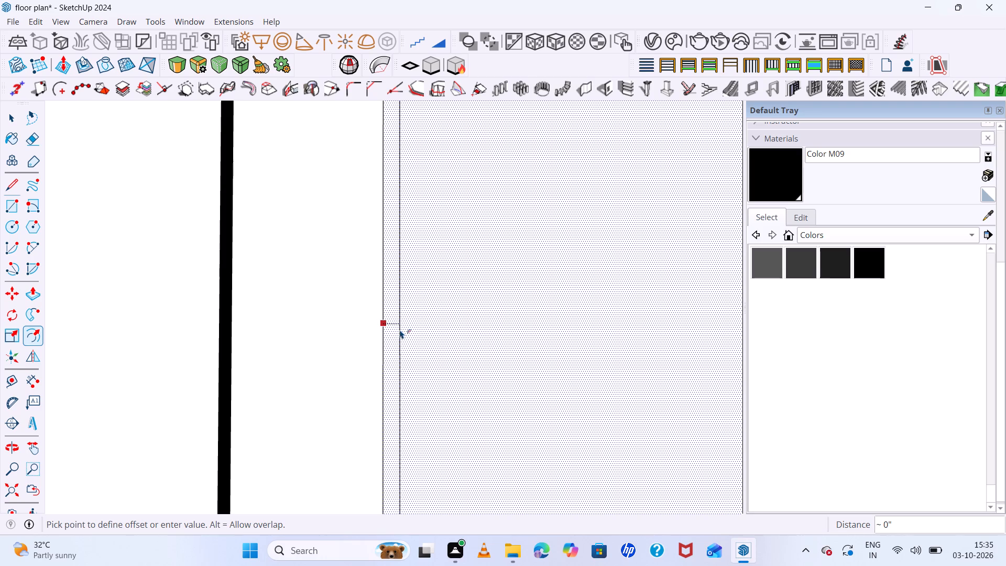
{"action": "left_click", "coordinate": [400, 330]}
{"action": "key", "text": "space"}
Erase the bottom edge of the inner offset outline on the recessed face.
{"action": "scroll", "coordinate": [432, 329], "scroll_direction": "down", "scroll_amount": 13}
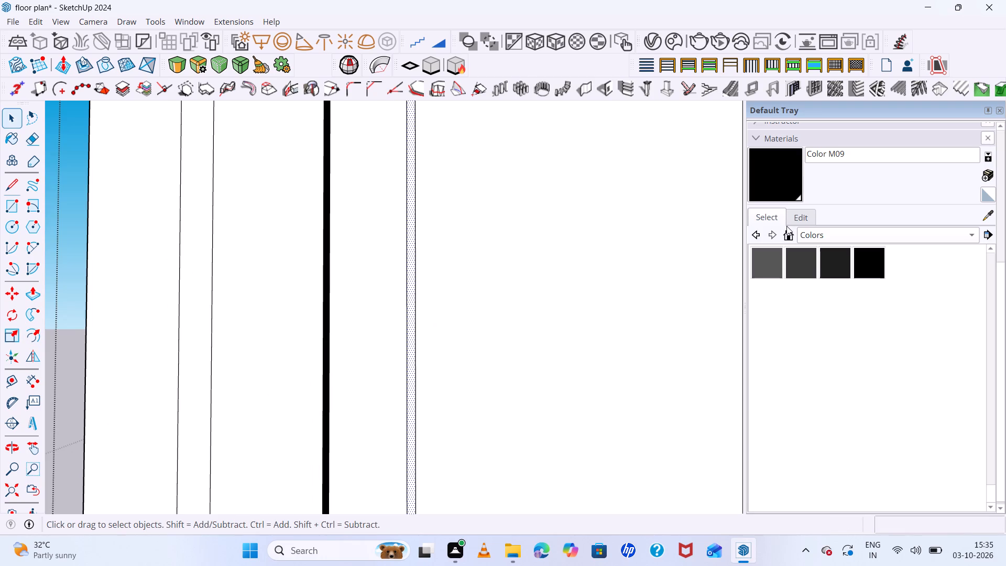
{"action": "scroll", "coordinate": [557, 289], "scroll_direction": "down", "scroll_amount": 20}
{"action": "scroll", "coordinate": [557, 289], "scroll_direction": "down", "scroll_amount": 10}
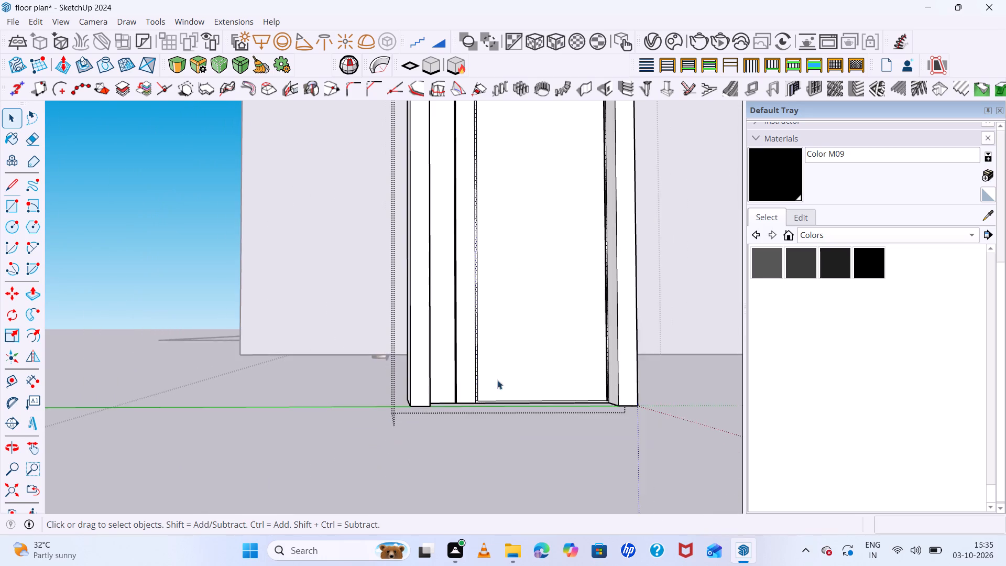
{"action": "scroll", "coordinate": [495, 422], "scroll_direction": "up", "scroll_amount": 20}
{"action": "scroll", "coordinate": [495, 422], "scroll_direction": "up", "scroll_amount": 15}
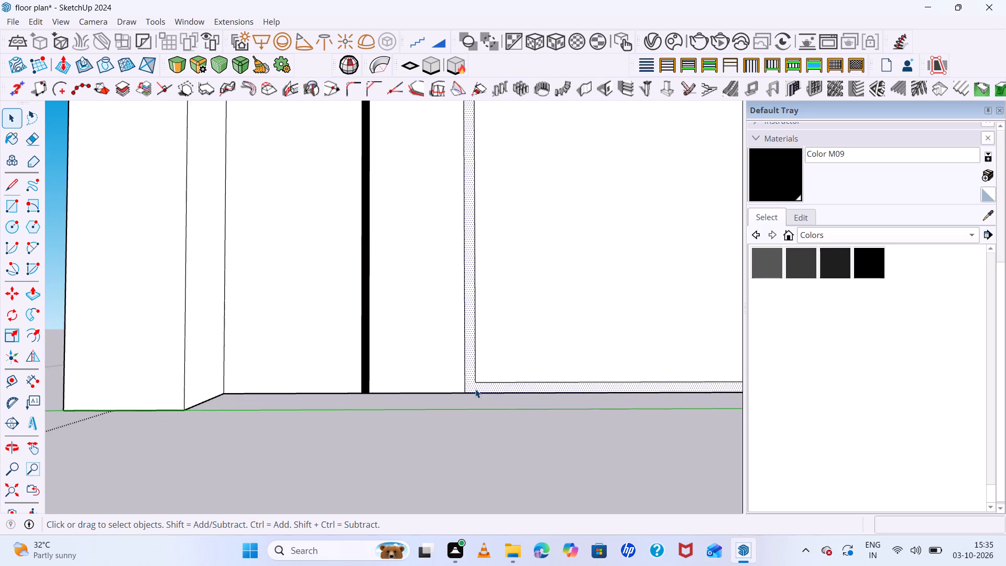
{"action": "scroll", "coordinate": [475, 389], "scroll_direction": "up", "scroll_amount": 6}
{"action": "key", "text": "e"}
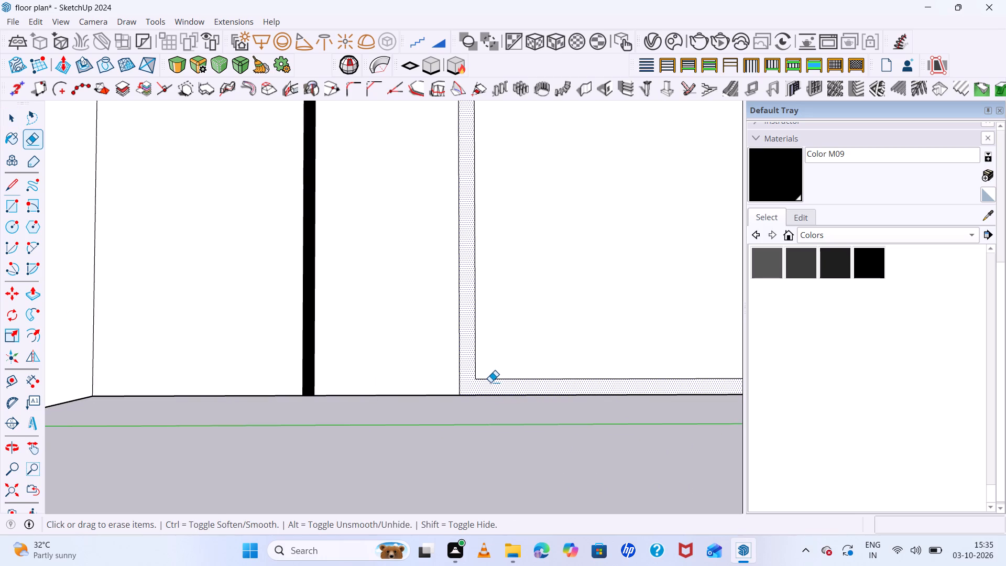
{"action": "left_click", "coordinate": [490, 382]}
{"action": "left_click", "coordinate": [492, 379]}
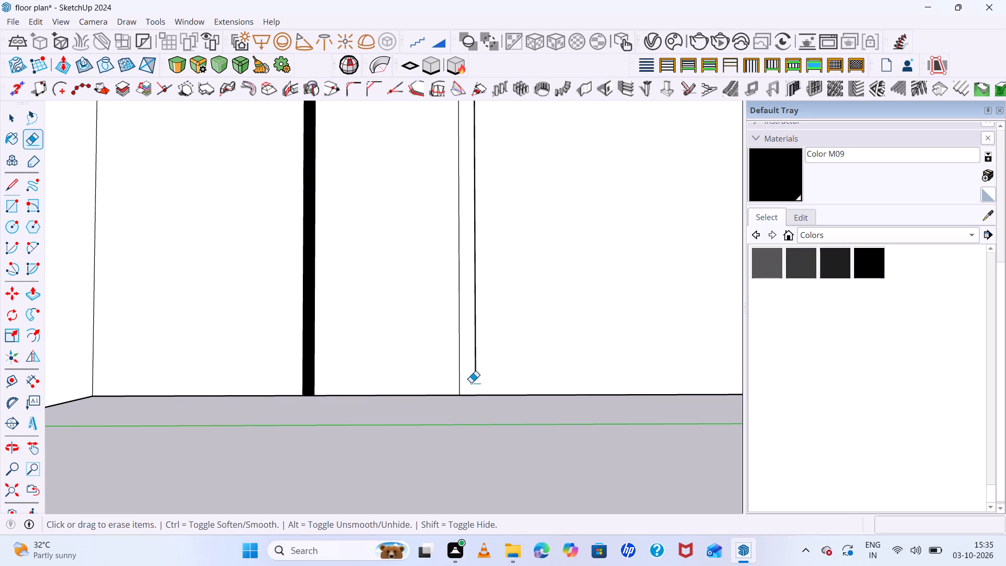
Draw a short vertical line from the loose lower end of the left offset edge down to the recess's bottom edge.
{"action": "key", "text": "l"}
{"action": "scroll", "coordinate": [471, 386], "scroll_direction": "up", "scroll_amount": 7}
{"action": "left_click", "coordinate": [480, 374]}
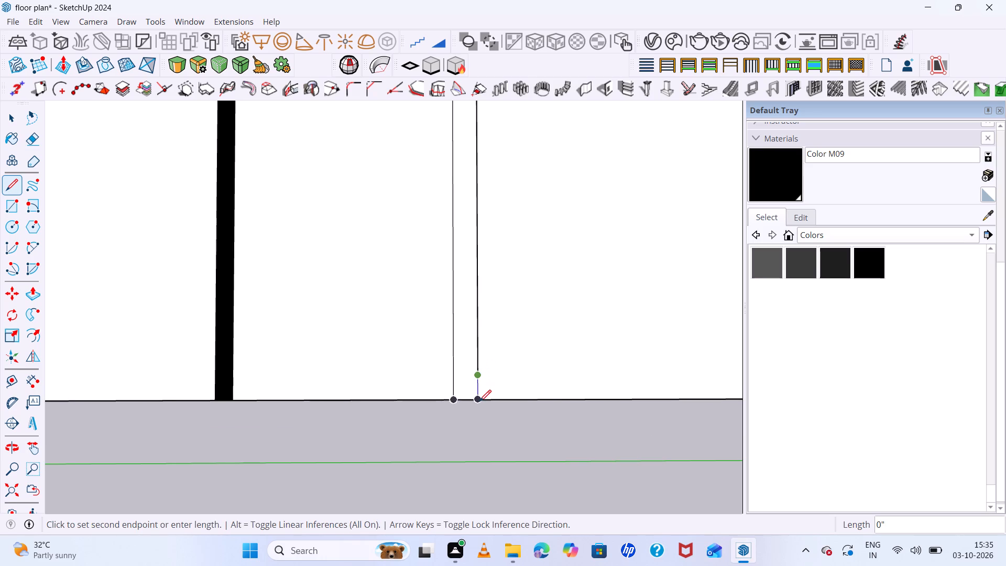
{"action": "left_click", "coordinate": [479, 401]}
{"action": "scroll", "coordinate": [446, 387], "scroll_direction": "down", "scroll_amount": 20}
{"action": "scroll", "coordinate": [446, 387], "scroll_direction": "down", "scroll_amount": 7}
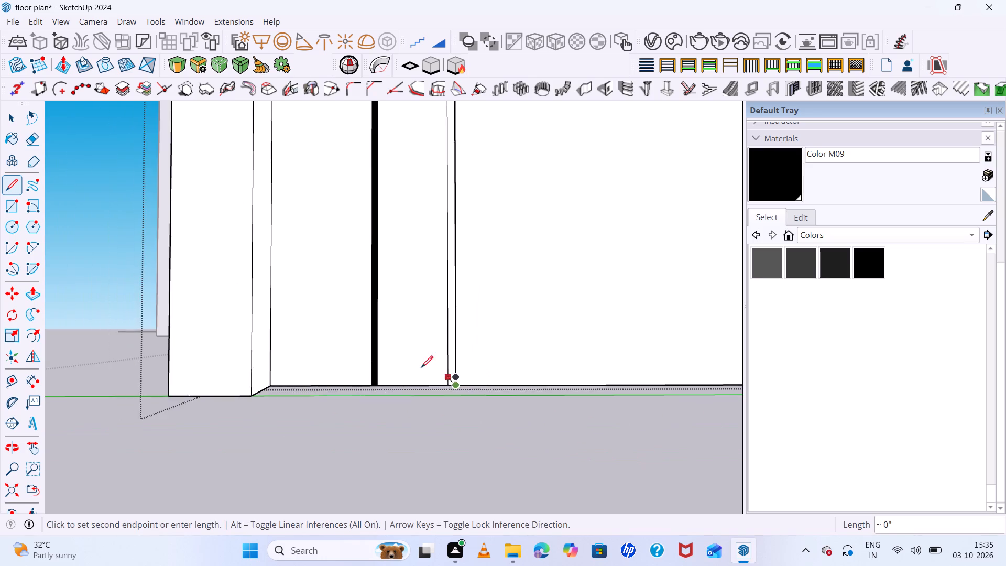
{"action": "scroll", "coordinate": [421, 367], "scroll_direction": "down", "scroll_amount": 20}
{"action": "scroll", "coordinate": [421, 367], "scroll_direction": "down", "scroll_amount": 2}
{"action": "scroll", "coordinate": [594, 336], "scroll_direction": "up", "scroll_amount": 13}
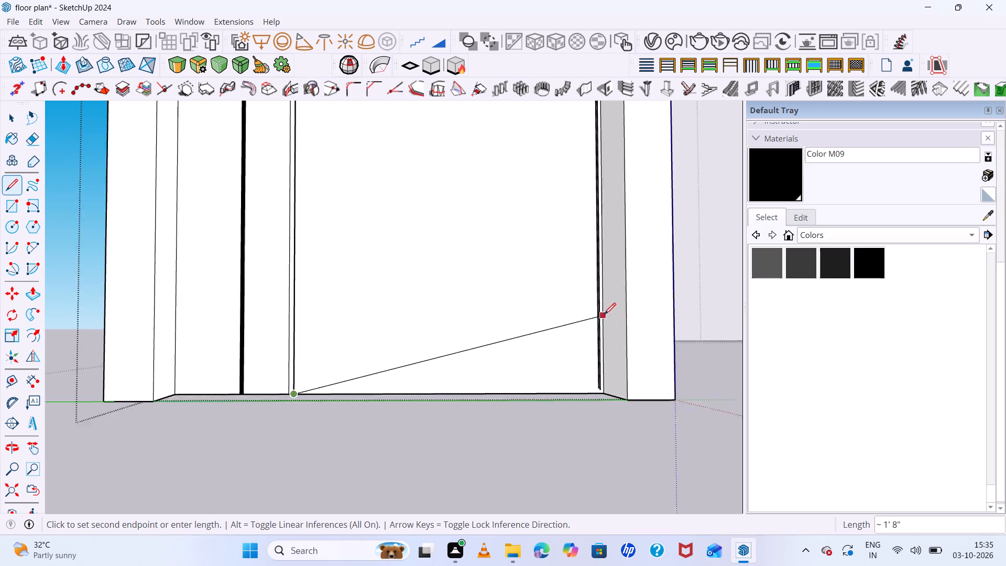
{"action": "scroll", "coordinate": [604, 314], "scroll_direction": "up", "scroll_amount": 13}
{"action": "key", "text": "space"}
Erase the leftover offset edges along the right side and top of the recessed face.
{"action": "key", "text": "e"}
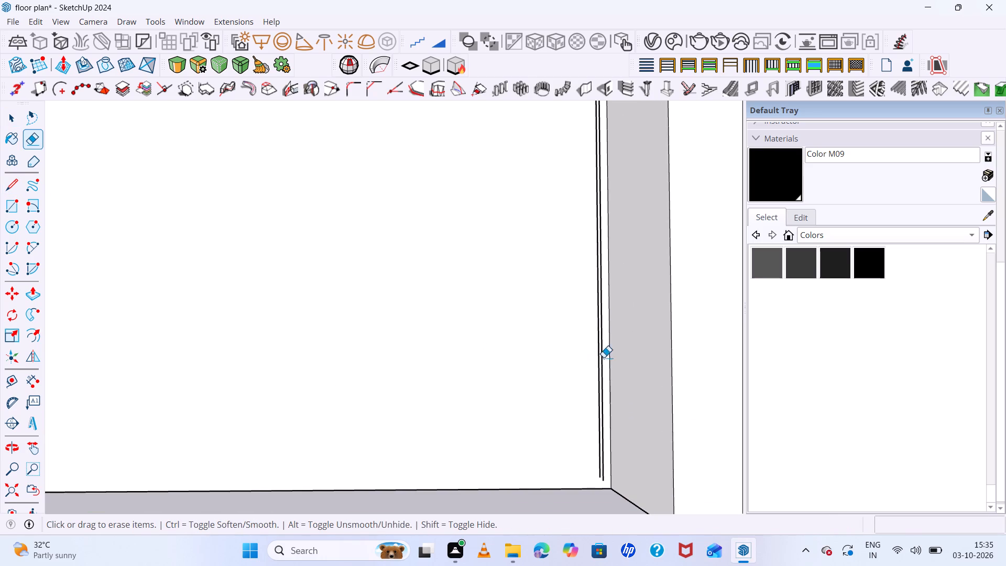
{"action": "left_click", "coordinate": [604, 354]}
{"action": "left_click", "coordinate": [599, 352]}
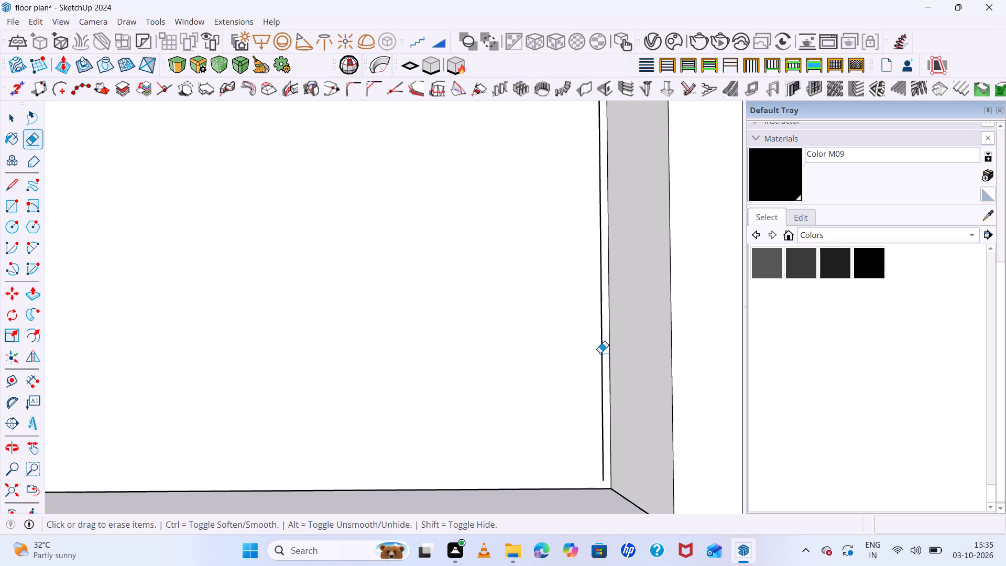
{"action": "left_click", "coordinate": [602, 350]}
{"action": "scroll", "coordinate": [566, 366], "scroll_direction": "down", "scroll_amount": 20}
{"action": "scroll", "coordinate": [566, 366], "scroll_direction": "down", "scroll_amount": 2}
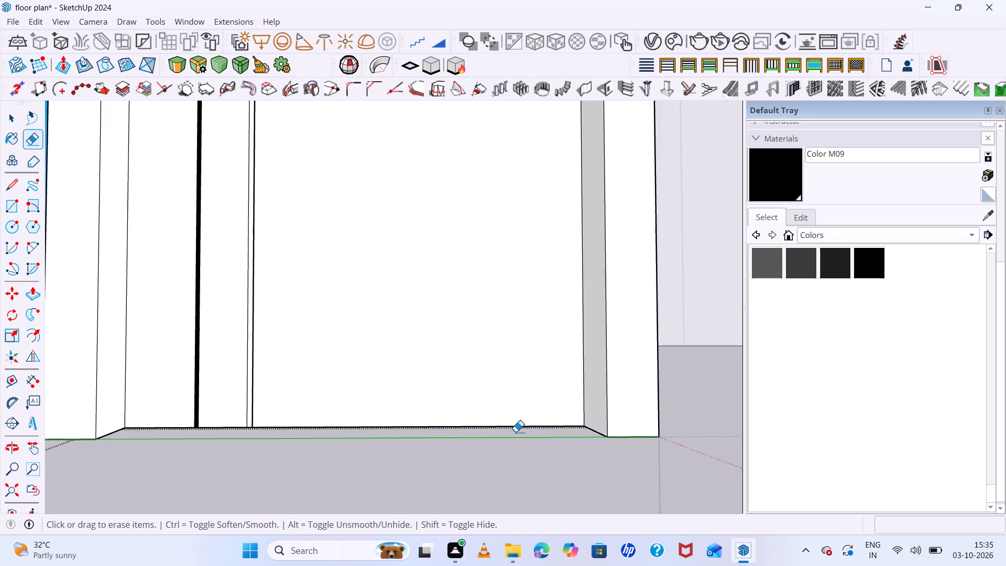
{"action": "scroll", "coordinate": [515, 433], "scroll_direction": "down", "scroll_amount": 20}
{"action": "scroll", "coordinate": [515, 433], "scroll_direction": "down", "scroll_amount": 19}
{"action": "scroll", "coordinate": [518, 434], "scroll_direction": "down", "scroll_amount": 3}
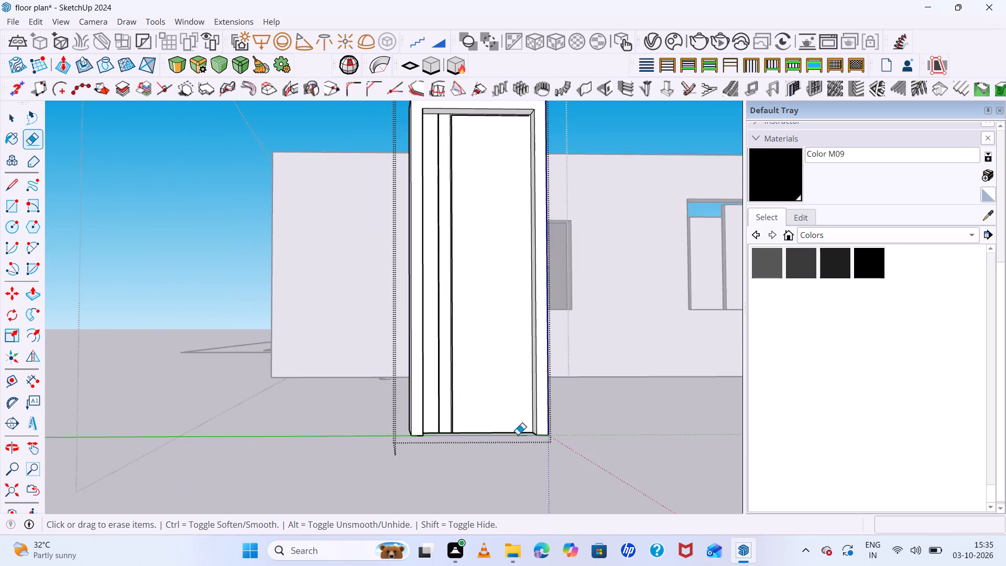
{"action": "scroll", "coordinate": [518, 434], "scroll_direction": "down", "scroll_amount": 4}
{"action": "scroll", "coordinate": [512, 212], "scroll_direction": "up", "scroll_amount": 20}
{"action": "scroll", "coordinate": [512, 212], "scroll_direction": "up", "scroll_amount": 9}
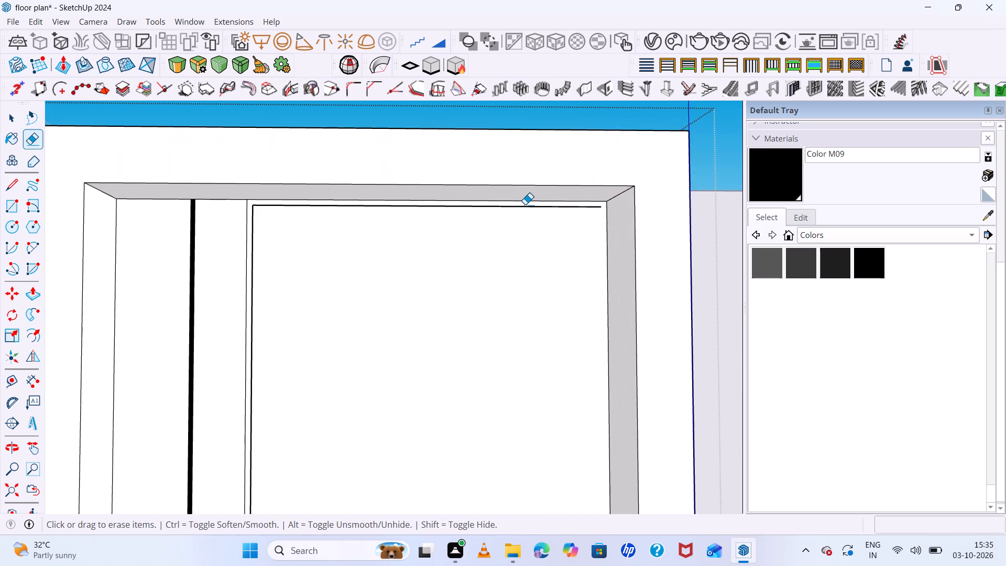
{"action": "left_click", "coordinate": [526, 204]}
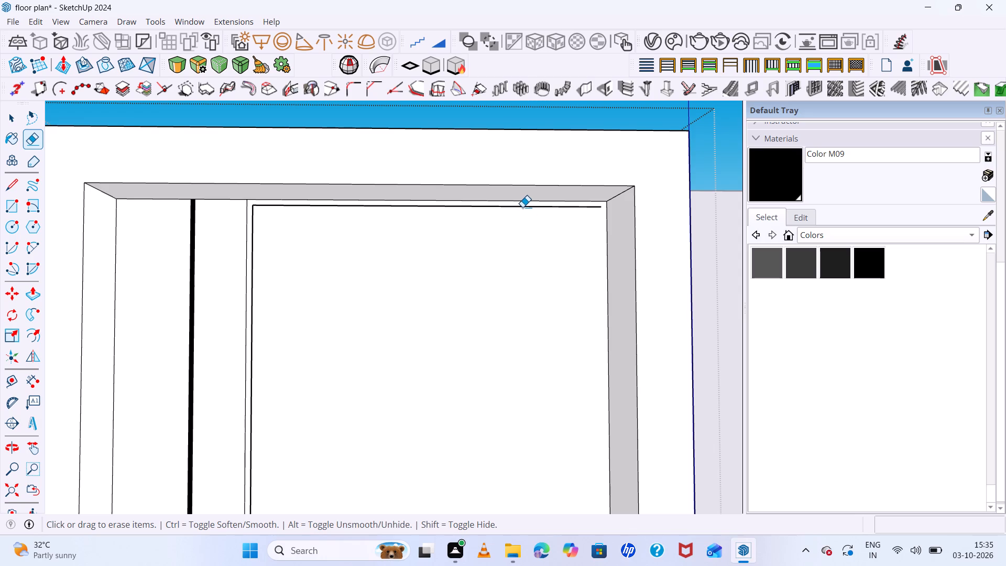
{"action": "left_click", "coordinate": [522, 207]}
Draw a short vertical line from the loose upper end of the remaining offset edge up to the recess's top edge.
{"action": "middle_click_drag", "start_coordinate": [434, 242], "coordinate": [466, 241]}
{"action": "scroll", "coordinate": [295, 215], "scroll_direction": "up", "scroll_amount": 13}
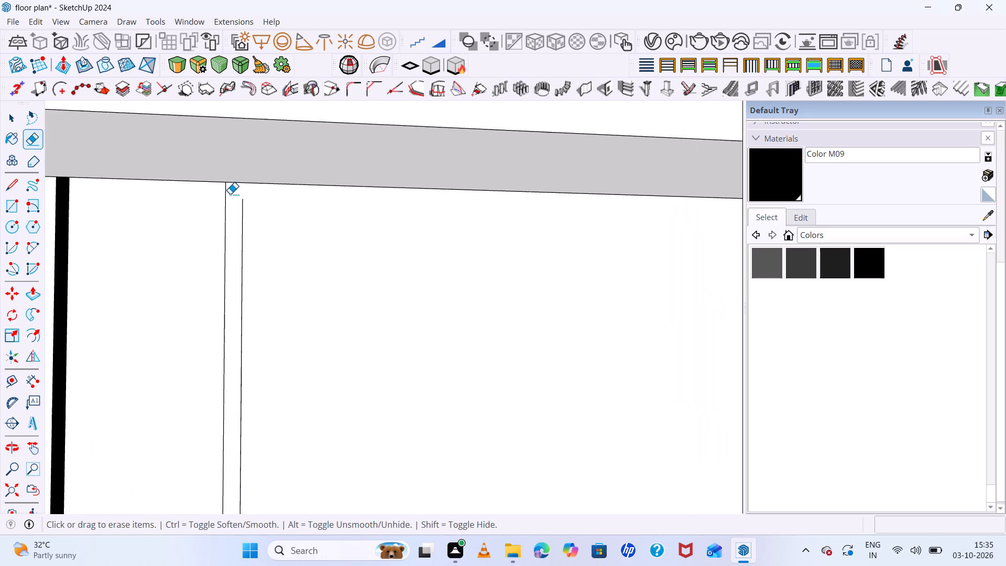
{"action": "key", "text": "l"}
{"action": "scroll", "coordinate": [271, 214], "scroll_direction": "up", "scroll_amount": 7}
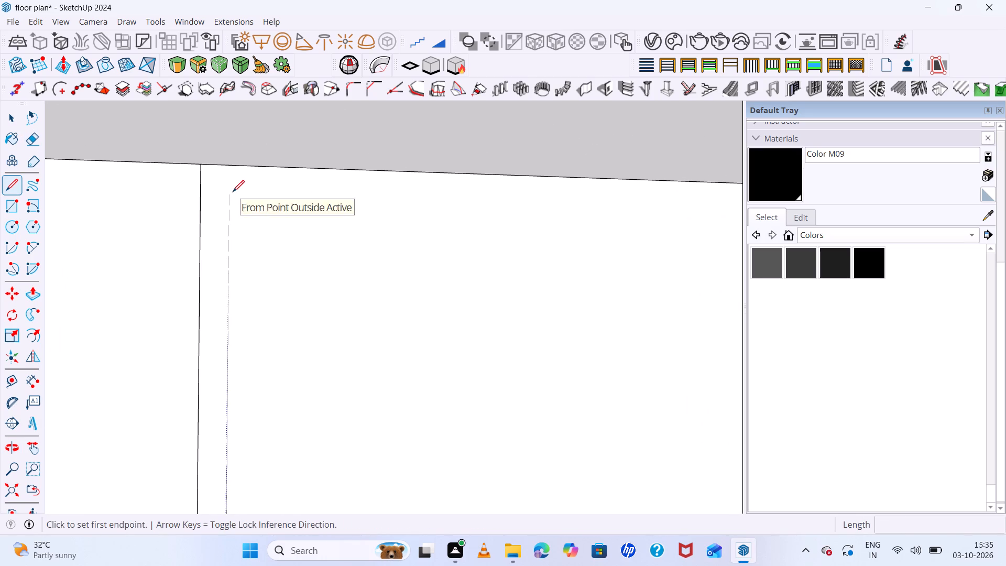
{"action": "left_click", "coordinate": [231, 195]}
{"action": "left_click", "coordinate": [233, 166]}
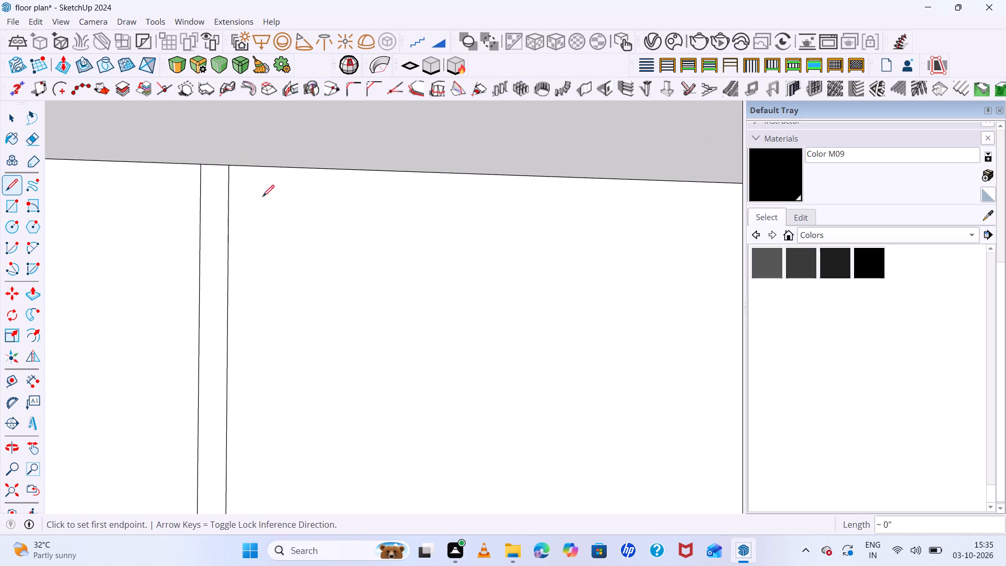
Paint the second thin full-height vertical strip on the recessed face black with Color M09.
{"action": "scroll", "coordinate": [270, 202], "scroll_direction": "down", "scroll_amount": 13}
{"action": "left_click", "coordinate": [871, 264]}
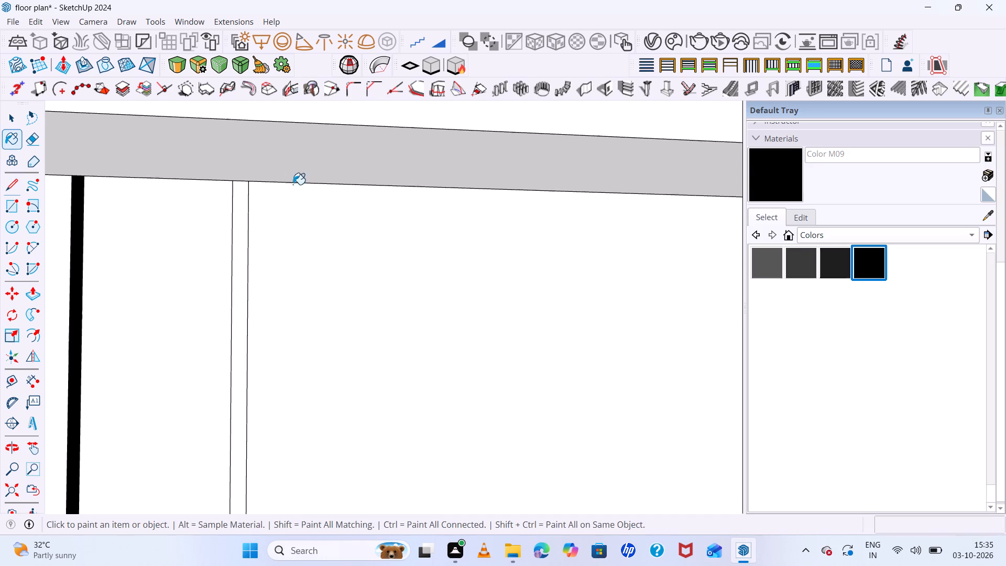
{"action": "scroll", "coordinate": [252, 197], "scroll_direction": "up", "scroll_amount": 3}
{"action": "left_click", "coordinate": [243, 203]}
{"action": "scroll", "coordinate": [338, 237], "scroll_direction": "down", "scroll_amount": 20}
{"action": "scroll", "coordinate": [338, 237], "scroll_direction": "down", "scroll_amount": 1}
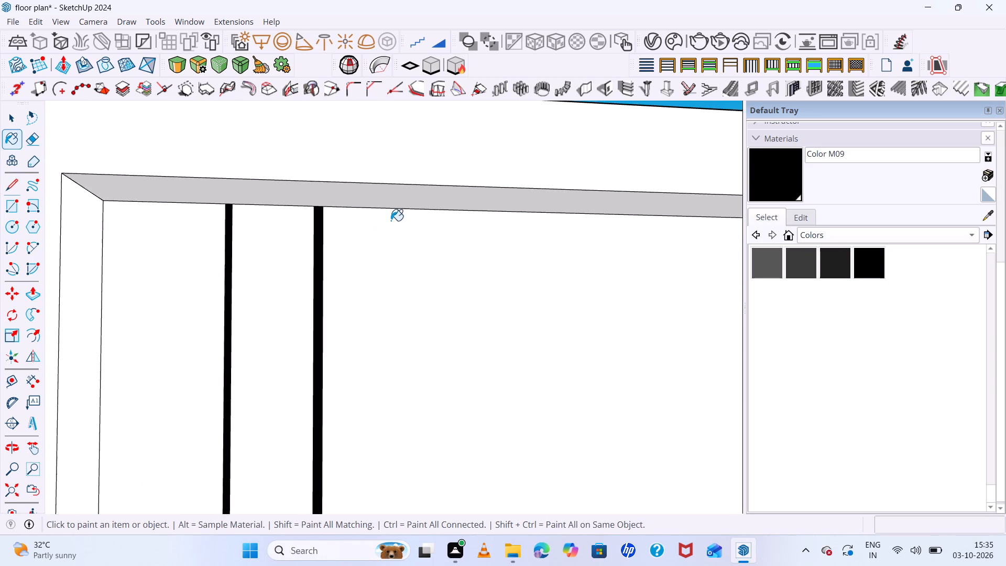
Examine the door with its two black strips from a distance and up close, comparing it with the house.
{"action": "scroll", "coordinate": [391, 221], "scroll_direction": "down", "scroll_amount": 20}
{"action": "scroll", "coordinate": [391, 221], "scroll_direction": "down", "scroll_amount": 13}
{"action": "scroll", "coordinate": [607, 366], "scroll_direction": "down", "scroll_amount": 2}
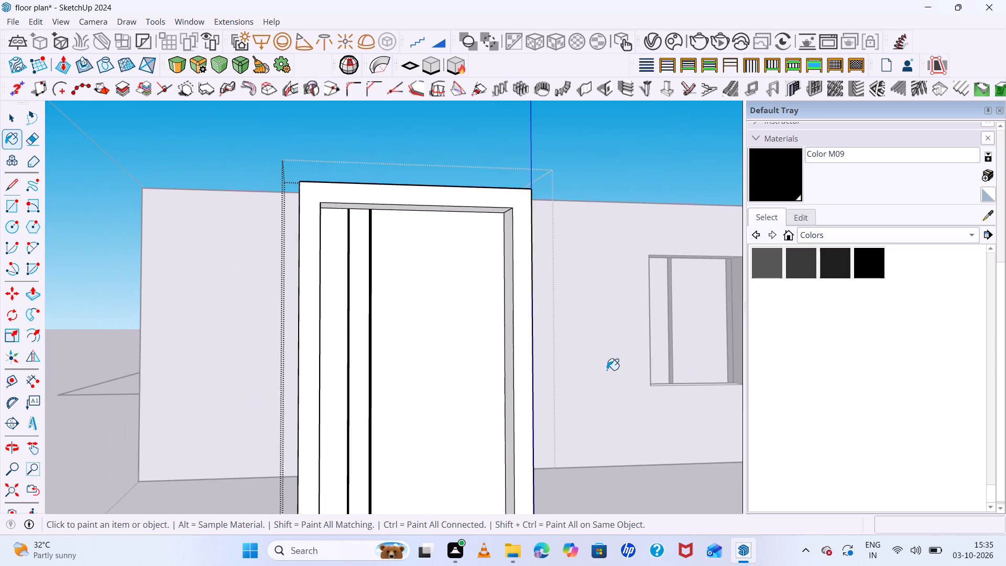
{"action": "scroll", "coordinate": [607, 370], "scroll_direction": "down", "scroll_amount": 9}
{"action": "middle_click_drag", "start_coordinate": [577, 373], "coordinate": [528, 384]}
{"action": "scroll", "coordinate": [532, 352], "scroll_direction": "down", "scroll_amount": 5}
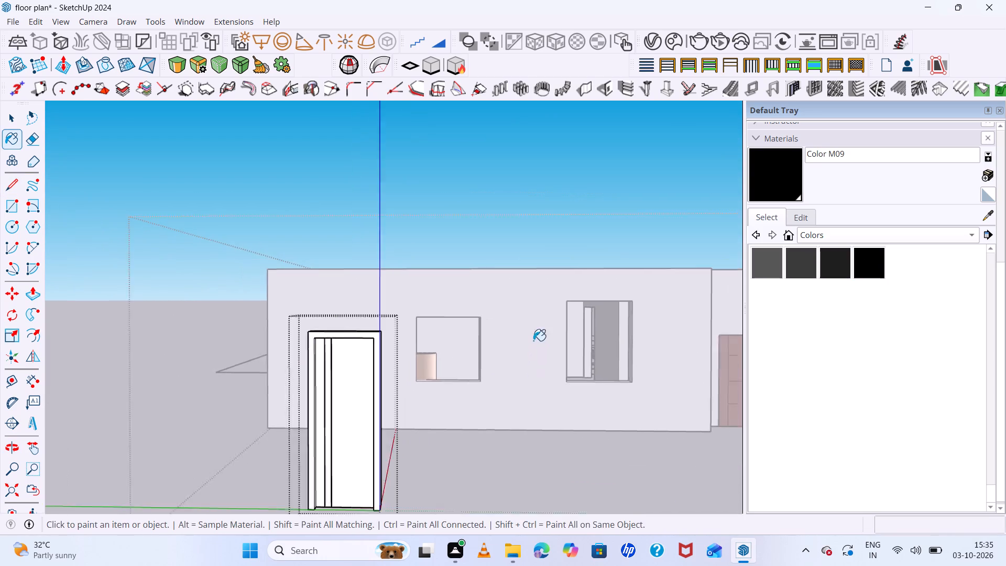
{"action": "scroll", "coordinate": [533, 341], "scroll_direction": "down", "scroll_amount": 3}
{"action": "middle_click_drag", "start_coordinate": [528, 405], "coordinate": [528, 411]}
{"action": "key", "text": "space"}
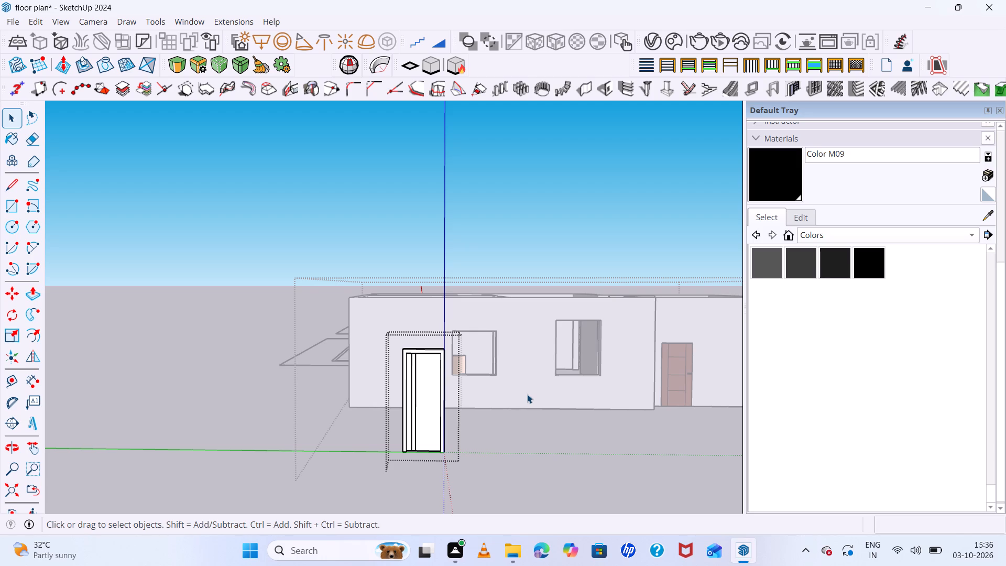
{"action": "scroll", "coordinate": [421, 402], "scroll_direction": "up", "scroll_amount": 6}
{"action": "scroll", "coordinate": [417, 406], "scroll_direction": "up", "scroll_amount": 20}
{"action": "scroll", "coordinate": [417, 406], "scroll_direction": "up", "scroll_amount": 8}
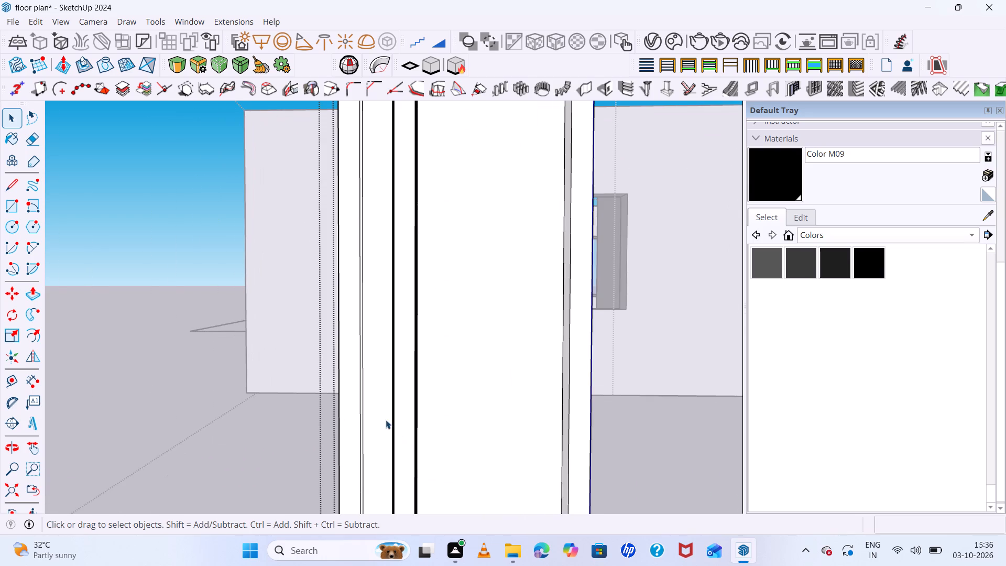
{"action": "middle_click_drag", "start_coordinate": [385, 419], "coordinate": [376, 422]}
{"action": "scroll", "coordinate": [376, 407], "scroll_direction": "up", "scroll_amount": 6}
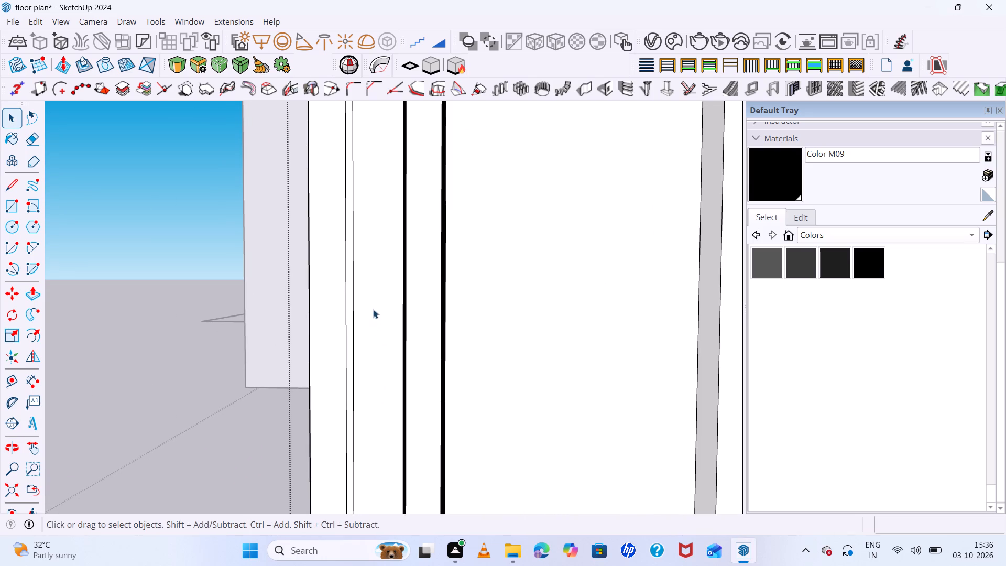
{"action": "scroll", "coordinate": [380, 317], "scroll_direction": "down", "scroll_amount": 20}
{"action": "scroll", "coordinate": [380, 317], "scroll_direction": "down", "scroll_amount": 8}
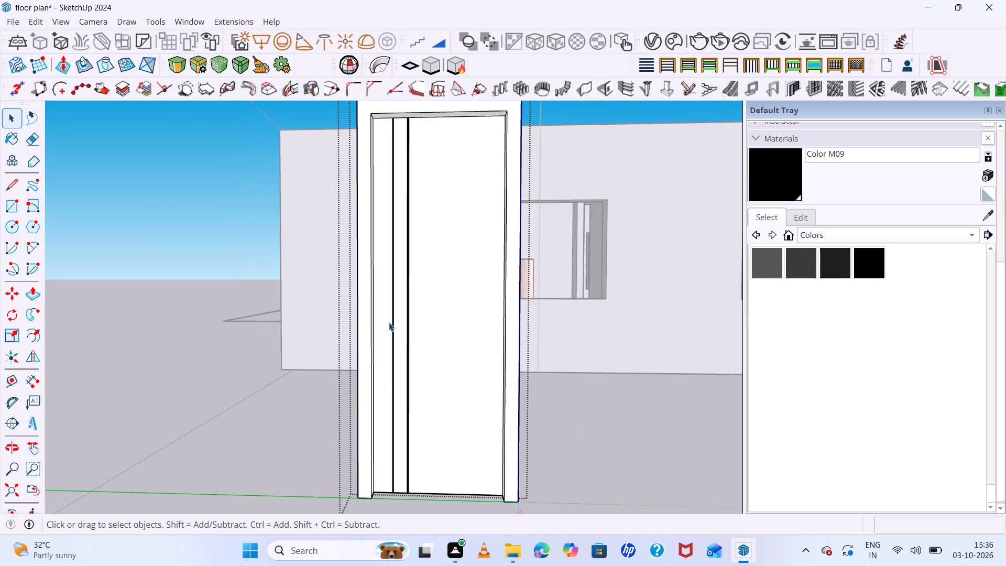
{"action": "scroll", "coordinate": [389, 322], "scroll_direction": "down", "scroll_amount": 5}
{"action": "scroll", "coordinate": [379, 303], "scroll_direction": "up", "scroll_amount": 7}
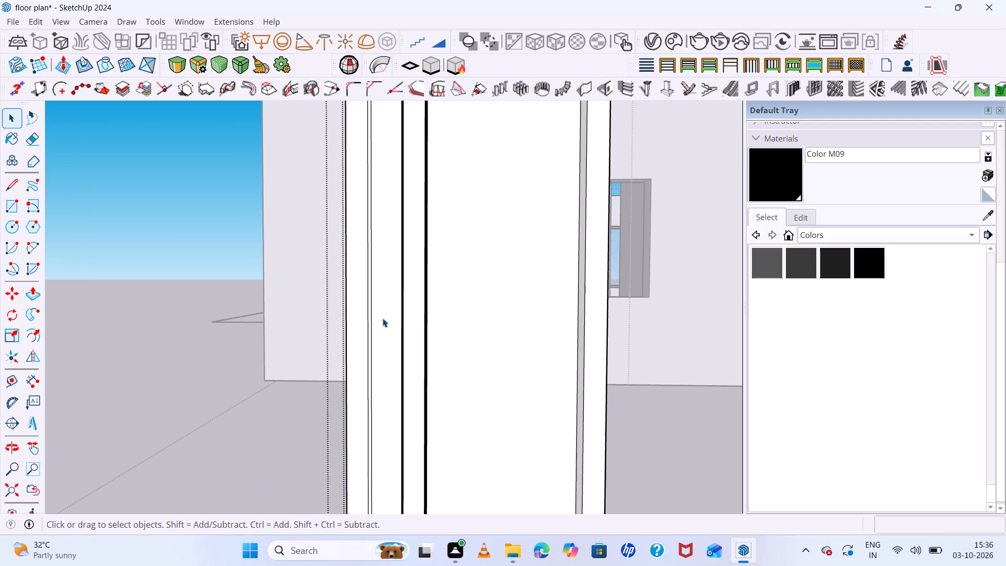
Draw a 0.5" by 5" horizontal rectangle on the recessed door face, crossing the black strip nearest the door's side edge.
{"action": "scroll", "coordinate": [382, 318], "scroll_direction": "up", "scroll_amount": 5}
{"action": "key", "text": "r"}
{"action": "left_click", "coordinate": [382, 318]}
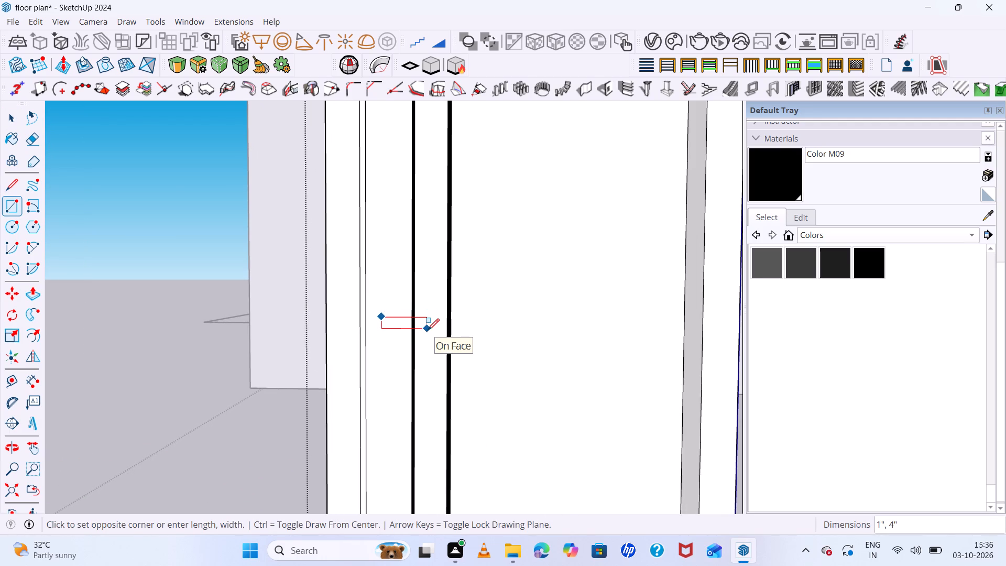
{"action": "scroll", "coordinate": [436, 326], "scroll_direction": "up", "scroll_amount": 5}
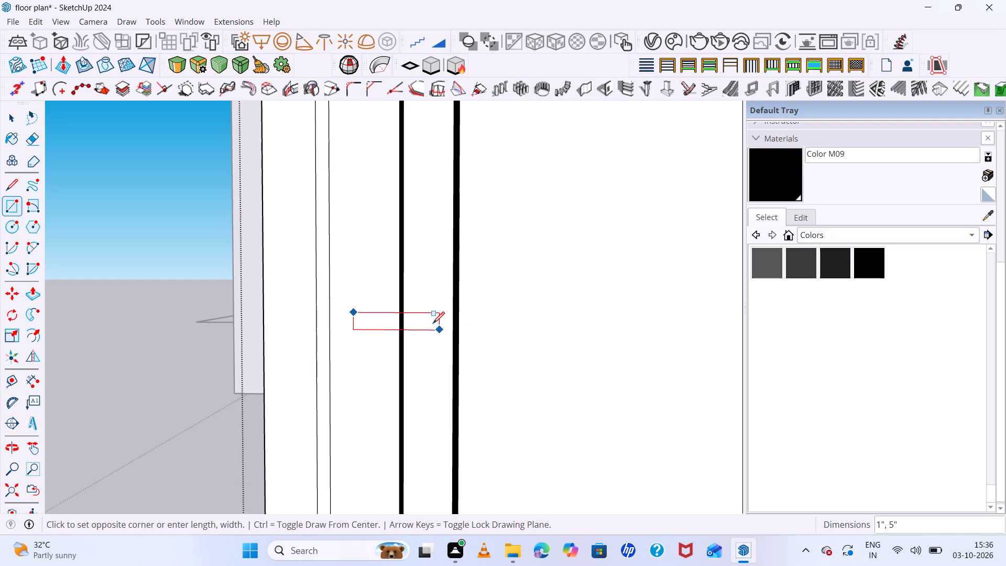
{"action": "scroll", "coordinate": [433, 323], "scroll_direction": "up", "scroll_amount": 5}
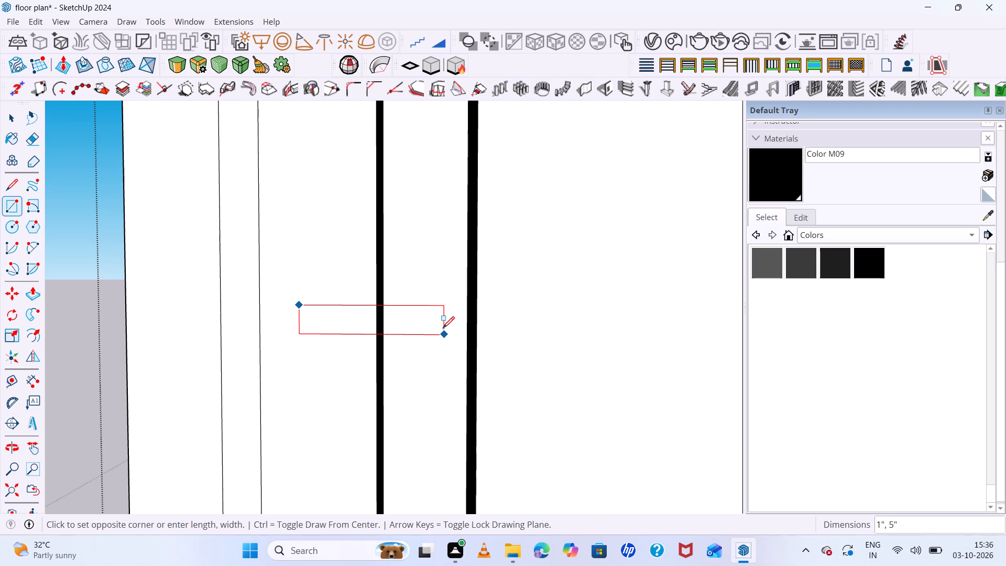
{"action": "type", "text": "1\""}
{"action": "key", "text": "BackSpace"}
{"action": "key", "text": "BackSpace"}
{"action": "type", "text": ".5"}
{"action": "key", "text": "shift+quotedbl"}
{"action": "type", "text": ",5\""}
{"action": "key", "text": "Return"}
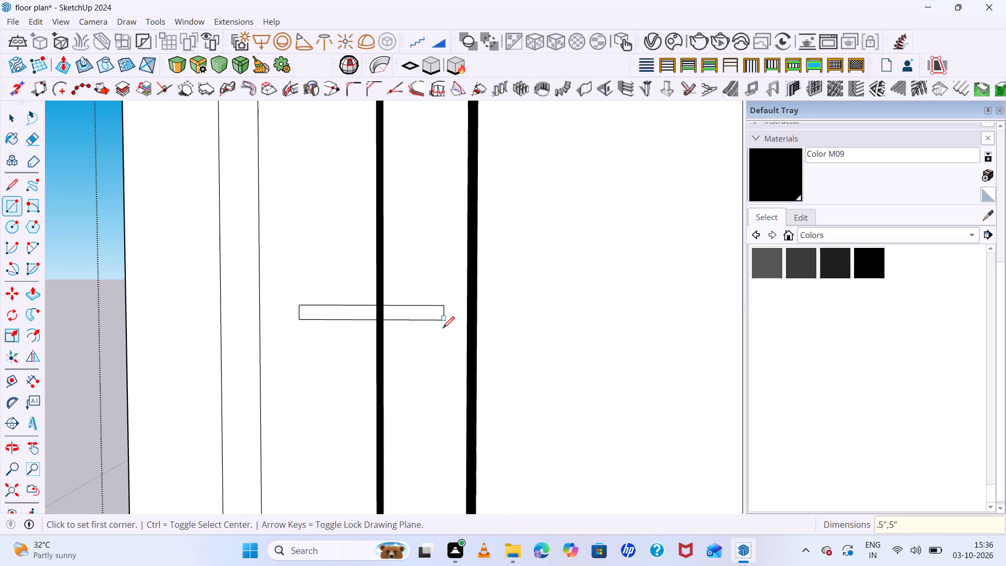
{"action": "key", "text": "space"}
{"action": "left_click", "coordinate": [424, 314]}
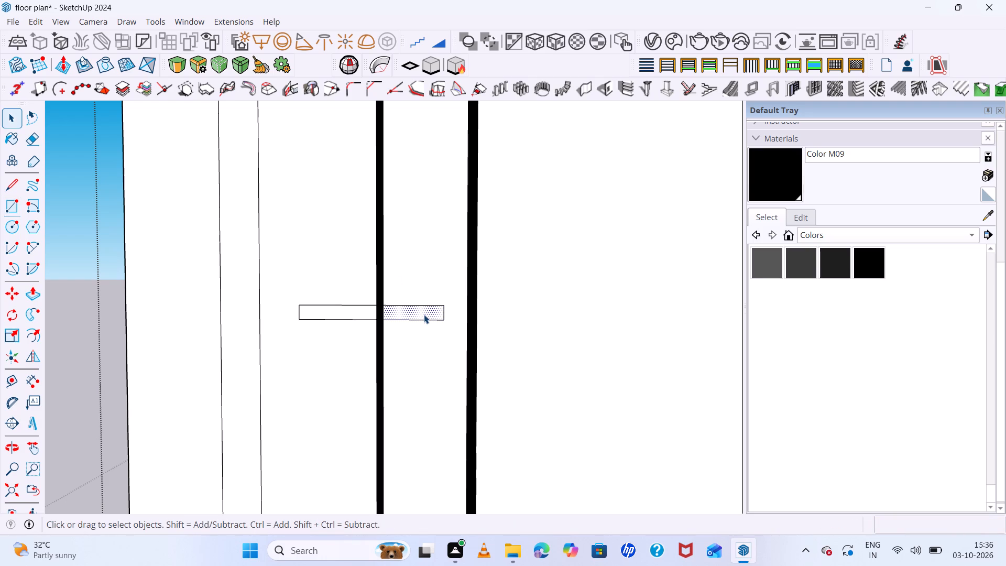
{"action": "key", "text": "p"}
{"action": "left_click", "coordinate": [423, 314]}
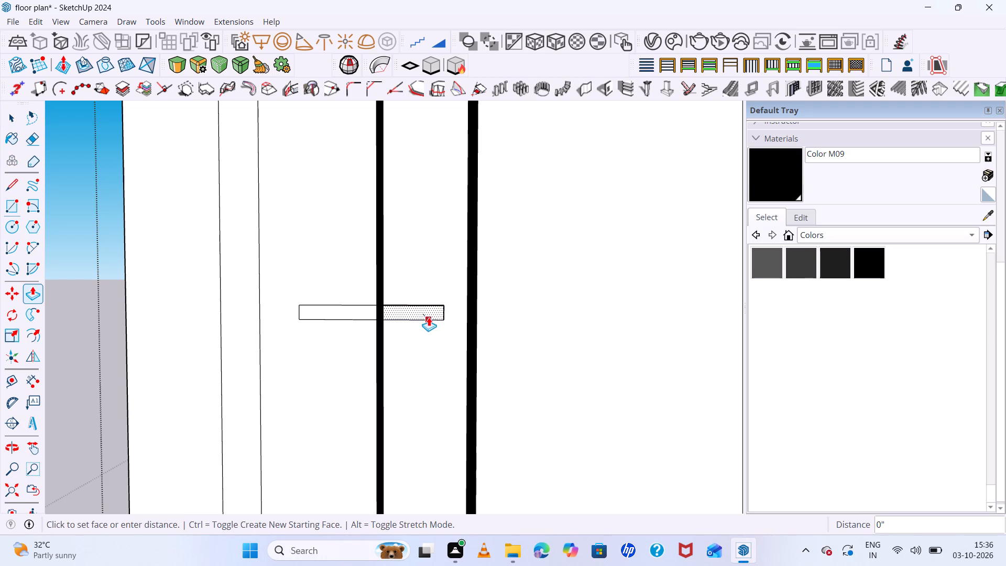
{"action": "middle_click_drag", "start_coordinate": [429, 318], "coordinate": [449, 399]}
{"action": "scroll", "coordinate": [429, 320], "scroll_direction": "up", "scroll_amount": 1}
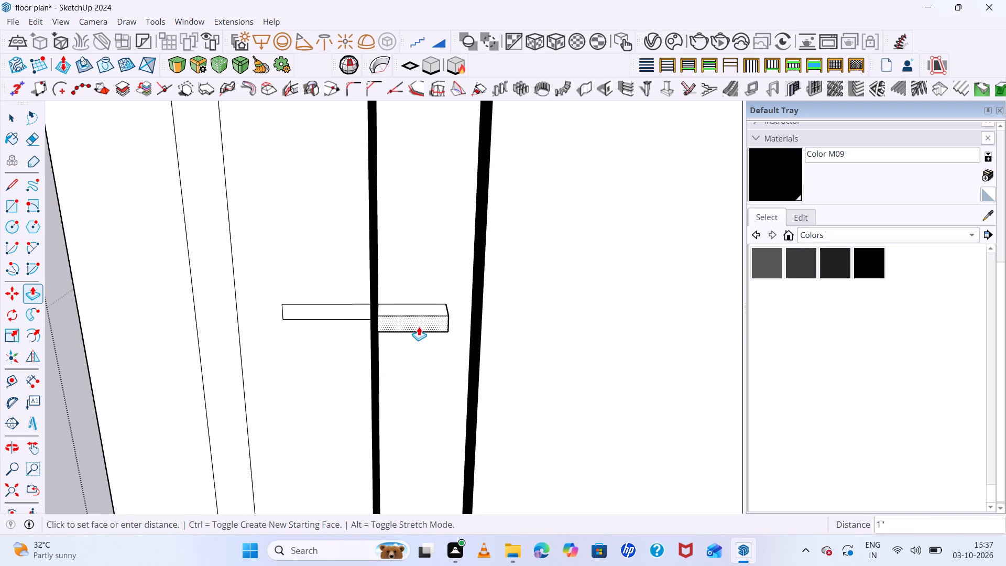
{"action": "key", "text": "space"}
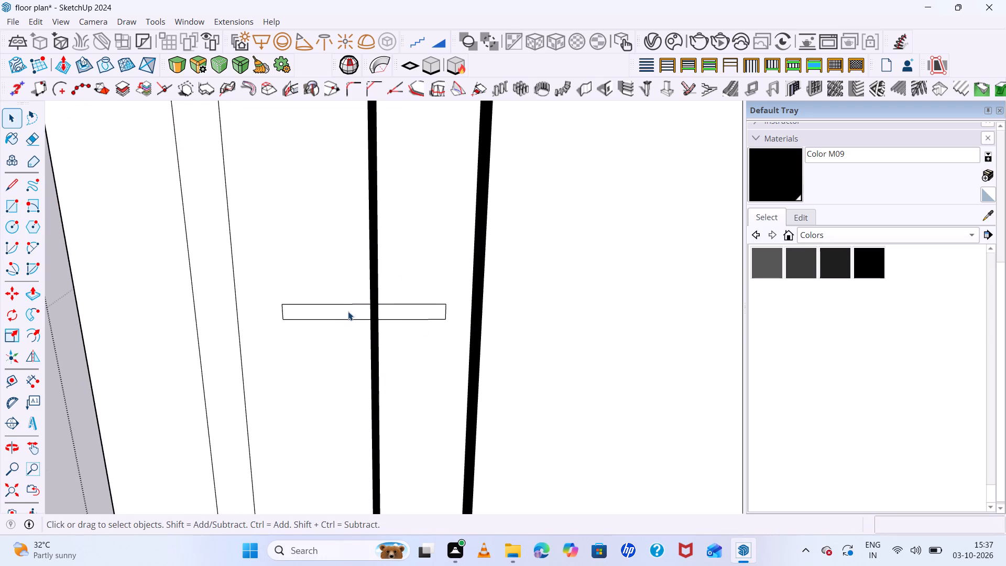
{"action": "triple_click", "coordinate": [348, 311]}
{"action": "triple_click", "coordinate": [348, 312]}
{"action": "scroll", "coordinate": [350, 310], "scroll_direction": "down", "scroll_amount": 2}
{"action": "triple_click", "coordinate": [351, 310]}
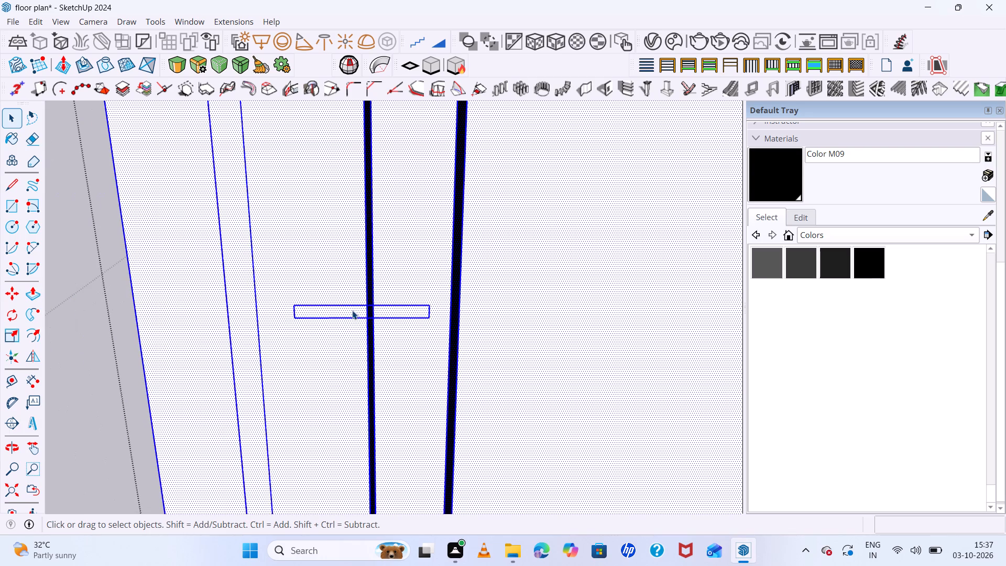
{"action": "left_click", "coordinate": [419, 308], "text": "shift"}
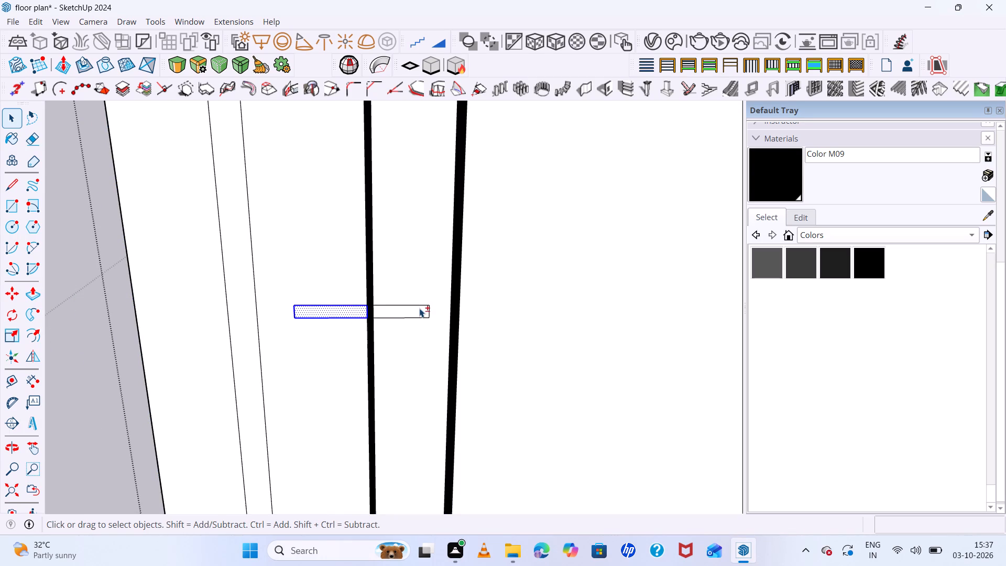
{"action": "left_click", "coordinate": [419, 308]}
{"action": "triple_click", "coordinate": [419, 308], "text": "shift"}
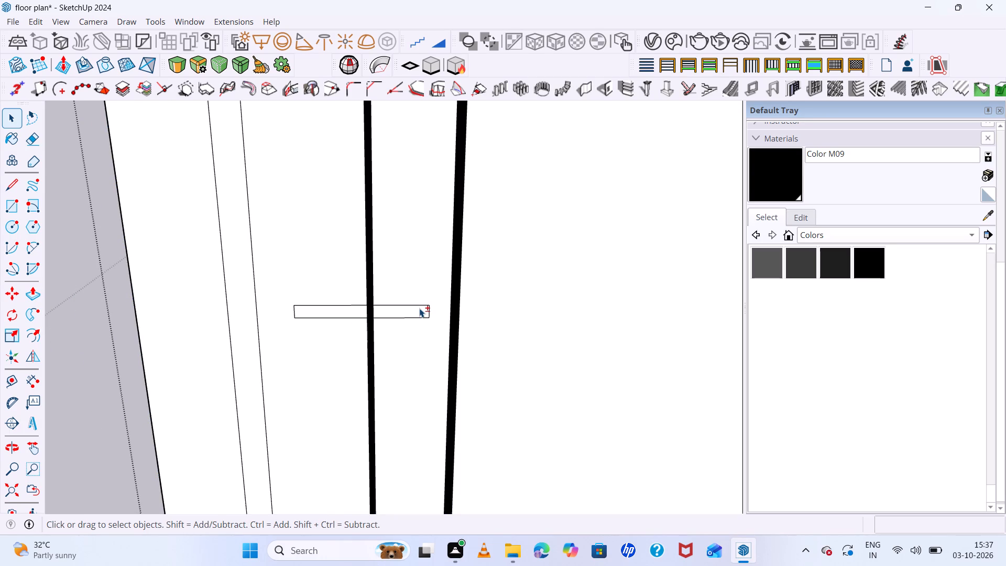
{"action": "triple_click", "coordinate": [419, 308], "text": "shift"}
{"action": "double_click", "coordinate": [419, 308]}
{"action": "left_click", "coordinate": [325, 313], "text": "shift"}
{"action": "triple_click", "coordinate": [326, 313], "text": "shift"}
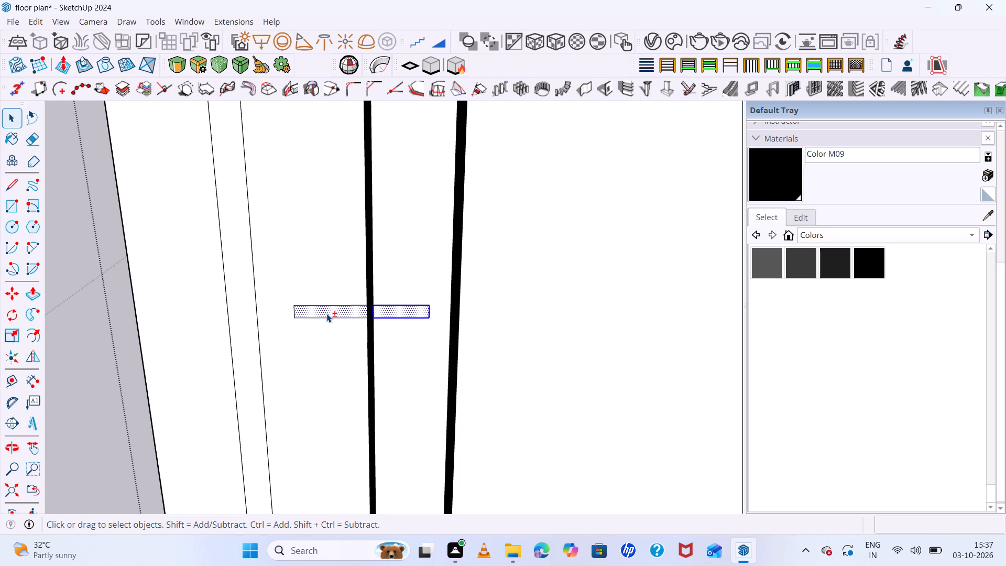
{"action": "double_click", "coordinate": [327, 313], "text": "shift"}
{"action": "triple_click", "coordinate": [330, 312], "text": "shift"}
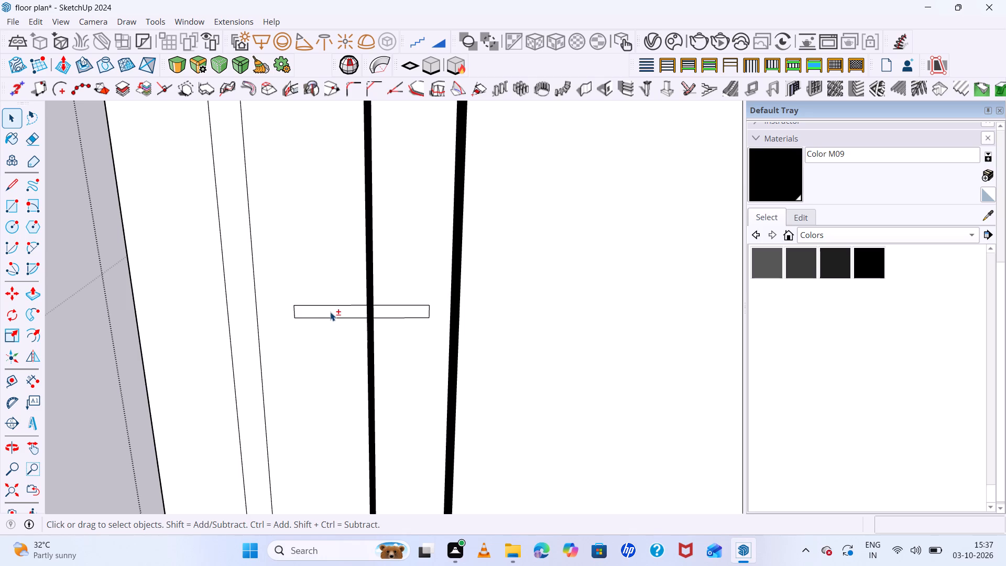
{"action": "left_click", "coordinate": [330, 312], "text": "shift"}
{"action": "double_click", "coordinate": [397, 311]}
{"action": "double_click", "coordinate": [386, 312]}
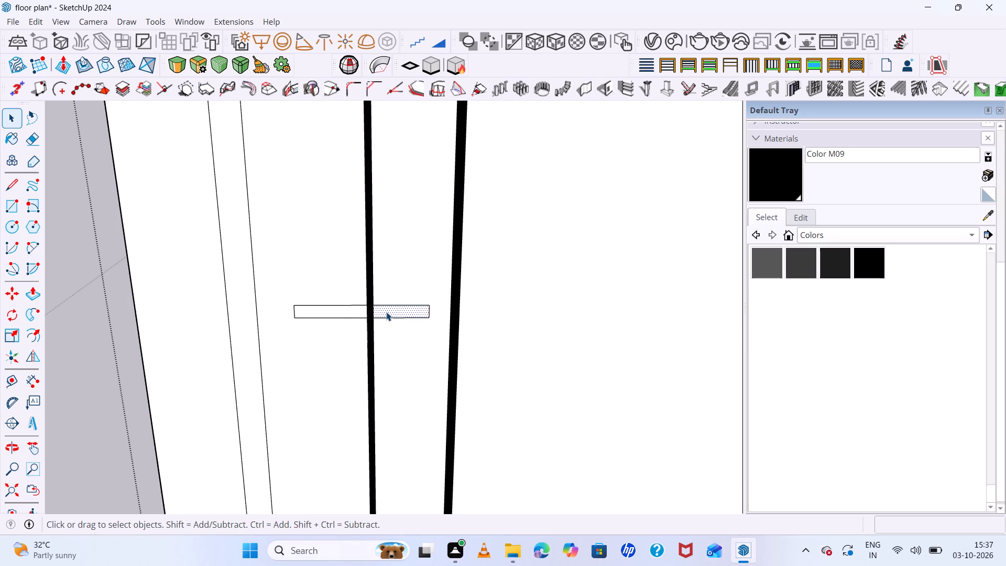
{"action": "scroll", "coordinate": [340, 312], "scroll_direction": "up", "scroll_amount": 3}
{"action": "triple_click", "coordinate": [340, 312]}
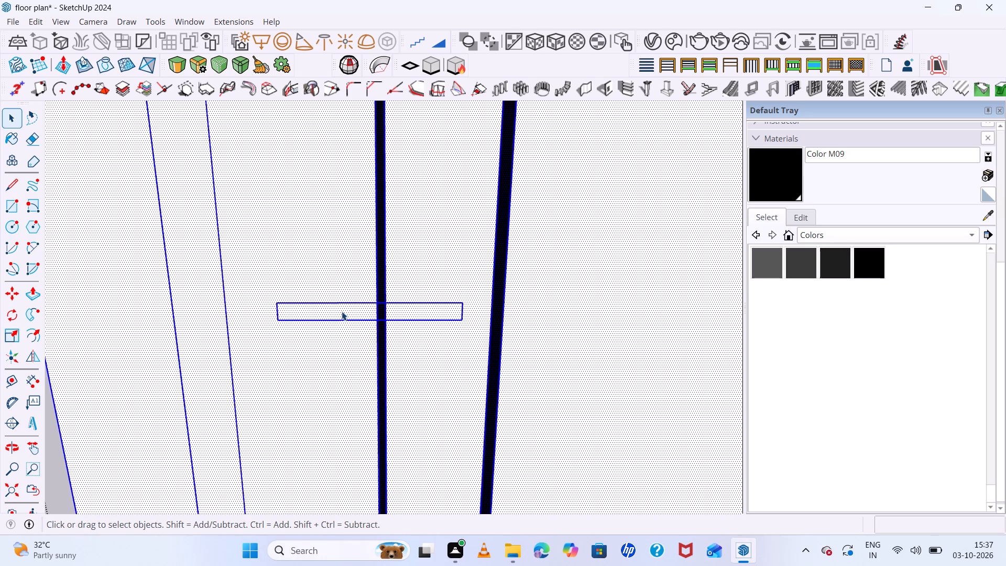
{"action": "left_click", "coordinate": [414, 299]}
Extrude all three portions of the small horizontal rectangle outward 0.5" into a bar, undoing any extra extrusion of the middle portion.
{"action": "left_click", "coordinate": [414, 311]}
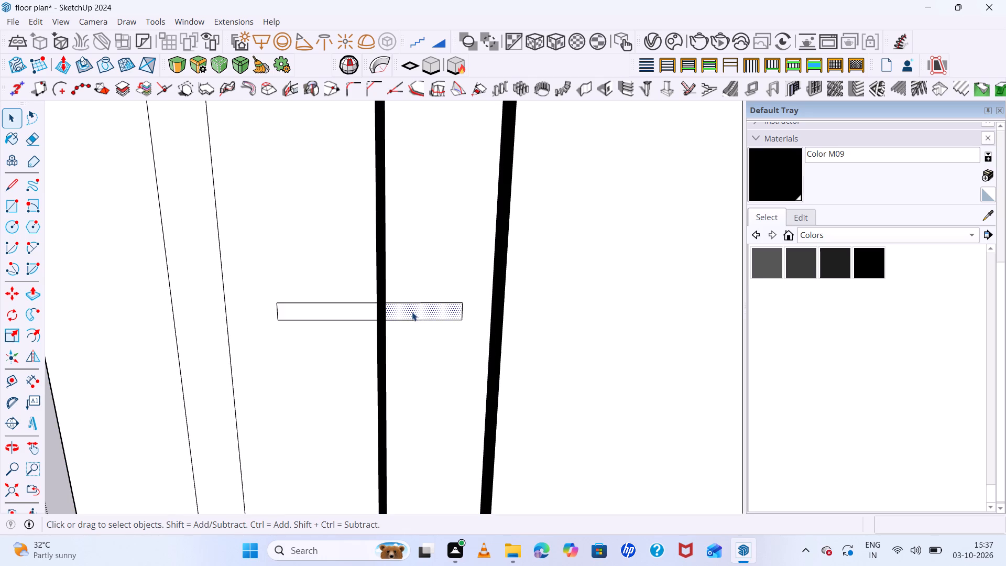
{"action": "key", "text": "p"}
{"action": "left_click", "coordinate": [406, 310]}
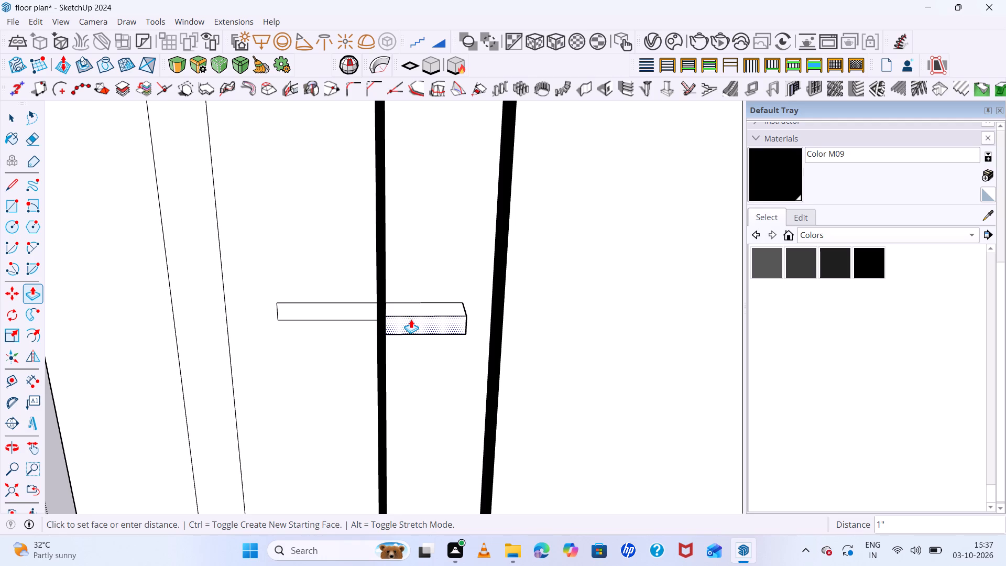
{"action": "type", "text": ".5"}
{"action": "key", "text": "Return"}
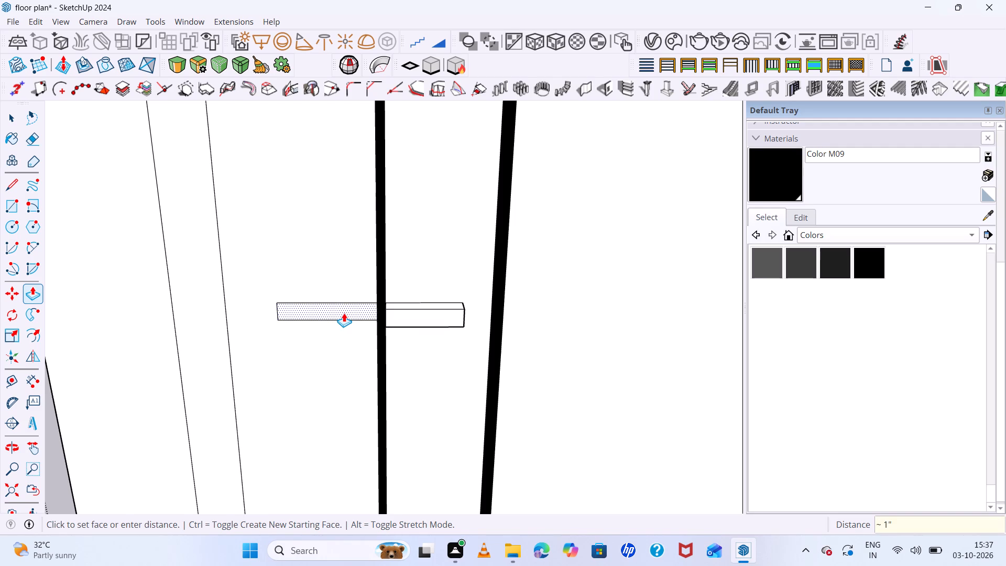
{"action": "double_click", "coordinate": [344, 313]}
{"action": "scroll", "coordinate": [380, 312], "scroll_direction": "up", "scroll_amount": 6}
{"action": "double_click", "coordinate": [381, 312]}
{"action": "double_click", "coordinate": [381, 312]}
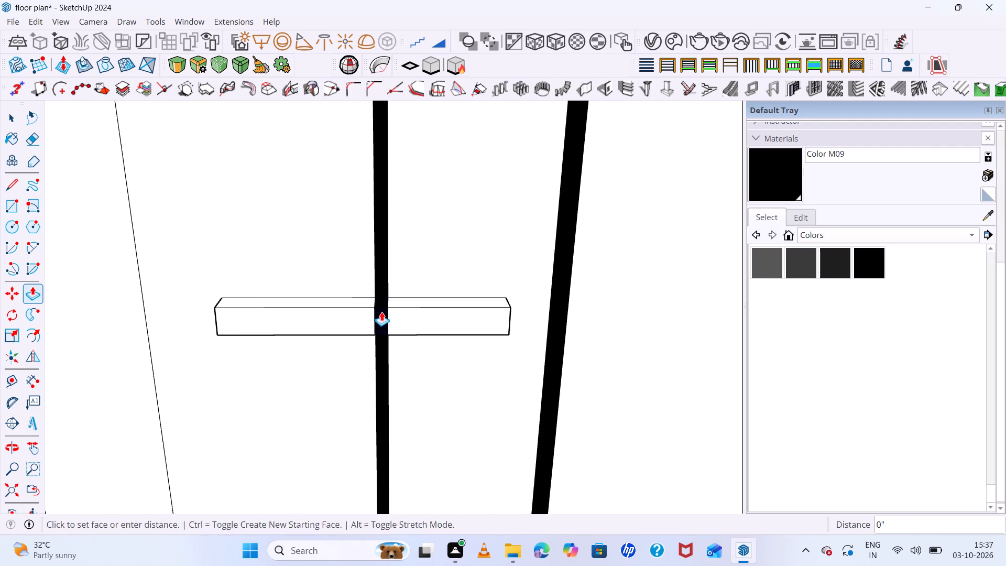
{"action": "middle_click_drag", "start_coordinate": [447, 359], "coordinate": [579, 330]}
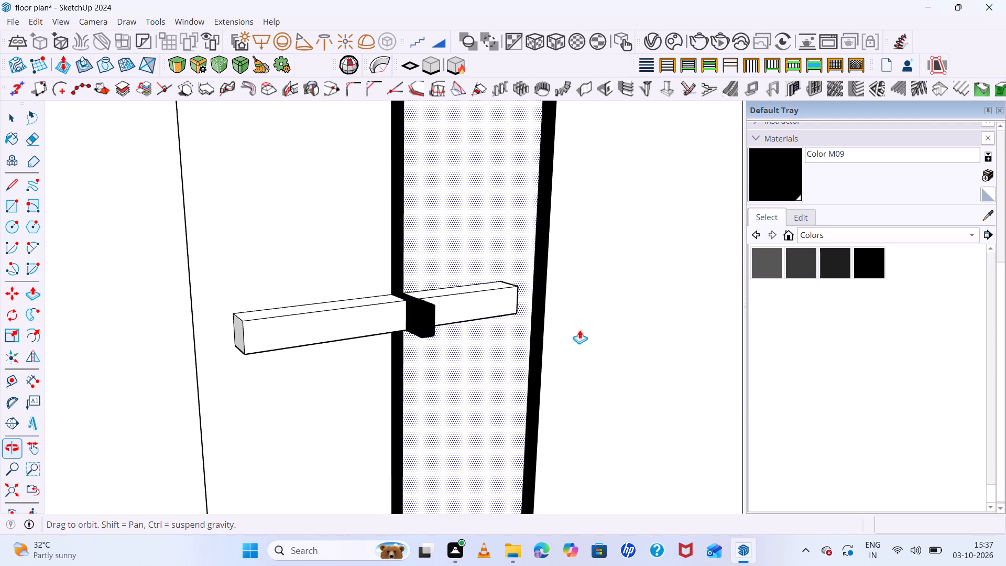
{"action": "key", "text": "ctrl+z"}
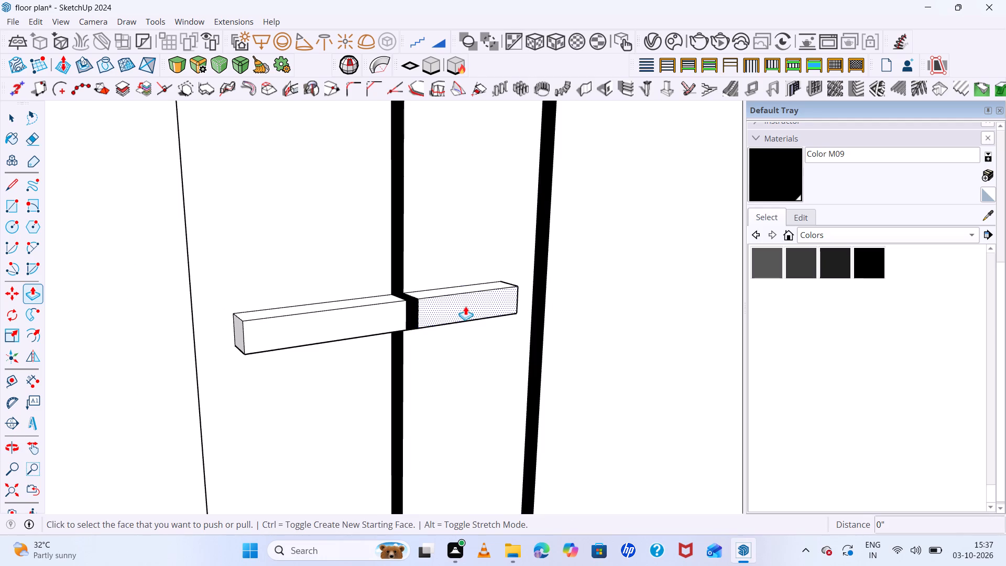
Paint the front and top faces of the small horizontal bar black with Color M09.
{"action": "key", "text": "space"}
{"action": "left_click", "coordinate": [777, 186]}
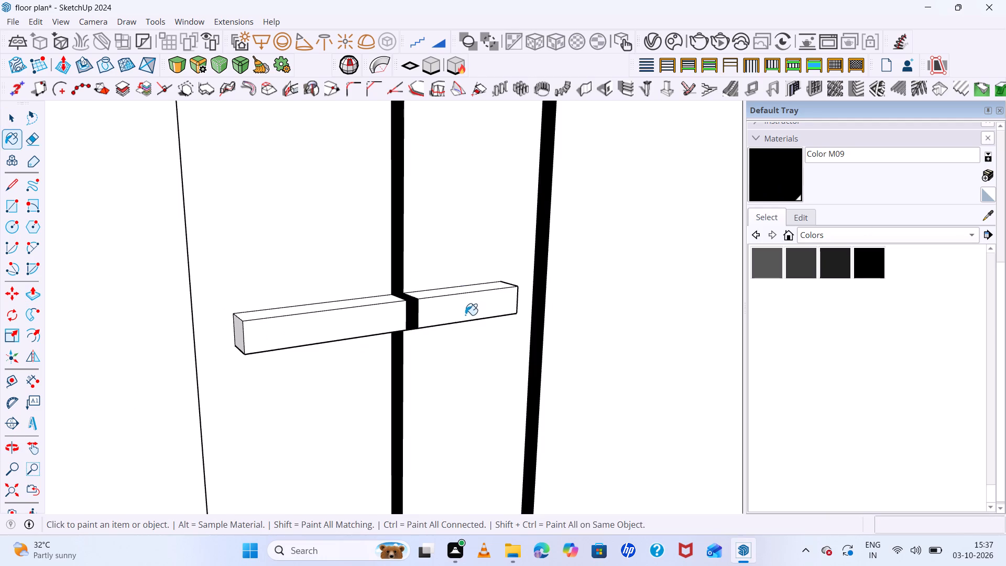
{"action": "left_click", "coordinate": [464, 313]}
{"action": "left_click", "coordinate": [430, 296]}
{"action": "left_click", "coordinate": [318, 328]}
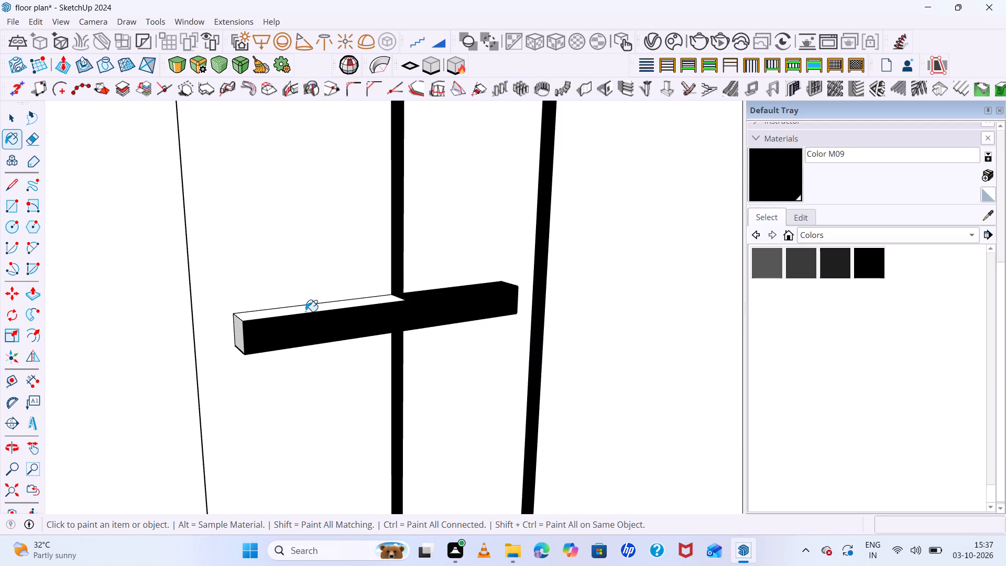
{"action": "left_click", "coordinate": [306, 311]}
{"action": "left_click", "coordinate": [245, 326]}
Paint the bar's underside and its end face nearest the door's side edge black with Color M09.
{"action": "middle_click_drag", "start_coordinate": [364, 375], "coordinate": [364, 374]}
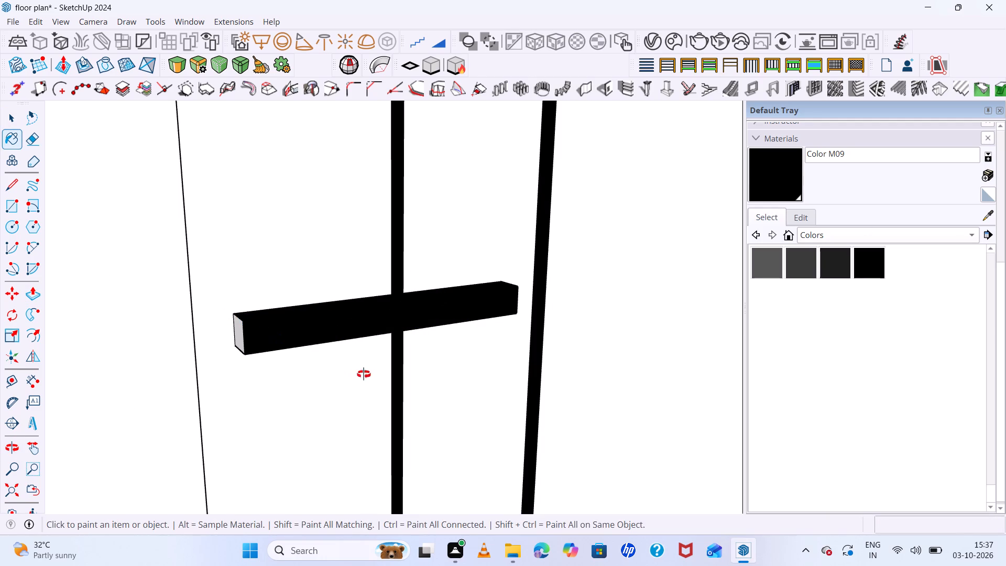
{"action": "middle_click_drag", "start_coordinate": [364, 374], "coordinate": [356, 158]}
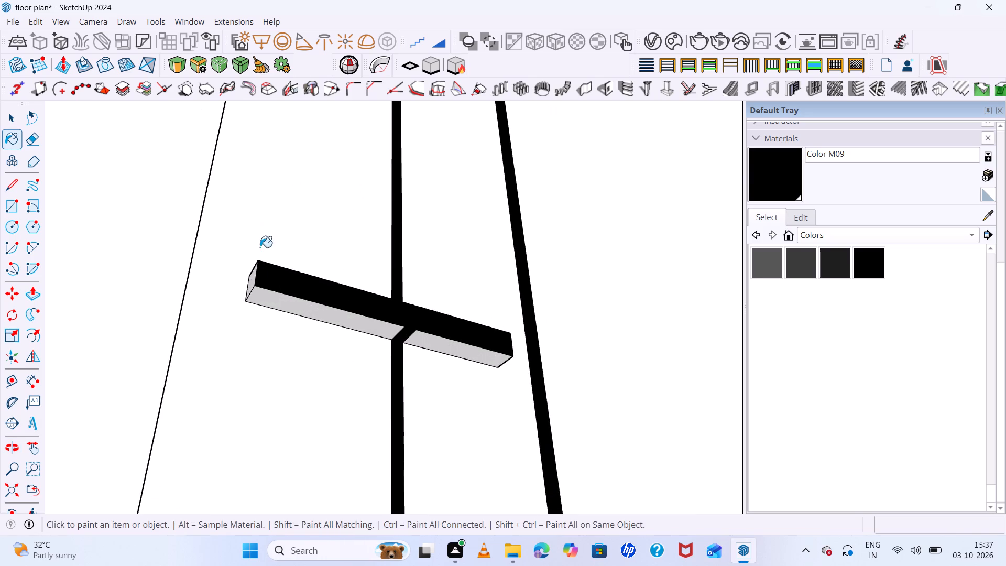
{"action": "scroll", "coordinate": [246, 289], "scroll_direction": "up", "scroll_amount": 10}
{"action": "left_click", "coordinate": [270, 266]}
{"action": "left_click", "coordinate": [287, 301]}
{"action": "scroll", "coordinate": [269, 298], "scroll_direction": "down", "scroll_amount": 2}
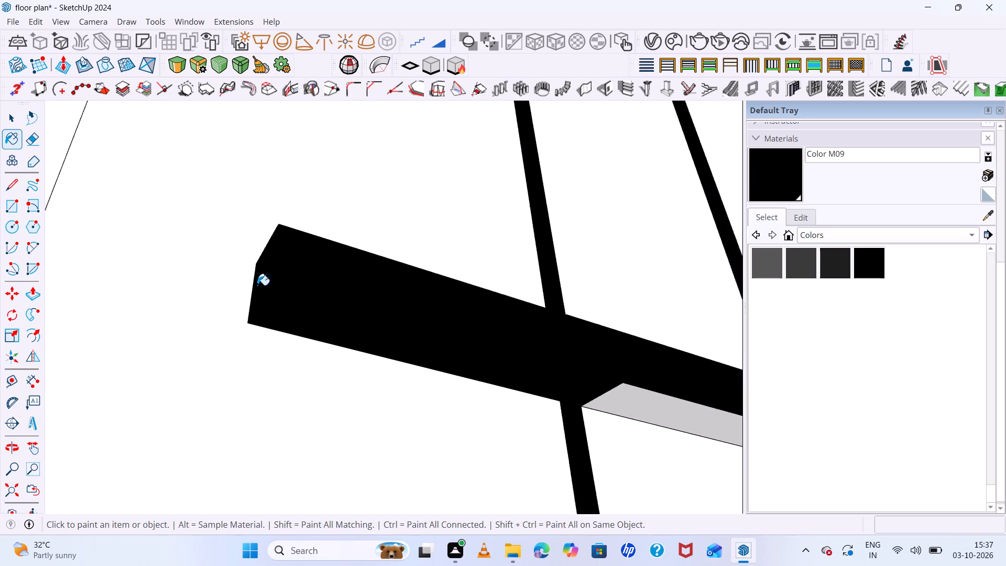
{"action": "scroll", "coordinate": [257, 285], "scroll_direction": "down", "scroll_amount": 9}
{"action": "scroll", "coordinate": [498, 376], "scroll_direction": "up", "scroll_amount": 5}
{"action": "left_click", "coordinate": [454, 321]}
{"action": "scroll", "coordinate": [373, 299], "scroll_direction": "down", "scroll_amount": 10}
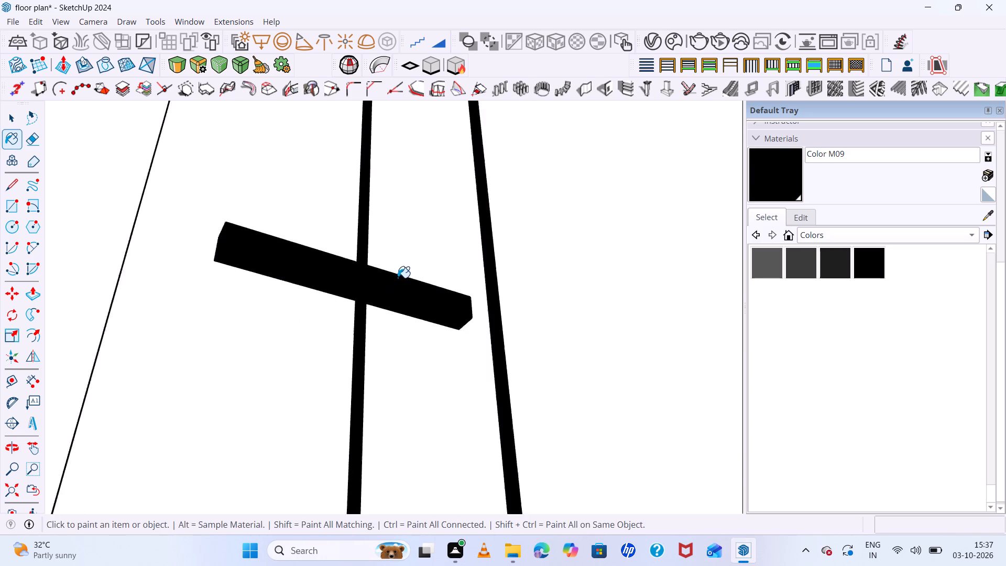
Paint the bar's remaining end face, next to the second vertical strip, black with Color M09.
{"action": "scroll", "coordinate": [398, 278], "scroll_direction": "down", "scroll_amount": 9}
{"action": "middle_click_drag", "start_coordinate": [431, 340], "coordinate": [287, 484]}
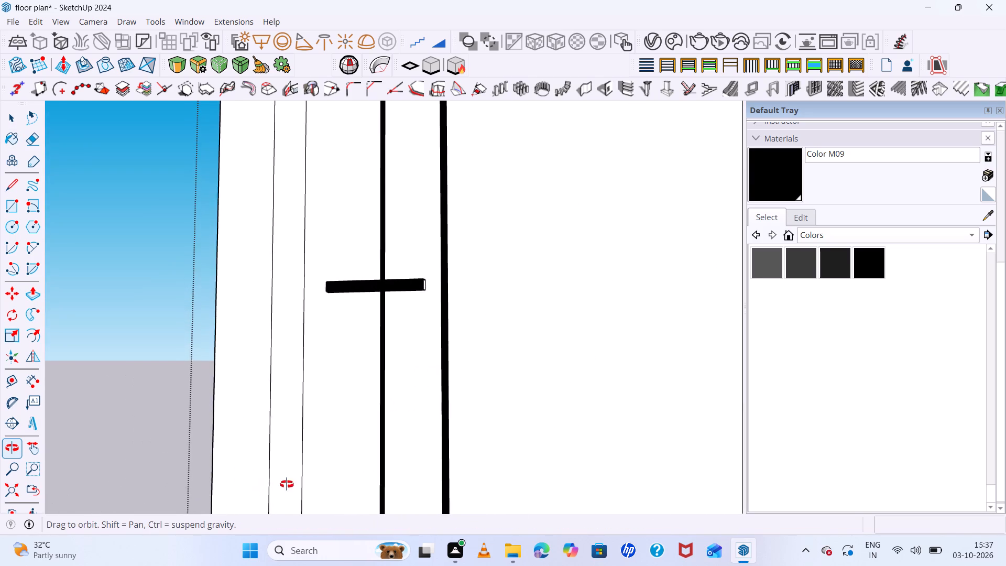
{"action": "middle_click_drag", "start_coordinate": [287, 484], "coordinate": [289, 485]}
{"action": "scroll", "coordinate": [504, 235], "scroll_direction": "up", "scroll_amount": 11}
{"action": "middle_click_drag", "start_coordinate": [423, 297], "coordinate": [302, 295]}
{"action": "middle_click", "coordinate": [302, 295]}
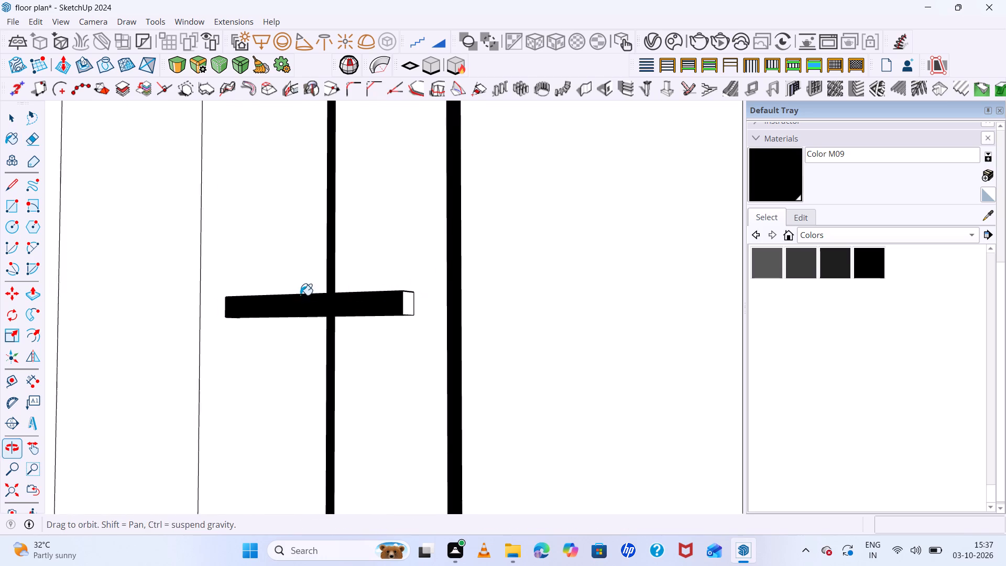
{"action": "scroll", "coordinate": [434, 282], "scroll_direction": "up", "scroll_amount": 5}
{"action": "left_click", "coordinate": [393, 309]}
{"action": "scroll", "coordinate": [426, 271], "scroll_direction": "down", "scroll_amount": 13}
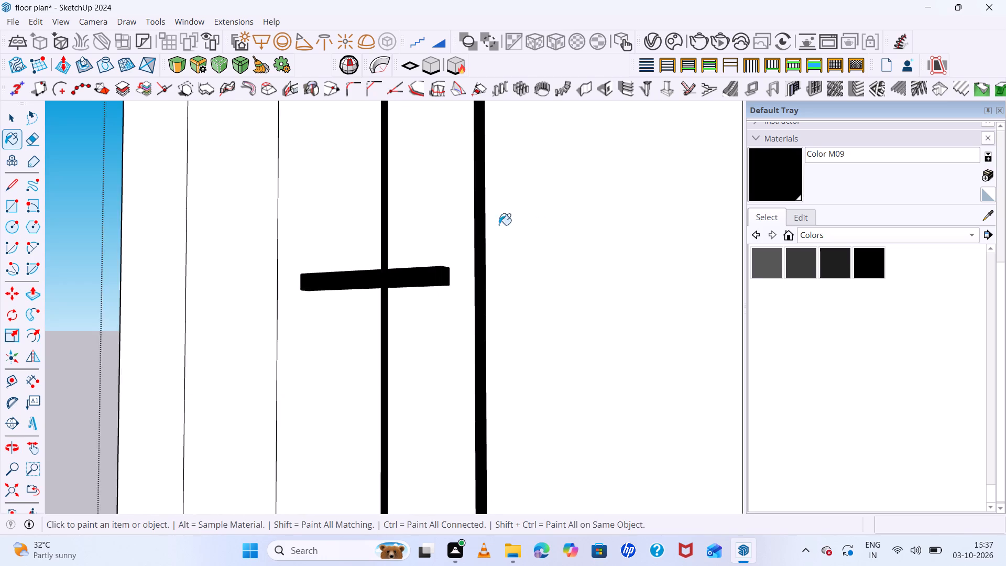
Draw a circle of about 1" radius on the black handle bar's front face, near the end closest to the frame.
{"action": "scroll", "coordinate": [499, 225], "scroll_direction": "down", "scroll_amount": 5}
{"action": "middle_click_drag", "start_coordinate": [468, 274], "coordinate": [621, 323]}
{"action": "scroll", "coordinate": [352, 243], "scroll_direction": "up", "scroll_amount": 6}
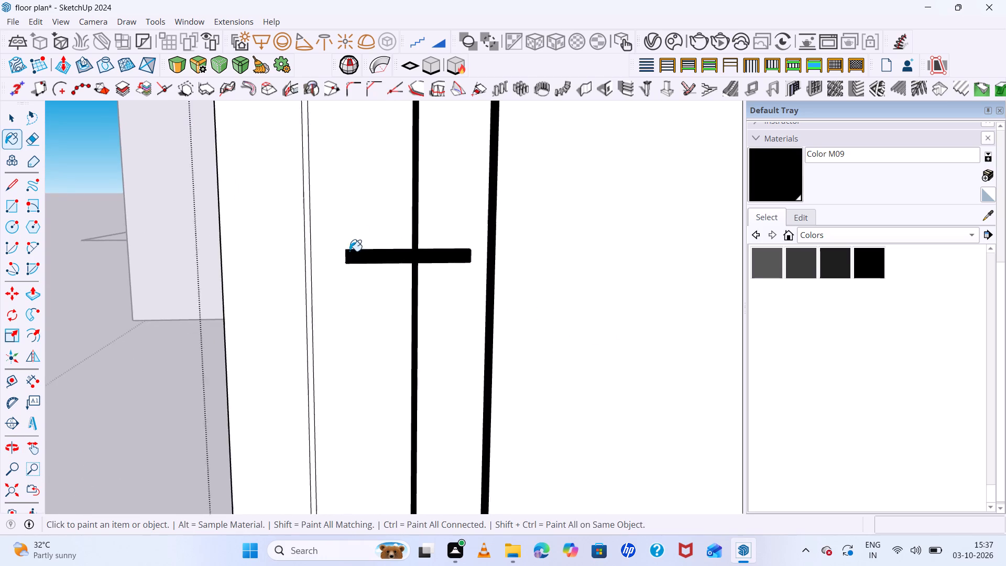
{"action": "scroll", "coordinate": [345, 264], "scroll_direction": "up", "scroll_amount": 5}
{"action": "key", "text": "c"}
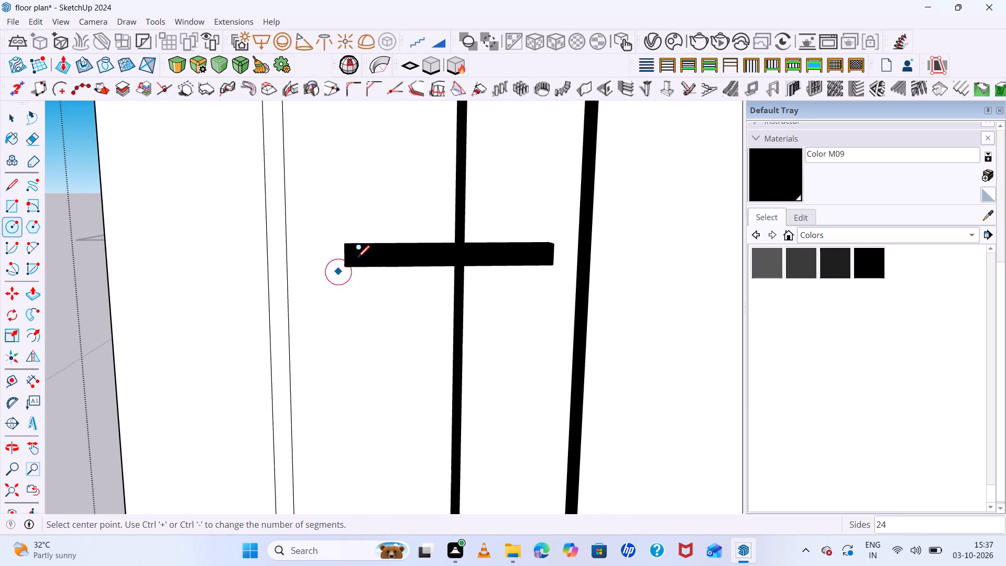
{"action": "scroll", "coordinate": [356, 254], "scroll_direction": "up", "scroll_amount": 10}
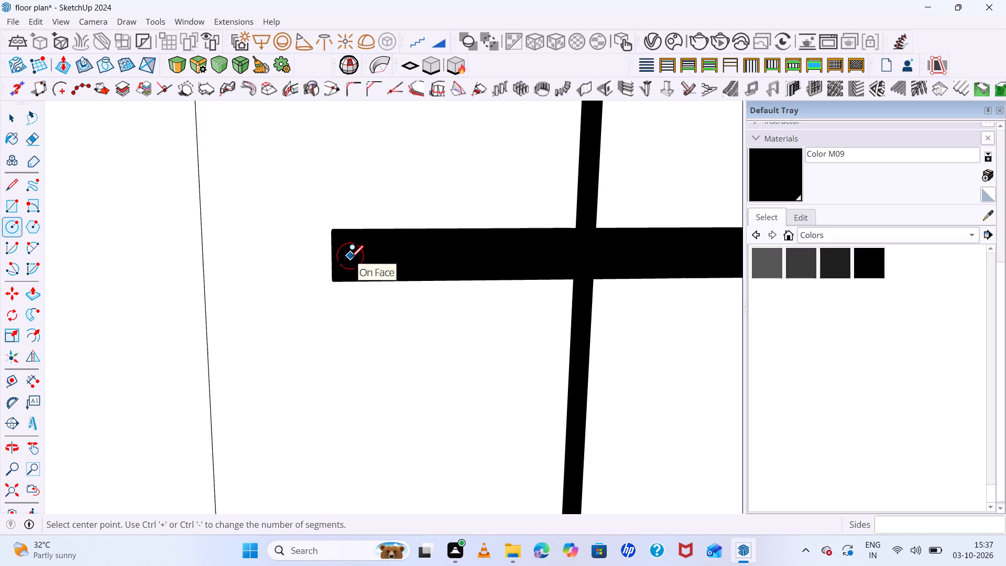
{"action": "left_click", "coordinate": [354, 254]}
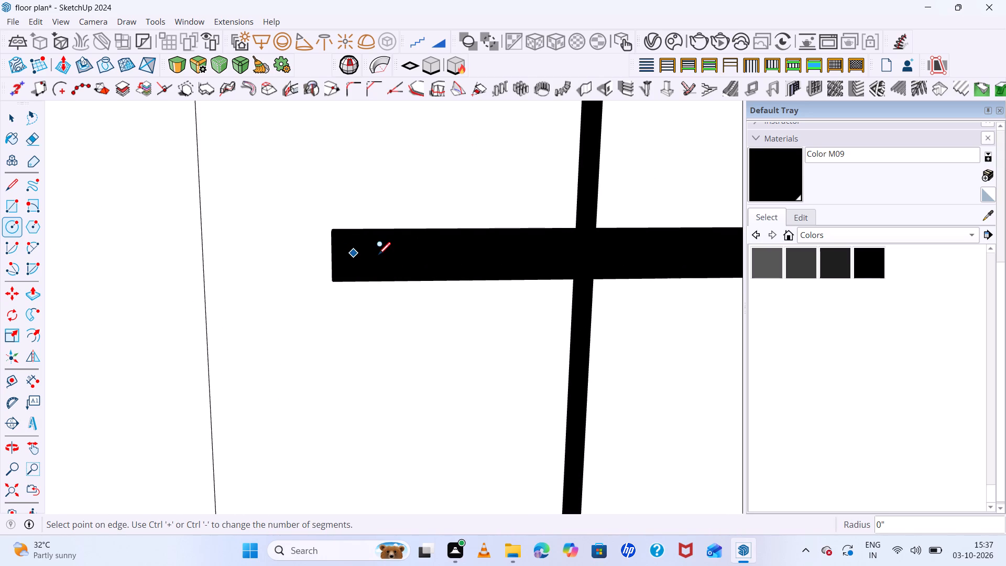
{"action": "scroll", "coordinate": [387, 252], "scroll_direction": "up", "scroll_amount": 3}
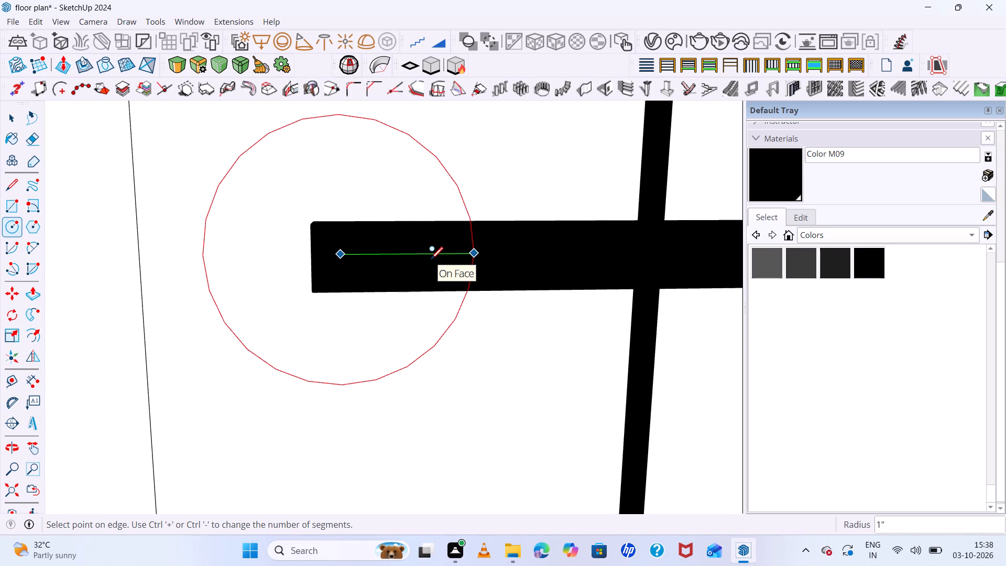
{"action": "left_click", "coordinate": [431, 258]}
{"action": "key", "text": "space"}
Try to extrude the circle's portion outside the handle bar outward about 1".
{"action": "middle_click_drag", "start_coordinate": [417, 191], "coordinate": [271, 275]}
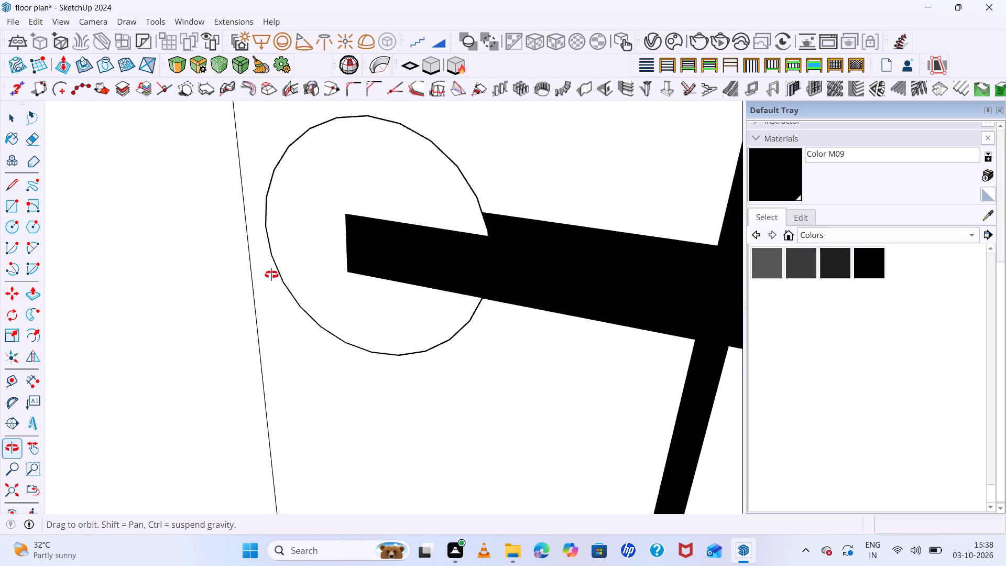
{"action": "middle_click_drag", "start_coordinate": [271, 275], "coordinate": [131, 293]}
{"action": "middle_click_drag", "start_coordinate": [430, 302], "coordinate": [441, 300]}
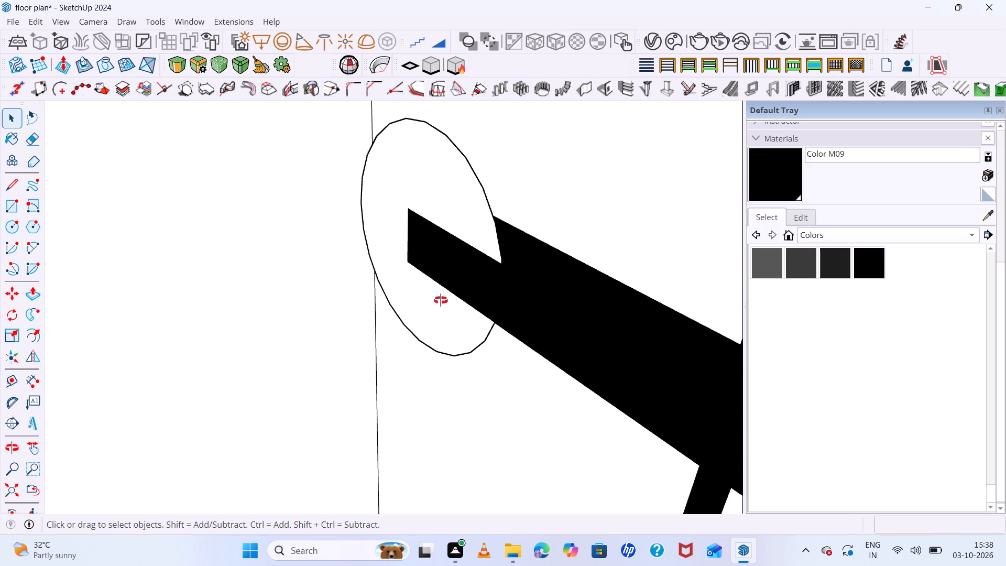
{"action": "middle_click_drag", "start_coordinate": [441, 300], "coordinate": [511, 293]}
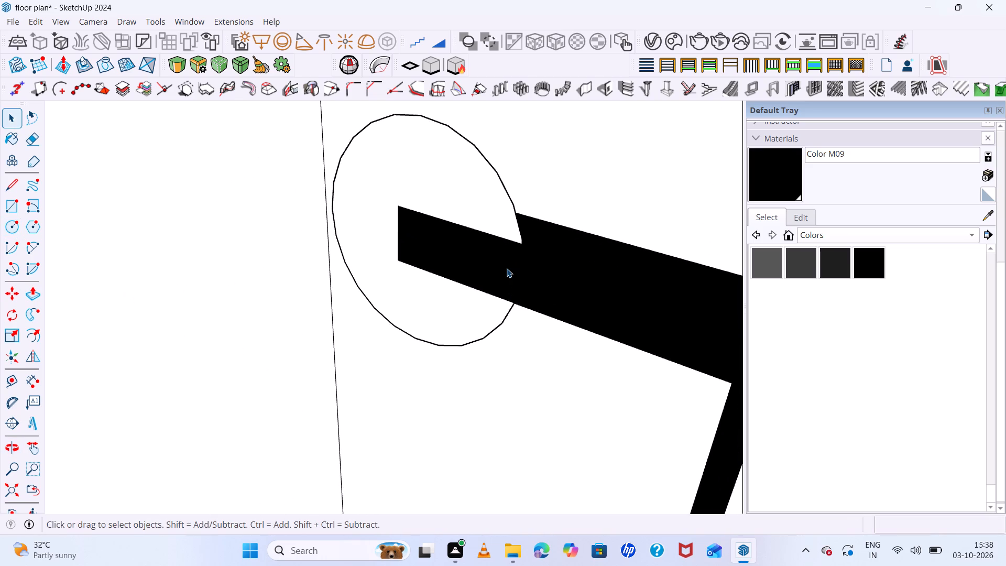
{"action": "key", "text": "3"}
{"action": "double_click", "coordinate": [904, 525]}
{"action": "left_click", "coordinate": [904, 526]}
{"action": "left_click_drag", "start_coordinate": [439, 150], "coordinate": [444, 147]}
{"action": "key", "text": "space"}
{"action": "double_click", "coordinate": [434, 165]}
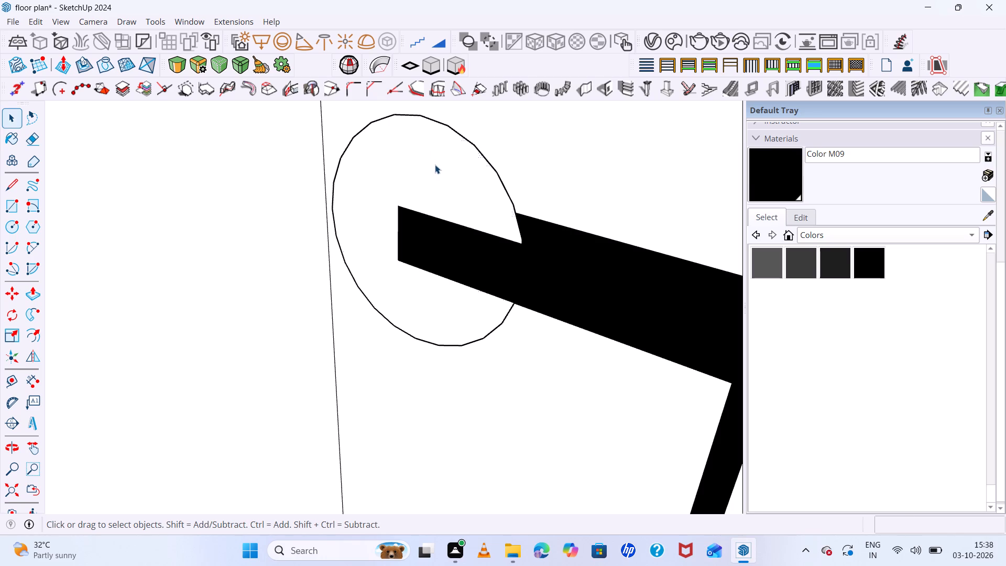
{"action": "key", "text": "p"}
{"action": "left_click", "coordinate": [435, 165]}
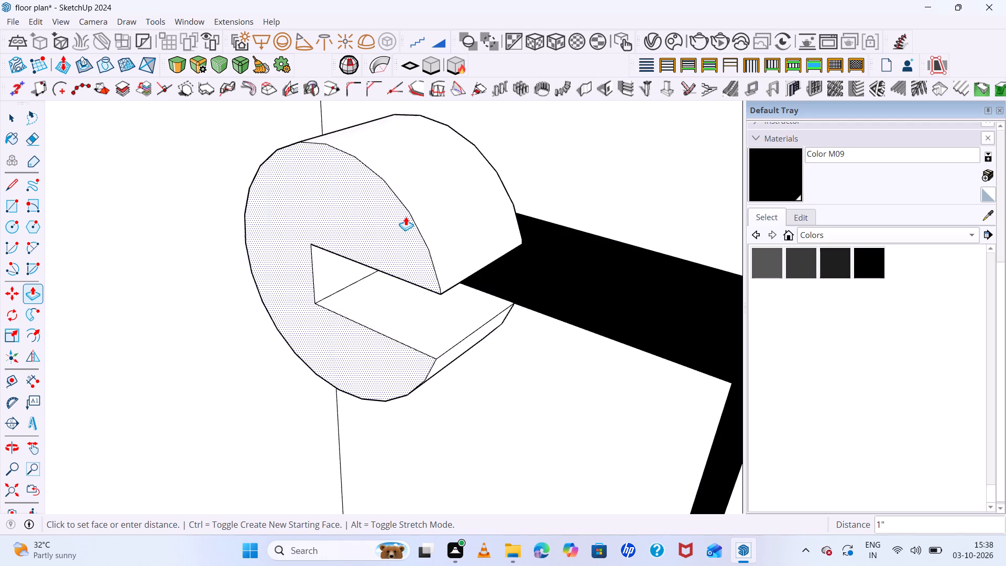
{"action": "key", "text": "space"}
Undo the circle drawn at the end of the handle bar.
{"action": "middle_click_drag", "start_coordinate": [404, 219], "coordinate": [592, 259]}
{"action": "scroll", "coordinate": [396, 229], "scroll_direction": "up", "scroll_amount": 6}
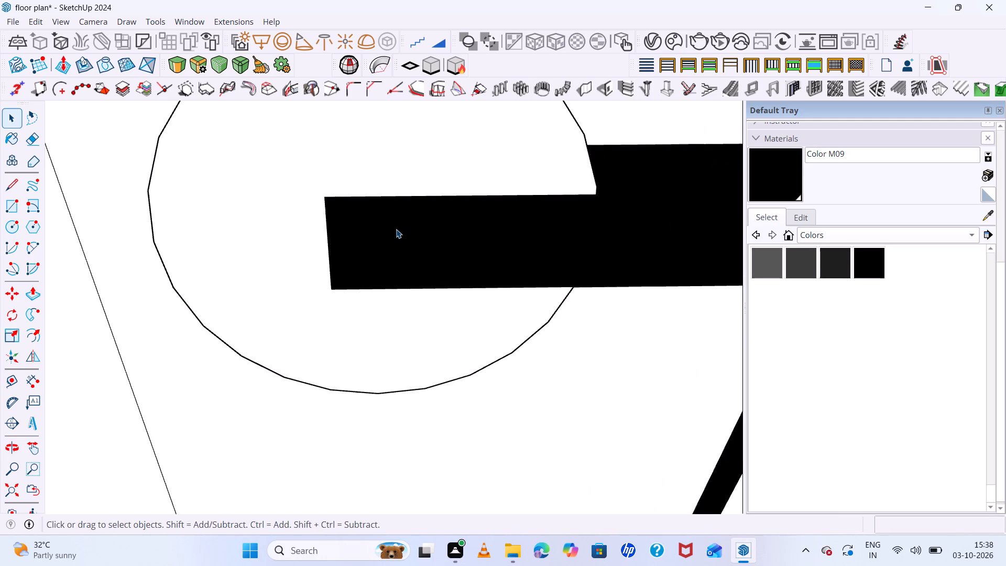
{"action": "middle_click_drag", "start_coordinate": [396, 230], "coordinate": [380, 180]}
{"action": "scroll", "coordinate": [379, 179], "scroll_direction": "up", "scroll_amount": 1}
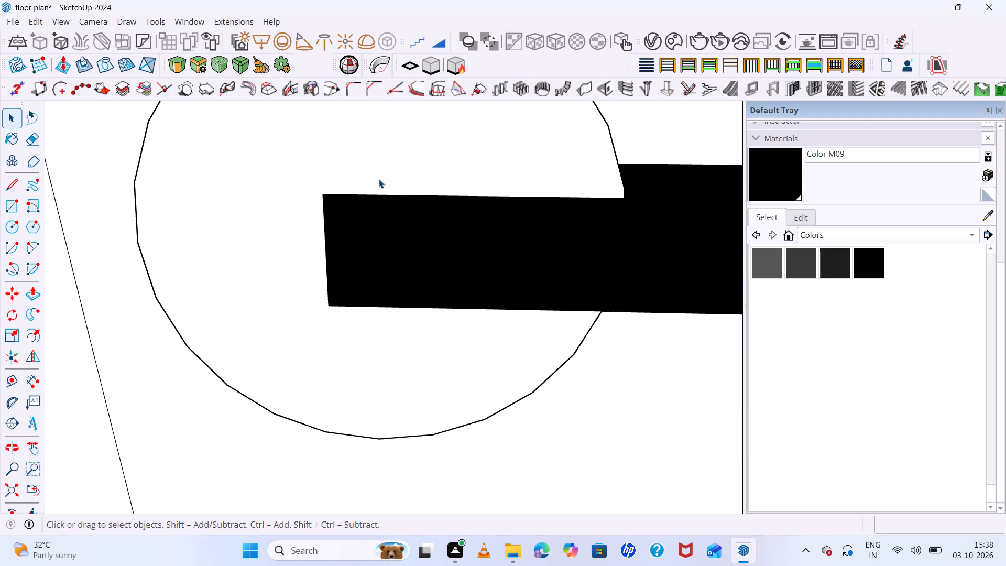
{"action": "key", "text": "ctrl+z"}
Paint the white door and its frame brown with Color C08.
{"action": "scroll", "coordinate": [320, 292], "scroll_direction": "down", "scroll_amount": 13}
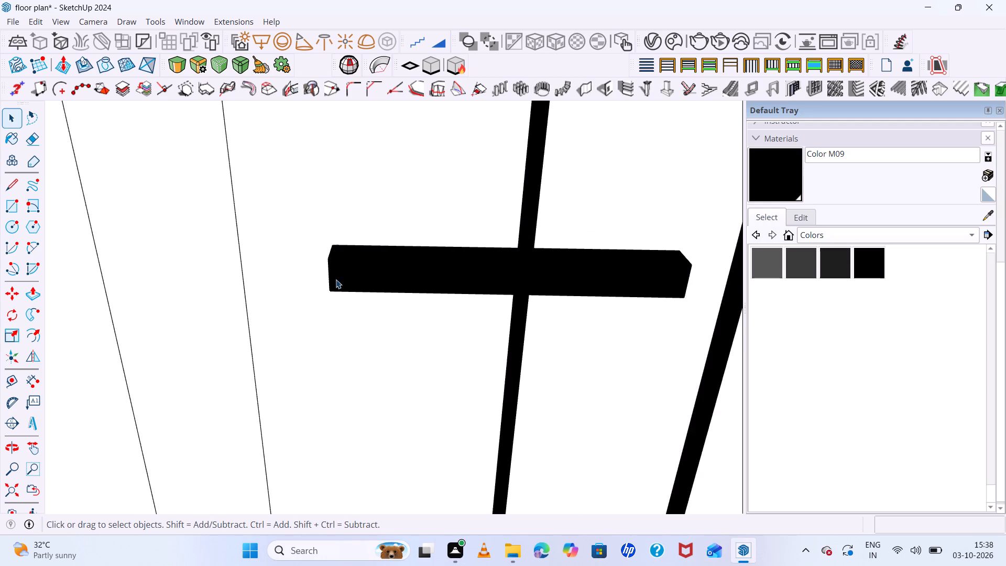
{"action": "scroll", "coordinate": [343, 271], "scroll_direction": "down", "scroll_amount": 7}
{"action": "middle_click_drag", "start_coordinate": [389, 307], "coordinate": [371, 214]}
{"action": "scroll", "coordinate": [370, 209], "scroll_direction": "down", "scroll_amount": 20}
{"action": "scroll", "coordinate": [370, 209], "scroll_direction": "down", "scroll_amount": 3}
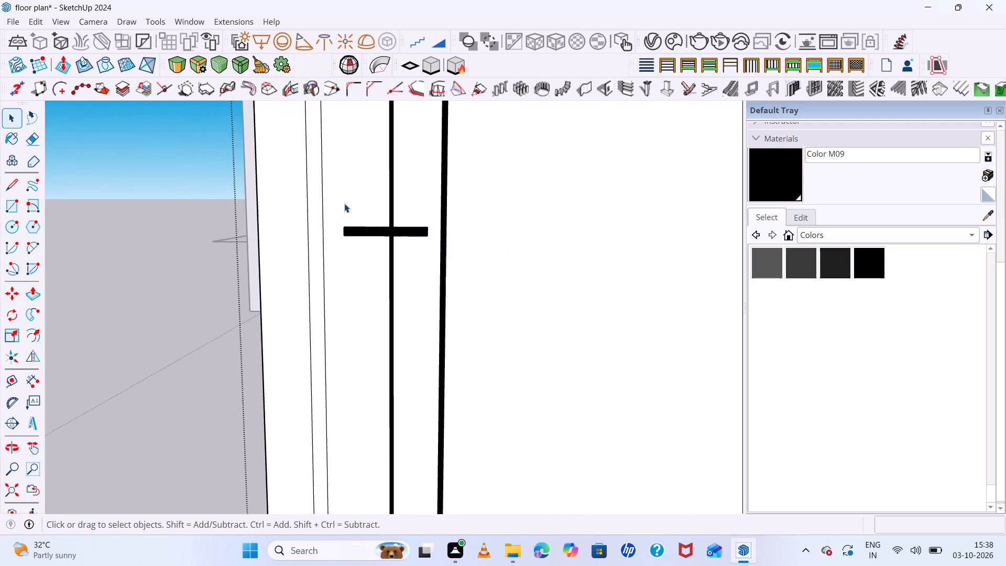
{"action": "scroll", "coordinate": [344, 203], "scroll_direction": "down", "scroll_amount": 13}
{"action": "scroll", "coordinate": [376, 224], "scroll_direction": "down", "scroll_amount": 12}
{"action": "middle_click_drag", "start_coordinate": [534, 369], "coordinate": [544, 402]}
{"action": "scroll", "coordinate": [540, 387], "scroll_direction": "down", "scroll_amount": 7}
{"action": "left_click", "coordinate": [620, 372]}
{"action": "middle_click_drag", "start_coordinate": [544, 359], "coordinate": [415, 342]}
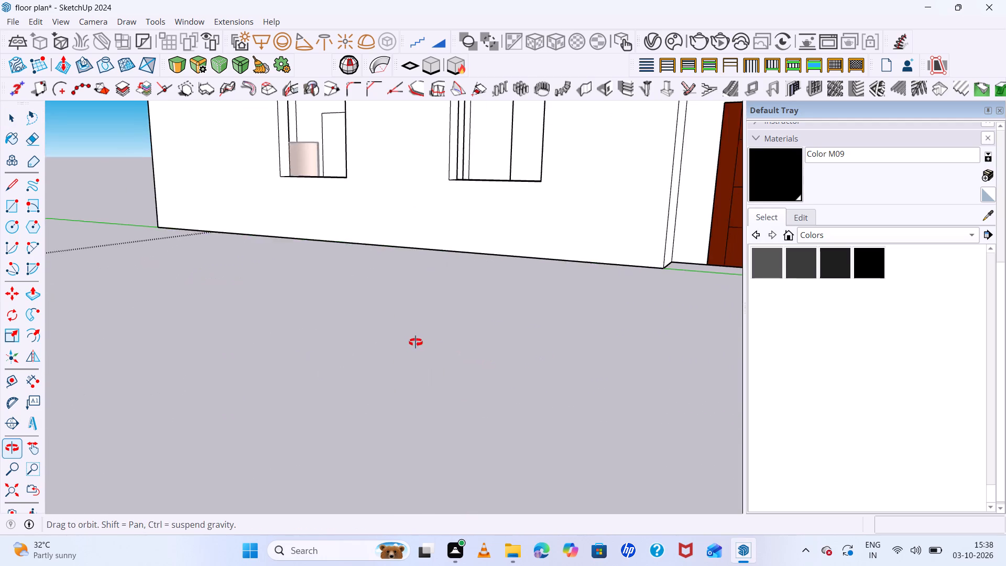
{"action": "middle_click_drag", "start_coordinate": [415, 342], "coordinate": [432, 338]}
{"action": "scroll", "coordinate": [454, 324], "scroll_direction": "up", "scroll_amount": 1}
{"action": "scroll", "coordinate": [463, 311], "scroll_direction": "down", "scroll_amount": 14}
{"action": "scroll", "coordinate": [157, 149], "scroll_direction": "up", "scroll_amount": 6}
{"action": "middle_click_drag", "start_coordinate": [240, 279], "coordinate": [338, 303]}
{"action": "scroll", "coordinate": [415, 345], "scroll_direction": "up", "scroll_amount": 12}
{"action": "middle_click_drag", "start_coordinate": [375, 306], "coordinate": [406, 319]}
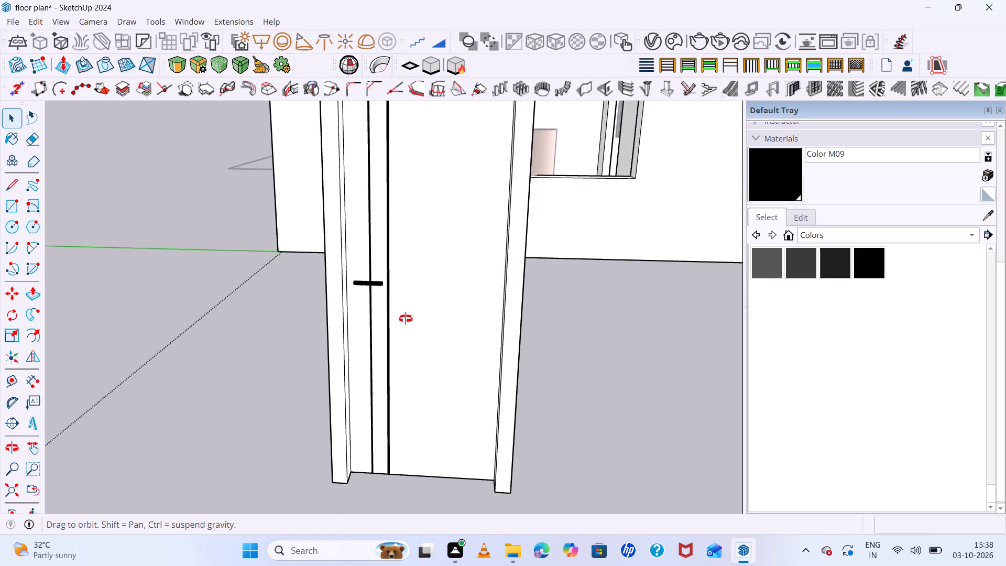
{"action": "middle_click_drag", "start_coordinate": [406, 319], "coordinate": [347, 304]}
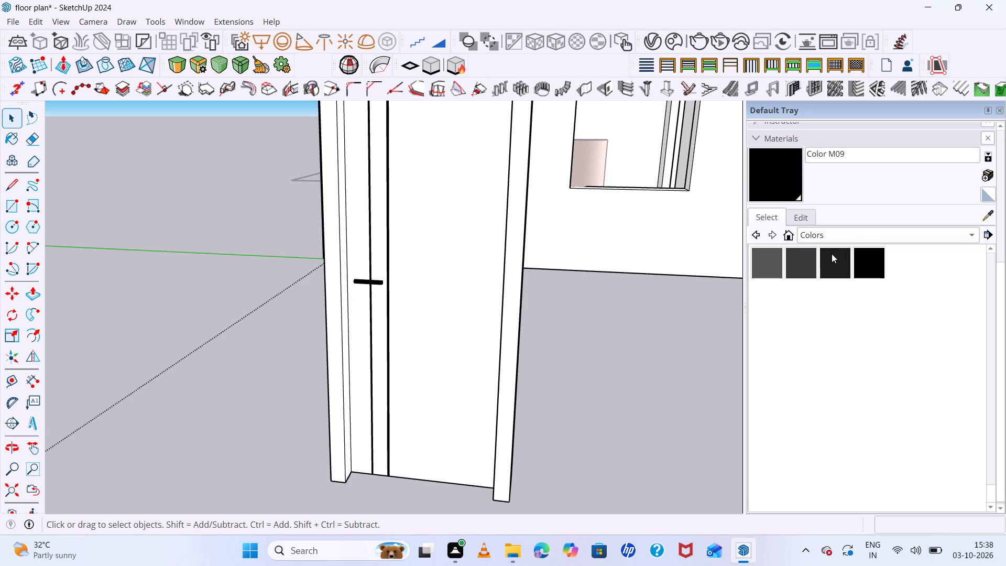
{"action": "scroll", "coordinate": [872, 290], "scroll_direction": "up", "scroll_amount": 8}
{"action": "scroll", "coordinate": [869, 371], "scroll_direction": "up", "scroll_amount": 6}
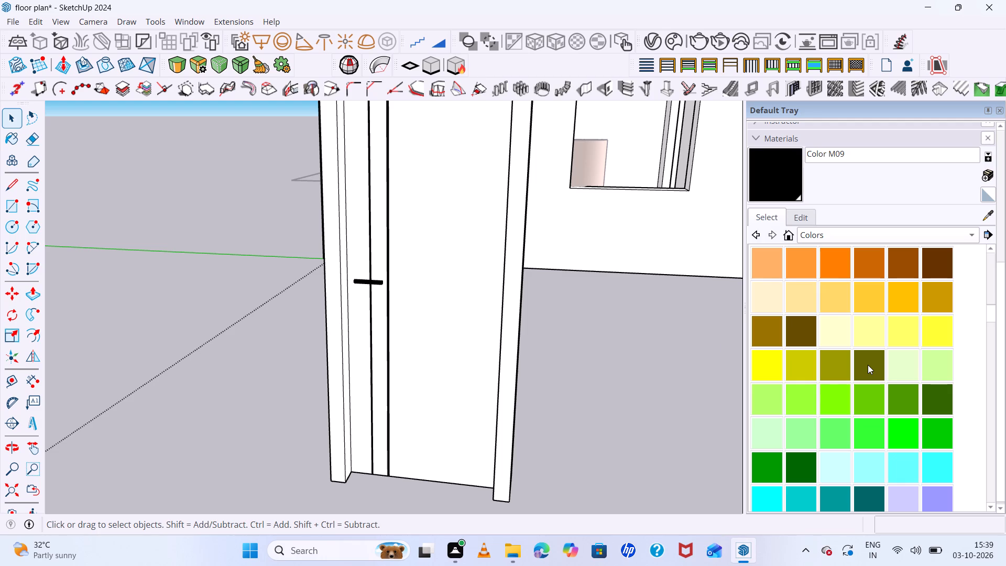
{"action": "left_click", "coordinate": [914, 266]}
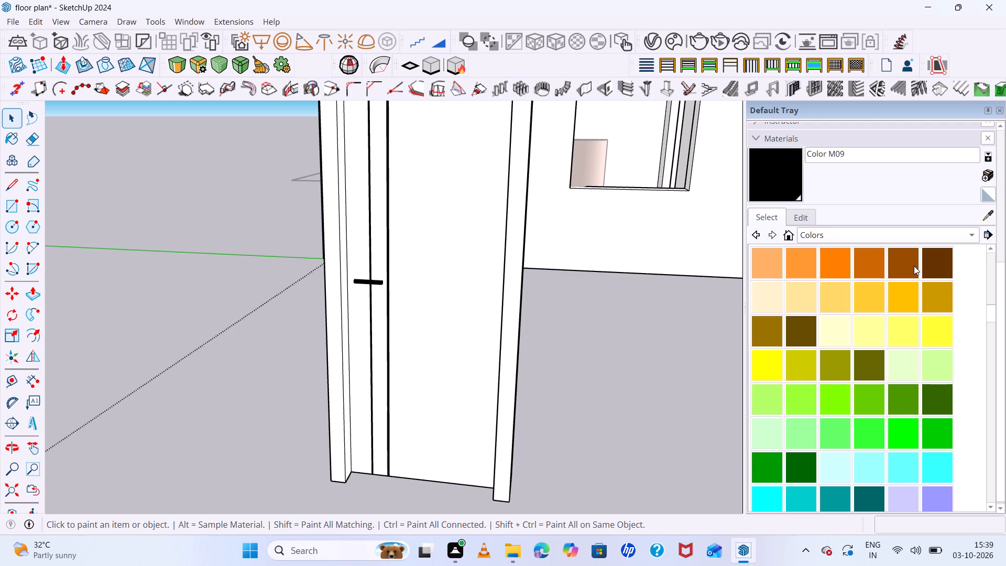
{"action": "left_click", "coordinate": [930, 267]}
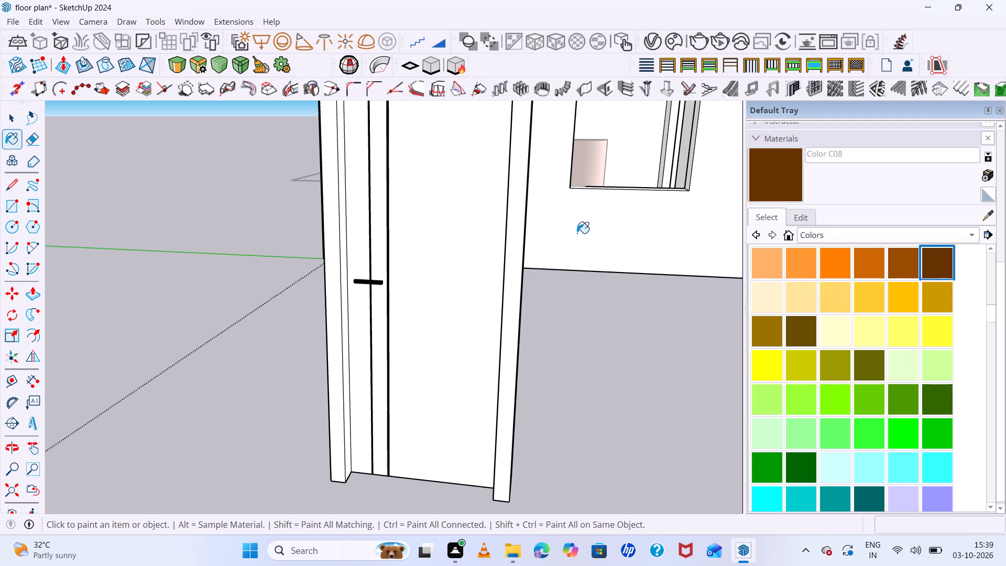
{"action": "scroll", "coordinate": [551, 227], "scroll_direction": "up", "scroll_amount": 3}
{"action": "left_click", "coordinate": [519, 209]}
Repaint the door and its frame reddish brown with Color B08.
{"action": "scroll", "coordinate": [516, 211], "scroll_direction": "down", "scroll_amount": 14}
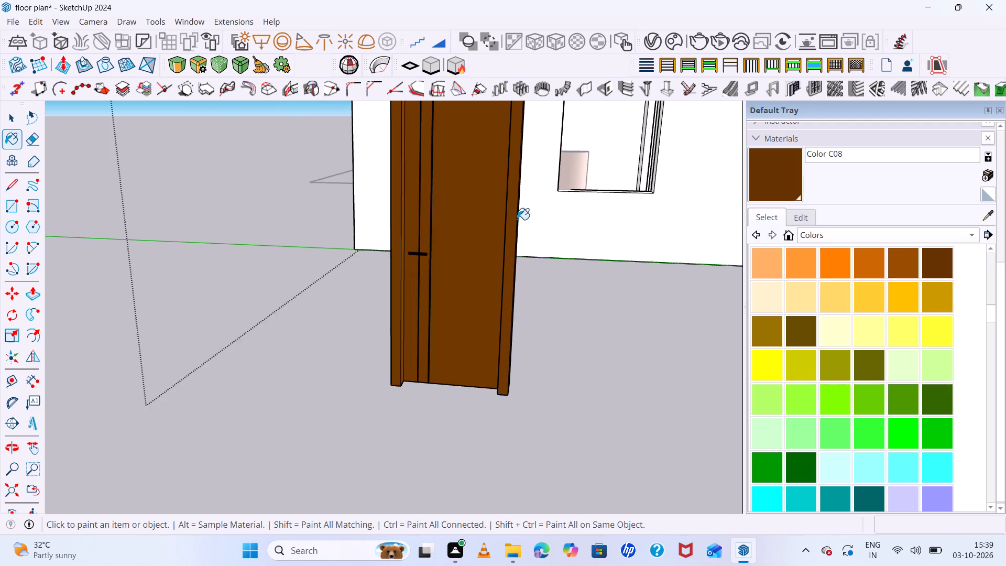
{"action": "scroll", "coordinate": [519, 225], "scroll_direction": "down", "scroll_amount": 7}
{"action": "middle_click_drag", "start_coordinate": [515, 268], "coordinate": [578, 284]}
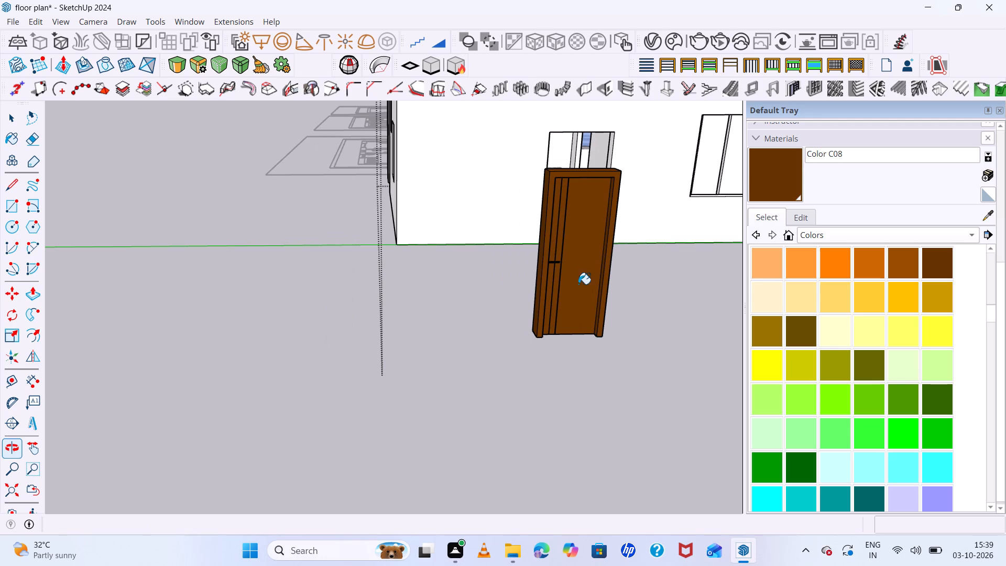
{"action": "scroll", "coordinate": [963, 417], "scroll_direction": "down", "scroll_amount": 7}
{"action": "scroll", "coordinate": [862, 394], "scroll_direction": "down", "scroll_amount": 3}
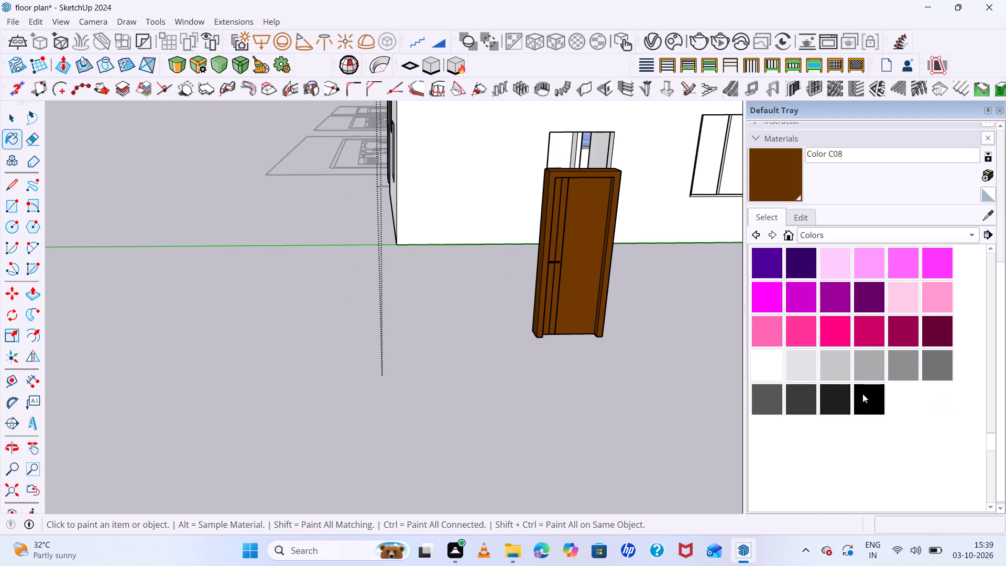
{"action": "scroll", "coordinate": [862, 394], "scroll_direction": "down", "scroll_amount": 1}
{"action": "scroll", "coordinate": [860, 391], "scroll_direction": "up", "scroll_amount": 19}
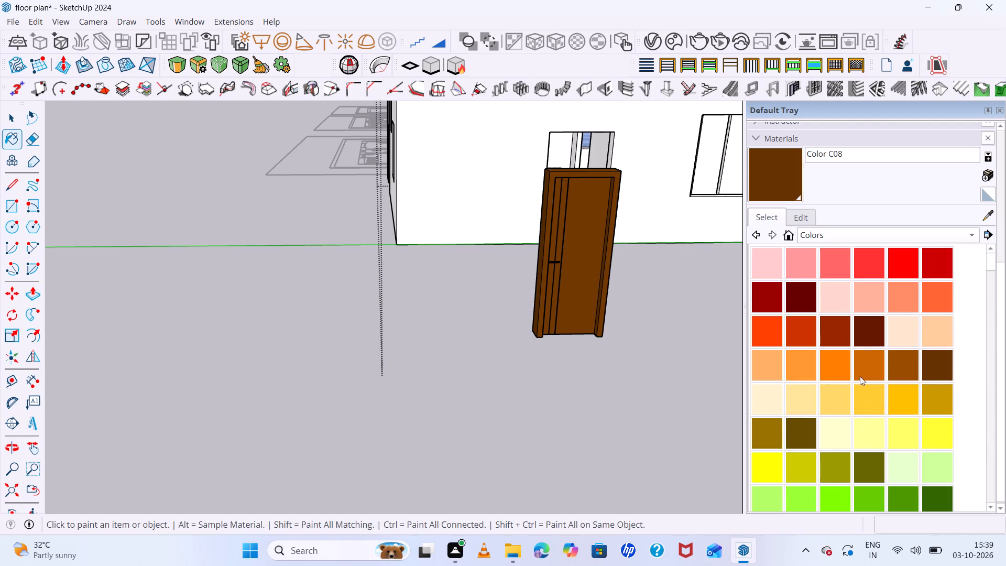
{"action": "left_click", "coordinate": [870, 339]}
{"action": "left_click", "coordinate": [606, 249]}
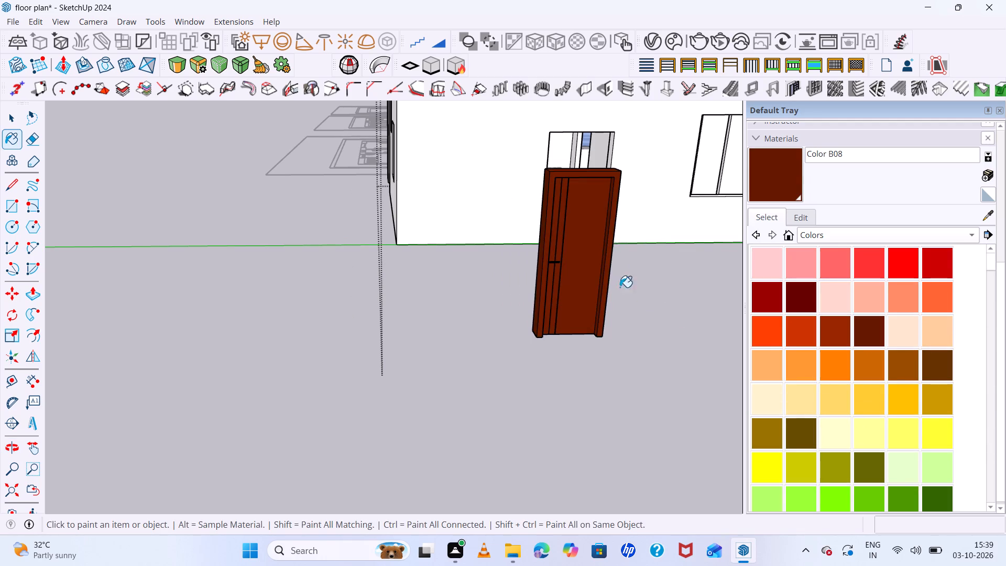
Repaint the door and its frame brown with Color C08.
{"action": "middle_click_drag", "start_coordinate": [620, 287], "coordinate": [555, 288]}
{"action": "scroll", "coordinate": [560, 285], "scroll_direction": "up", "scroll_amount": 1}
{"action": "scroll", "coordinate": [562, 280], "scroll_direction": "down", "scroll_amount": 11}
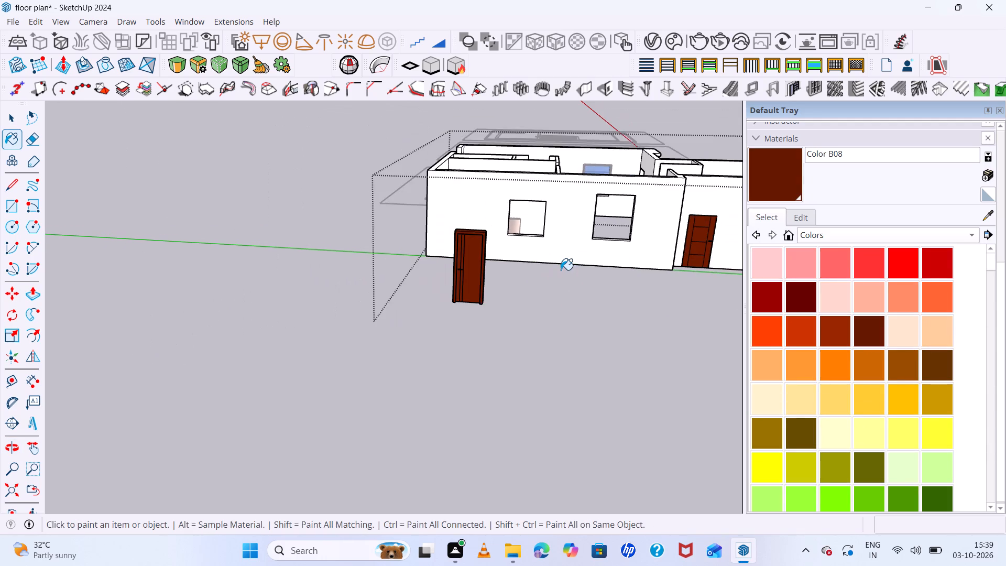
{"action": "scroll", "coordinate": [561, 270], "scroll_direction": "down", "scroll_amount": 4}
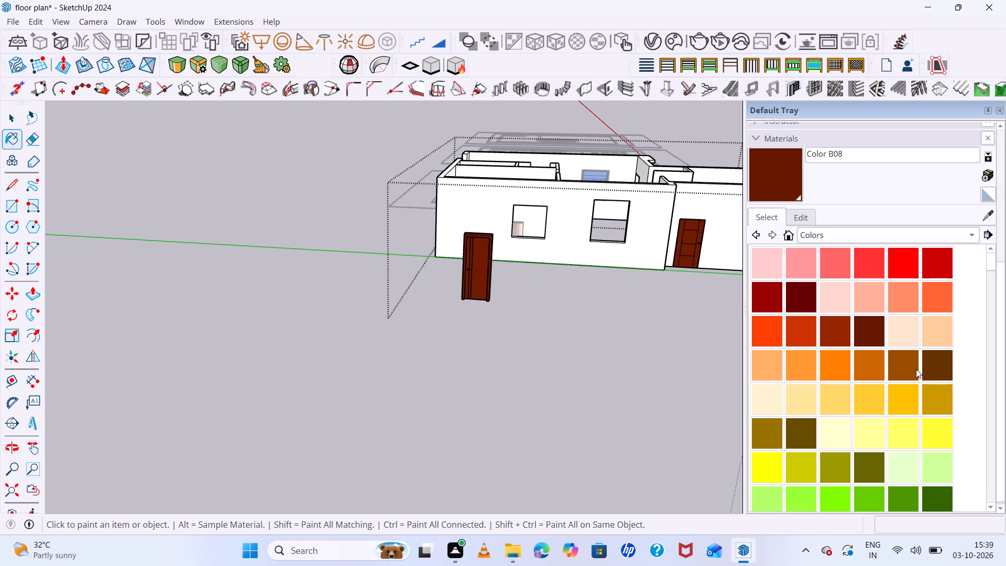
{"action": "left_click", "coordinate": [916, 369]}
{"action": "left_click", "coordinate": [932, 369]}
{"action": "scroll", "coordinate": [466, 261], "scroll_direction": "up", "scroll_amount": 5}
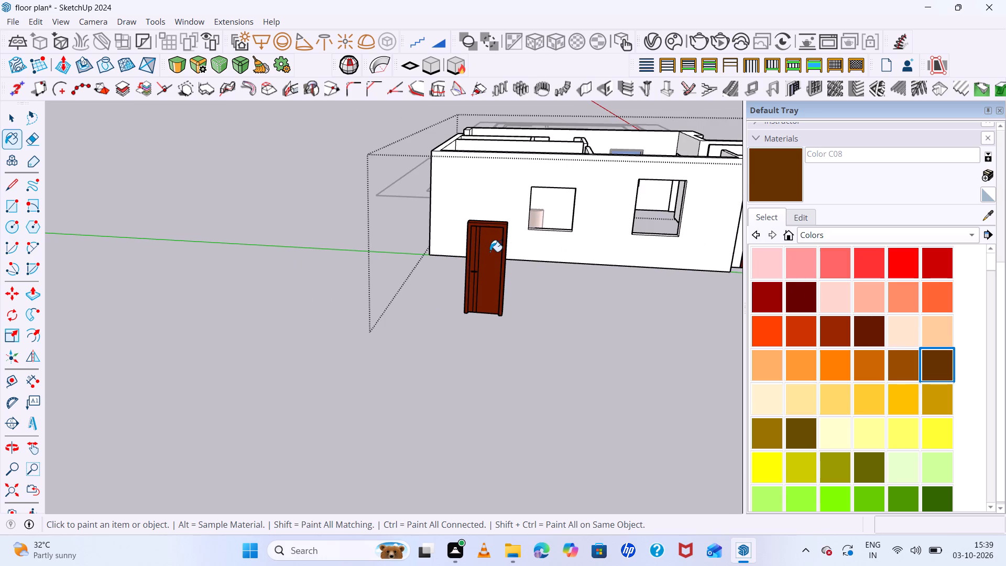
{"action": "left_click", "coordinate": [490, 254]}
Move the brown door by its bottom frame corner to the open ground beside the house's side wall.
{"action": "middle_click_drag", "start_coordinate": [539, 325], "coordinate": [550, 332]}
{"action": "key", "text": "m"}
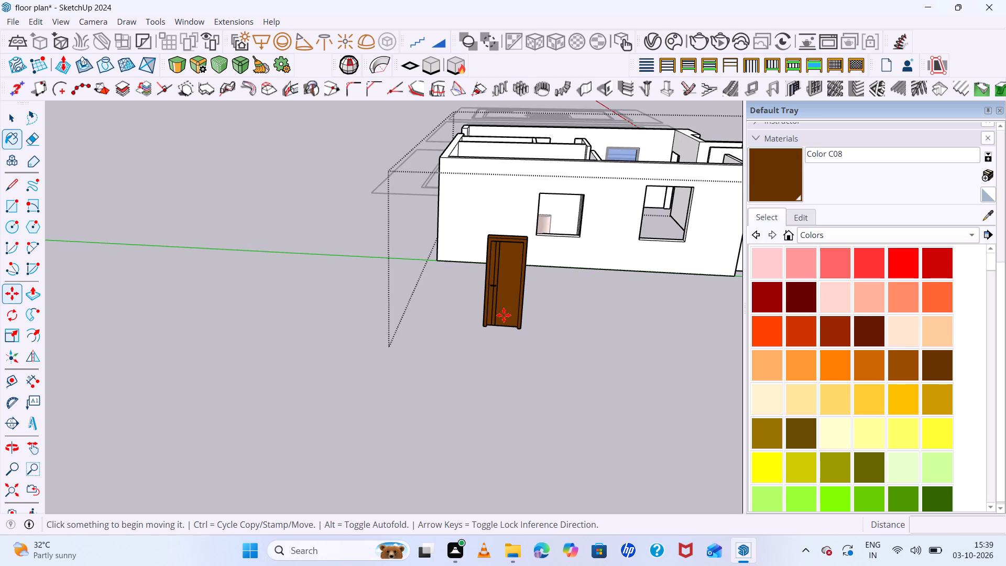
{"action": "scroll", "coordinate": [491, 328], "scroll_direction": "up", "scroll_amount": 6}
{"action": "middle_click_drag", "start_coordinate": [506, 356], "coordinate": [584, 370]}
{"action": "scroll", "coordinate": [603, 332], "scroll_direction": "up", "scroll_amount": 6}
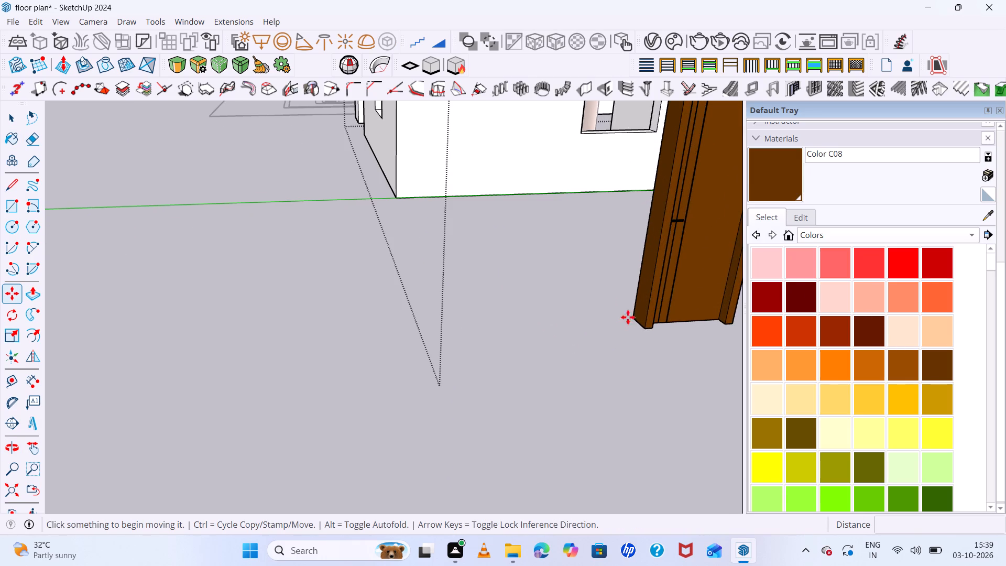
{"action": "left_click", "coordinate": [630, 316]}
{"action": "scroll", "coordinate": [584, 205], "scroll_direction": "down", "scroll_amount": 11}
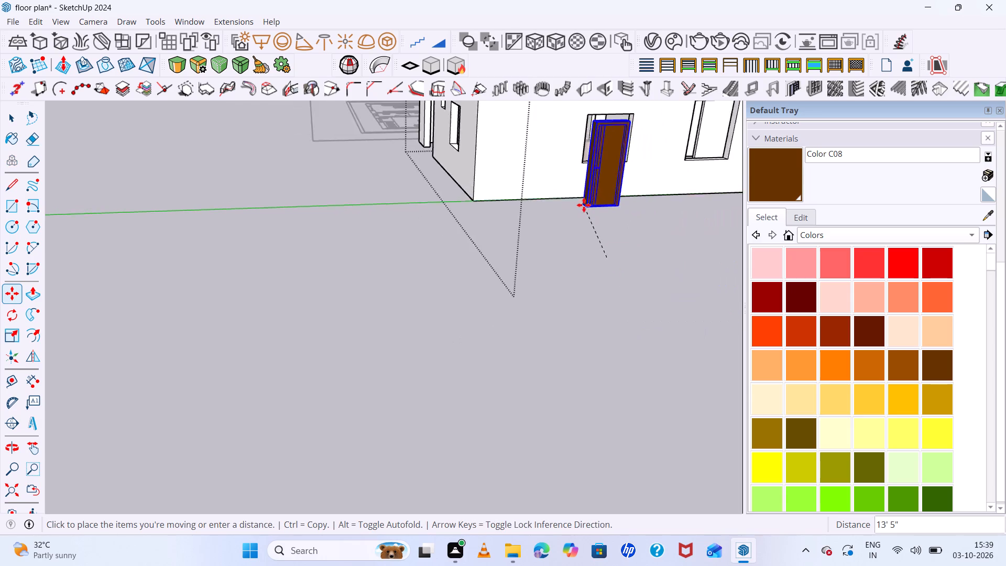
{"action": "scroll", "coordinate": [584, 205], "scroll_direction": "down", "scroll_amount": 17}
{"action": "scroll", "coordinate": [566, 141], "scroll_direction": "up", "scroll_amount": 12}
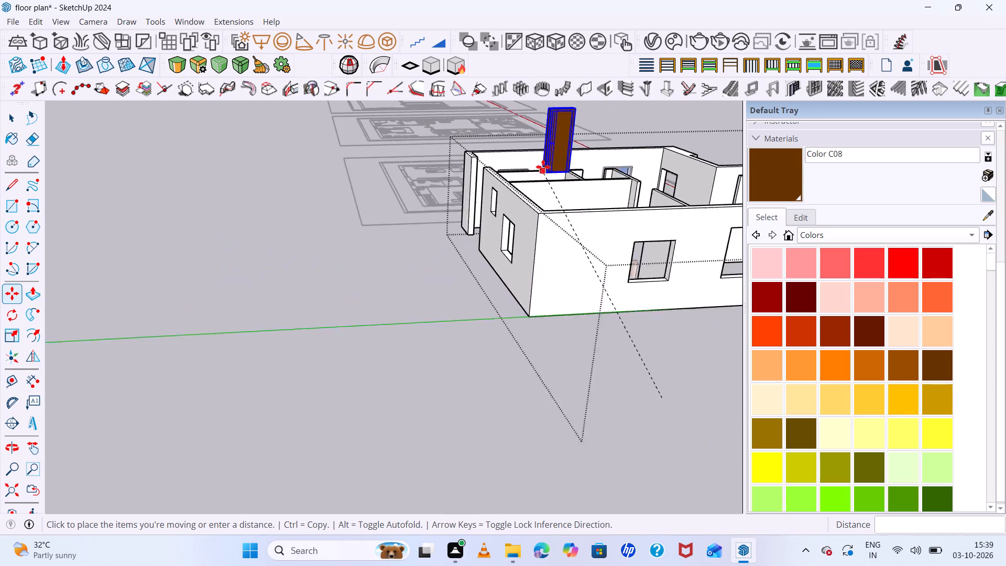
{"action": "middle_click_drag", "start_coordinate": [546, 202], "coordinate": [537, 263]}
{"action": "scroll", "coordinate": [537, 257], "scroll_direction": "up", "scroll_amount": 6}
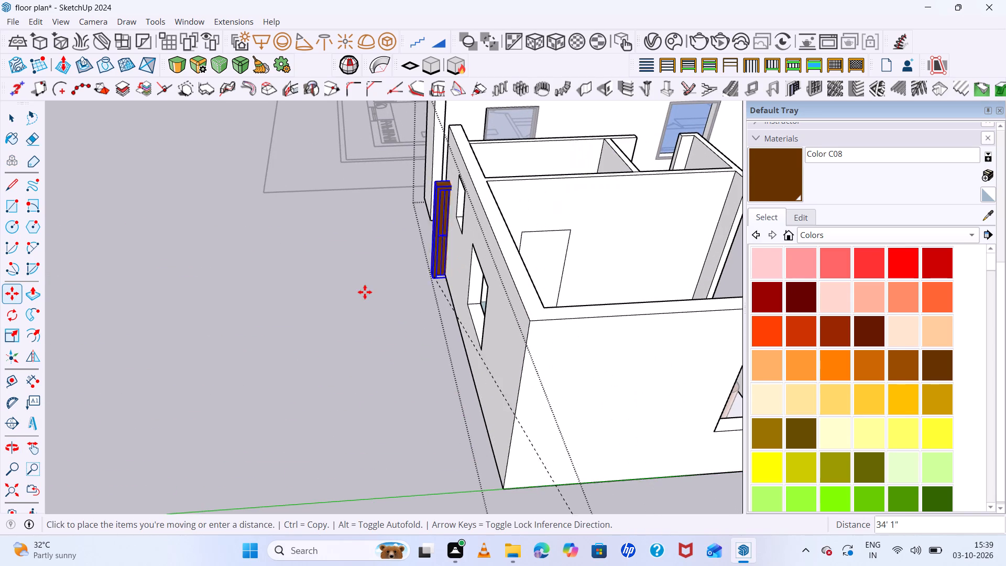
{"action": "left_click", "coordinate": [342, 314]}
Cut the plain face out of the doorway outline in the bedroom's inner wall.
{"action": "key", "text": "space"}
{"action": "left_click", "coordinate": [540, 262]}
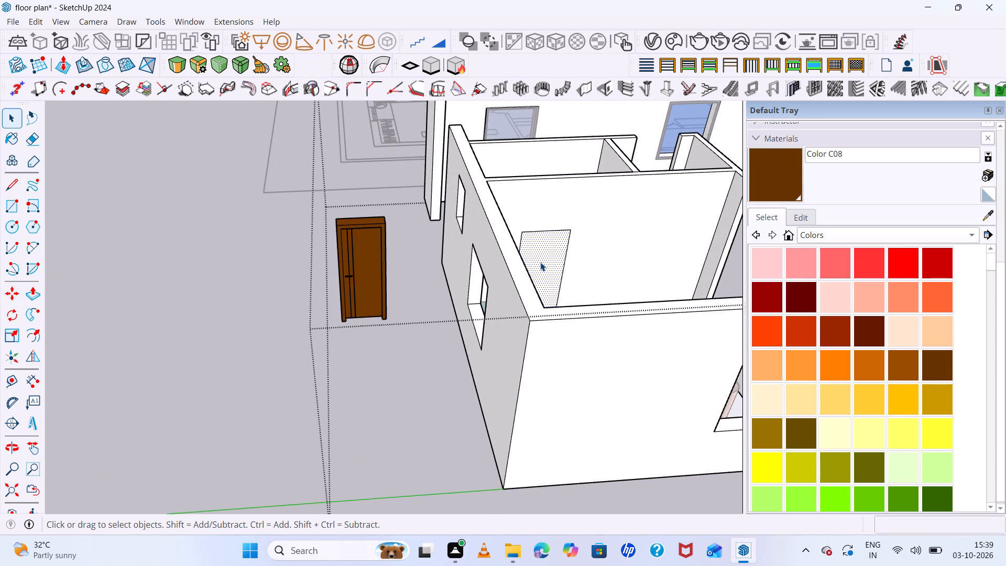
{"action": "key", "text": "ctrl+x"}
Move the brown door by its bottom frame corner about 10' 6" from outside to the bedroom's doorway opening.
{"action": "scroll", "coordinate": [540, 262], "scroll_direction": "down", "scroll_amount": 6}
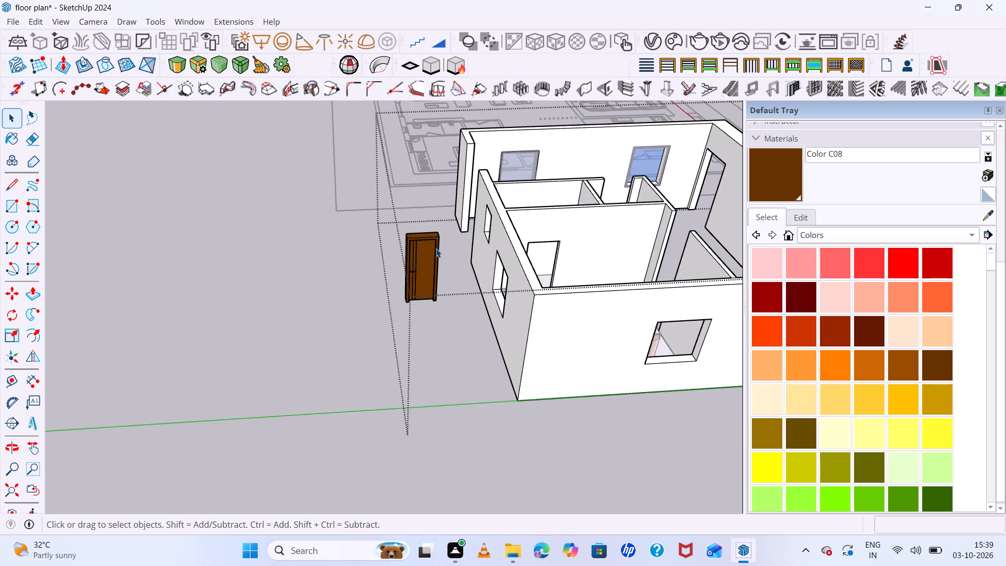
{"action": "left_click_drag", "start_coordinate": [432, 226], "coordinate": [411, 278]}
{"action": "left_click", "coordinate": [410, 279]}
{"action": "key", "text": "m"}
{"action": "scroll", "coordinate": [396, 300], "scroll_direction": "up", "scroll_amount": 2}
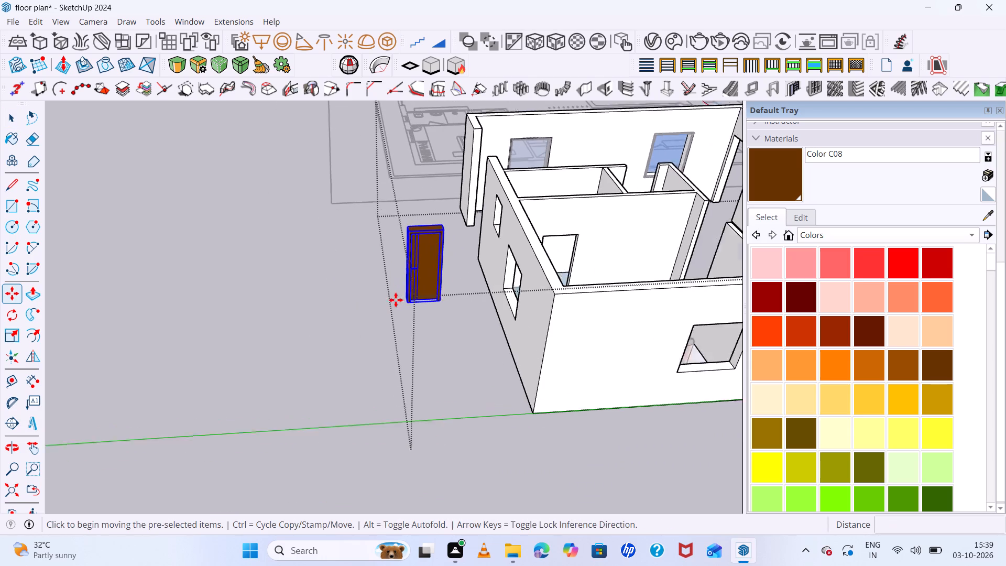
{"action": "scroll", "coordinate": [396, 300], "scroll_direction": "up", "scroll_amount": 14}
{"action": "middle_click_drag", "start_coordinate": [423, 322], "coordinate": [465, 333]}
{"action": "scroll", "coordinate": [434, 280], "scroll_direction": "up", "scroll_amount": 5}
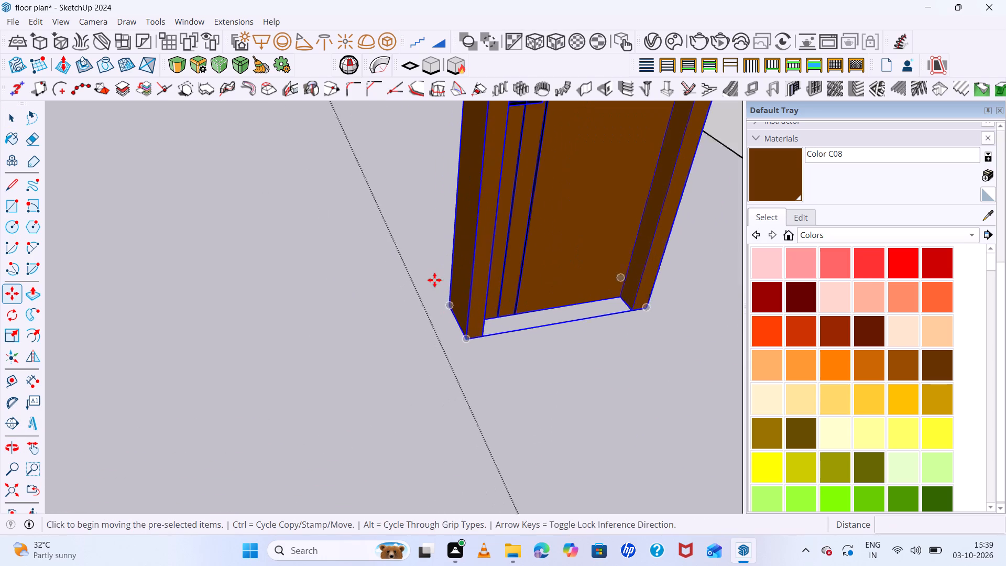
{"action": "left_click", "coordinate": [449, 309]}
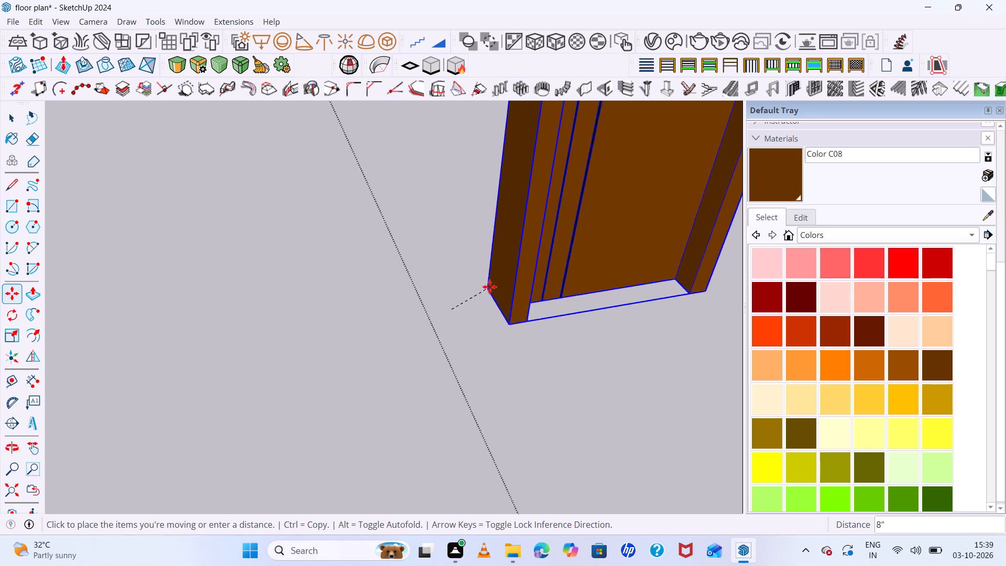
{"action": "scroll", "coordinate": [505, 235], "scroll_direction": "down", "scroll_amount": 7}
{"action": "scroll", "coordinate": [411, 241], "scroll_direction": "down", "scroll_amount": 11}
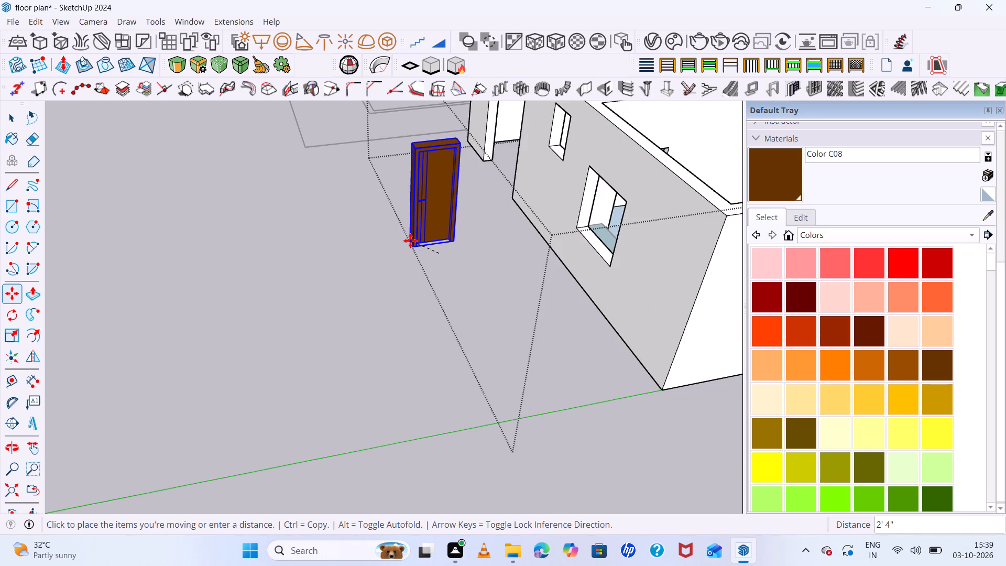
{"action": "scroll", "coordinate": [410, 241], "scroll_direction": "down", "scroll_amount": 6}
{"action": "scroll", "coordinate": [561, 201], "scroll_direction": "up", "scroll_amount": 6}
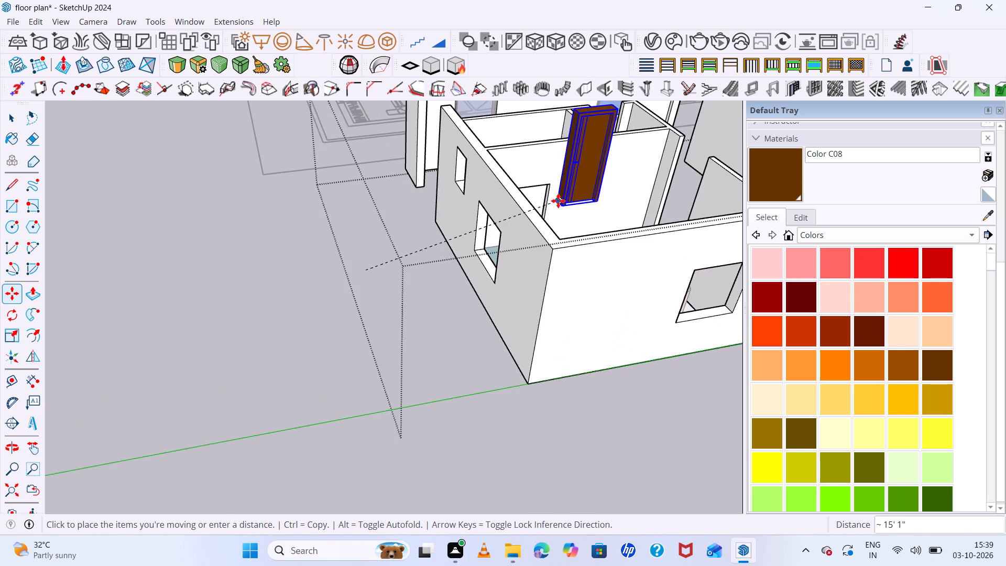
{"action": "middle_click_drag", "start_coordinate": [557, 201], "coordinate": [513, 247]}
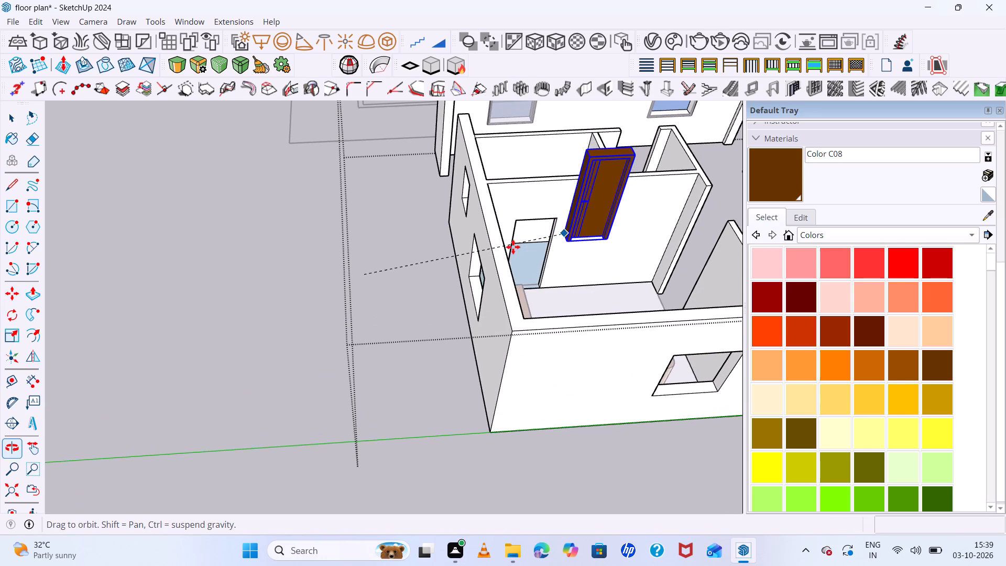
{"action": "scroll", "coordinate": [519, 257], "scroll_direction": "up", "scroll_amount": 4}
{"action": "scroll", "coordinate": [523, 301], "scroll_direction": "up", "scroll_amount": 5}
{"action": "middle_click_drag", "start_coordinate": [536, 293], "coordinate": [526, 304]}
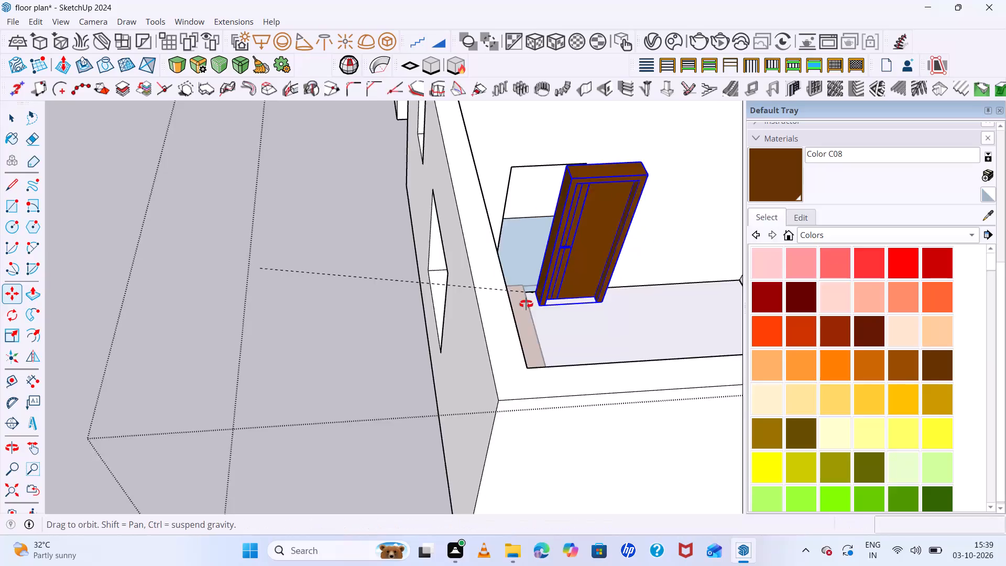
{"action": "middle_click_drag", "start_coordinate": [526, 304], "coordinate": [470, 334]}
{"action": "scroll", "coordinate": [506, 310], "scroll_direction": "up", "scroll_amount": 16}
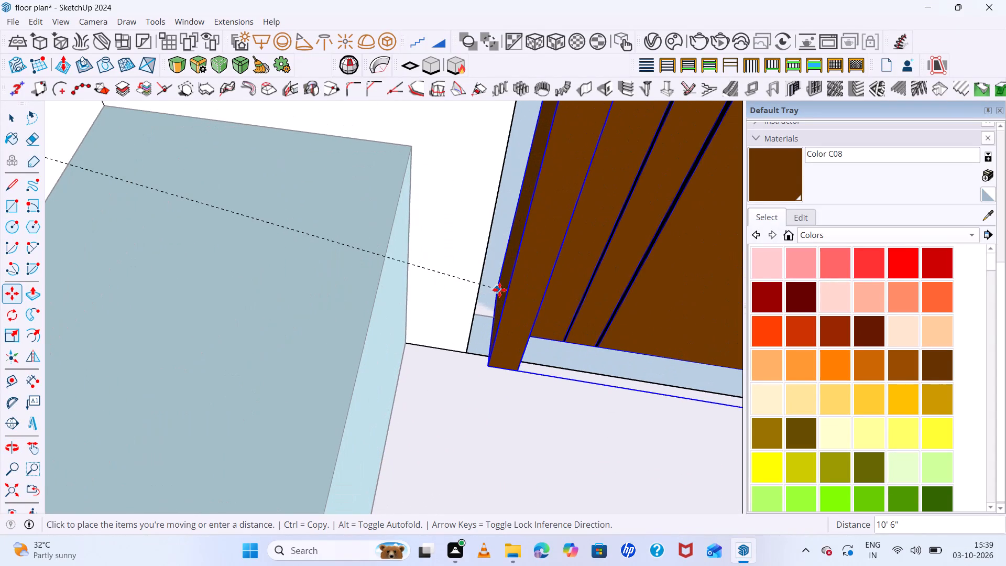
{"action": "left_click", "coordinate": [499, 290]}
Snap the door frame's bottom front corner onto the bottom corner of the doorway opening.
{"action": "left_click", "coordinate": [489, 366]}
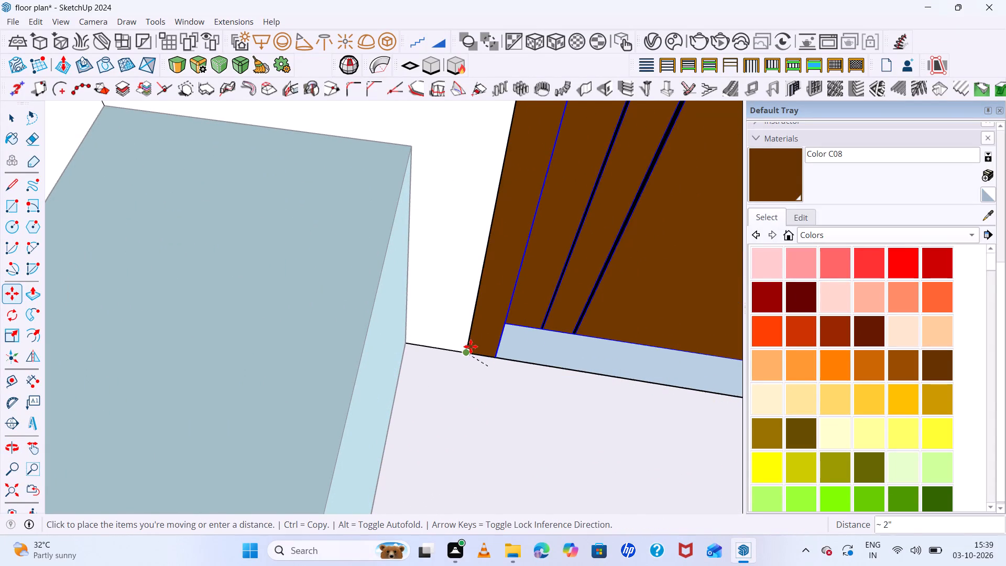
{"action": "left_click", "coordinate": [470, 346]}
Cut the leftover pale blue face out of the gap beneath the door.
{"action": "scroll", "coordinate": [419, 347], "scroll_direction": "down", "scroll_amount": 14}
{"action": "middle_click_drag", "start_coordinate": [530, 378], "coordinate": [535, 333]}
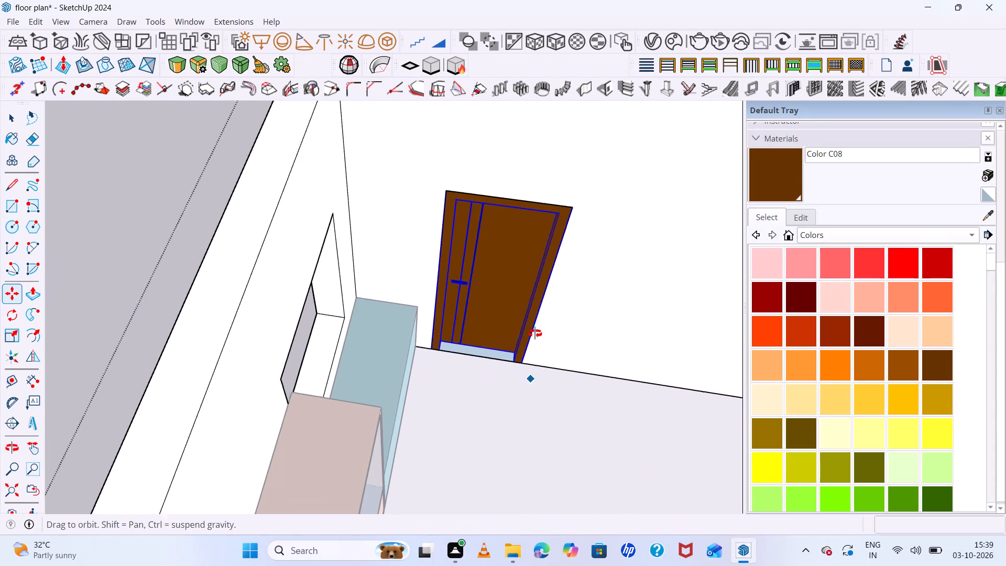
{"action": "middle_click_drag", "start_coordinate": [535, 333], "coordinate": [502, 321]}
{"action": "scroll", "coordinate": [474, 367], "scroll_direction": "up", "scroll_amount": 6}
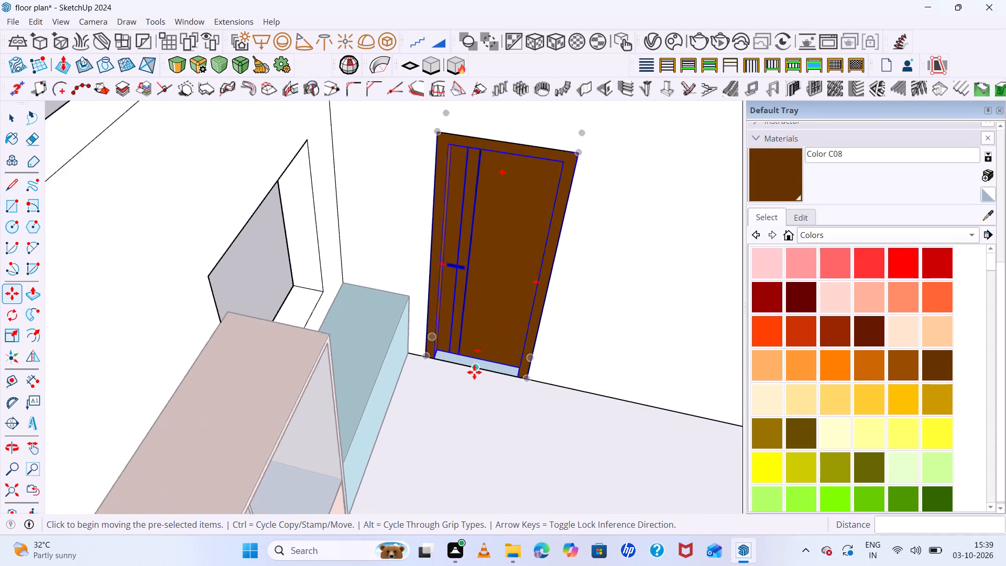
{"action": "key", "text": "space"}
{"action": "left_click", "coordinate": [485, 364]}
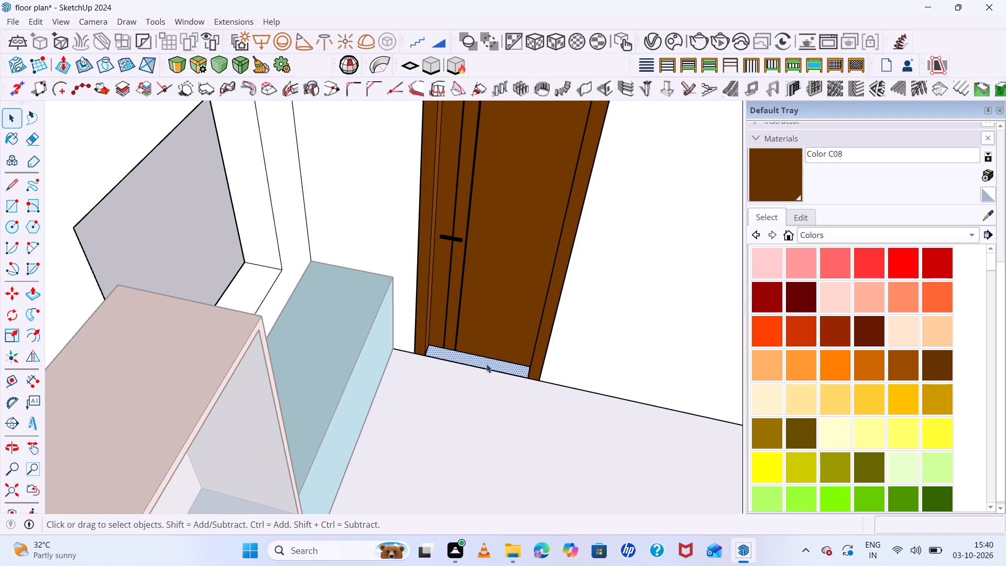
{"action": "key", "text": "ctrl+x"}
Draw a rectangle of about 2' 3" by 4" filling the gap between the door's bottom edge and the floor.
{"action": "scroll", "coordinate": [479, 362], "scroll_direction": "down", "scroll_amount": 6}
{"action": "scroll", "coordinate": [474, 360], "scroll_direction": "up", "scroll_amount": 6}
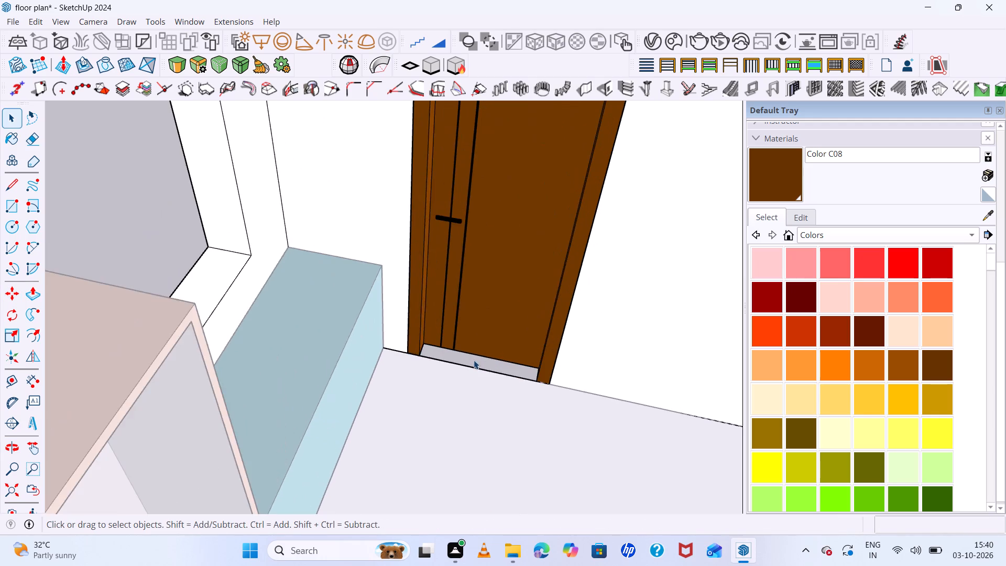
{"action": "scroll", "coordinate": [474, 360], "scroll_direction": "up", "scroll_amount": 5}
{"action": "middle_click_drag", "start_coordinate": [486, 391], "coordinate": [509, 423]}
{"action": "scroll", "coordinate": [504, 382], "scroll_direction": "up", "scroll_amount": 3}
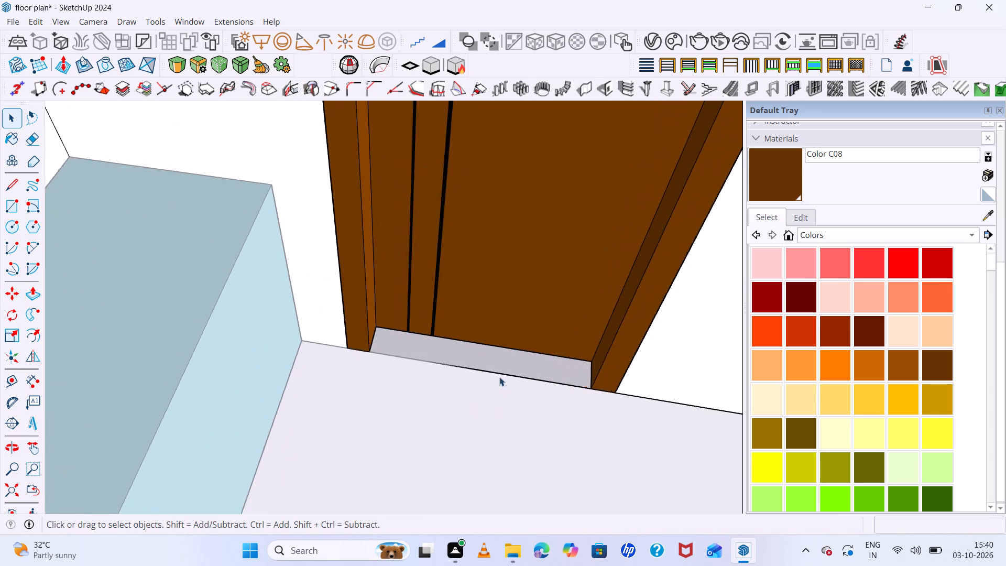
{"action": "scroll", "coordinate": [499, 377], "scroll_direction": "up", "scroll_amount": 3}
{"action": "key", "text": "r"}
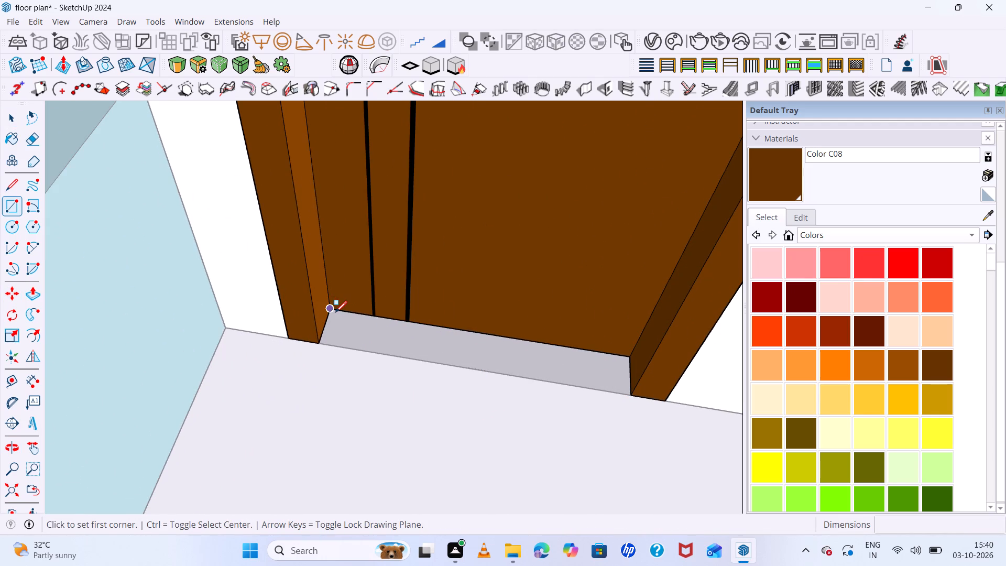
{"action": "left_click", "coordinate": [335, 312]}
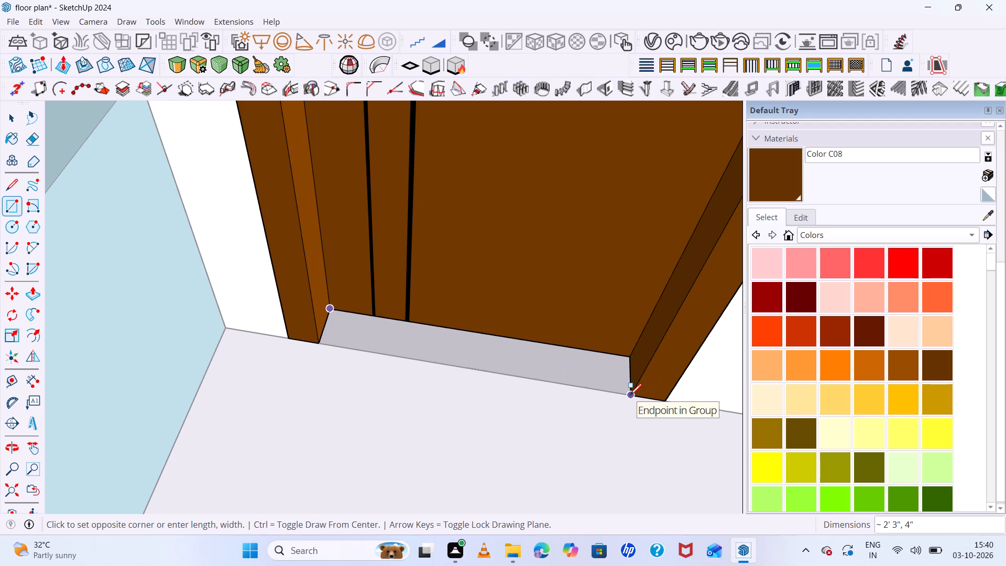
{"action": "left_click", "coordinate": [630, 395]}
Paint the new strip beneath the door with Color C08 and leave the group editing.
{"action": "left_click", "coordinate": [756, 175]}
{"action": "left_click", "coordinate": [468, 349]}
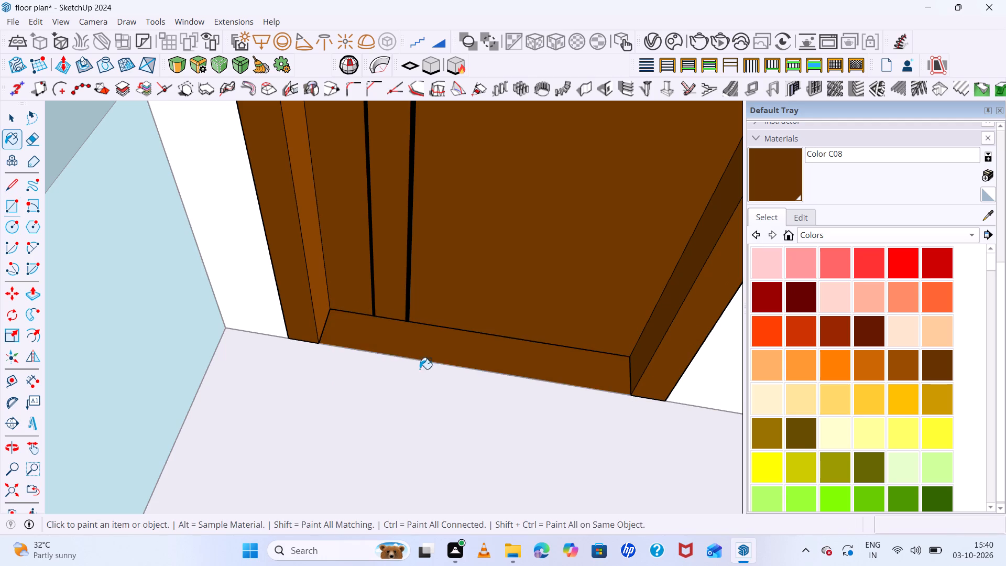
{"action": "scroll", "coordinate": [254, 407], "scroll_direction": "down", "scroll_amount": 12}
{"action": "middle_click_drag", "start_coordinate": [422, 419], "coordinate": [458, 390]}
{"action": "scroll", "coordinate": [404, 375], "scroll_direction": "down", "scroll_amount": 20}
{"action": "scroll", "coordinate": [404, 375], "scroll_direction": "down", "scroll_amount": 4}
{"action": "key", "text": "space"}
{"action": "left_click", "coordinate": [187, 249]}
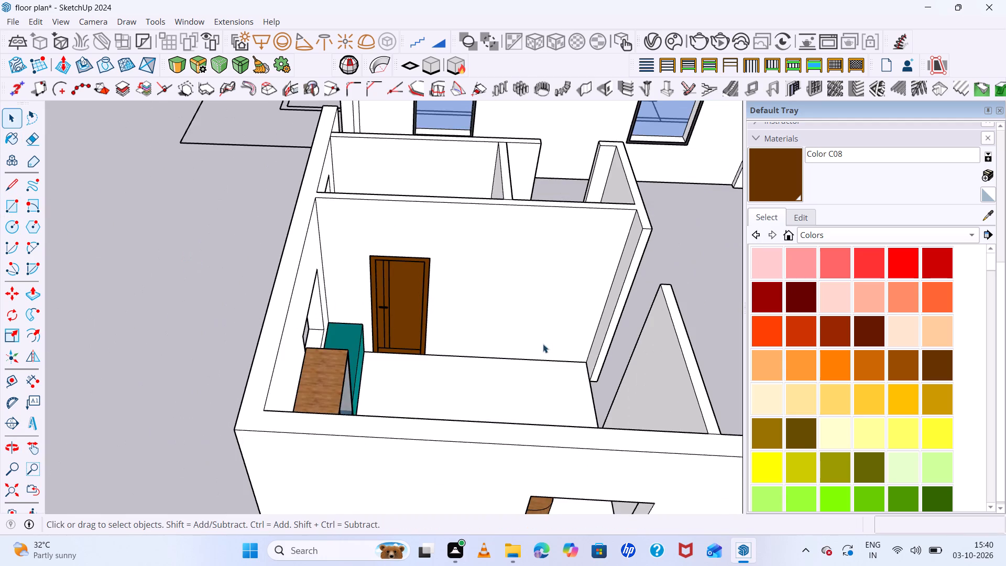
Examine how the door sits in the bedroom wall from both sides.
{"action": "scroll", "coordinate": [543, 344], "scroll_direction": "down", "scroll_amount": 5}
{"action": "middle_click_drag", "start_coordinate": [548, 360], "coordinate": [324, 394]}
{"action": "scroll", "coordinate": [395, 362], "scroll_direction": "up", "scroll_amount": 15}
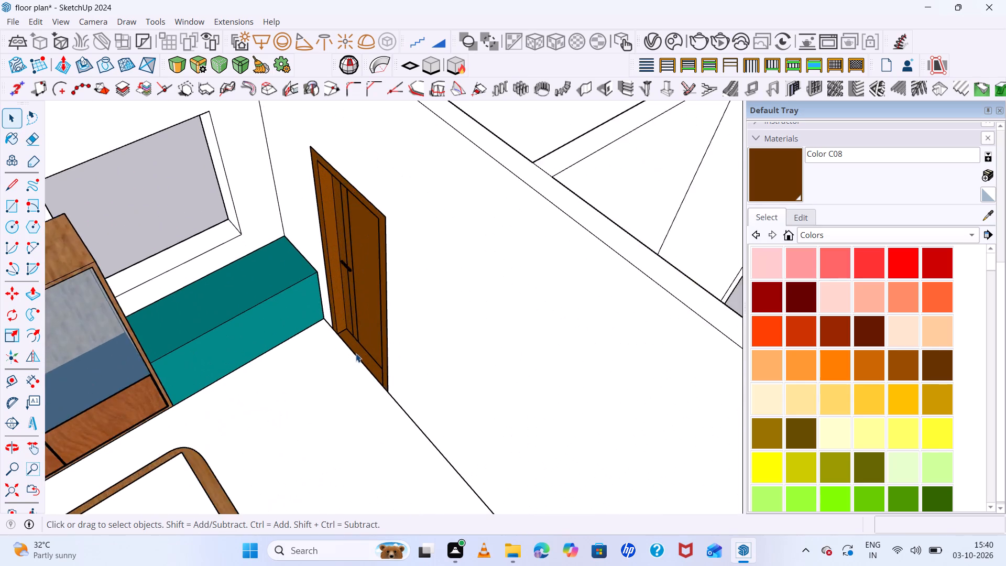
{"action": "scroll", "coordinate": [356, 353], "scroll_direction": "up", "scroll_amount": 11}
{"action": "scroll", "coordinate": [359, 349], "scroll_direction": "down", "scroll_amount": 15}
{"action": "middle_click_drag", "start_coordinate": [385, 378], "coordinate": [518, 369]}
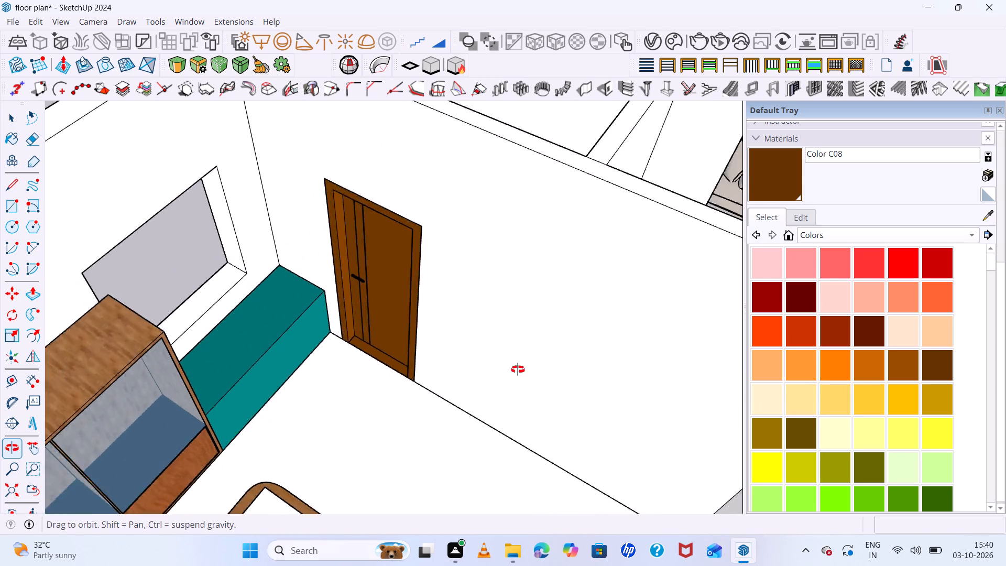
{"action": "middle_click_drag", "start_coordinate": [518, 369], "coordinate": [421, 354]}
{"action": "scroll", "coordinate": [419, 352], "scroll_direction": "up", "scroll_amount": 1}
{"action": "scroll", "coordinate": [415, 340], "scroll_direction": "down", "scroll_amount": 11}
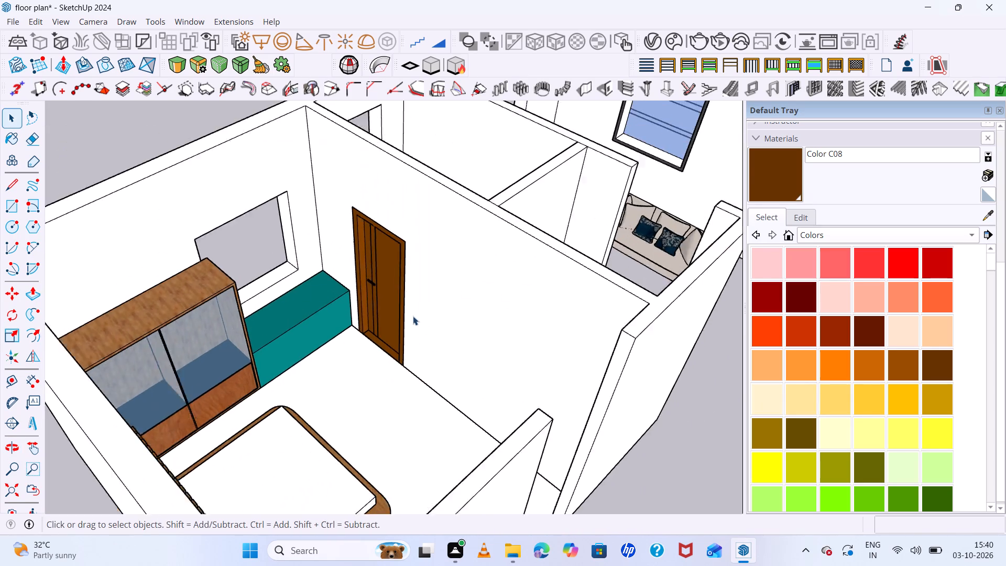
{"action": "scroll", "coordinate": [413, 316], "scroll_direction": "down", "scroll_amount": 2}
{"action": "scroll", "coordinate": [501, 308], "scroll_direction": "up", "scroll_amount": 1}
{"action": "middle_click_drag", "start_coordinate": [499, 306], "coordinate": [266, 275]}
{"action": "middle_click_drag", "start_coordinate": [438, 195], "coordinate": [256, 310]}
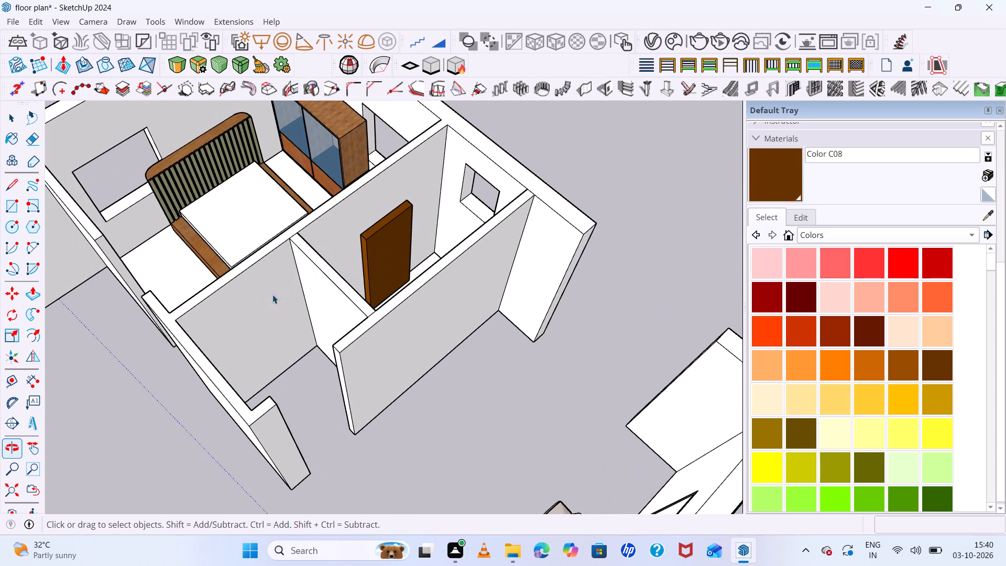
Select the fitted door and move it about 4" toward the bedroom interior by its bottom frame corner.
{"action": "scroll", "coordinate": [365, 223], "scroll_direction": "up", "scroll_amount": 6}
{"action": "scroll", "coordinate": [345, 269], "scroll_direction": "up", "scroll_amount": 5}
{"action": "middle_click_drag", "start_coordinate": [382, 304], "coordinate": [598, 362]}
{"action": "middle_click", "coordinate": [598, 362]}
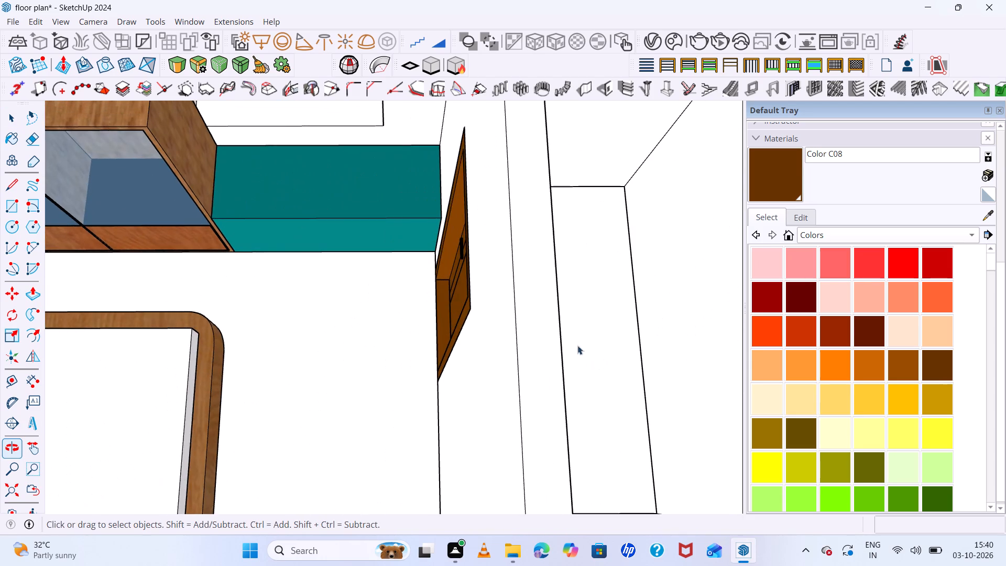
{"action": "scroll", "coordinate": [466, 314], "scroll_direction": "up", "scroll_amount": 6}
{"action": "left_click", "coordinate": [474, 299]}
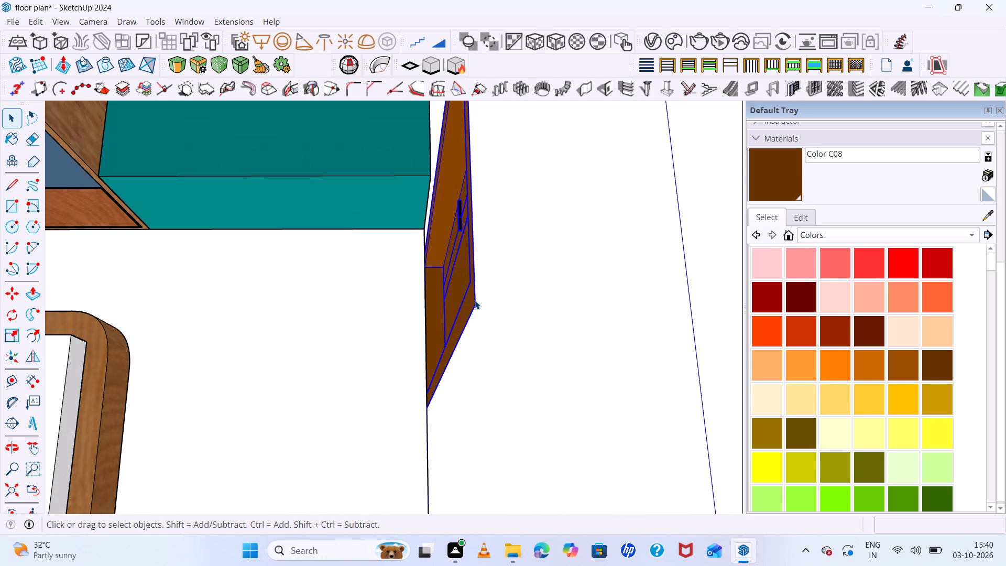
{"action": "key", "text": "m"}
{"action": "middle_click_drag", "start_coordinate": [447, 315], "coordinate": [482, 311]}
{"action": "scroll", "coordinate": [435, 275], "scroll_direction": "up", "scroll_amount": 5}
{"action": "scroll", "coordinate": [397, 256], "scroll_direction": "up", "scroll_amount": 6}
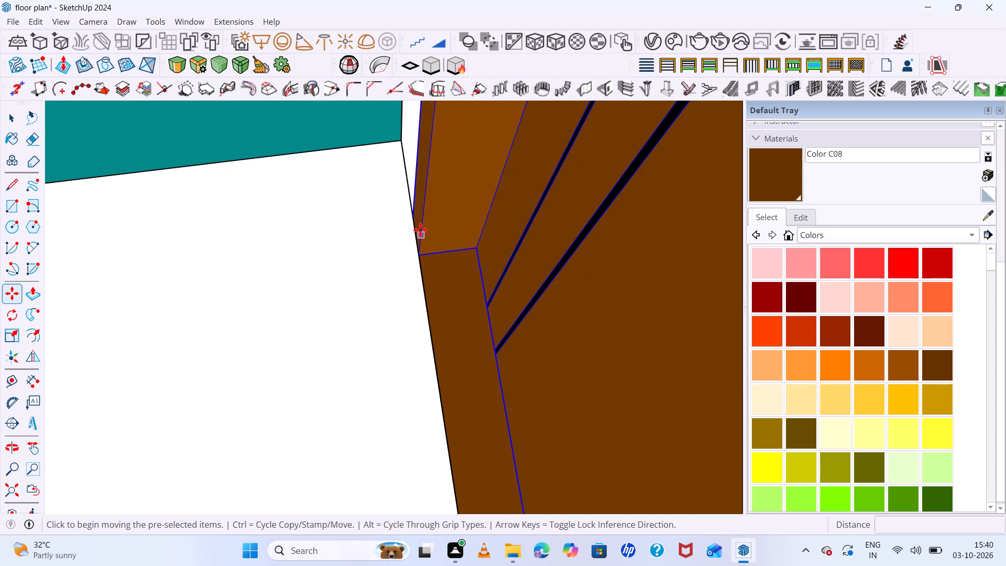
{"action": "left_click", "coordinate": [412, 216]}
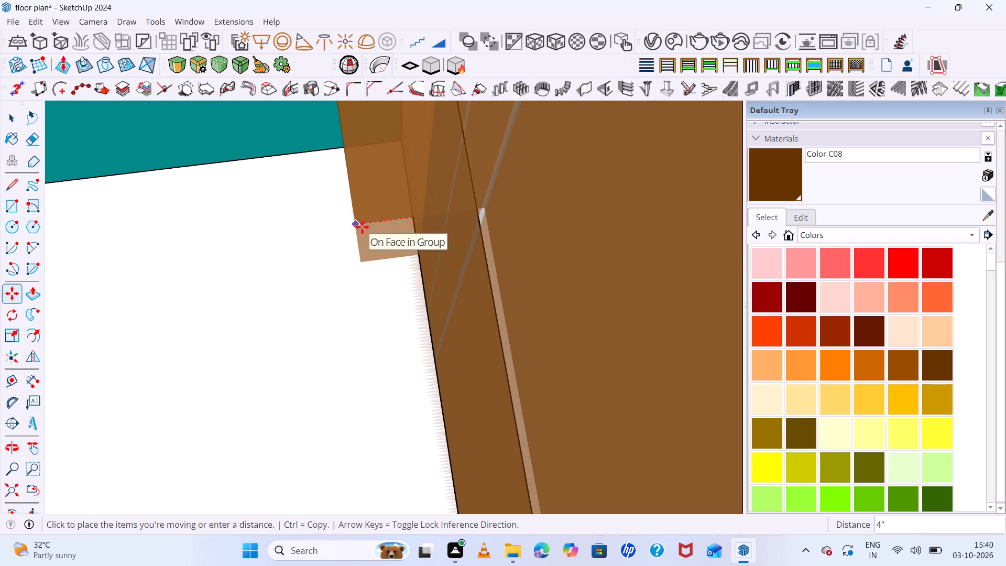
{"action": "left_click", "coordinate": [363, 227]}
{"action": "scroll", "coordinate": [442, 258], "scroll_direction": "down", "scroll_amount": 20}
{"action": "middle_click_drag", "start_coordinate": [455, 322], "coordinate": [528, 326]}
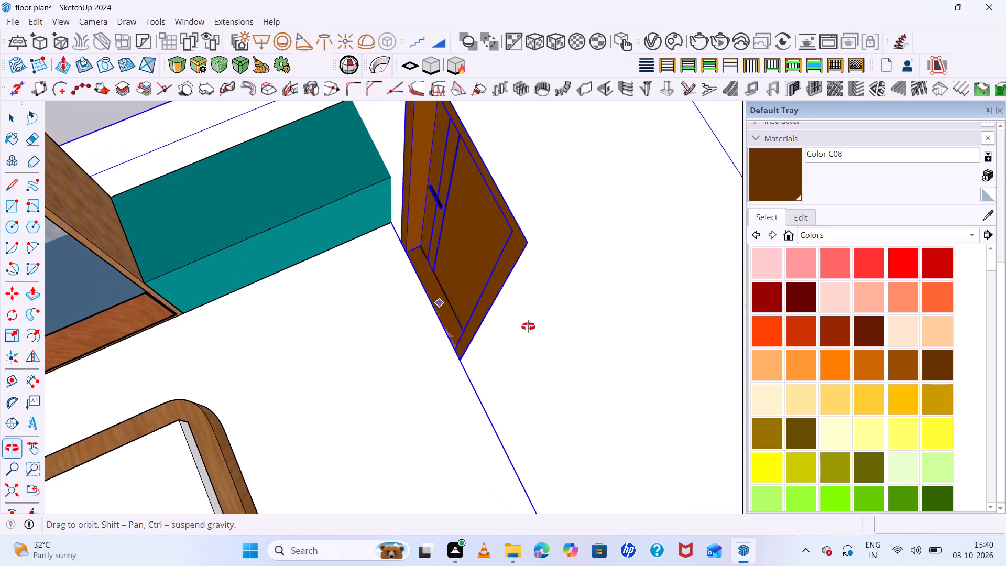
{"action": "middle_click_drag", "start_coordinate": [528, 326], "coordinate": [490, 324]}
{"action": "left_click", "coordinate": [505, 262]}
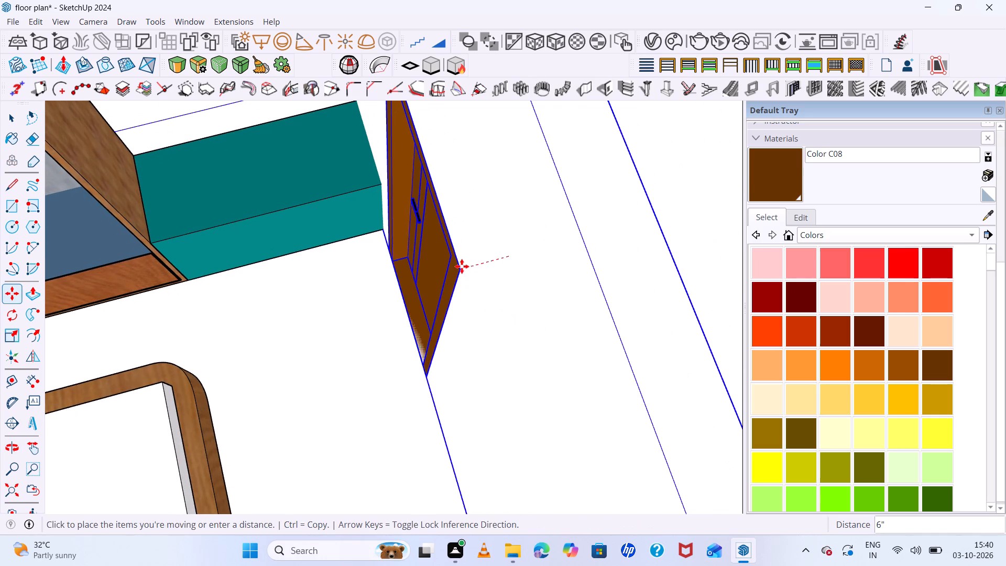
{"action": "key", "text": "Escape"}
Undo the recent edits back to before the brown door was placed in the bedroom doorway, and leave the group editing.
{"action": "key", "text": "ctrl+z"}
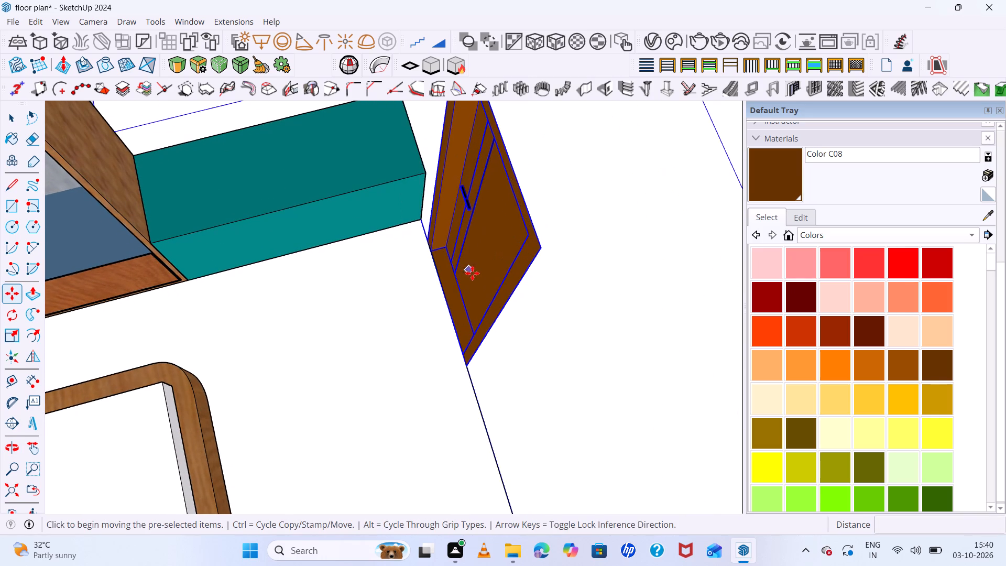
{"action": "key", "text": "ctrl+z"}
{"action": "key", "text": "ctrl+z"}
{"action": "key", "text": "ctrl+z"}
{"action": "key", "text": "ctrl+z"}
{"action": "key", "text": "ctrl+z"}
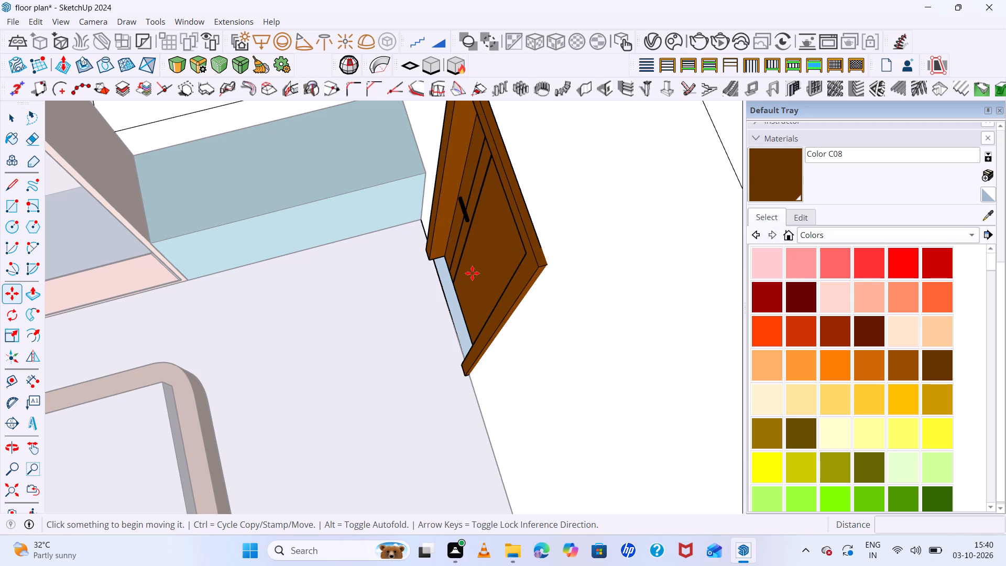
{"action": "left_click", "coordinate": [539, 265]}
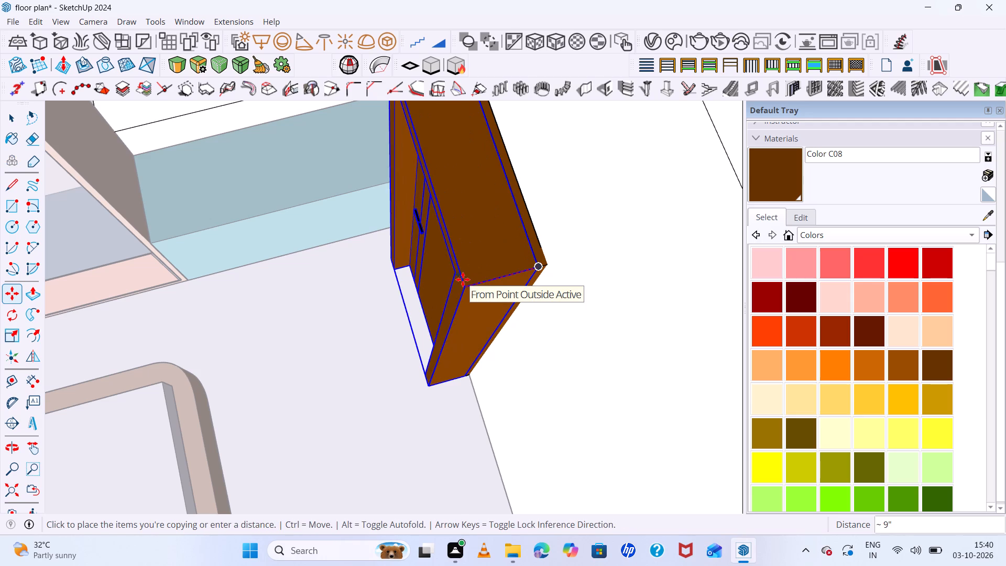
{"action": "key", "text": "Escape"}
{"action": "key", "text": "ctrl+z"}
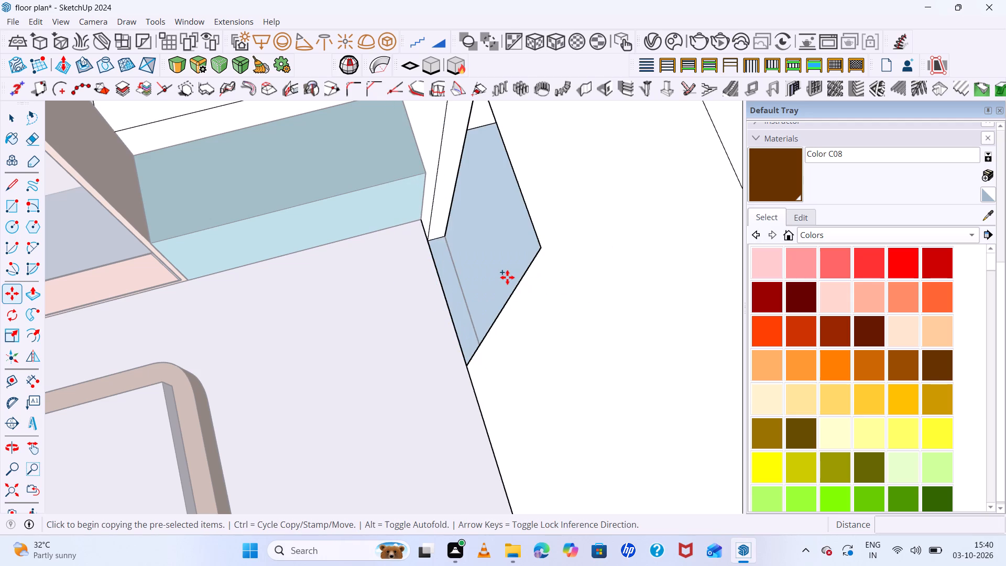
{"action": "scroll", "coordinate": [442, 270], "scroll_direction": "down", "scroll_amount": 14}
{"action": "scroll", "coordinate": [500, 260], "scroll_direction": "down", "scroll_amount": 14}
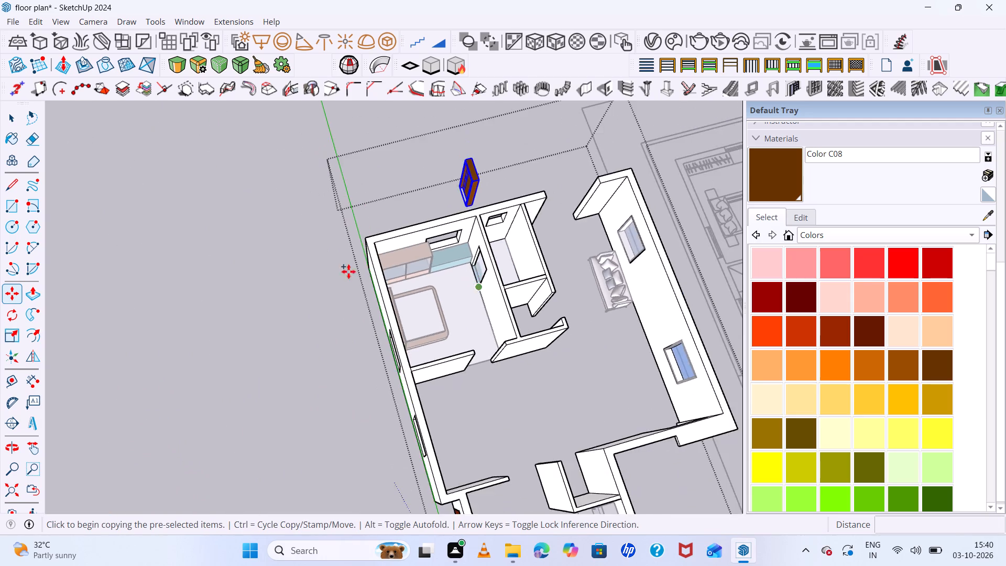
{"action": "scroll", "coordinate": [326, 275], "scroll_direction": "down", "scroll_amount": 6}
{"action": "key", "text": "space"}
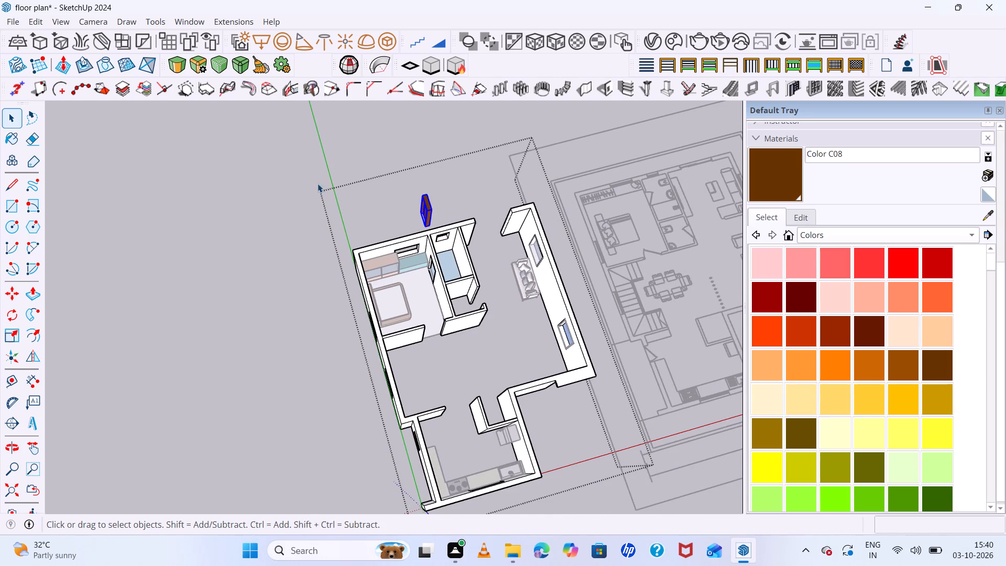
{"action": "left_click", "coordinate": [307, 176]}
Open the bathroom floor group, reverse the blue floor face, and leave the group editing.
{"action": "scroll", "coordinate": [501, 266], "scroll_direction": "up", "scroll_amount": 11}
{"action": "middle_click_drag", "start_coordinate": [412, 280], "coordinate": [294, 333]}
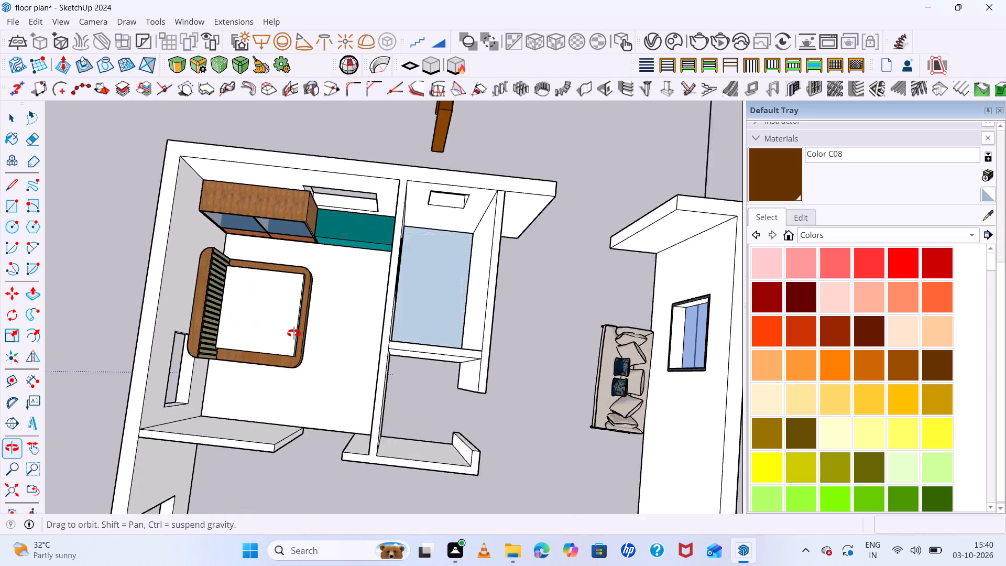
{"action": "middle_click_drag", "start_coordinate": [294, 333], "coordinate": [419, 236]}
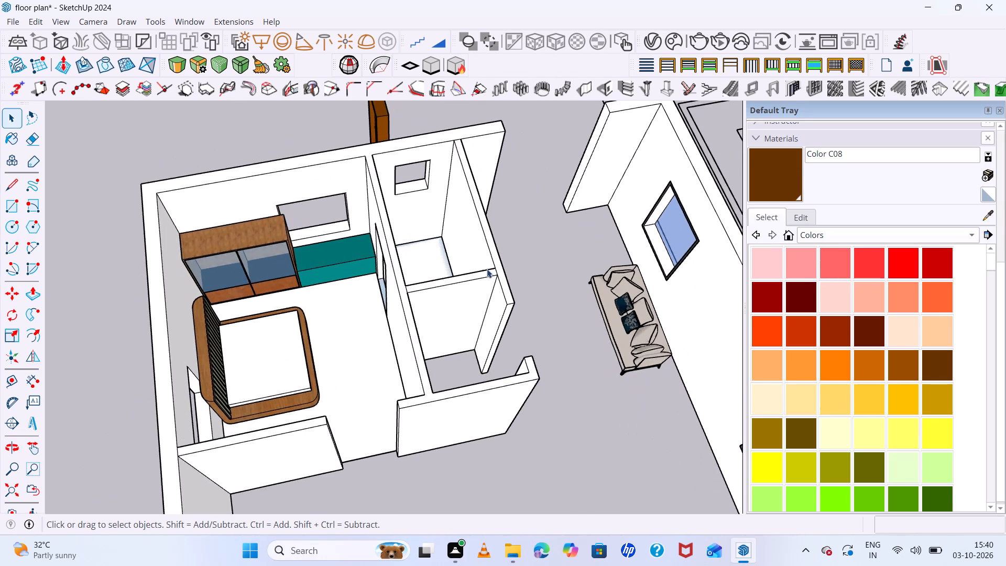
{"action": "scroll", "coordinate": [508, 256], "scroll_direction": "down", "scroll_amount": 11}
{"action": "key", "text": "space"}
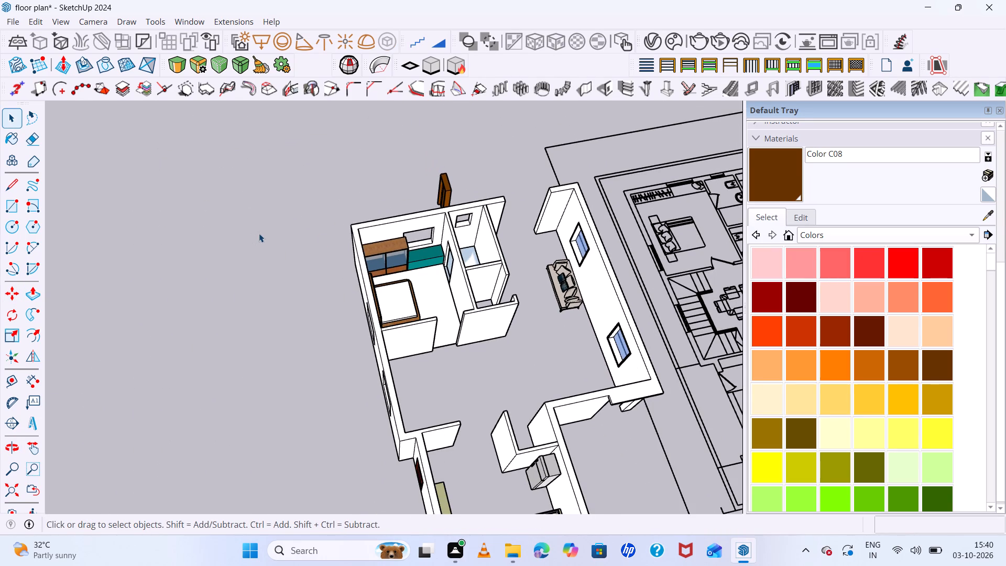
{"action": "double_click", "coordinate": [256, 233]}
{"action": "scroll", "coordinate": [503, 241], "scroll_direction": "up", "scroll_amount": 10}
{"action": "middle_click_drag", "start_coordinate": [467, 256], "coordinate": [456, 330]}
{"action": "left_click", "coordinate": [466, 286]}
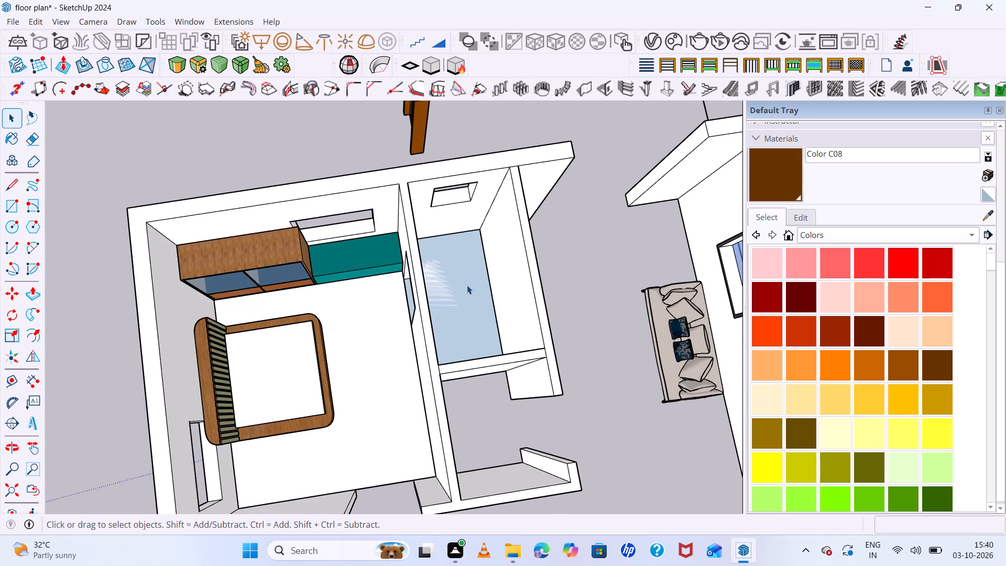
{"action": "double_click", "coordinate": [470, 285]}
{"action": "double_click", "coordinate": [472, 286]}
{"action": "right_click", "coordinate": [472, 286]}
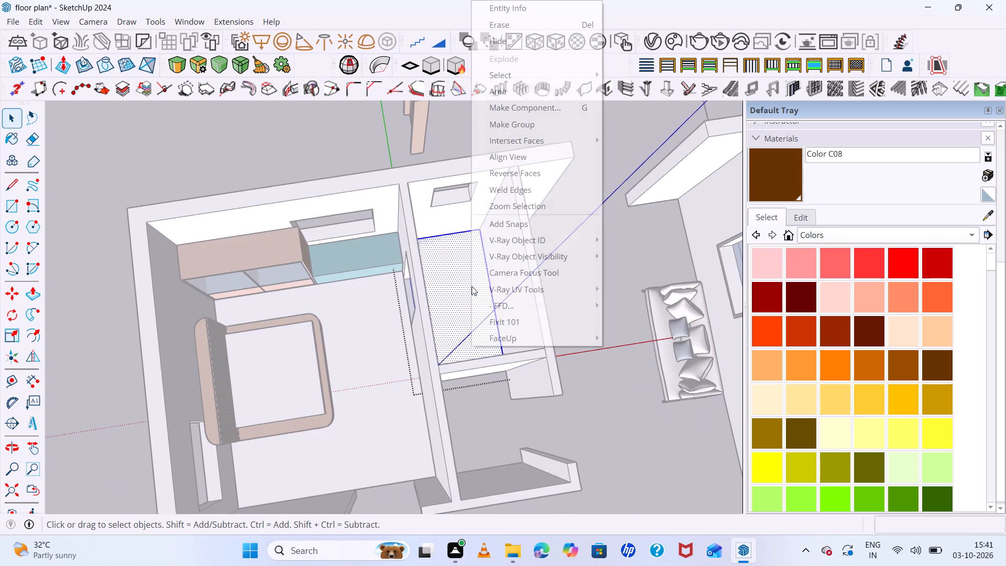
{"action": "left_click", "coordinate": [521, 173]}
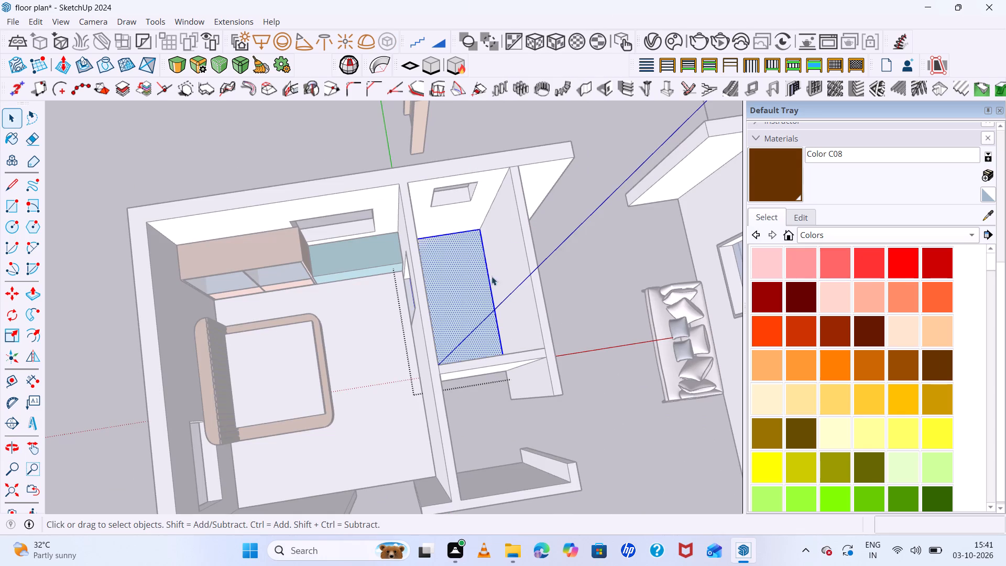
{"action": "left_click", "coordinate": [463, 295]}
{"action": "right_click", "coordinate": [464, 295]}
{"action": "left_click", "coordinate": [522, 143]}
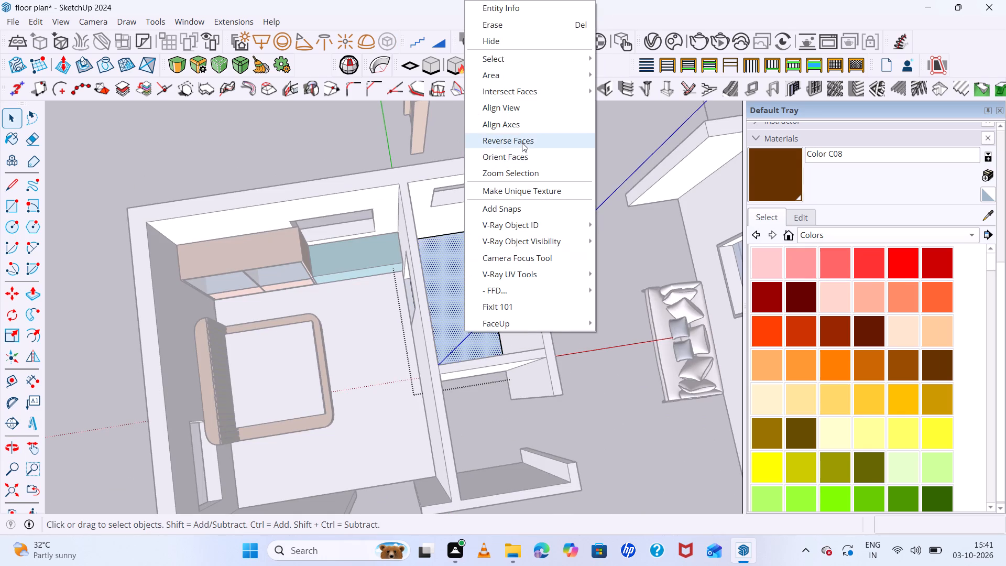
{"action": "left_click", "coordinate": [369, 146]}
Cut the narrow blue threshold face out of the floor of the doorway between bedroom and bathroom, and leave the group editing.
{"action": "middle_click_drag", "start_coordinate": [528, 401], "coordinate": [617, 259]}
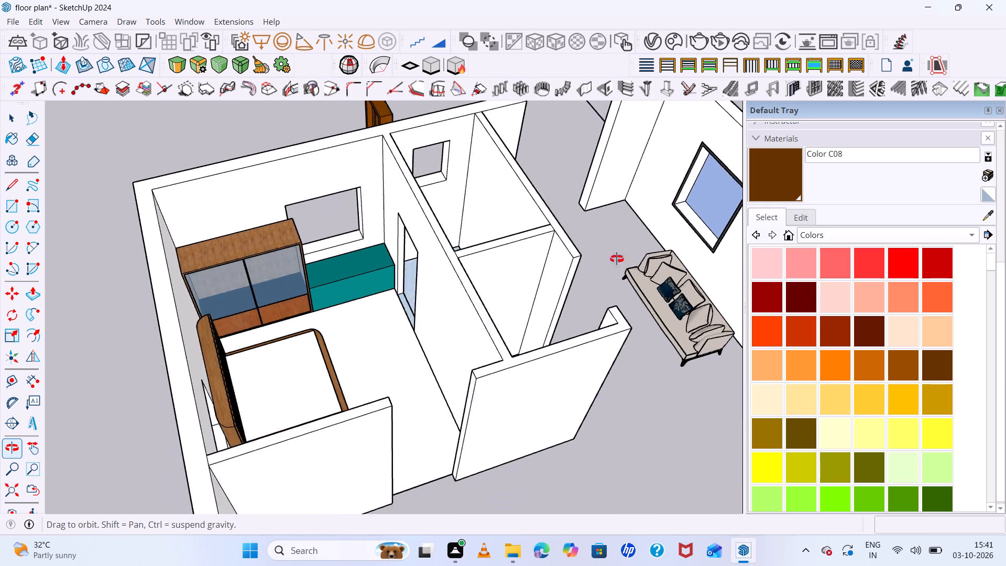
{"action": "middle_click_drag", "start_coordinate": [617, 259], "coordinate": [709, 257]}
{"action": "scroll", "coordinate": [440, 321], "scroll_direction": "up", "scroll_amount": 10}
{"action": "scroll", "coordinate": [384, 306], "scroll_direction": "up", "scroll_amount": 5}
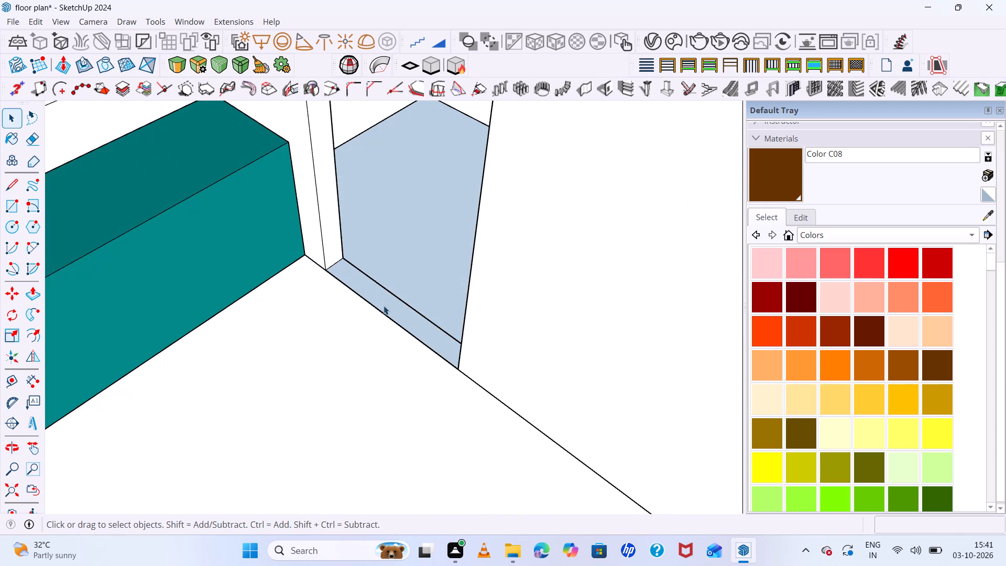
{"action": "left_click", "coordinate": [384, 306]}
{"action": "scroll", "coordinate": [390, 308], "scroll_direction": "up", "scroll_amount": 6}
{"action": "double_click", "coordinate": [391, 308]}
{"action": "scroll", "coordinate": [392, 308], "scroll_direction": "up", "scroll_amount": 4}
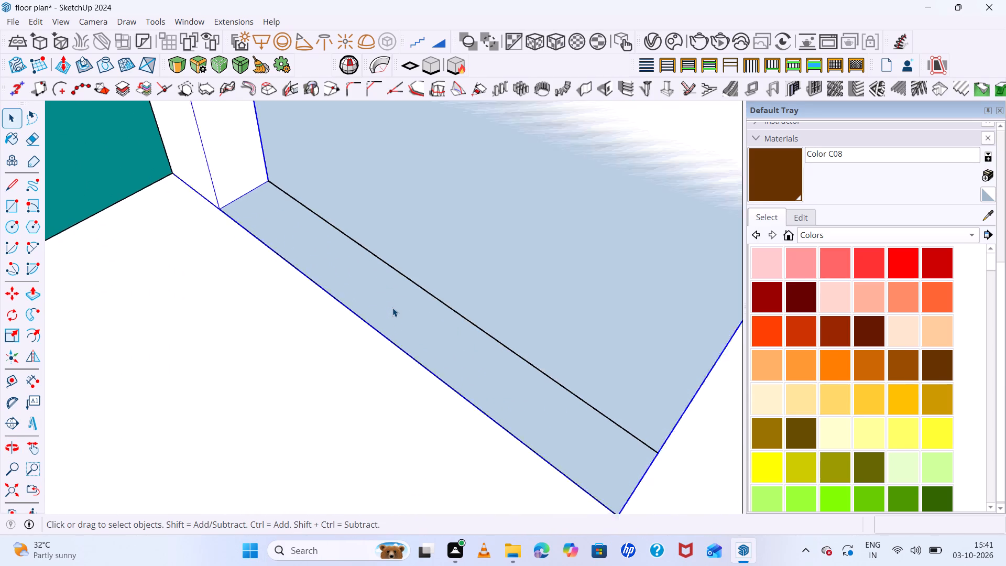
{"action": "scroll", "coordinate": [392, 308], "scroll_direction": "up", "scroll_amount": 1}
{"action": "double_click", "coordinate": [392, 308]}
{"action": "double_click", "coordinate": [478, 269]}
{"action": "scroll", "coordinate": [410, 318], "scroll_direction": "up", "scroll_amount": 5}
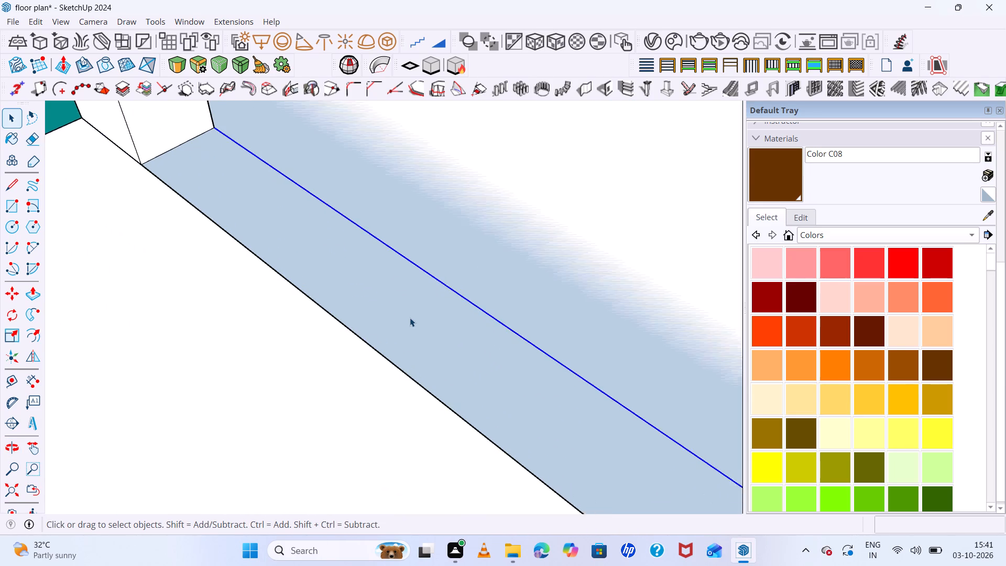
{"action": "double_click", "coordinate": [409, 318]}
{"action": "left_click", "coordinate": [409, 319]}
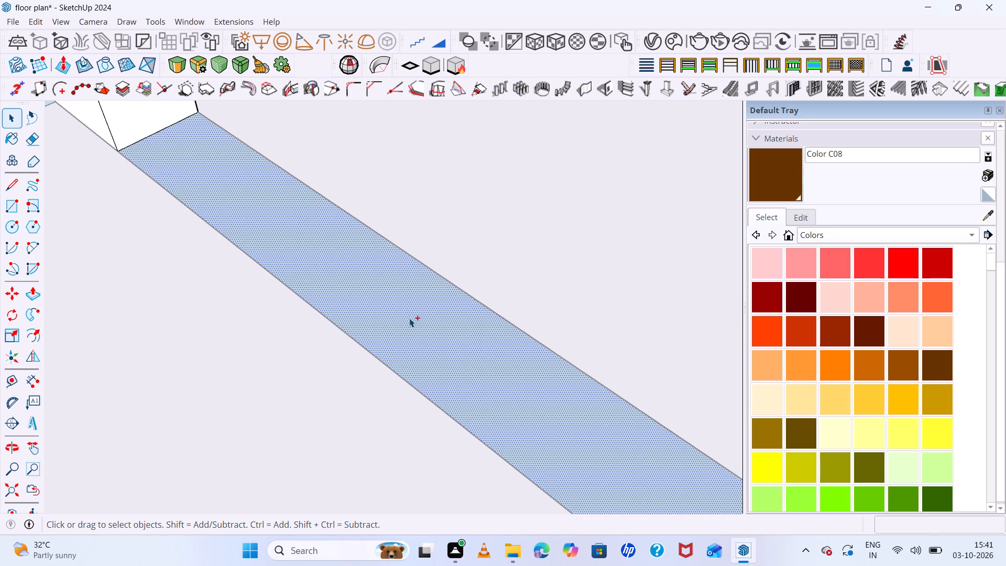
{"action": "key", "text": "ctrl+x"}
{"action": "scroll", "coordinate": [409, 318], "scroll_direction": "down", "scroll_amount": 20}
{"action": "scroll", "coordinate": [409, 318], "scroll_direction": "down", "scroll_amount": 10}
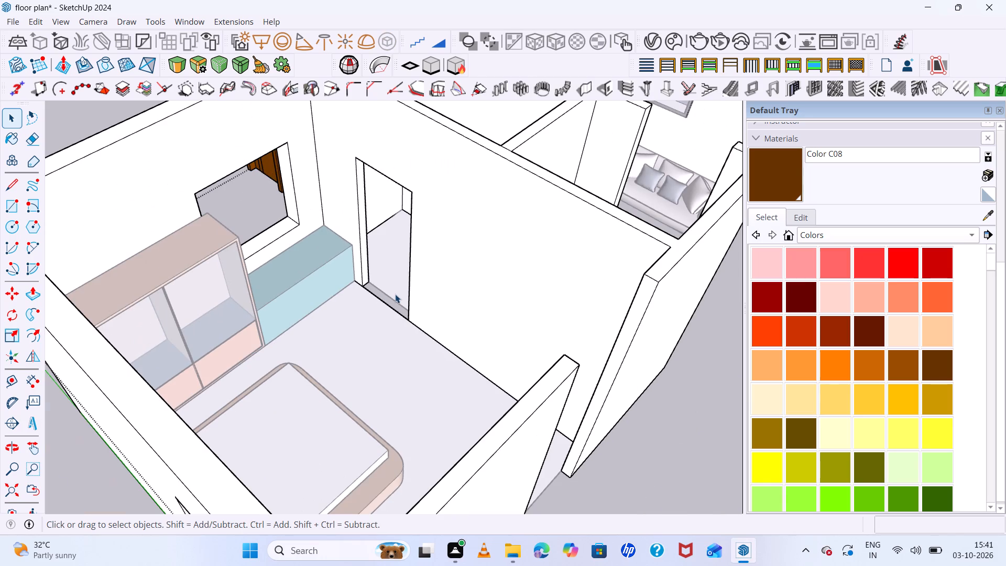
{"action": "left_click", "coordinate": [89, 114]}
{"action": "scroll", "coordinate": [393, 396], "scroll_direction": "down", "scroll_amount": 6}
{"action": "scroll", "coordinate": [444, 406], "scroll_direction": "down", "scroll_amount": 5}
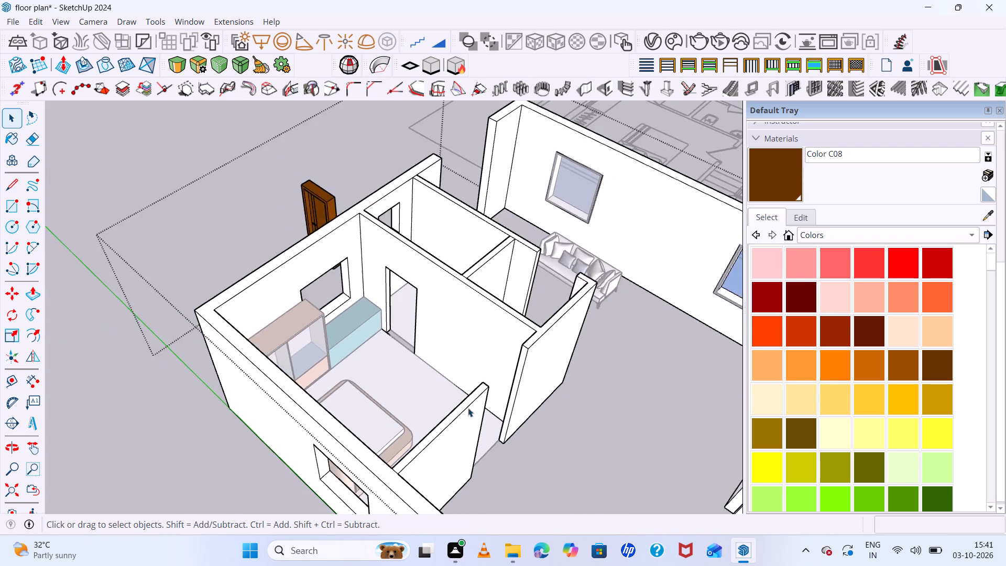
{"action": "middle_click_drag", "start_coordinate": [486, 428], "coordinate": [243, 510]}
{"action": "left_click", "coordinate": [95, 188]}
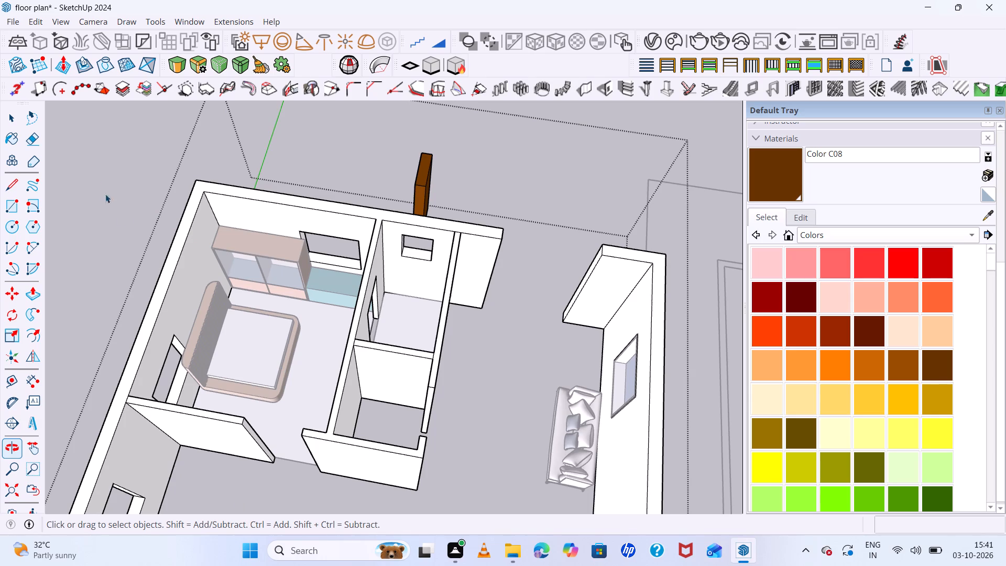
Select the brown door group standing outside the walls and move it by its bottom frame corner to the bedroom doorway's floor corner.
{"action": "middle_click_drag", "start_coordinate": [321, 390], "coordinate": [577, 413]}
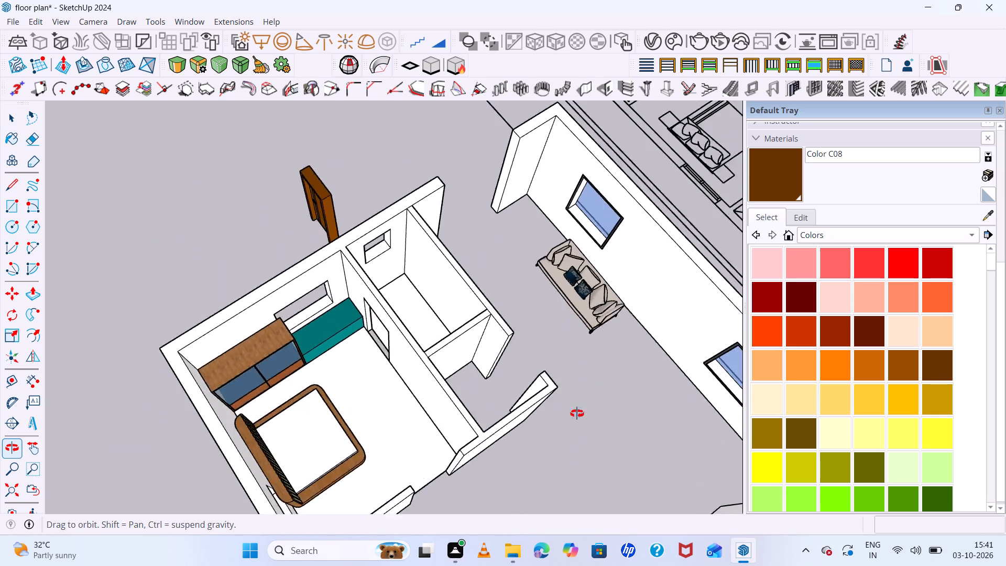
{"action": "middle_click_drag", "start_coordinate": [577, 413], "coordinate": [648, 345]}
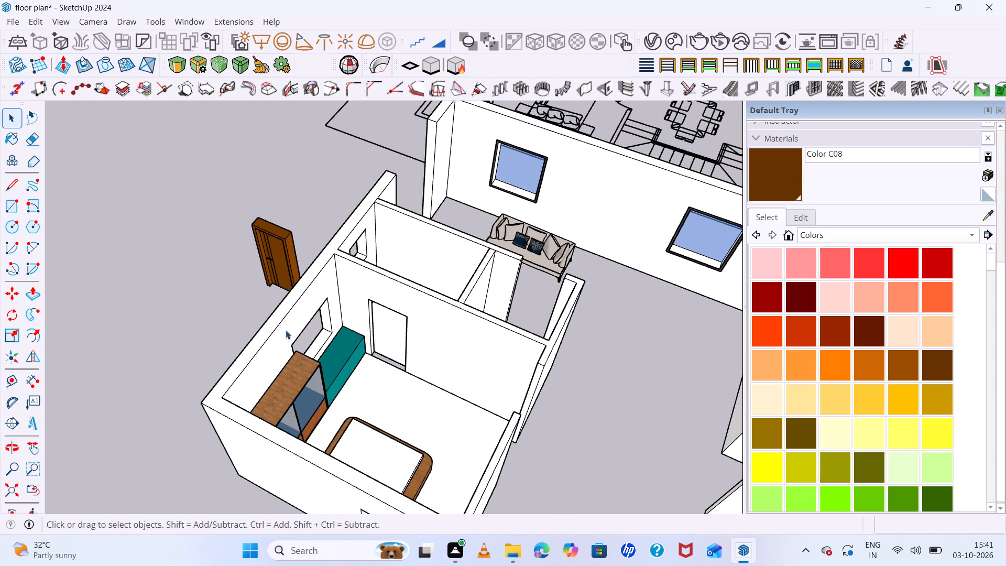
{"action": "scroll", "coordinate": [266, 342], "scroll_direction": "down", "scroll_amount": 5}
{"action": "scroll", "coordinate": [274, 264], "scroll_direction": "up", "scroll_amount": 5}
{"action": "left_click", "coordinate": [267, 275]}
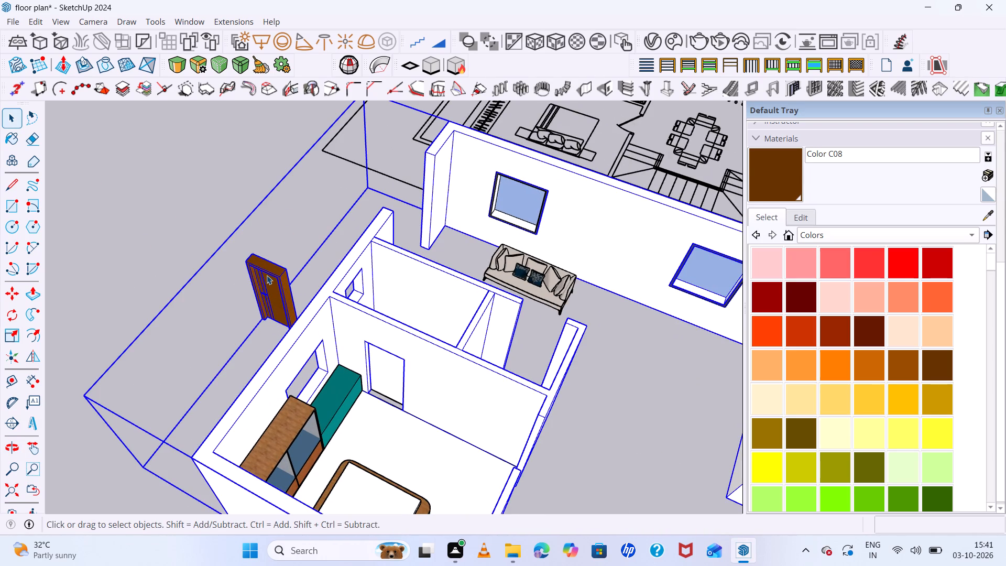
{"action": "scroll", "coordinate": [282, 290], "scroll_direction": "up", "scroll_amount": 4}
{"action": "double_click", "coordinate": [281, 285]}
{"action": "double_click", "coordinate": [281, 285]}
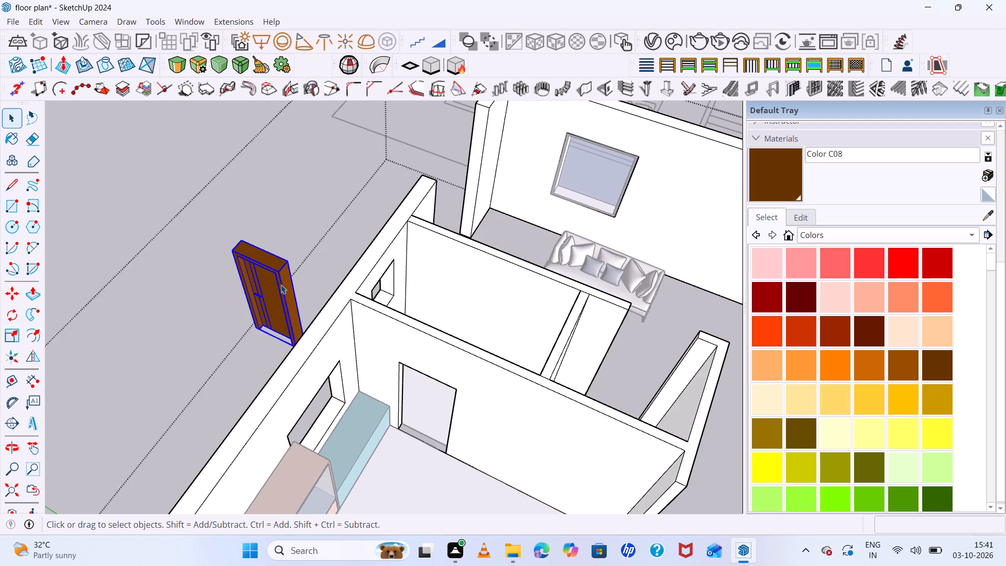
{"action": "left_click", "coordinate": [171, 195]}
{"action": "left_click", "coordinate": [261, 265]}
{"action": "key", "text": "n"}
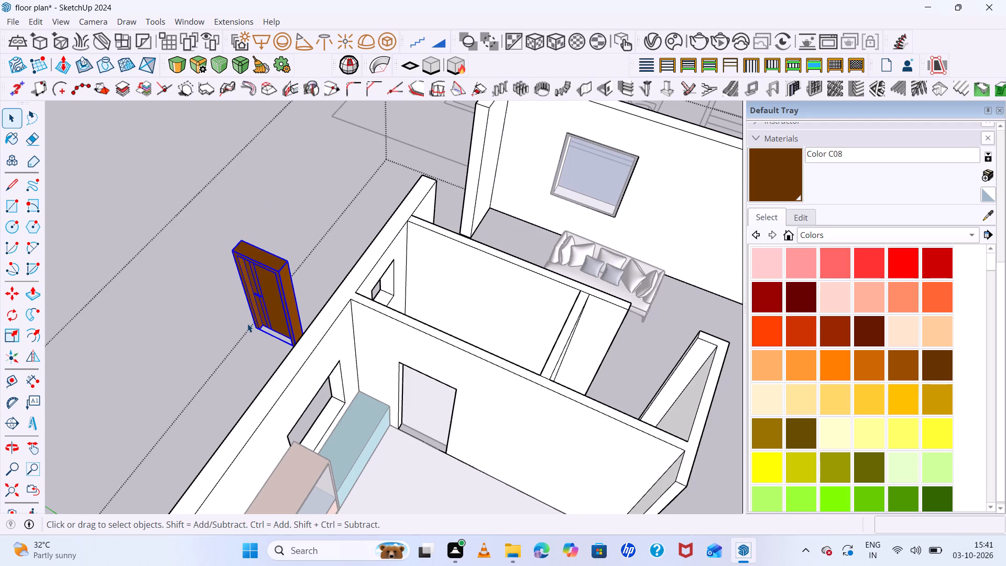
{"action": "key", "text": "m"}
{"action": "scroll", "coordinate": [254, 325], "scroll_direction": "up", "scroll_amount": 6}
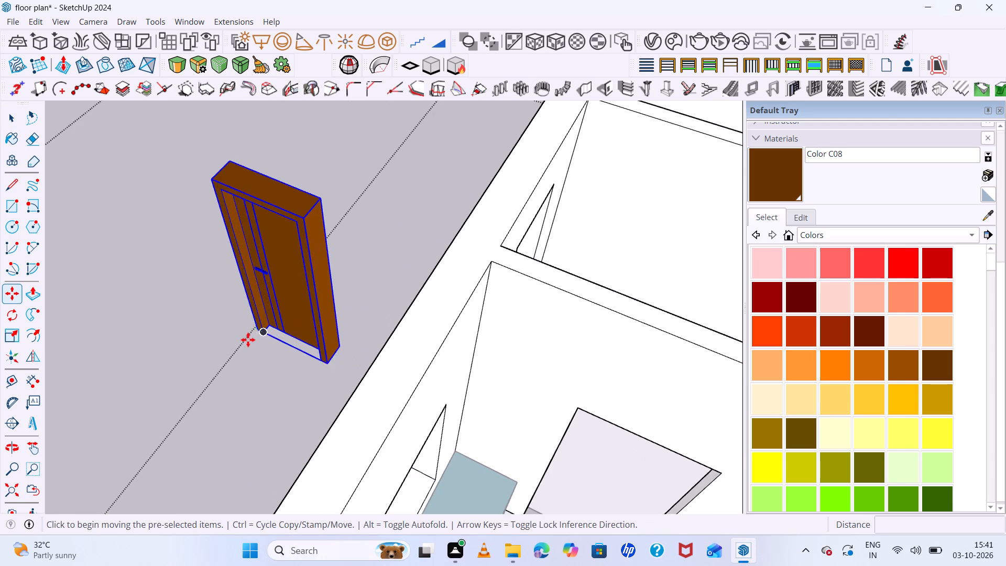
{"action": "scroll", "coordinate": [248, 340], "scroll_direction": "up", "scroll_amount": 12}
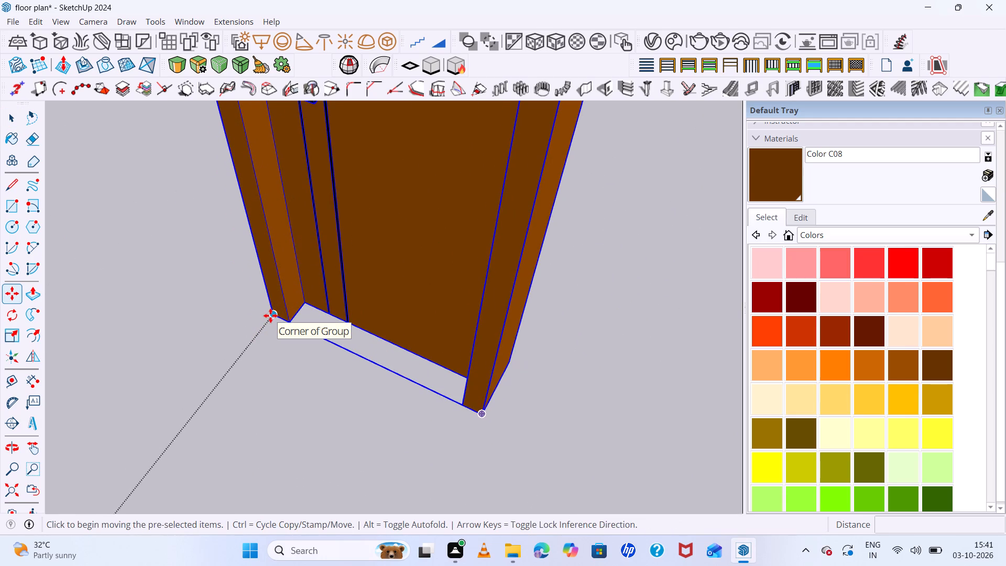
{"action": "left_click", "coordinate": [270, 315]}
{"action": "scroll", "coordinate": [338, 353], "scroll_direction": "down", "scroll_amount": 15}
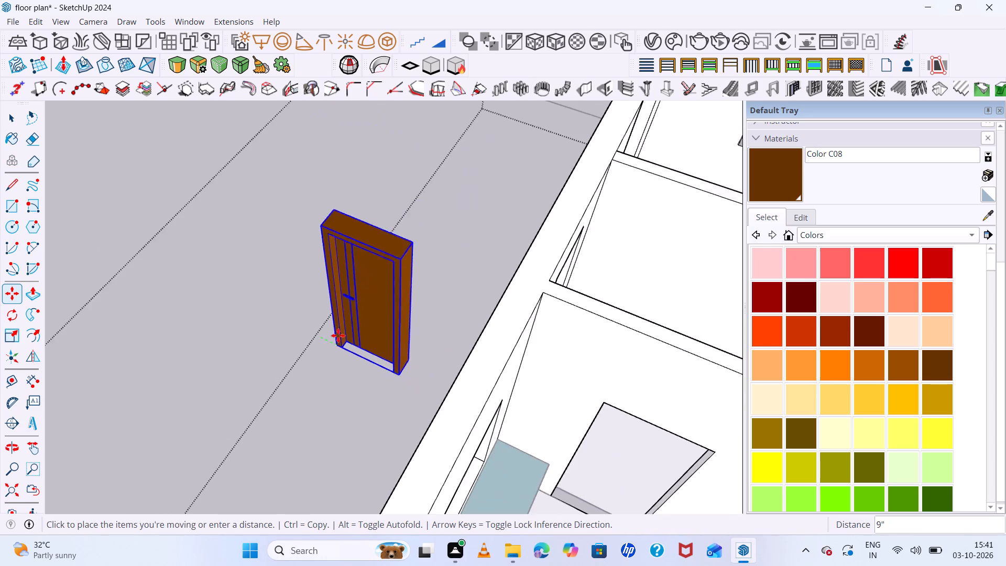
{"action": "scroll", "coordinate": [338, 335], "scroll_direction": "down", "scroll_amount": 6}
{"action": "scroll", "coordinate": [496, 473], "scroll_direction": "up", "scroll_amount": 12}
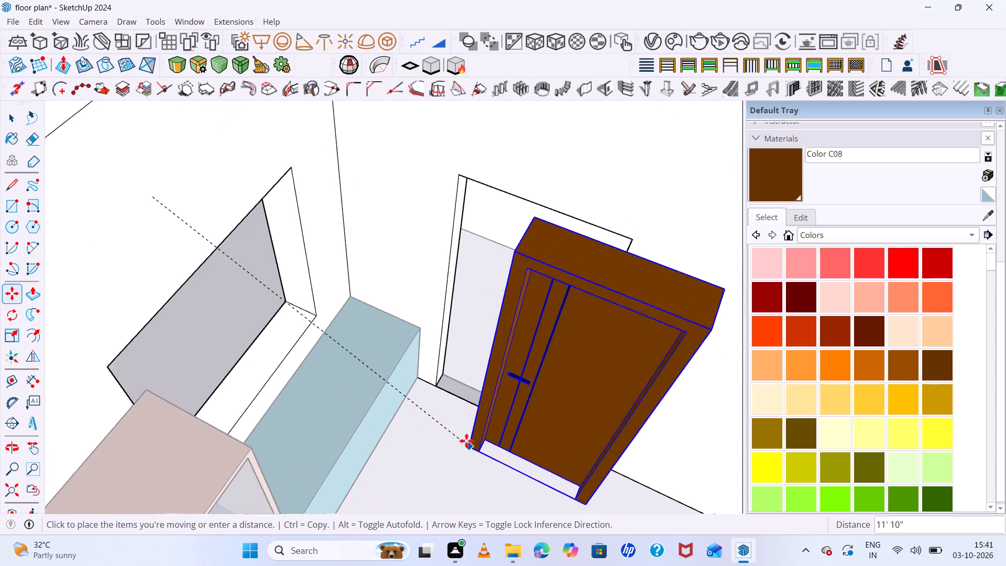
{"action": "left_click", "coordinate": [428, 375]}
{"action": "middle_click_drag", "start_coordinate": [453, 460], "coordinate": [519, 480]}
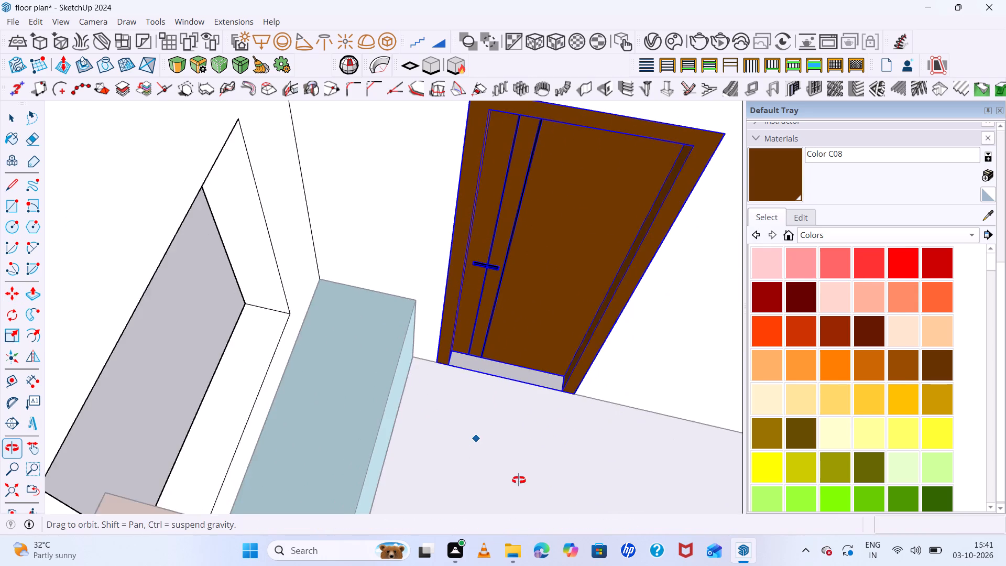
{"action": "middle_click_drag", "start_coordinate": [519, 480], "coordinate": [390, 417]}
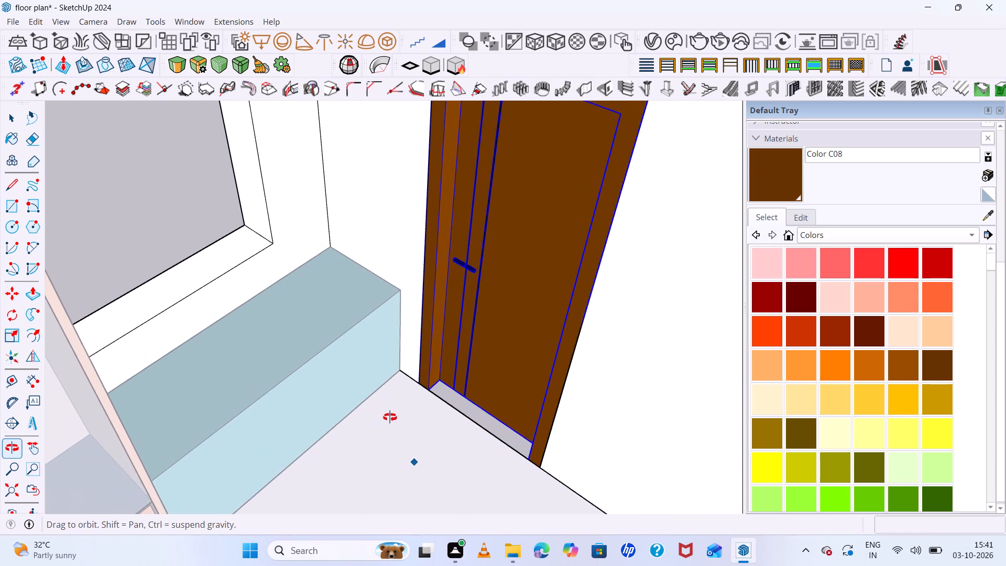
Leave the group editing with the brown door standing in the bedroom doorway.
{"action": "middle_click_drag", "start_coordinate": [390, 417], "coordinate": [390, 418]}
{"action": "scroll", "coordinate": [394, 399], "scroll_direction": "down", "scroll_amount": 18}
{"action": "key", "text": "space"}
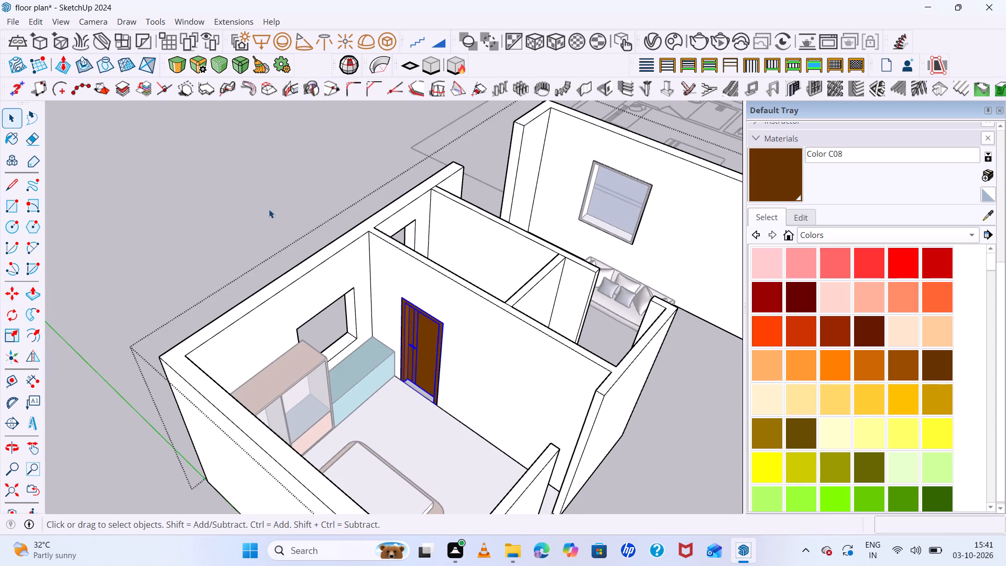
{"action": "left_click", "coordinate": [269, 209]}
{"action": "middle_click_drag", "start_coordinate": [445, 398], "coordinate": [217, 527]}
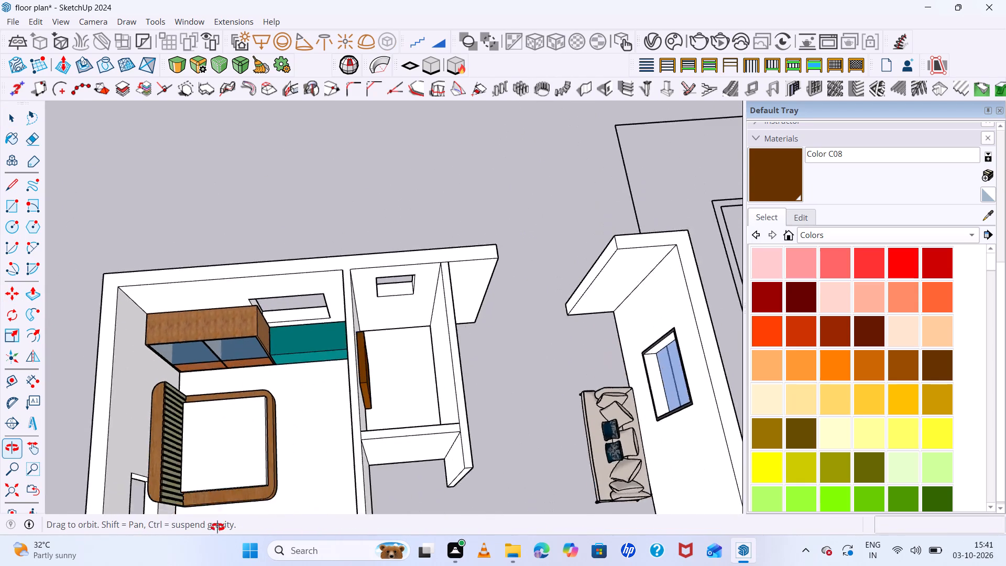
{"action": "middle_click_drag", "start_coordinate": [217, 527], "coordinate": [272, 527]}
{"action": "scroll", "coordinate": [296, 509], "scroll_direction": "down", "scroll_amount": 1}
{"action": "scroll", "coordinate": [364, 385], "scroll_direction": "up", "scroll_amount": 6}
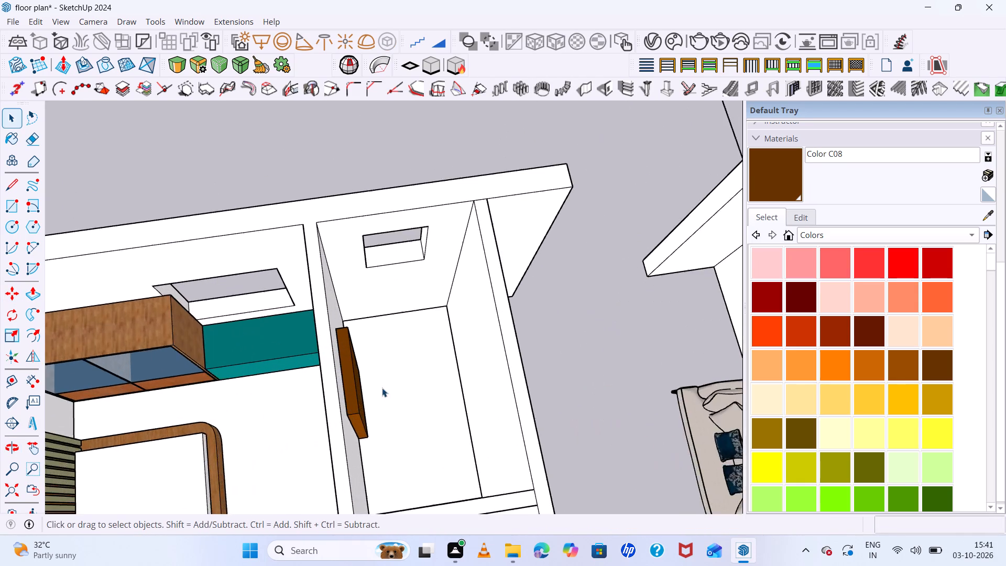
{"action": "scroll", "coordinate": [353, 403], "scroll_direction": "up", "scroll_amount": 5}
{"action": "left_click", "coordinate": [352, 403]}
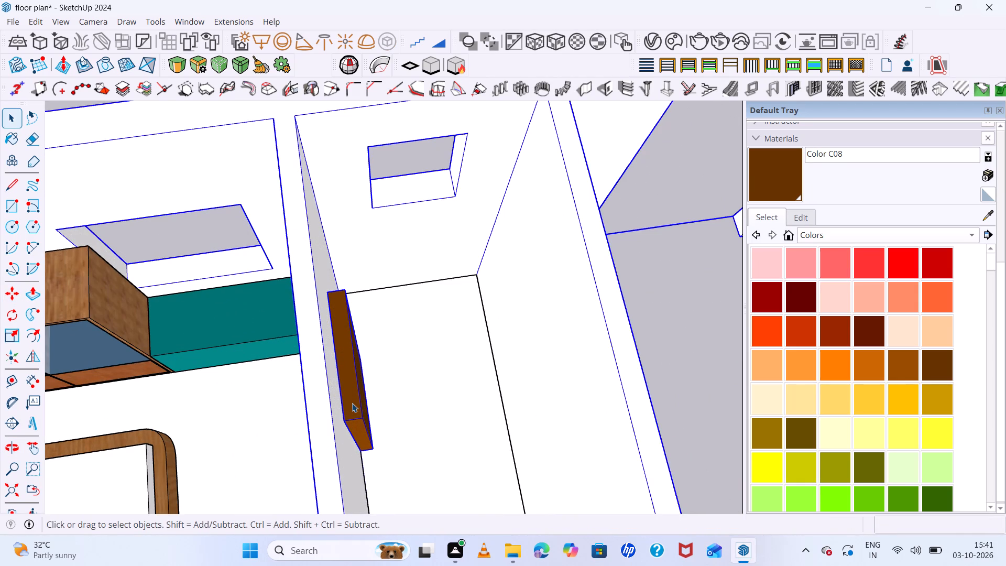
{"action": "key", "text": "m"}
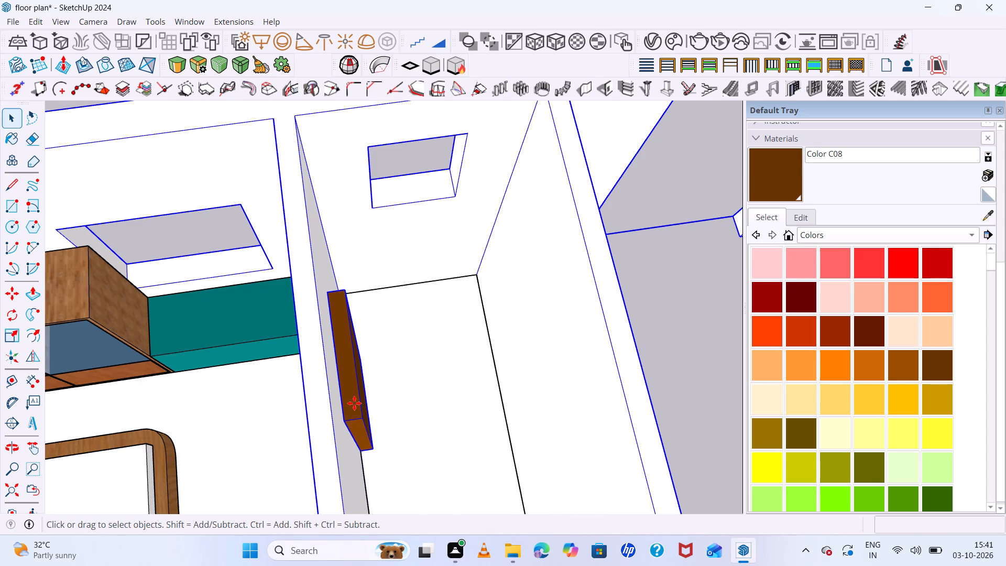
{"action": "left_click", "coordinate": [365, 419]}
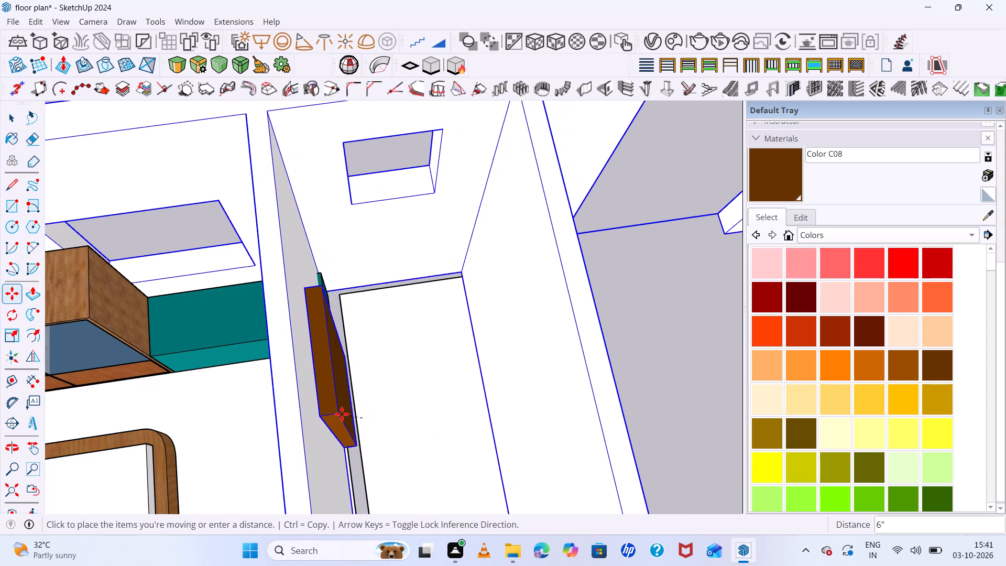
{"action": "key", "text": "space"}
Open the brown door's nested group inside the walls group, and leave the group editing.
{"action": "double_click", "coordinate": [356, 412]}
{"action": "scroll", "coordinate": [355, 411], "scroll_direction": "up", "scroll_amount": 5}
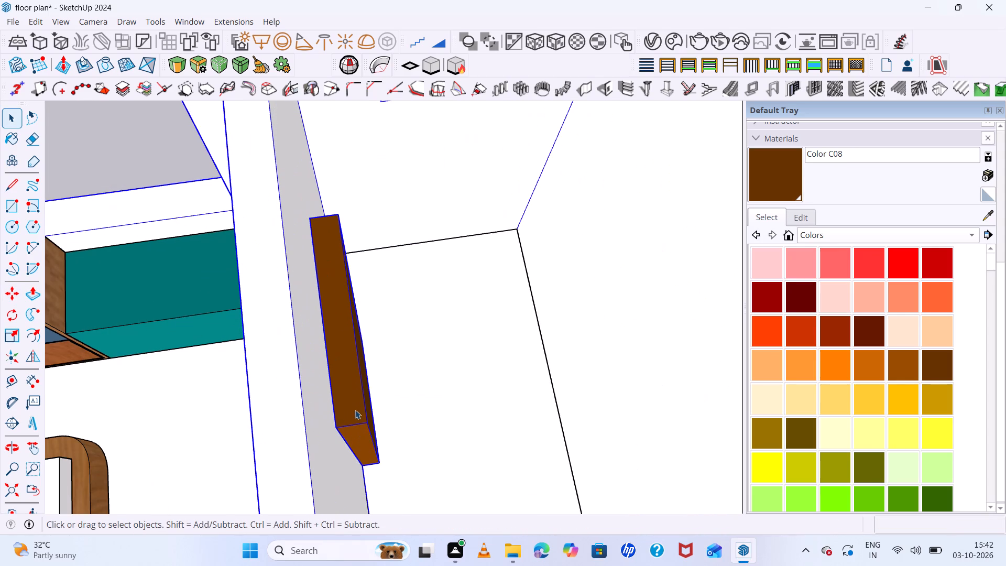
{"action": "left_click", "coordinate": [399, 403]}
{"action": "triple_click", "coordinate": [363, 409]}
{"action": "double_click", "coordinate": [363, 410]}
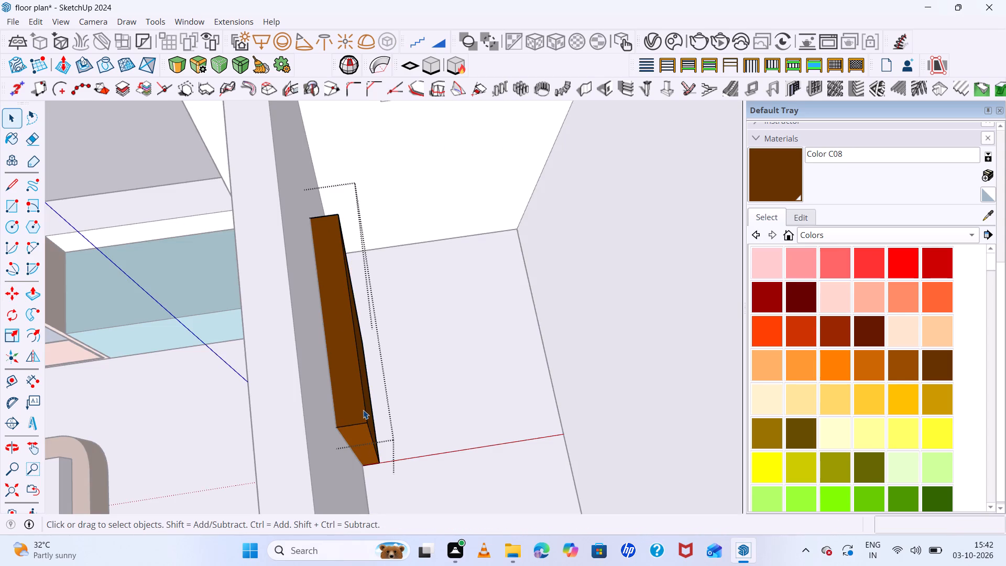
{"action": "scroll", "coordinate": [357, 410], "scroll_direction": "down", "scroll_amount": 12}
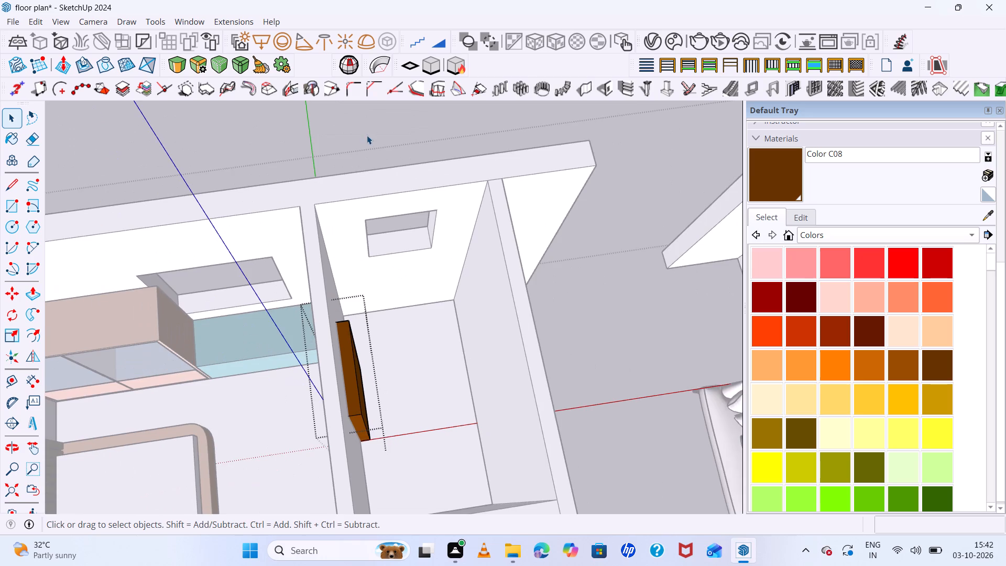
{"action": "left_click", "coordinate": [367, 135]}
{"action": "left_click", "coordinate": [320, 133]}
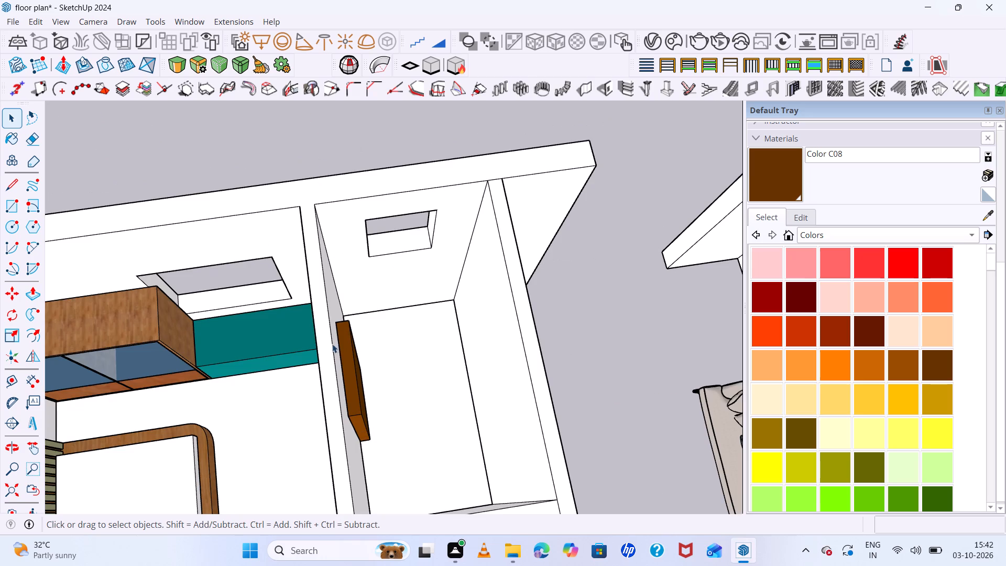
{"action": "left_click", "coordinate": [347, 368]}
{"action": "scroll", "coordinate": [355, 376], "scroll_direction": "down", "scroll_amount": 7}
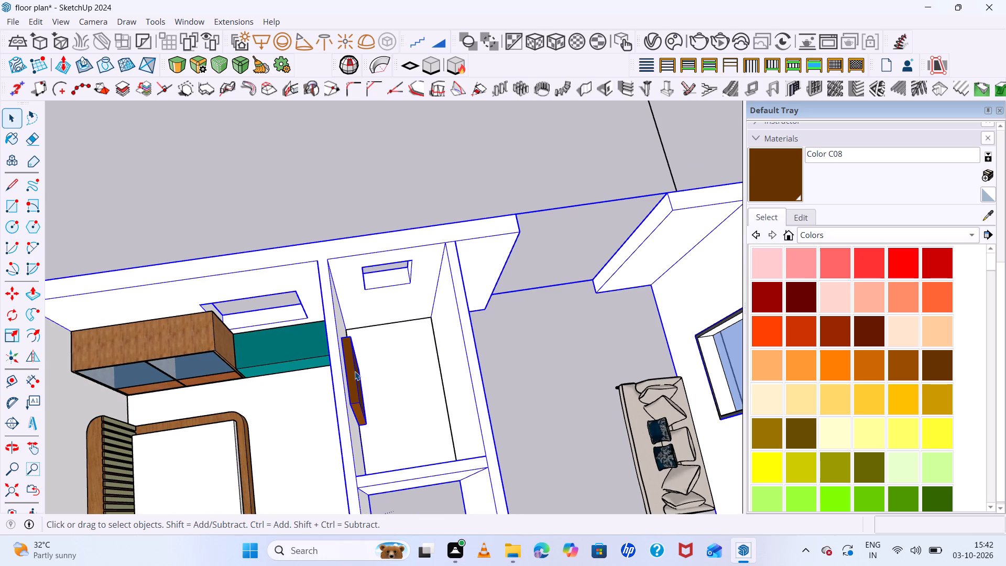
Undo the recent edits back to before the brown door was moved into the bedroom doorway, and leave the group editing.
{"action": "key", "text": "ctrl+z"}
{"action": "key", "text": "ctrl+z"}
{"action": "key", "text": "ctrl+z"}
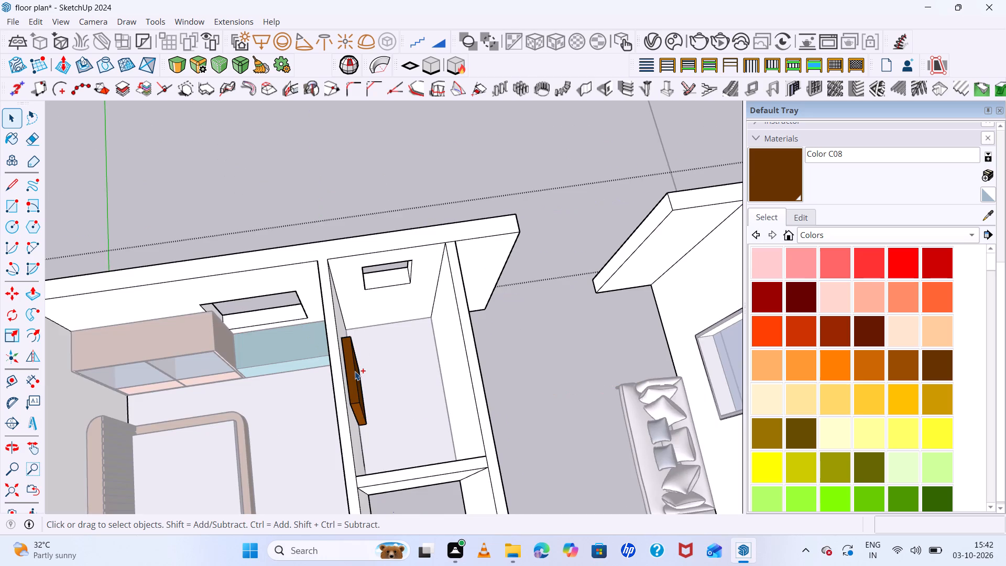
{"action": "key", "text": "ctrl+z"}
{"action": "key", "text": "ctrl+z"}
{"action": "key", "text": "ctrl+z"}
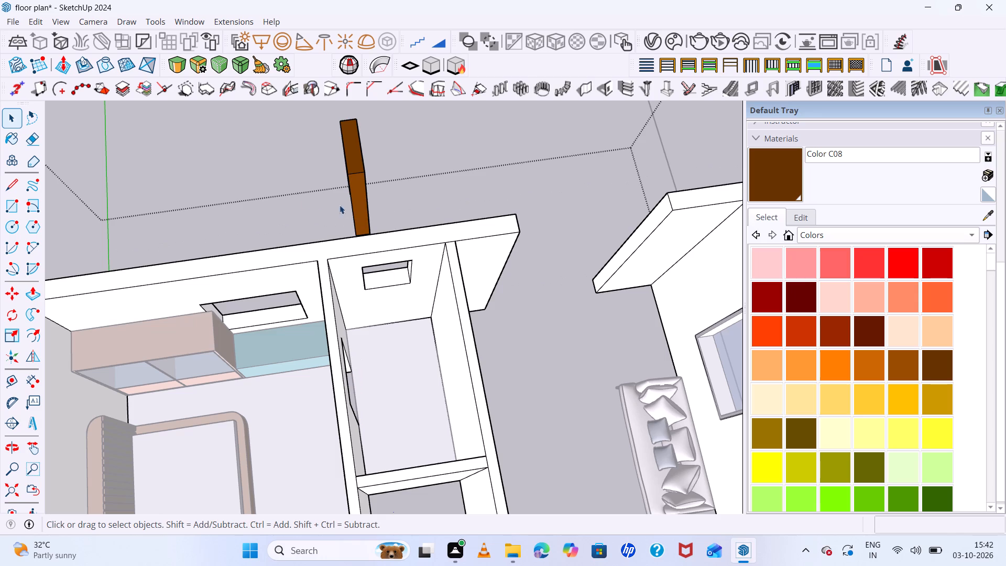
{"action": "left_click", "coordinate": [302, 199]}
{"action": "left_click", "coordinate": [307, 199]}
{"action": "left_click", "coordinate": [286, 135]}
{"action": "scroll", "coordinate": [299, 233], "scroll_direction": "down", "scroll_amount": 14}
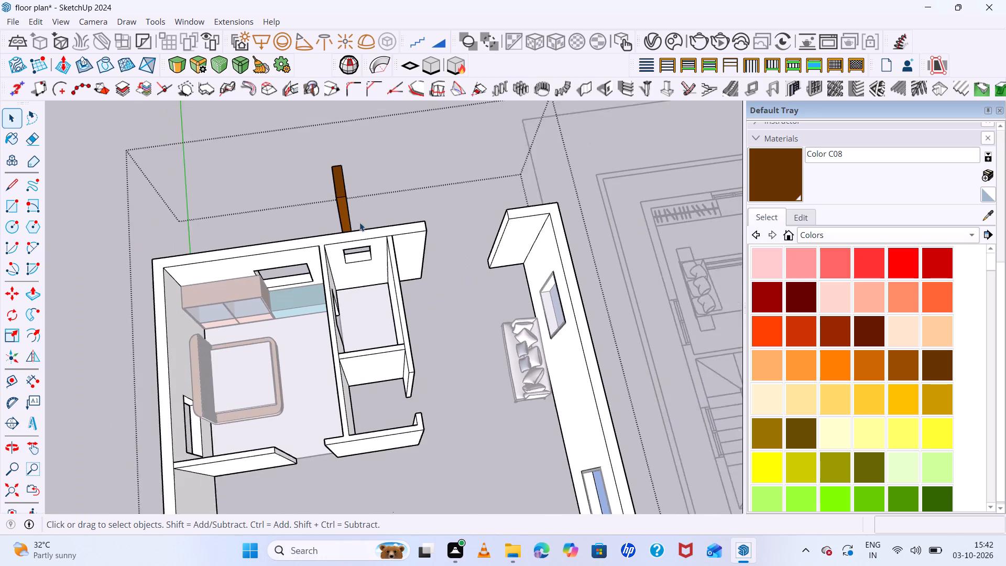
{"action": "left_click", "coordinate": [269, 113]}
{"action": "left_click", "coordinate": [232, 122]}
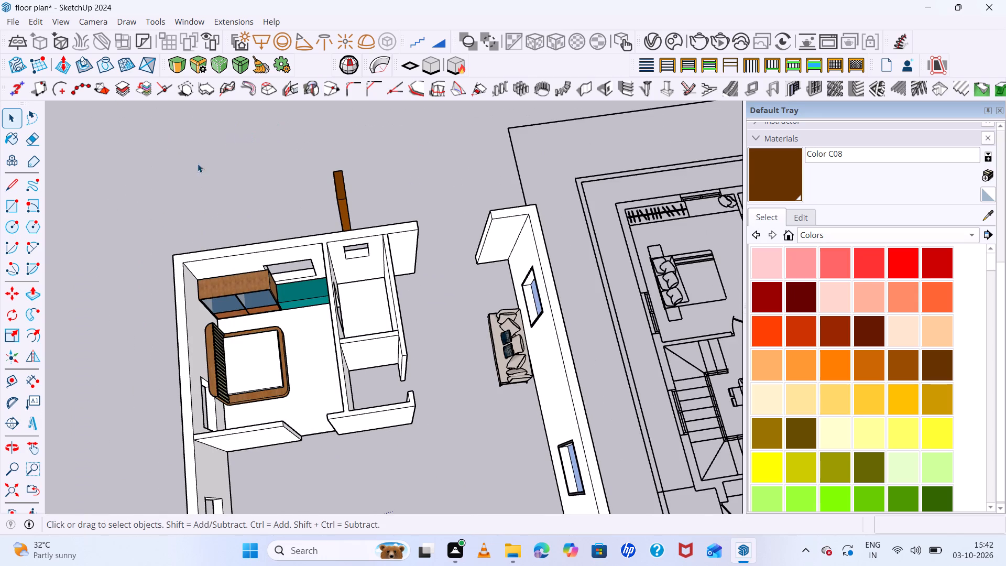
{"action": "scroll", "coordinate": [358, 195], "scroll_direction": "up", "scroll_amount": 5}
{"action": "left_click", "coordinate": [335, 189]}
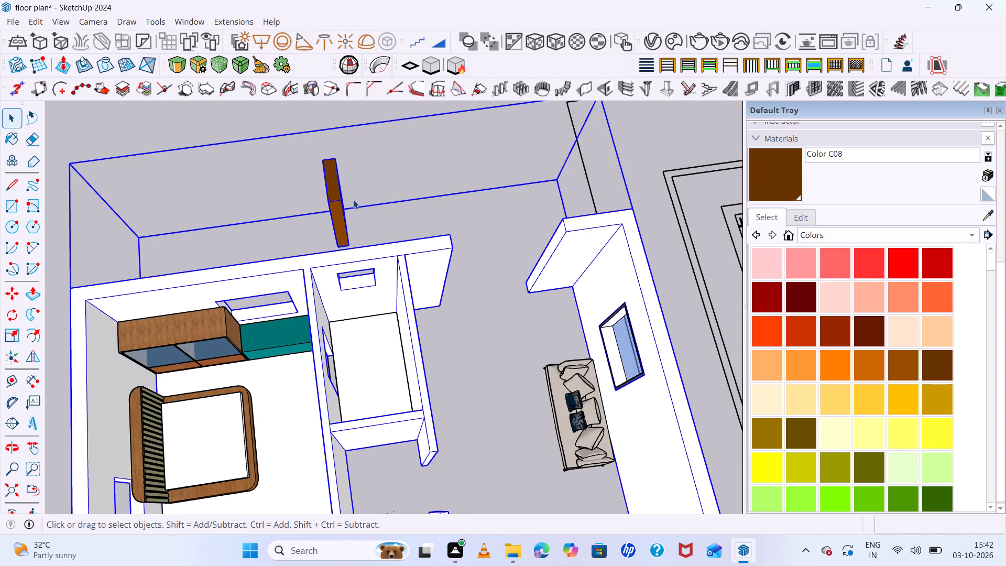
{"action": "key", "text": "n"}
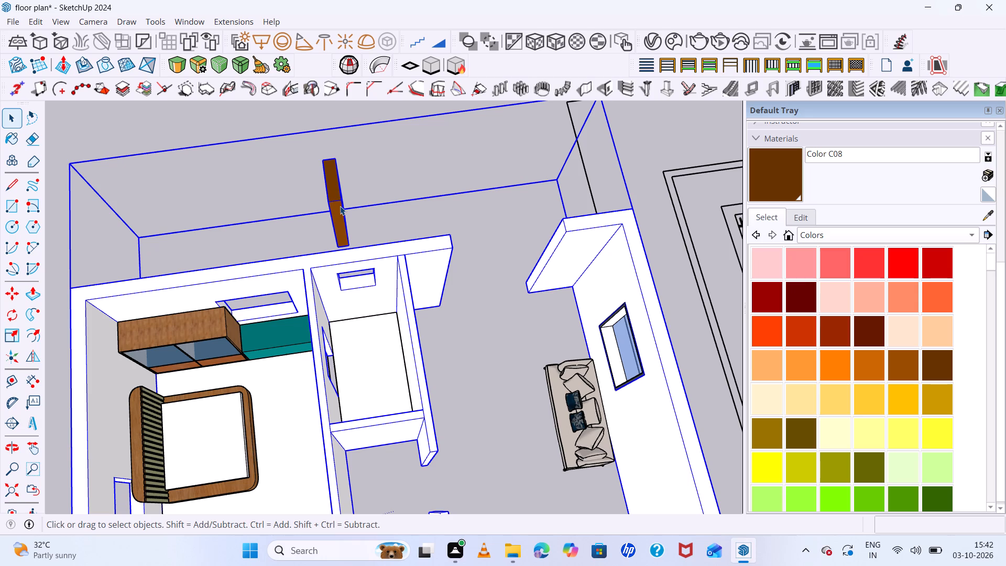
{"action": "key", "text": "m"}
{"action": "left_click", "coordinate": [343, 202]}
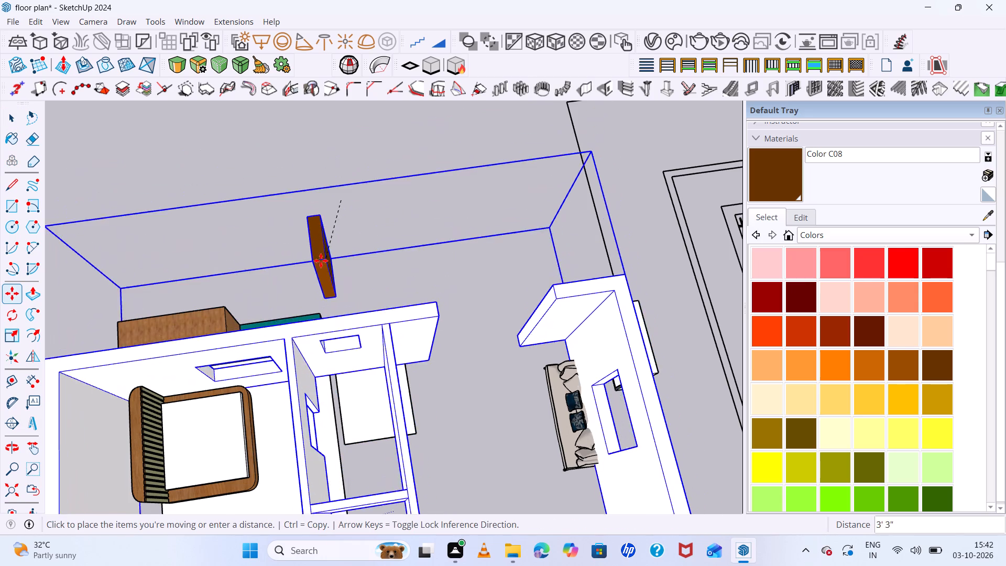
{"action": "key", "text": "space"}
Open the walls group and move the brown door about 30' 1" to open ground clear of the house.
{"action": "triple_click", "coordinate": [336, 215]}
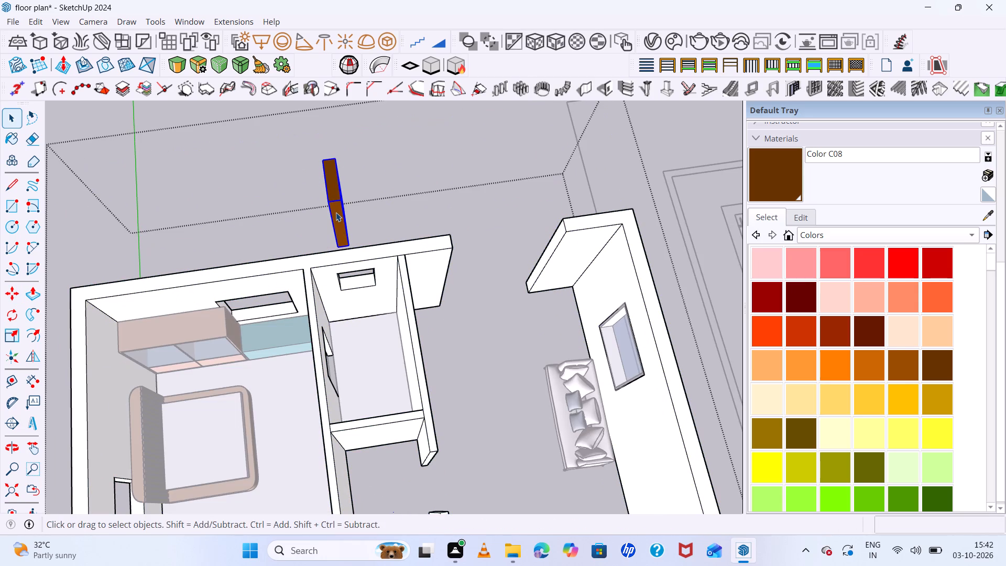
{"action": "key", "text": "m"}
{"action": "left_click_drag", "start_coordinate": [335, 209], "coordinate": [336, 204]}
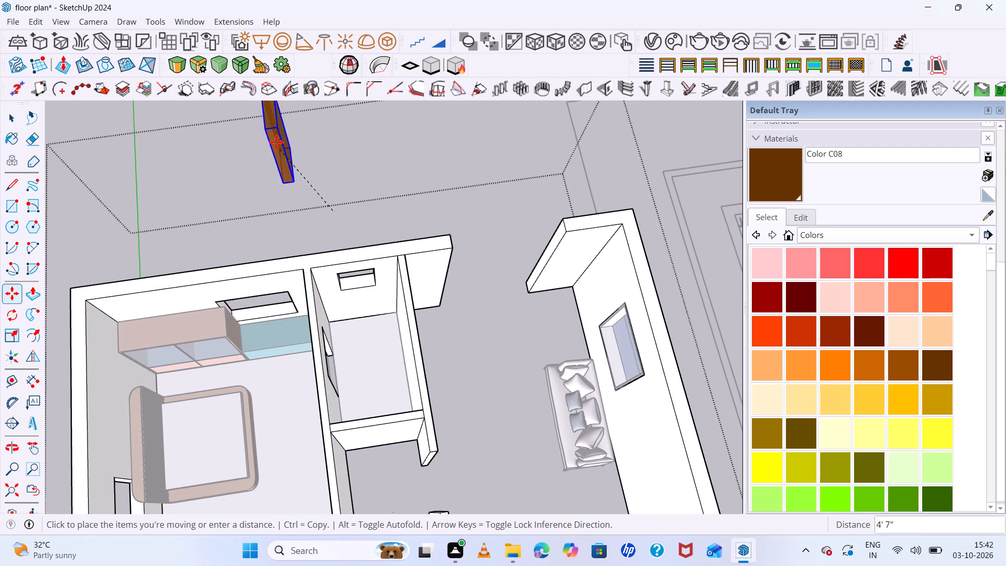
{"action": "scroll", "coordinate": [289, 129], "scroll_direction": "down", "scroll_amount": 15}
{"action": "left_click", "coordinate": [95, 267]}
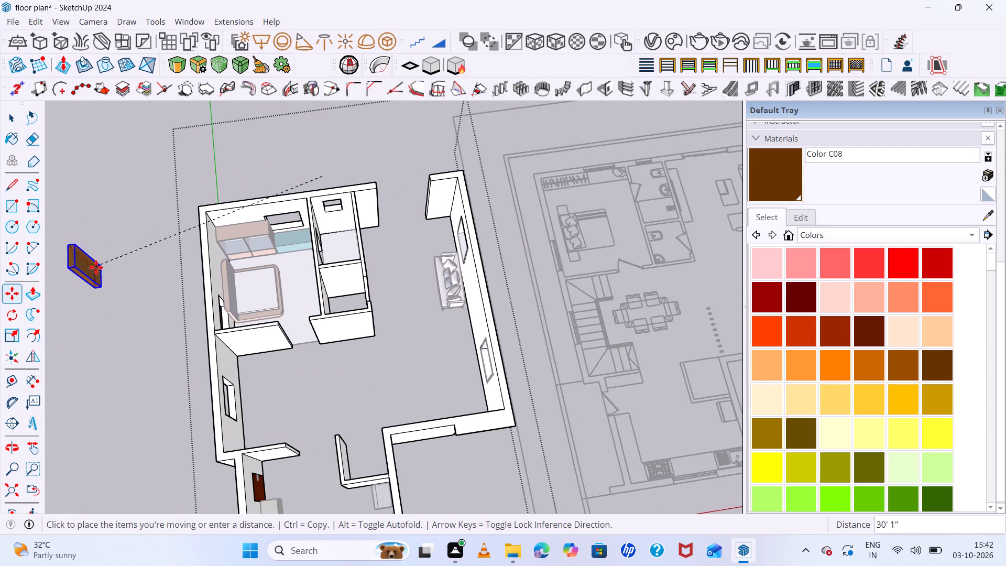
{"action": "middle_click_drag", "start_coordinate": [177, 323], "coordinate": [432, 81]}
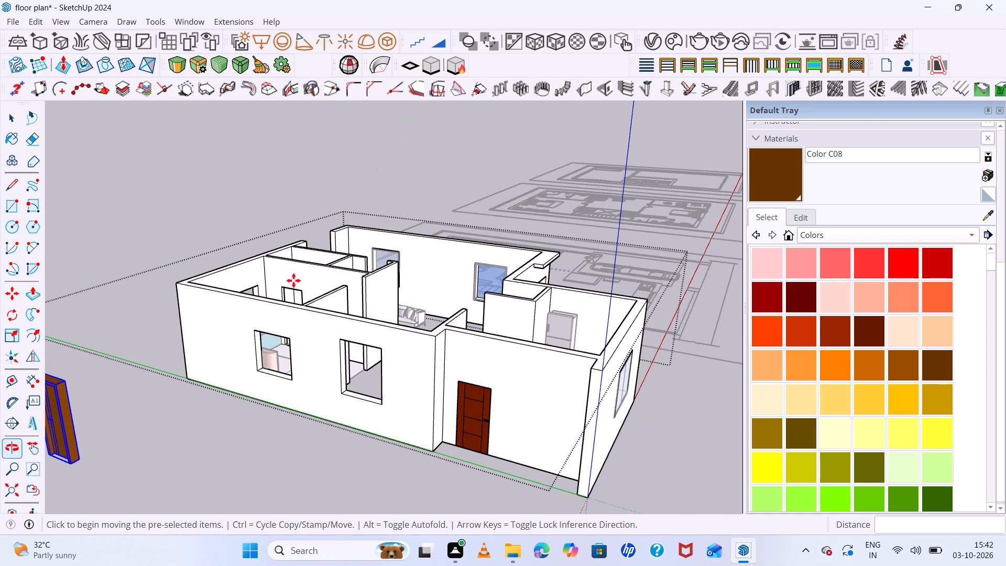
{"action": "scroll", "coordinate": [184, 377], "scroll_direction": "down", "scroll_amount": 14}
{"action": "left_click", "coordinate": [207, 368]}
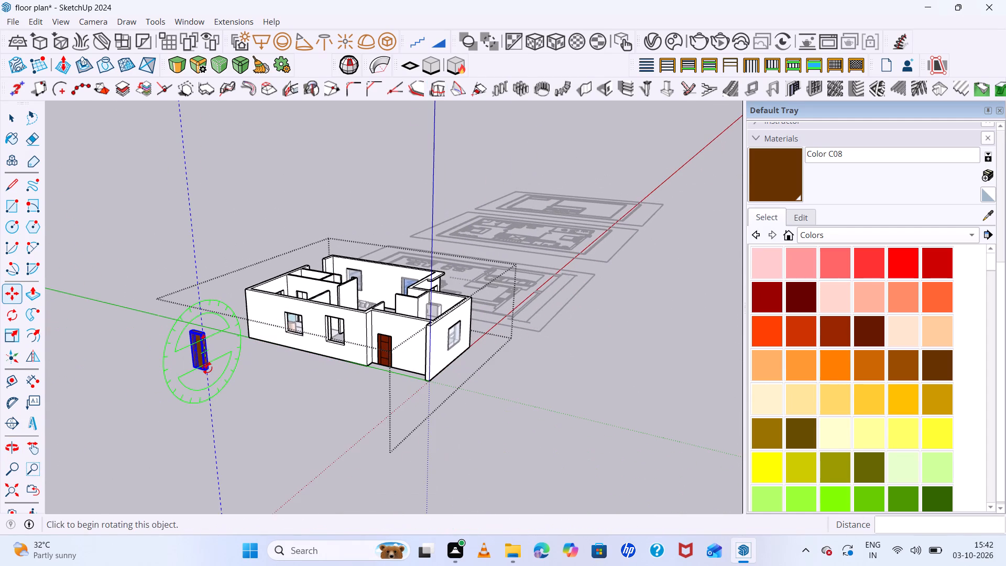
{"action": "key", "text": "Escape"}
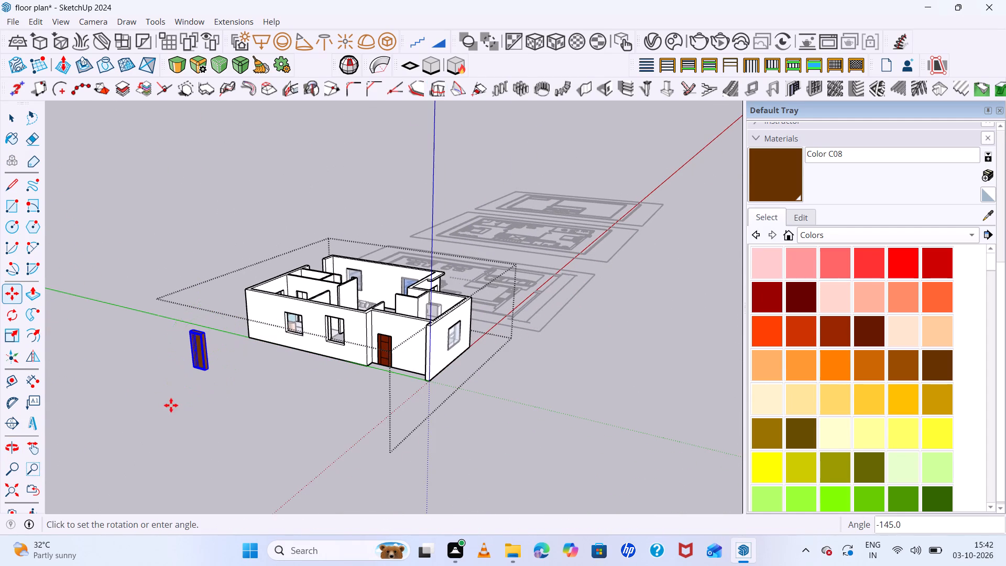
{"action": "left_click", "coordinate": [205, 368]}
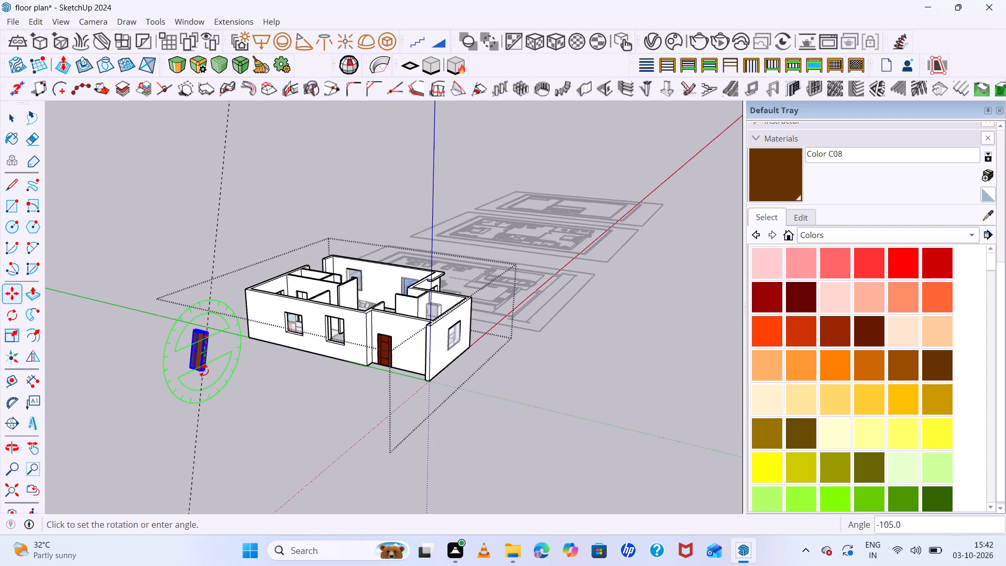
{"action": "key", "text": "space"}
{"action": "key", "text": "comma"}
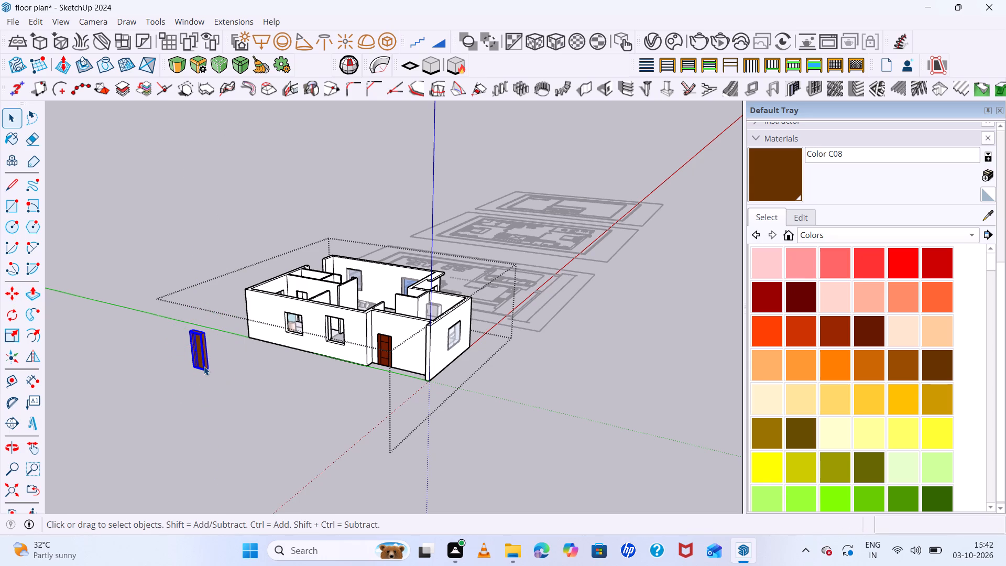
Copy the brown door by its bottom corner to a spot farther out from the house.
{"action": "key", "text": "m"}
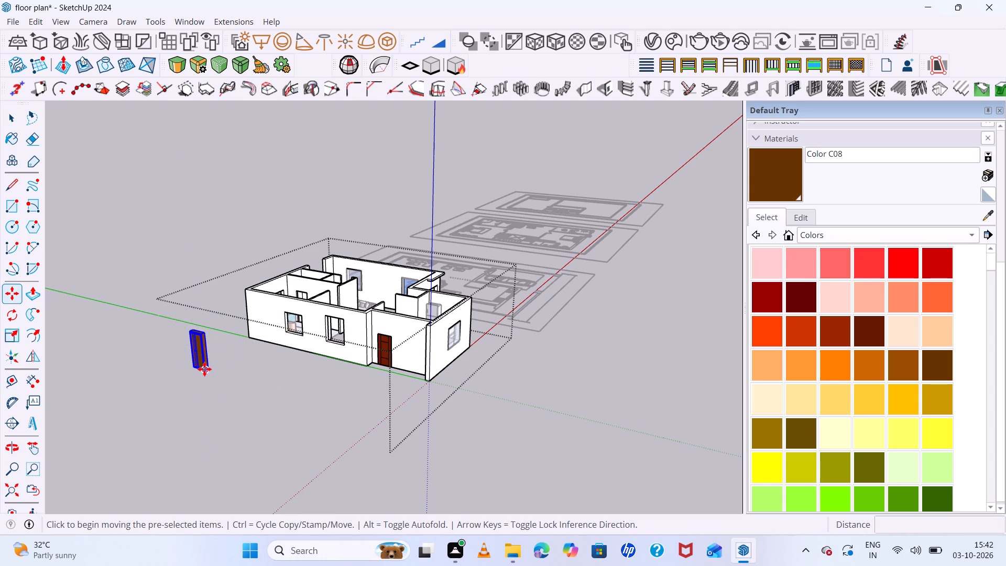
{"action": "left_click", "coordinate": [204, 369]}
{"action": "left_click", "coordinate": [160, 415]}
{"action": "key", "text": "space"}
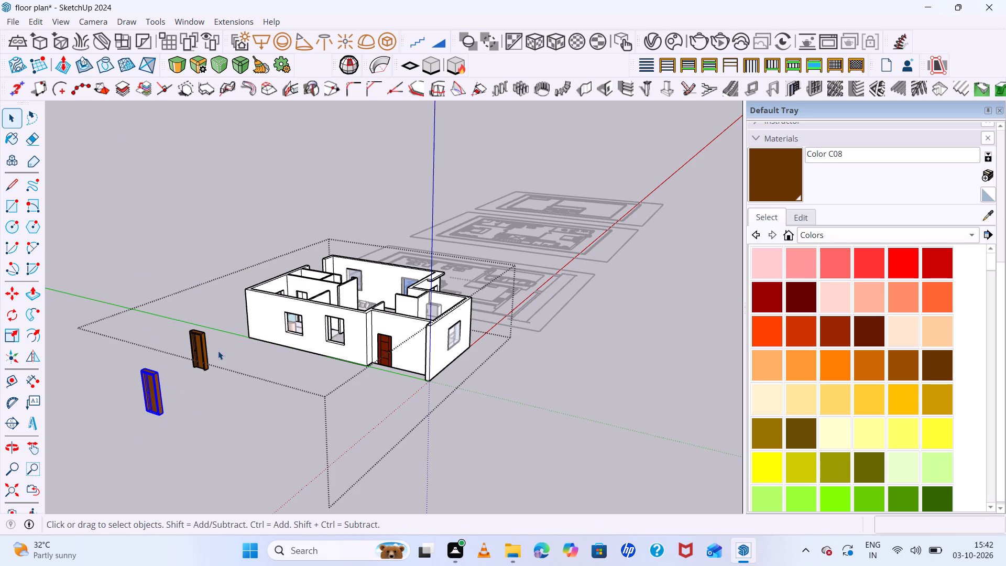
Delete the original brown door nearer the house, and leave the walls group editing.
{"action": "left_click", "coordinate": [203, 347]}
{"action": "key", "text": "Delete"}
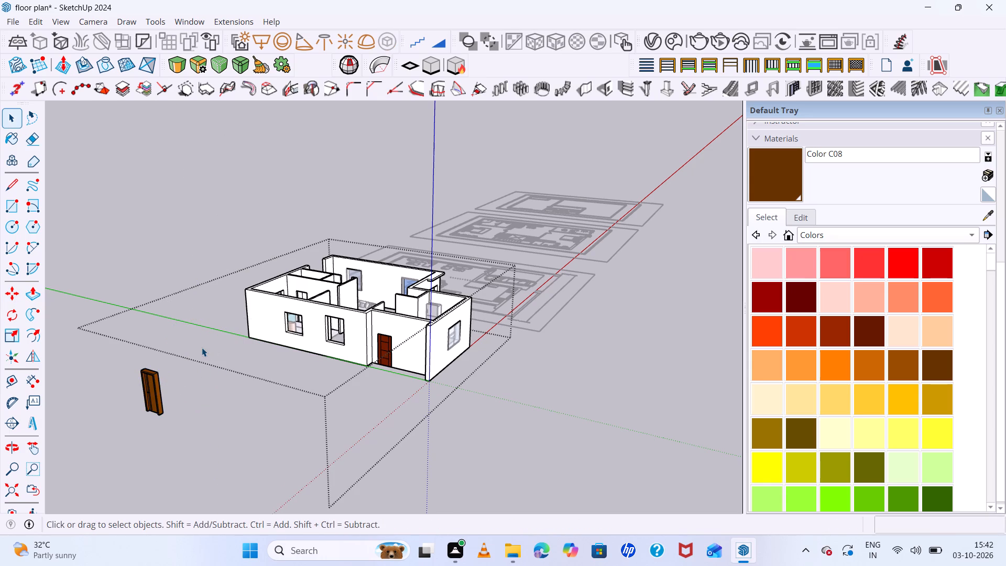
{"action": "left_click", "coordinate": [203, 264]}
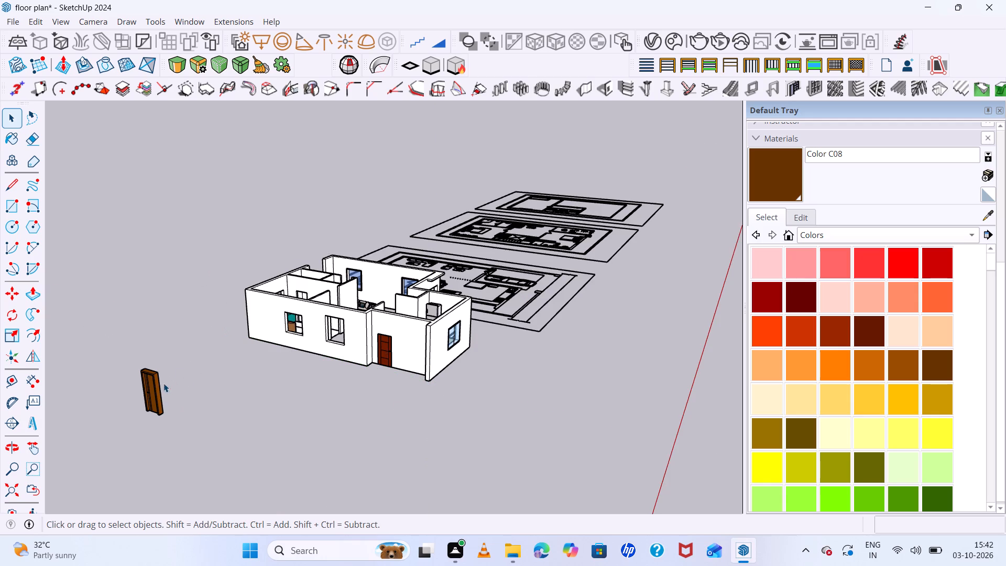
Open the remaining brown door, make a group from all of its connected geometry, and leave the group editing.
{"action": "left_click", "coordinate": [150, 397]}
{"action": "triple_click", "coordinate": [150, 397]}
{"action": "left_click", "coordinate": [150, 397]}
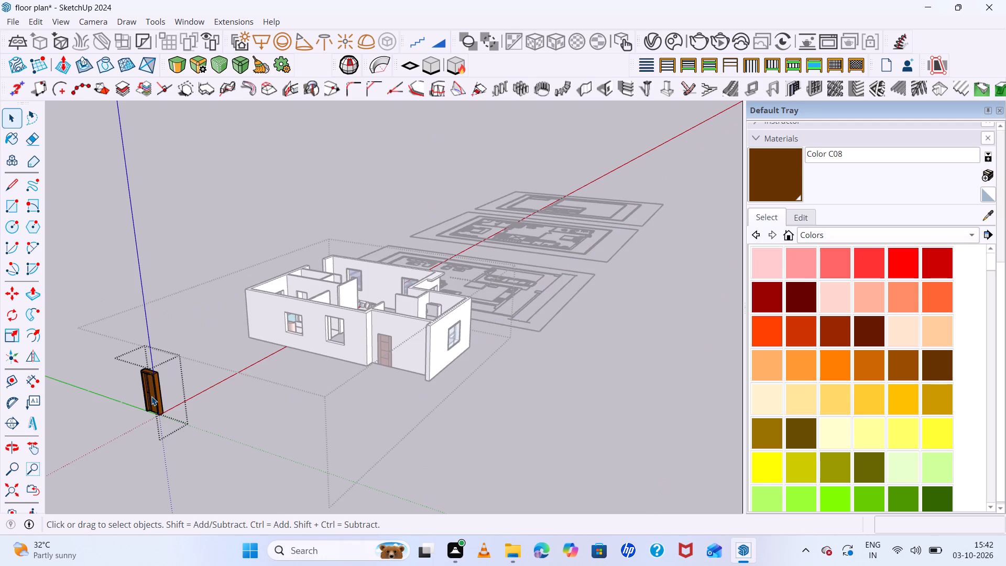
{"action": "triple_click", "coordinate": [151, 396]}
{"action": "double_click", "coordinate": [151, 396]}
{"action": "right_click", "coordinate": [151, 396]}
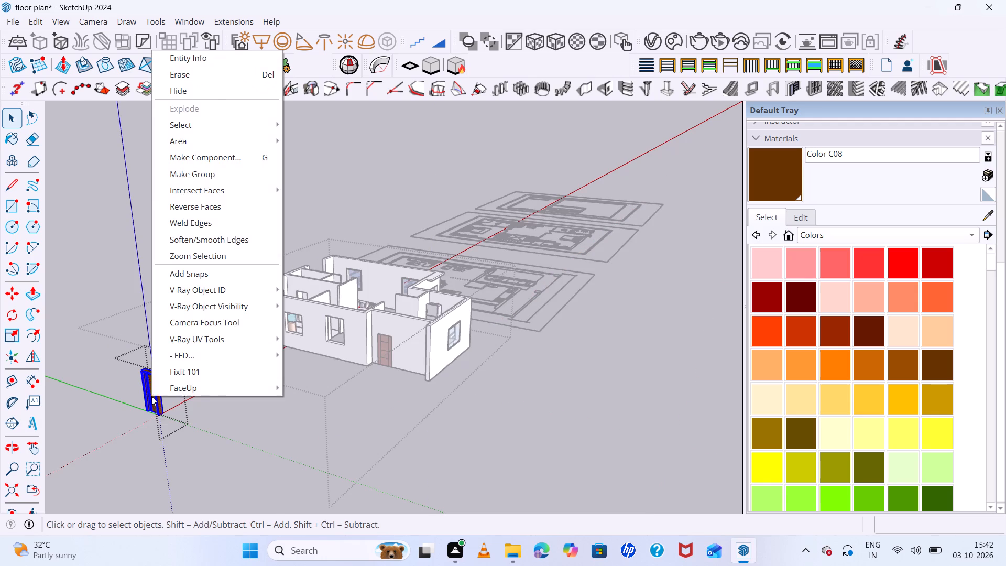
{"action": "left_click", "coordinate": [226, 180]}
{"action": "left_click", "coordinate": [152, 260]}
{"action": "scroll", "coordinate": [168, 291], "scroll_direction": "down", "scroll_amount": 2}
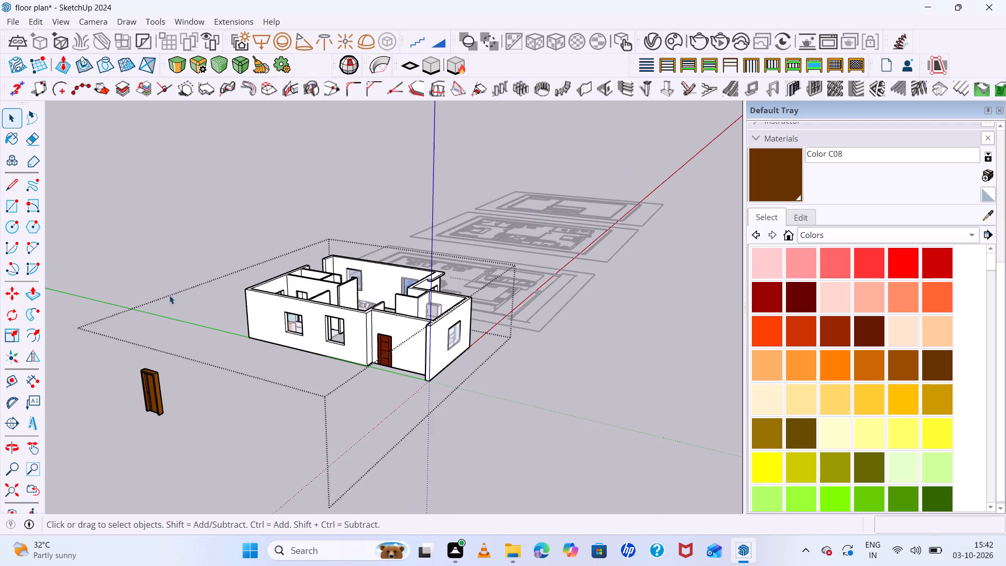
{"action": "scroll", "coordinate": [169, 295], "scroll_direction": "down", "scroll_amount": 2}
{"action": "left_click", "coordinate": [159, 371]}
{"action": "left_click", "coordinate": [170, 248]}
{"action": "left_click", "coordinate": [174, 251]}
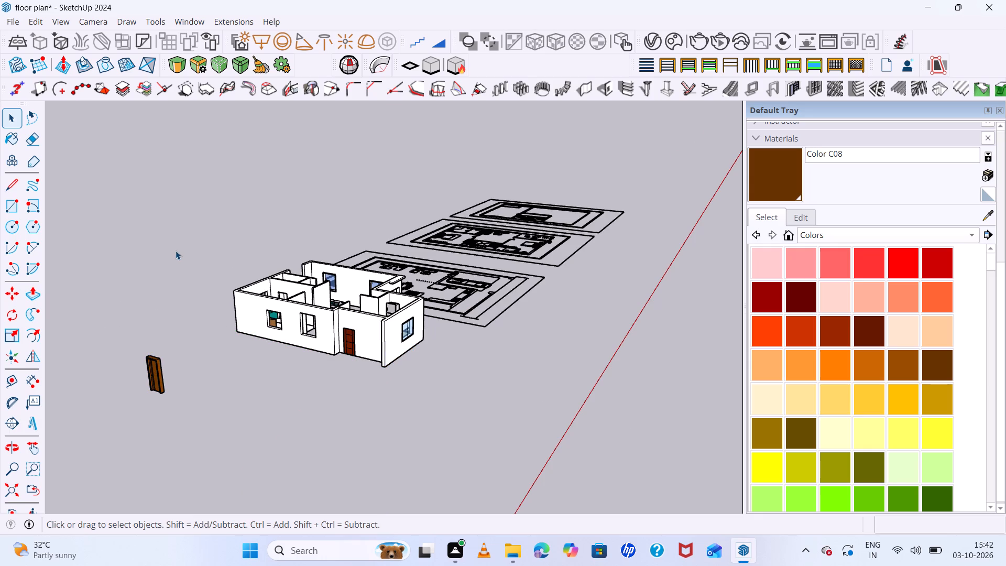
Open the brown door inside the walls group, group all of its connected geometry, and leave the door group.
{"action": "left_click", "coordinate": [146, 390]}
{"action": "left_click", "coordinate": [159, 381]}
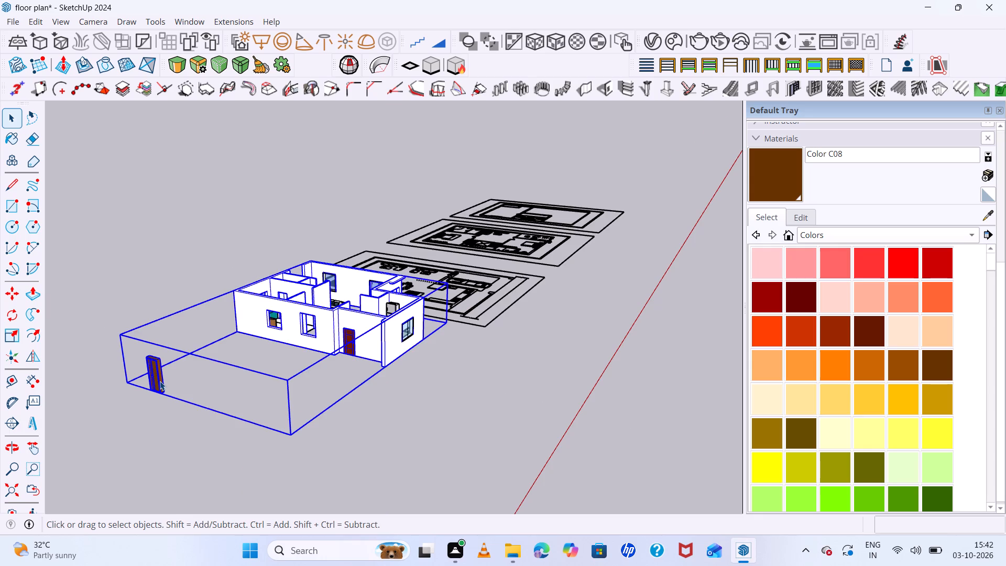
{"action": "double_click", "coordinate": [160, 380]}
{"action": "right_click", "coordinate": [159, 380]}
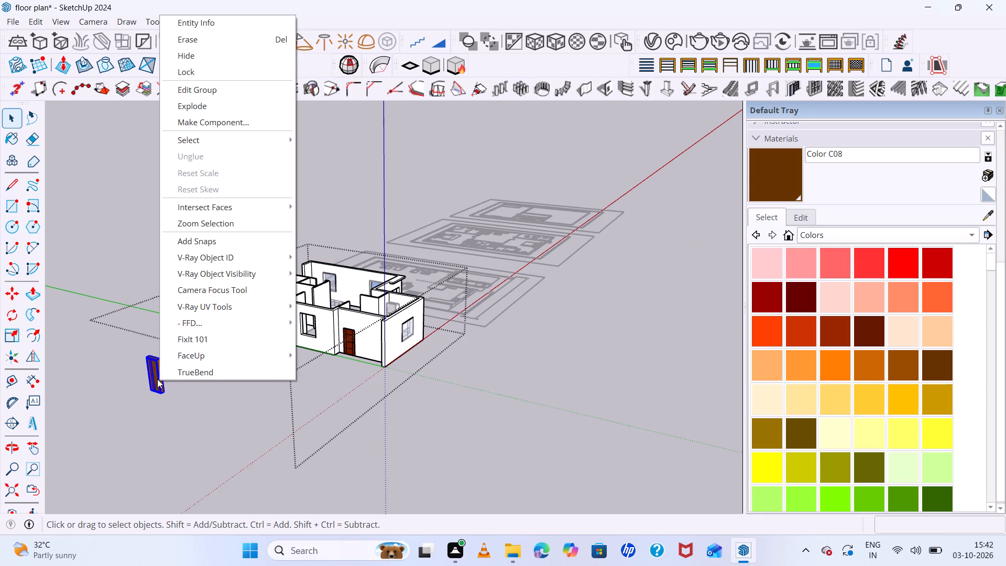
{"action": "triple_click", "coordinate": [157, 378]}
{"action": "double_click", "coordinate": [157, 379]}
{"action": "left_click", "coordinate": [157, 379]}
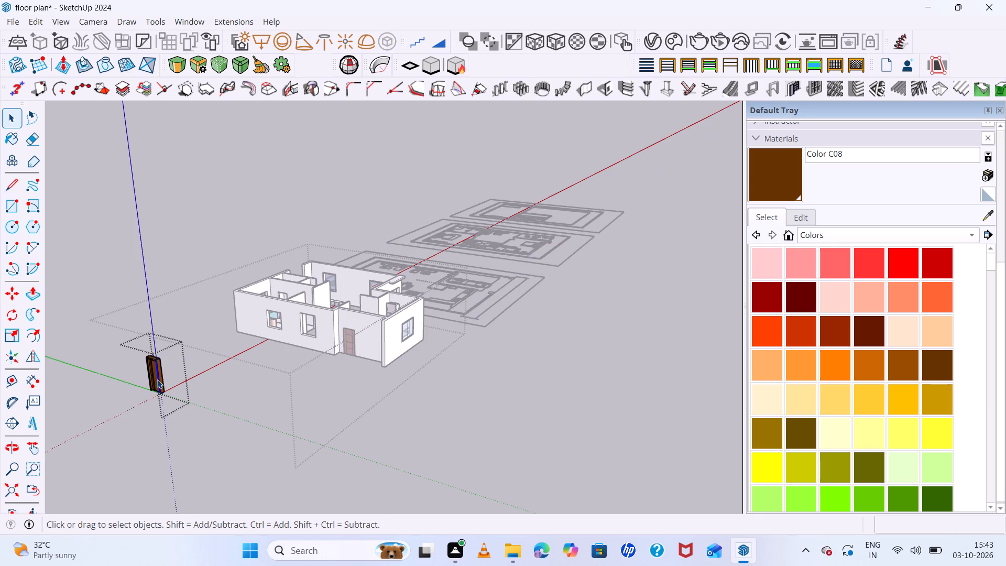
{"action": "triple_click", "coordinate": [158, 379]}
{"action": "left_click", "coordinate": [158, 379]}
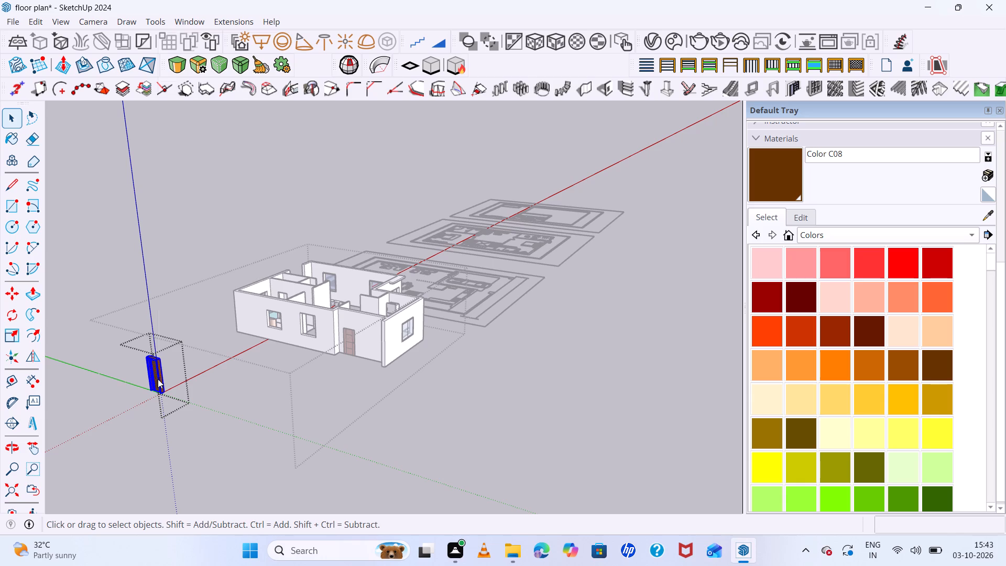
{"action": "right_click", "coordinate": [158, 379]}
{"action": "left_click", "coordinate": [238, 160]}
{"action": "left_click", "coordinate": [176, 264]}
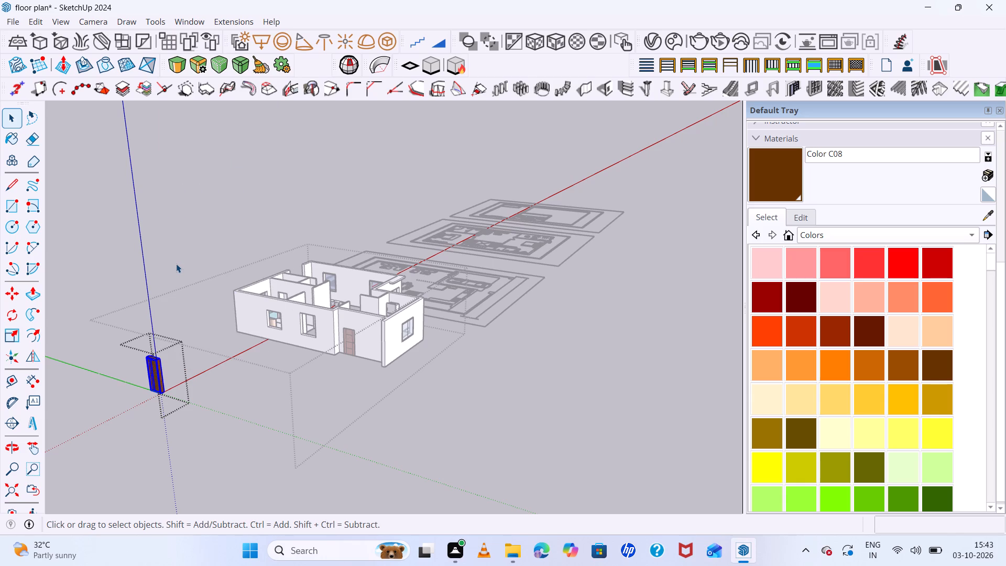
{"action": "left_click", "coordinate": [178, 261]}
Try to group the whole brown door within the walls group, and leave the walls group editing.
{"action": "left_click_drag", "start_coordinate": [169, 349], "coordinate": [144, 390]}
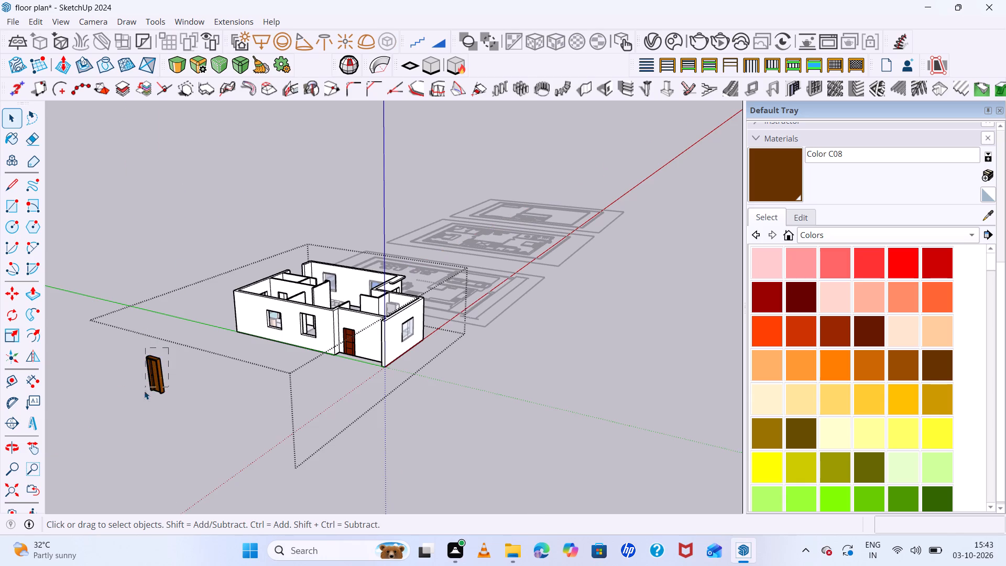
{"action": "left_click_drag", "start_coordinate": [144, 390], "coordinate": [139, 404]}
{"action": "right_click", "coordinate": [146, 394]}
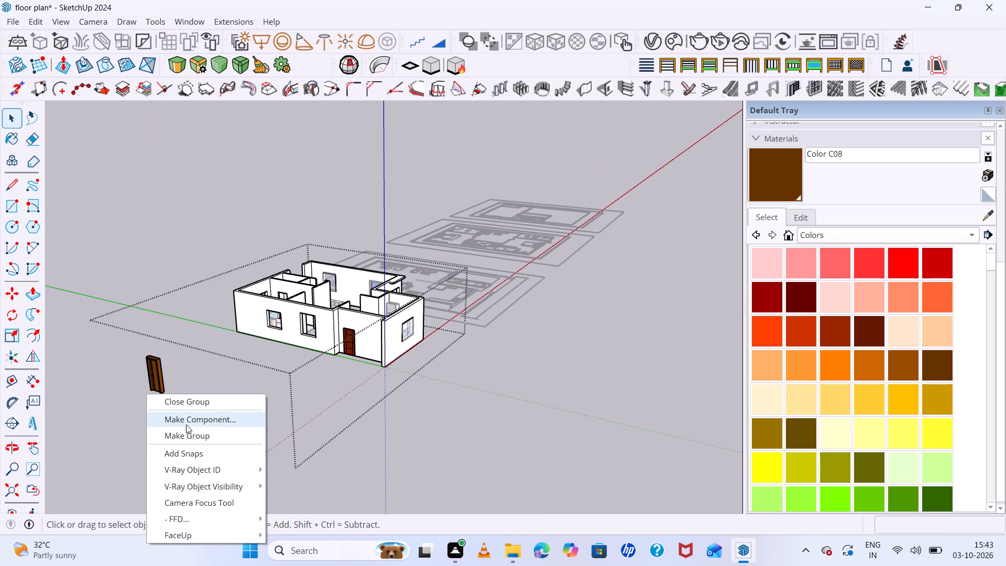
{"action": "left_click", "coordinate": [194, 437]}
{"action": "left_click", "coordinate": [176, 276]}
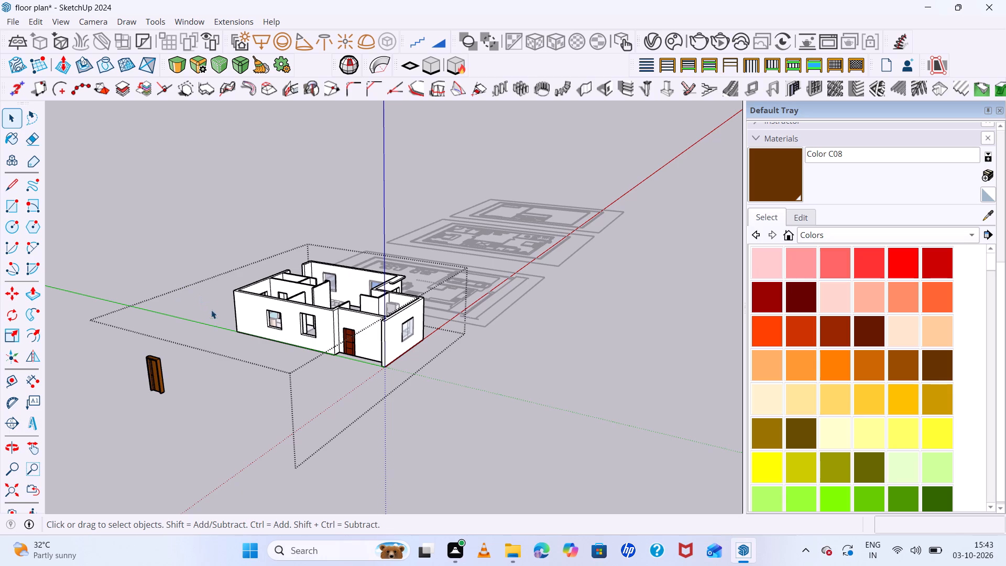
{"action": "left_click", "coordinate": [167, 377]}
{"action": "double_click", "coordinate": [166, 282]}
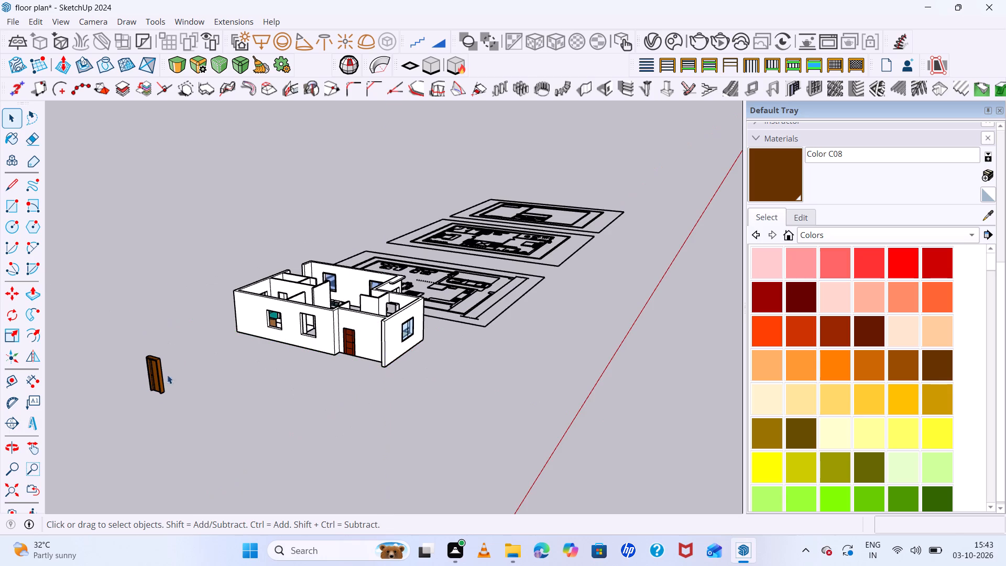
Explode the walls group that holds both the house and the brown door.
{"action": "left_click", "coordinate": [157, 391]}
{"action": "scroll", "coordinate": [326, 347], "scroll_direction": "down", "scroll_amount": 6}
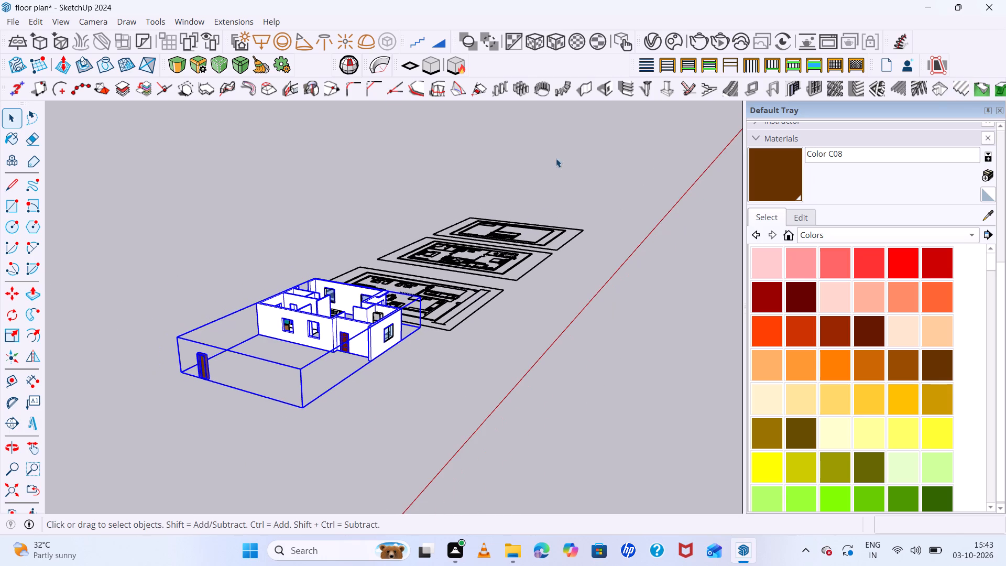
{"action": "right_click", "coordinate": [203, 365]}
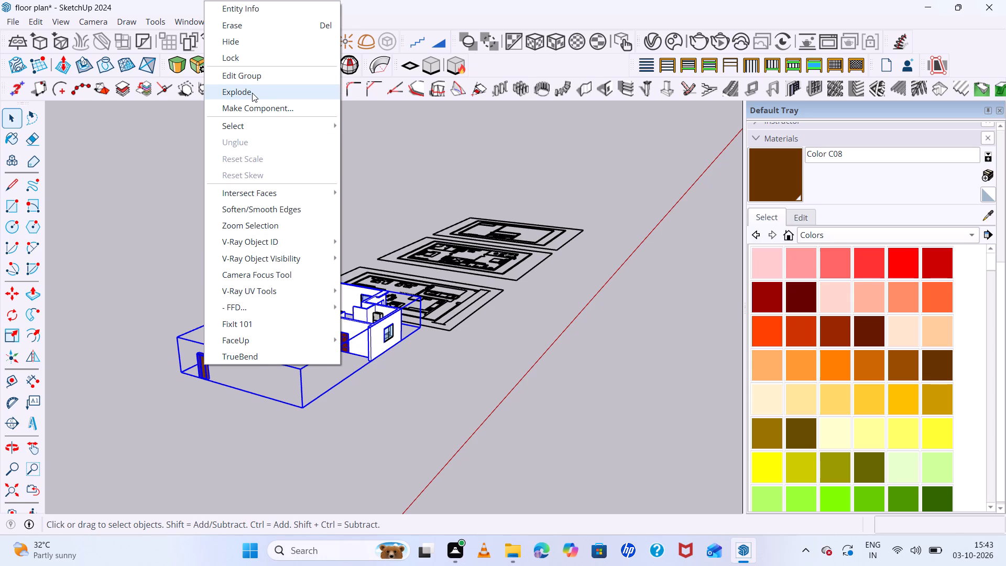
{"action": "left_click", "coordinate": [252, 93]}
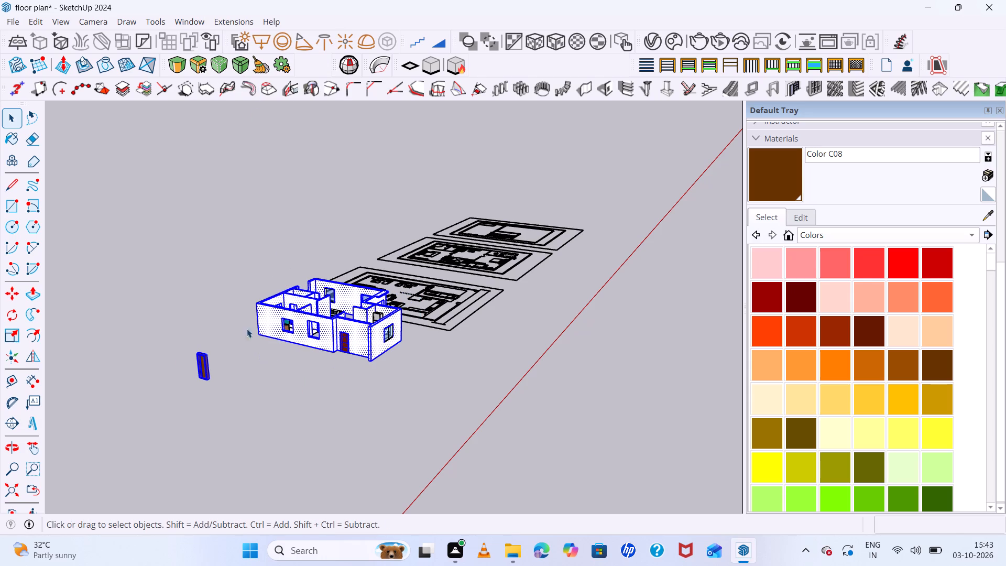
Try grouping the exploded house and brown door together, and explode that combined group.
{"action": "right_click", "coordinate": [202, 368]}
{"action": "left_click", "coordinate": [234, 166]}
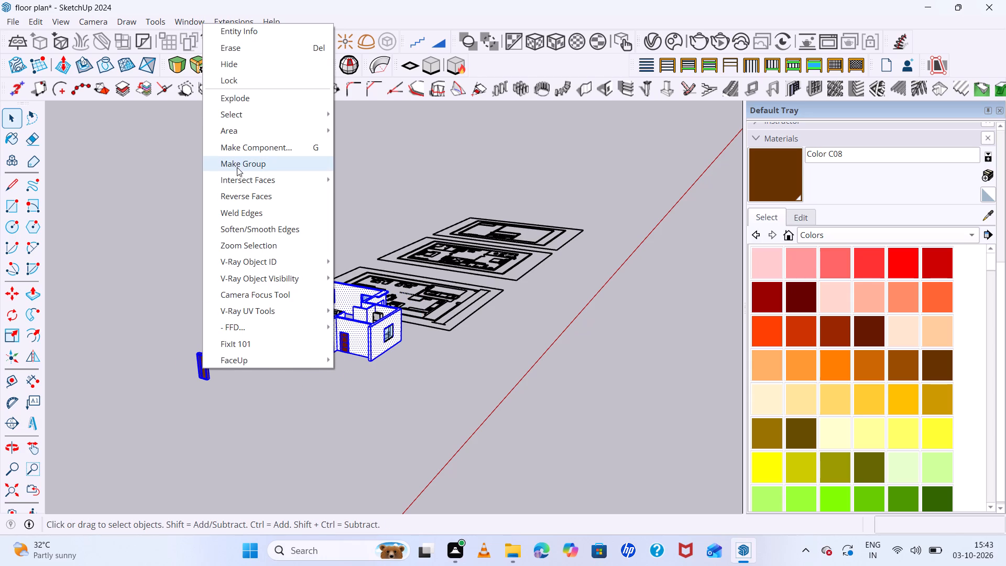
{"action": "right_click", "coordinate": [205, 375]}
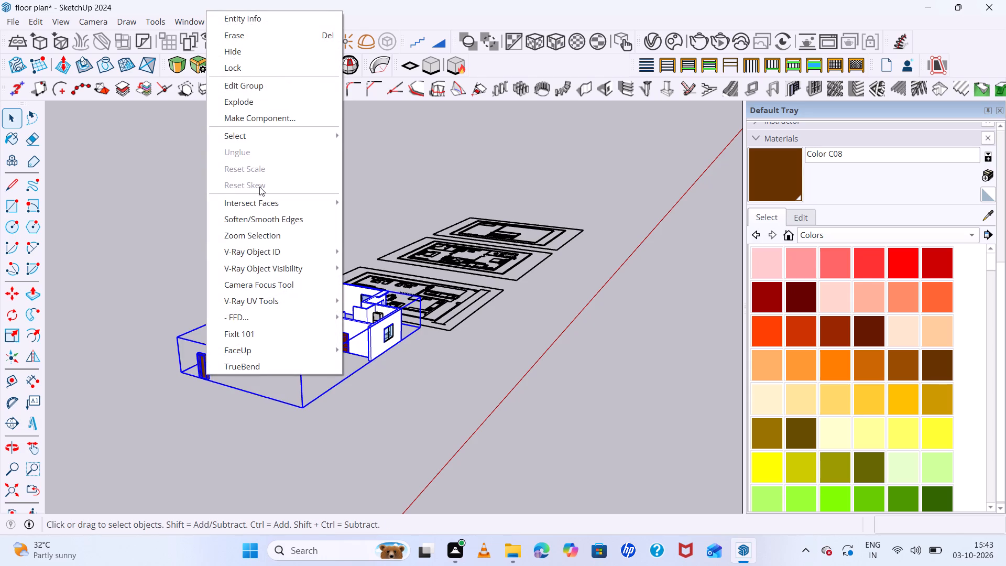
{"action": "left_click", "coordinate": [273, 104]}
Make a group from all connected geometry of the house walls, keeping the brown door out of it.
{"action": "scroll", "coordinate": [214, 371], "scroll_direction": "up", "scroll_amount": 5}
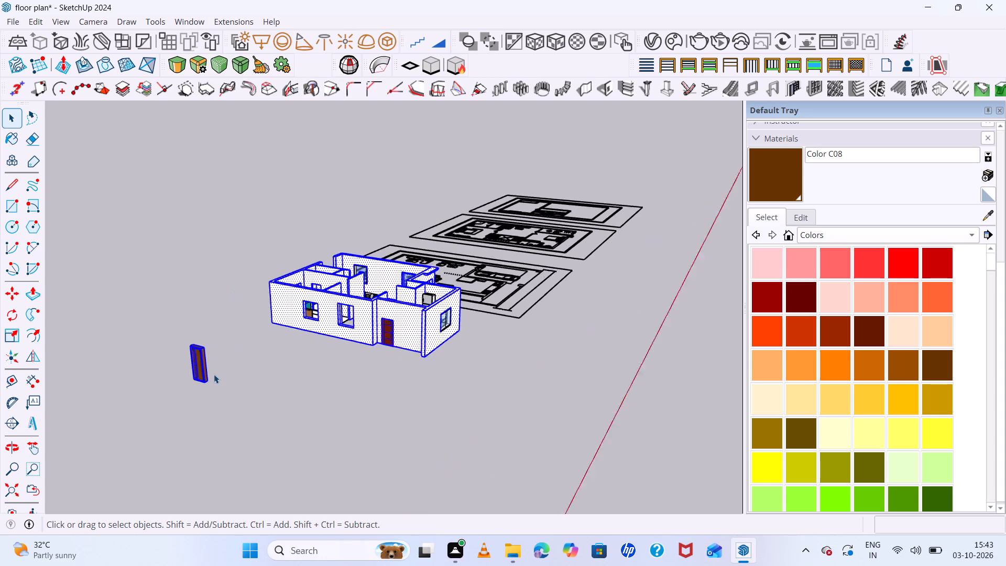
{"action": "middle_click_drag", "start_coordinate": [401, 298], "coordinate": [188, 439]}
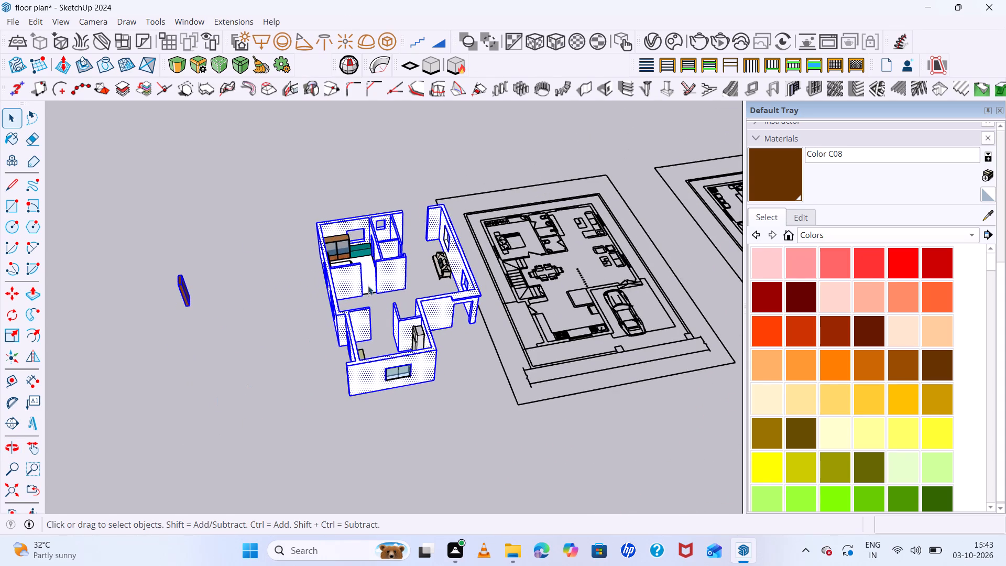
{"action": "key", "text": "space"}
{"action": "left_click", "coordinate": [319, 207]}
{"action": "left_click_drag", "start_coordinate": [448, 201], "coordinate": [419, 228]}
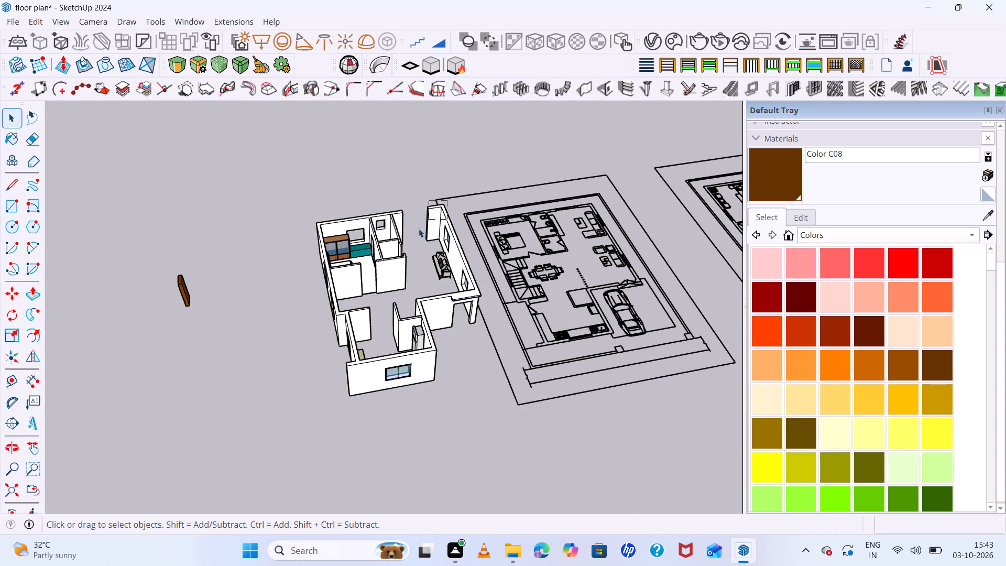
{"action": "left_click_drag", "start_coordinate": [419, 228], "coordinate": [337, 401]}
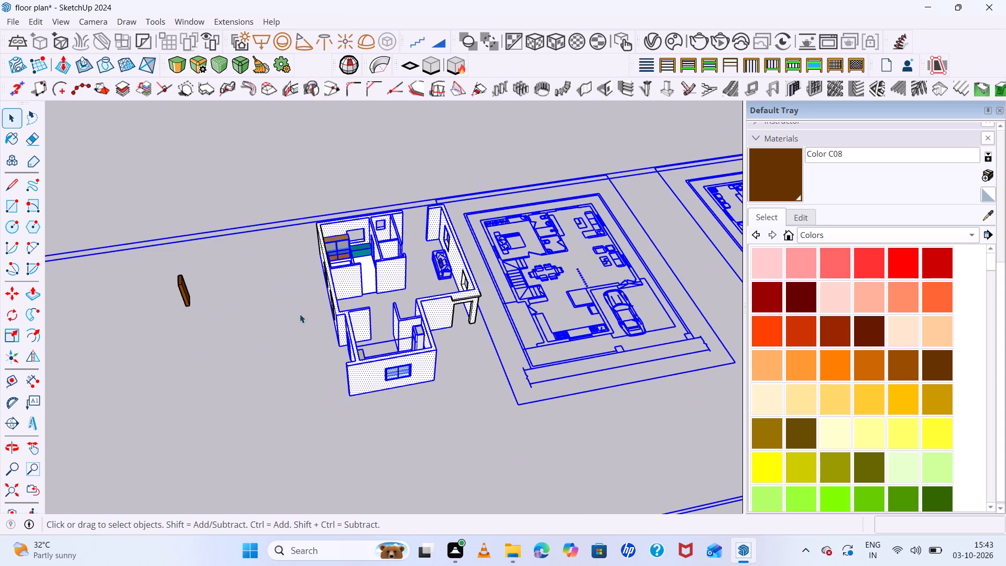
{"action": "scroll", "coordinate": [281, 313], "scroll_direction": "down", "scroll_amount": 10}
{"action": "middle_click_drag", "start_coordinate": [427, 398], "coordinate": [388, 398]}
{"action": "triple_click", "coordinate": [337, 329]}
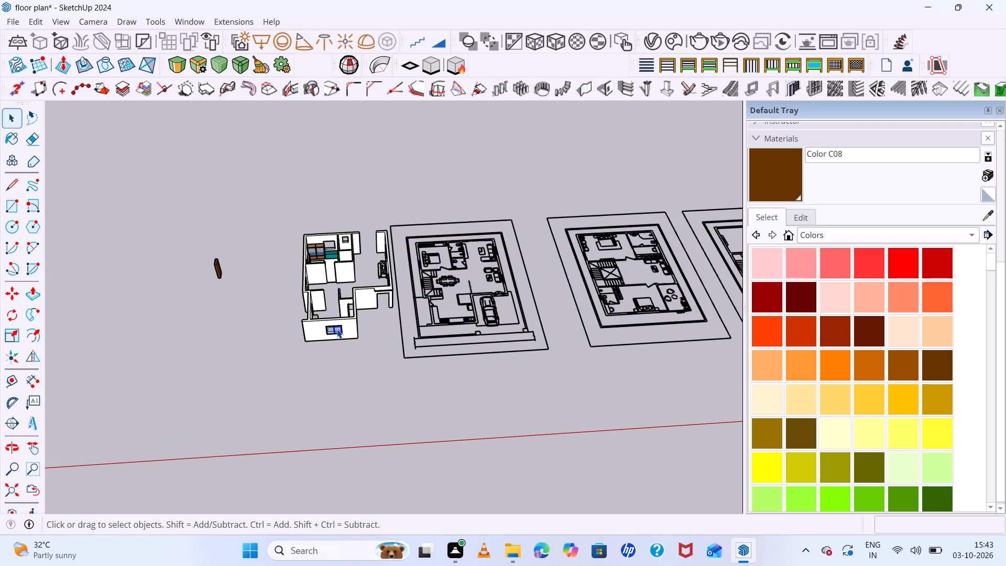
{"action": "left_click", "coordinate": [337, 329]}
{"action": "right_click", "coordinate": [353, 324]}
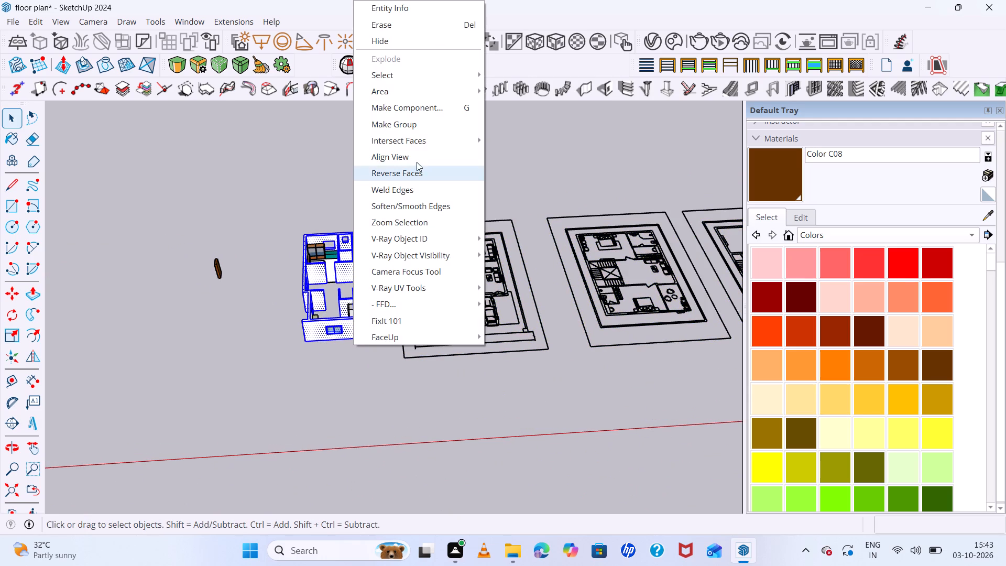
{"action": "left_click", "coordinate": [413, 129]}
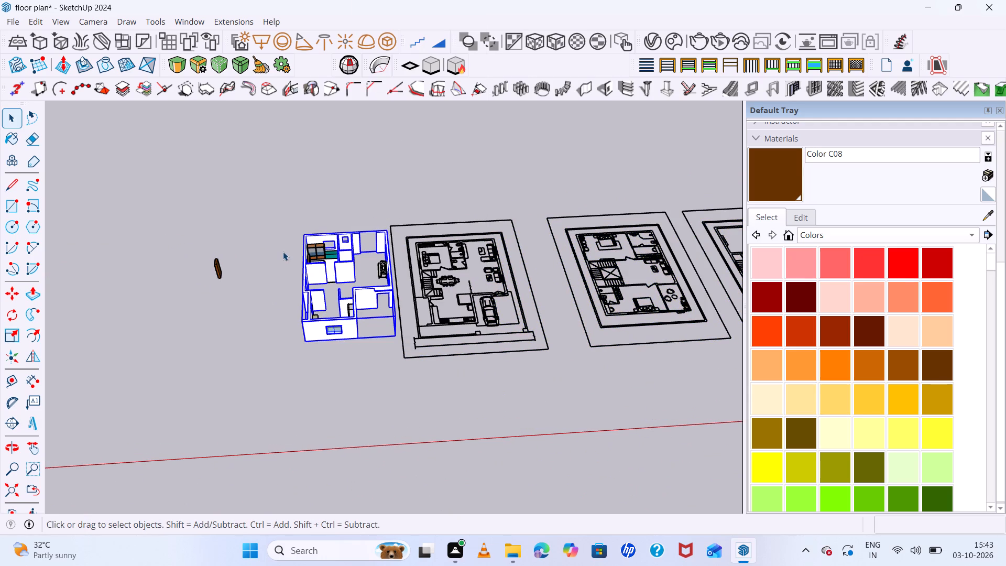
{"action": "left_click", "coordinate": [283, 252]}
Move the brown door by its bottom corner about 42' into the bedroom, against the wall's floor line beside the teal cabinet.
{"action": "scroll", "coordinate": [185, 273], "scroll_direction": "up", "scroll_amount": 5}
{"action": "left_click", "coordinate": [219, 269]}
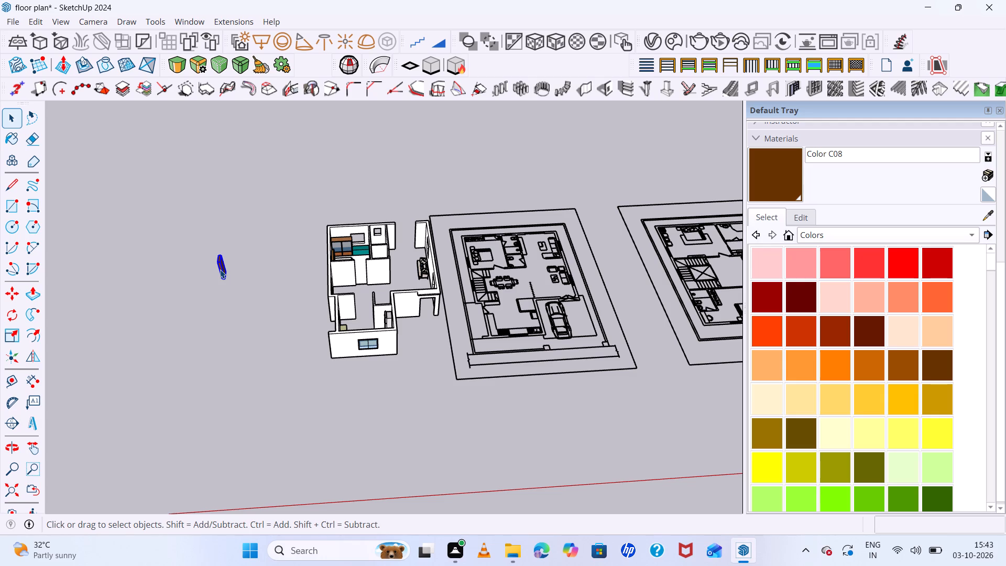
{"action": "key", "text": "m"}
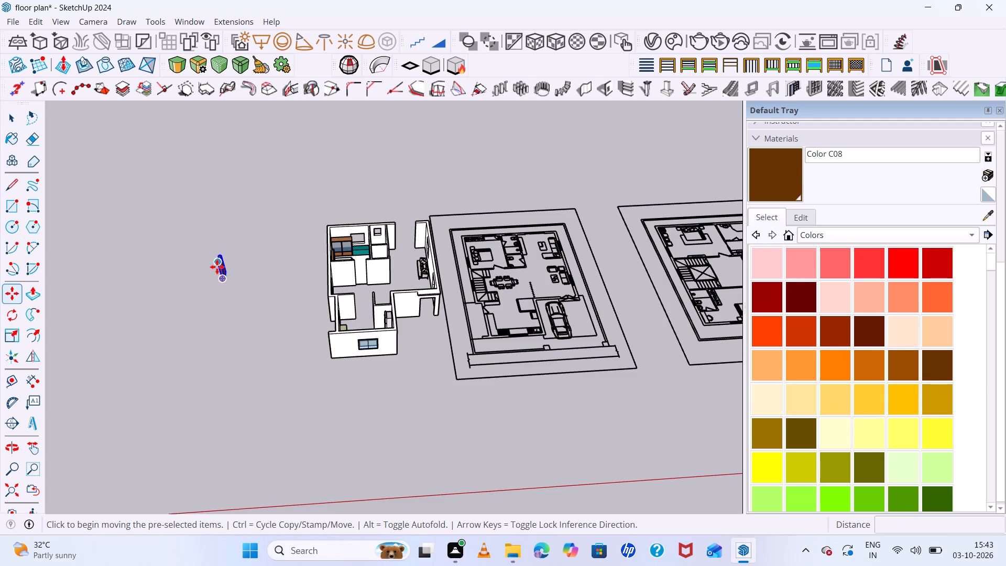
{"action": "scroll", "coordinate": [219, 269], "scroll_direction": "up", "scroll_amount": 20}
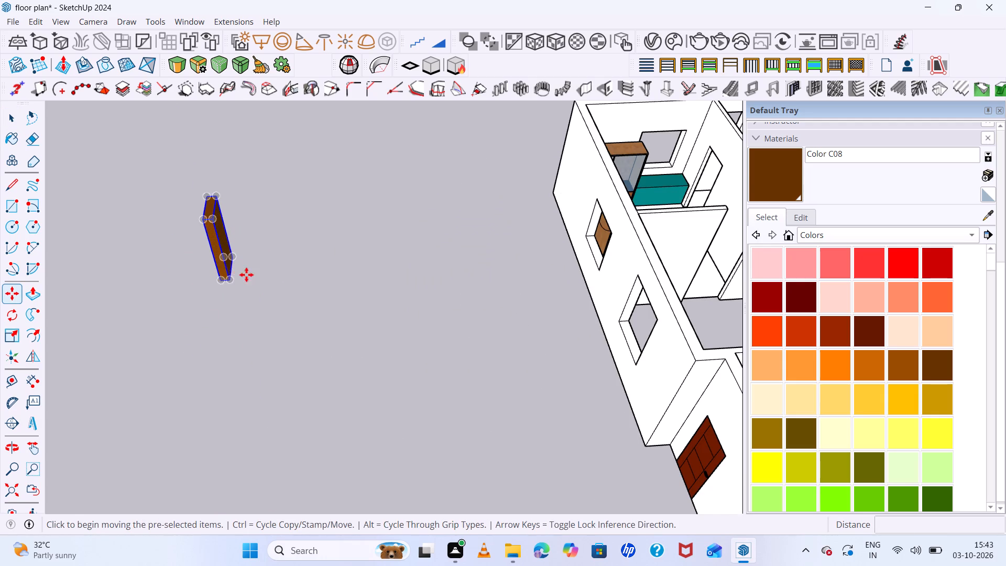
{"action": "middle_click_drag", "start_coordinate": [250, 275], "coordinate": [337, 177]}
{"action": "scroll", "coordinate": [157, 320], "scroll_direction": "up", "scroll_amount": 8}
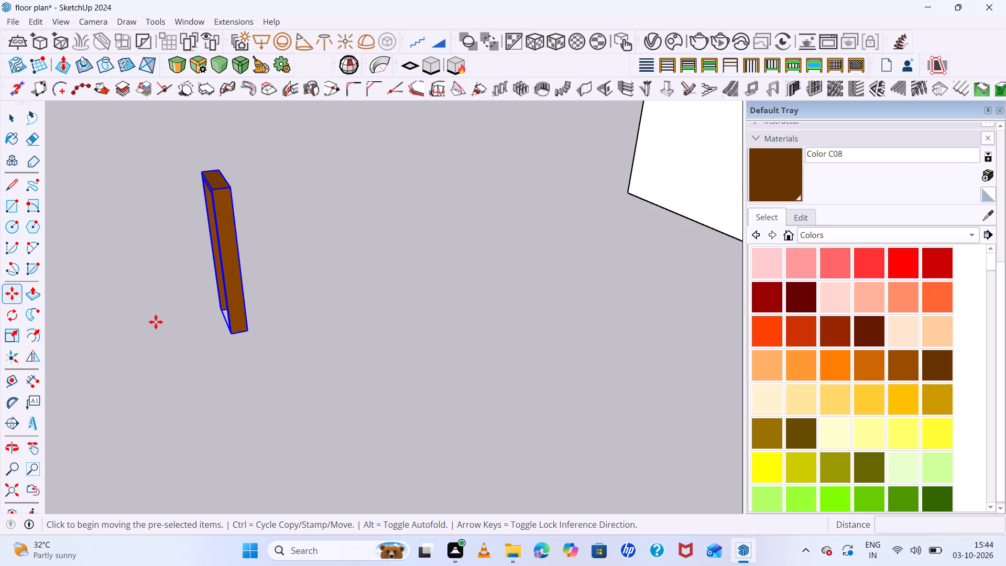
{"action": "scroll", "coordinate": [156, 322], "scroll_direction": "up", "scroll_amount": 4}
{"action": "middle_click_drag", "start_coordinate": [215, 317], "coordinate": [511, 296]}
{"action": "scroll", "coordinate": [336, 344], "scroll_direction": "up", "scroll_amount": 7}
{"action": "middle_click_drag", "start_coordinate": [369, 352], "coordinate": [502, 364]}
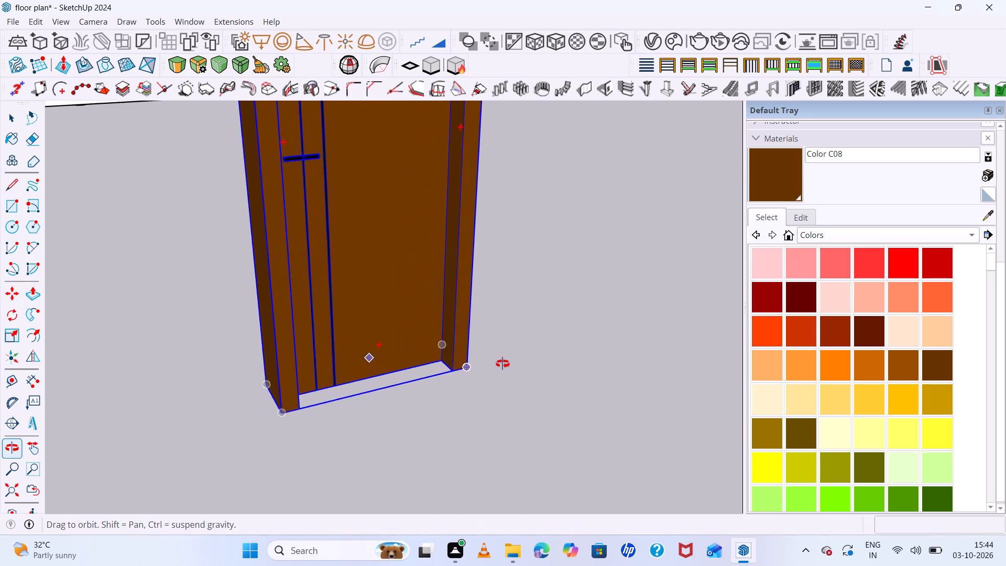
{"action": "middle_click_drag", "start_coordinate": [502, 364], "coordinate": [504, 364]}
{"action": "left_click", "coordinate": [265, 387]}
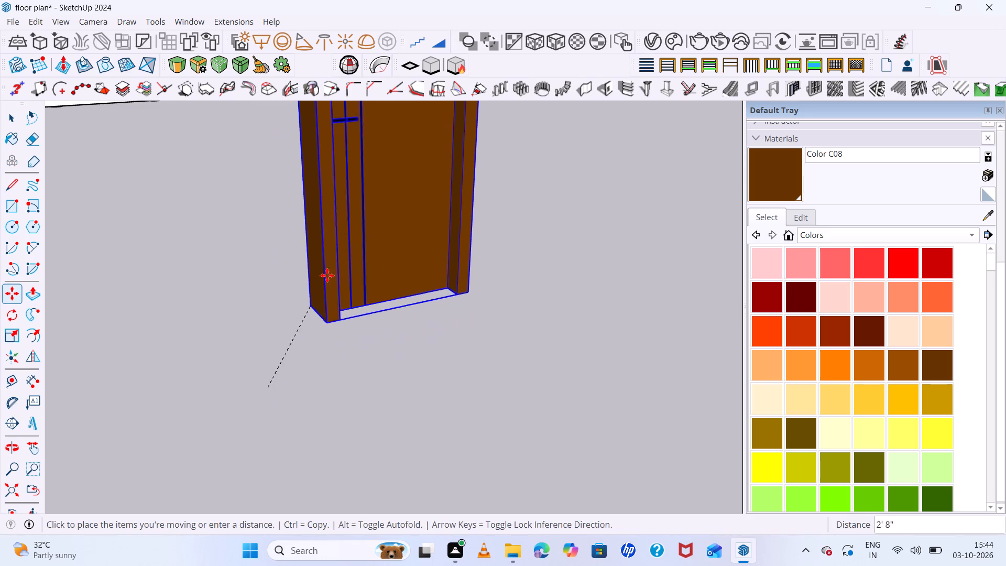
{"action": "scroll", "coordinate": [336, 242], "scroll_direction": "down", "scroll_amount": 20}
{"action": "scroll", "coordinate": [336, 242], "scroll_direction": "down", "scroll_amount": 20}
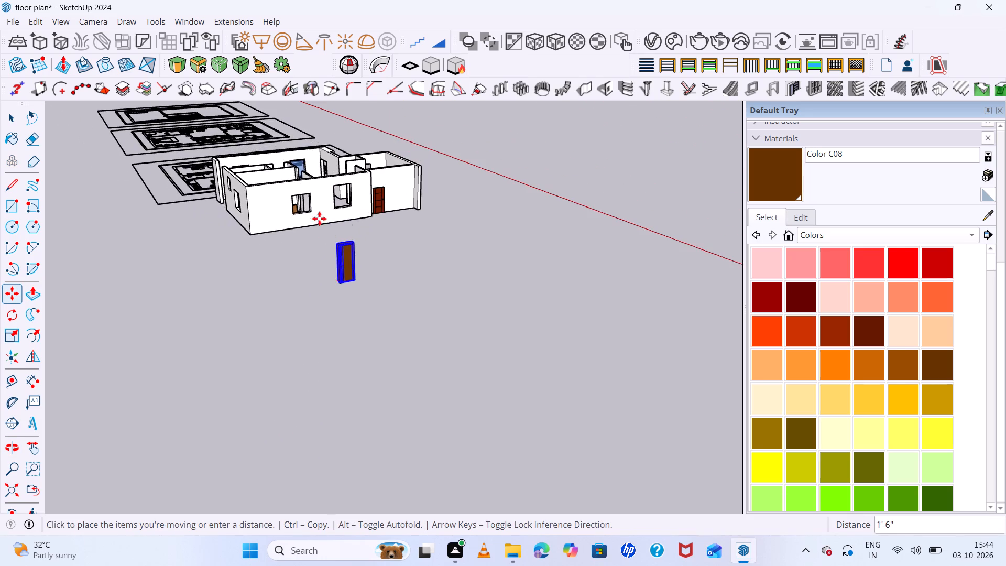
{"action": "scroll", "coordinate": [286, 164], "scroll_direction": "up", "scroll_amount": 19}
{"action": "middle_click_drag", "start_coordinate": [267, 240], "coordinate": [259, 317]}
{"action": "scroll", "coordinate": [238, 264], "scroll_direction": "down", "scroll_amount": 7}
{"action": "scroll", "coordinate": [220, 308], "scroll_direction": "up", "scroll_amount": 20}
{"action": "scroll", "coordinate": [220, 308], "scroll_direction": "up", "scroll_amount": 7}
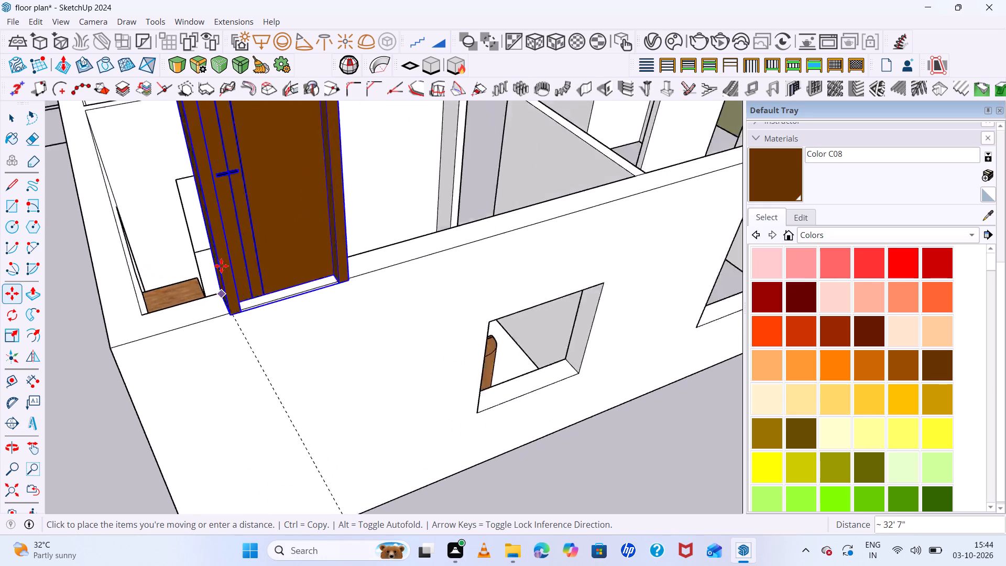
{"action": "scroll", "coordinate": [219, 258], "scroll_direction": "up", "scroll_amount": 4}
{"action": "middle_click_drag", "start_coordinate": [226, 333], "coordinate": [226, 342]}
{"action": "scroll", "coordinate": [212, 343], "scroll_direction": "up", "scroll_amount": 6}
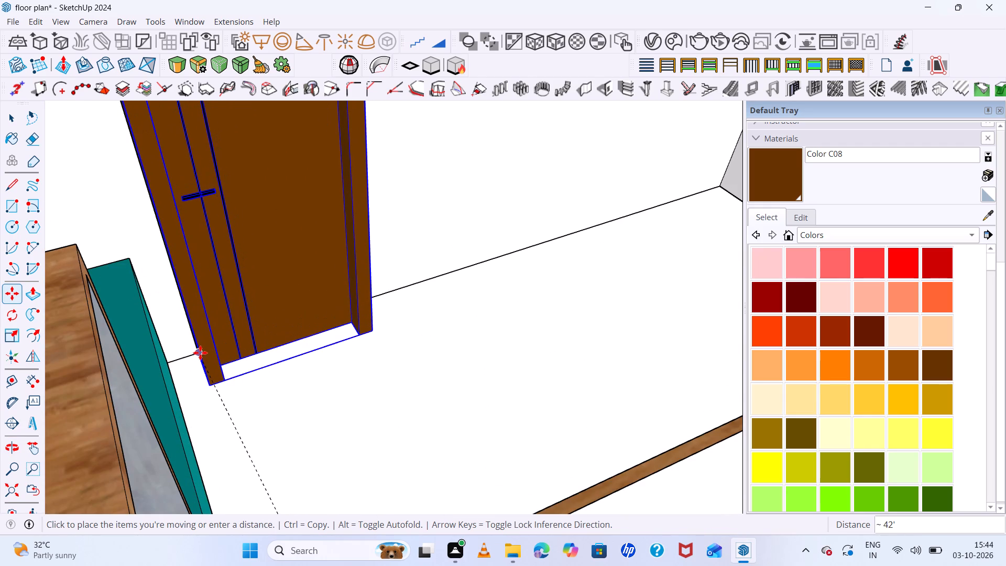
{"action": "left_click", "coordinate": [202, 358]}
Move the brown door by its top corner about 3' 3" onto the top inner edge of the bedroom wall.
{"action": "scroll", "coordinate": [336, 380], "scroll_direction": "down", "scroll_amount": 13}
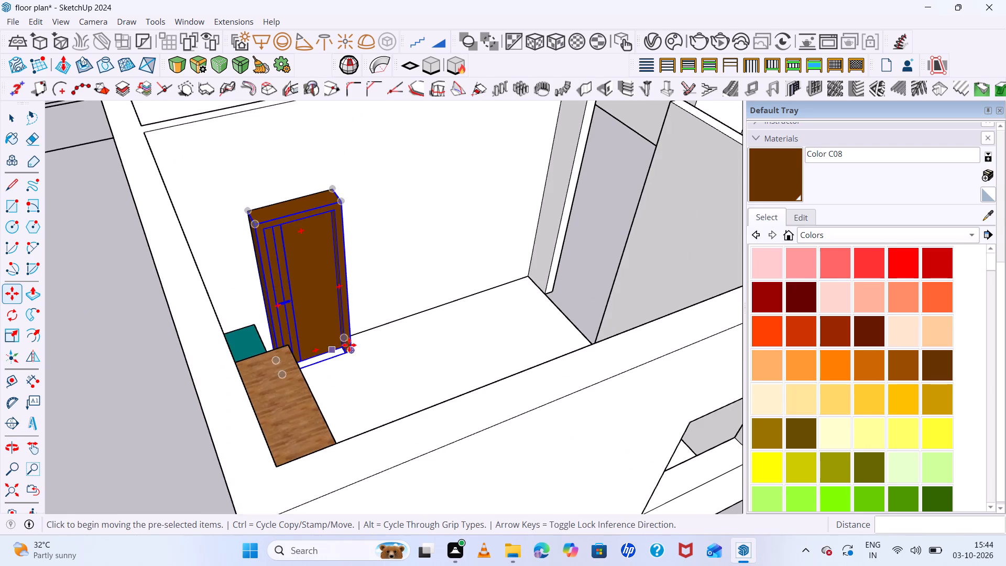
{"action": "middle_click_drag", "start_coordinate": [351, 345], "coordinate": [294, 465]}
{"action": "scroll", "coordinate": [287, 207], "scroll_direction": "down", "scroll_amount": 1}
{"action": "middle_click_drag", "start_coordinate": [293, 219], "coordinate": [312, 356]}
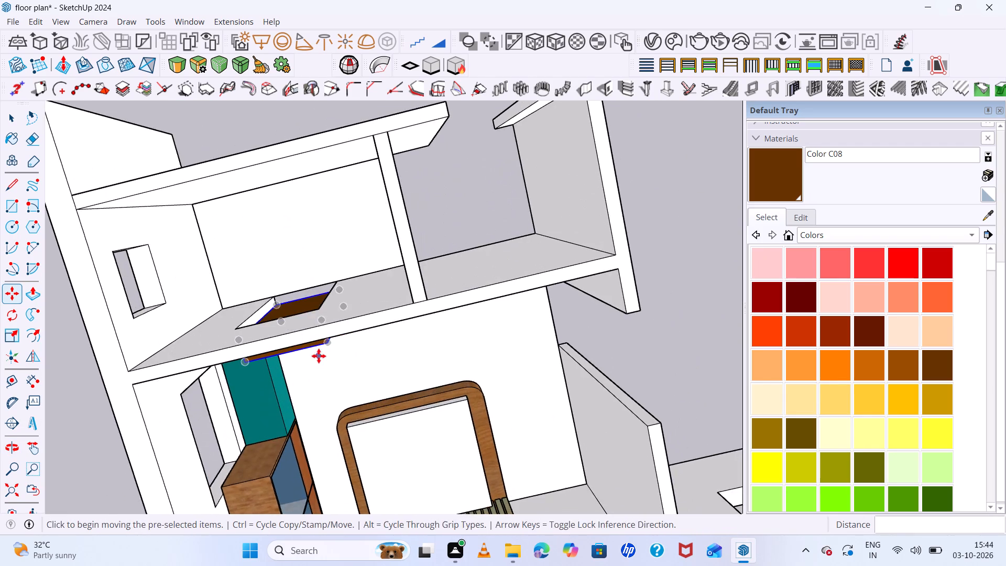
{"action": "scroll", "coordinate": [322, 363], "scroll_direction": "up", "scroll_amount": 5}
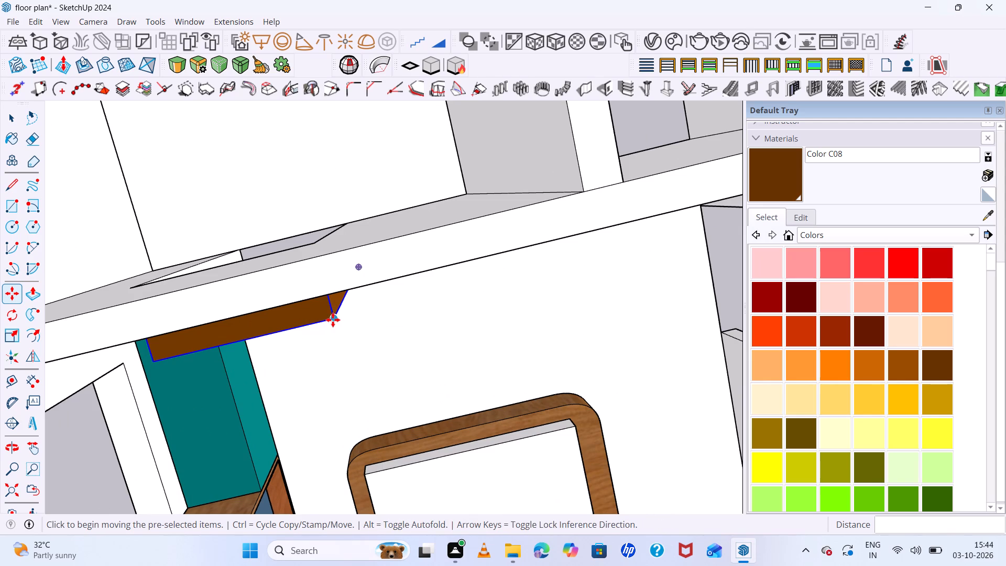
{"action": "left_click", "coordinate": [333, 319]}
{"action": "left_click", "coordinate": [324, 300]}
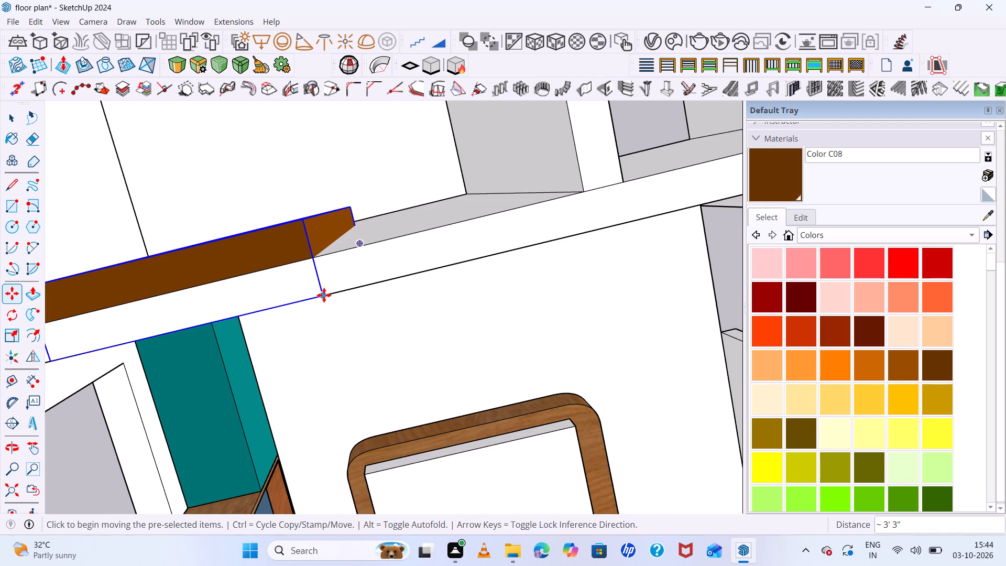
{"action": "scroll", "coordinate": [318, 252], "scroll_direction": "down", "scroll_amount": 14}
{"action": "middle_click_drag", "start_coordinate": [332, 285], "coordinate": [313, 165]}
{"action": "scroll", "coordinate": [335, 254], "scroll_direction": "up", "scroll_amount": 5}
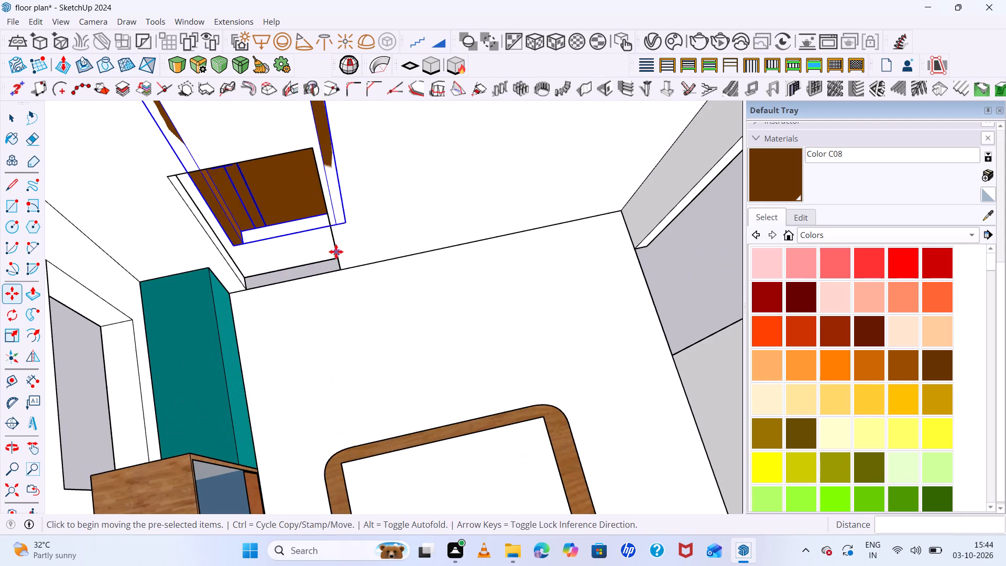
Move the brown door down in two moves, 1' 3" and about 3' 4", so its bottom corner meets the wall's floor line.
{"action": "left_click", "coordinate": [345, 222]}
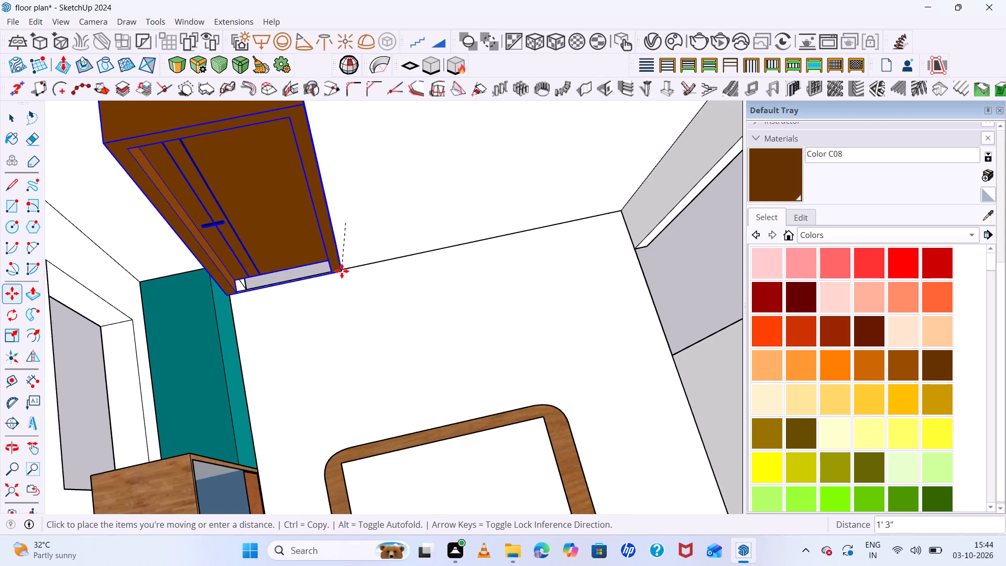
{"action": "left_click", "coordinate": [342, 267]}
{"action": "middle_click_drag", "start_coordinate": [346, 277], "coordinate": [318, 165]}
{"action": "scroll", "coordinate": [349, 233], "scroll_direction": "up", "scroll_amount": 3}
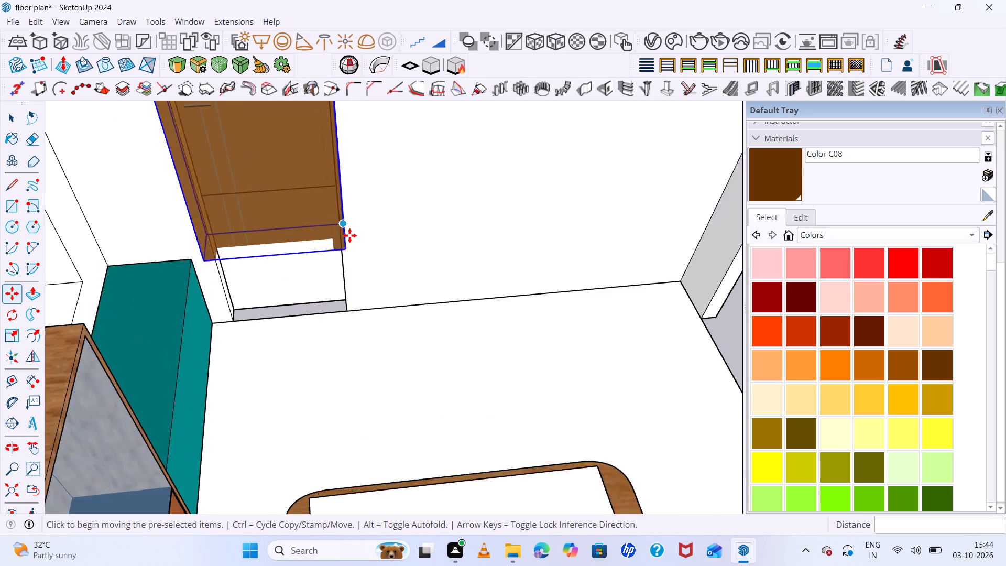
{"action": "scroll", "coordinate": [349, 235], "scroll_direction": "up", "scroll_amount": 3}
{"action": "left_click", "coordinate": [342, 256]}
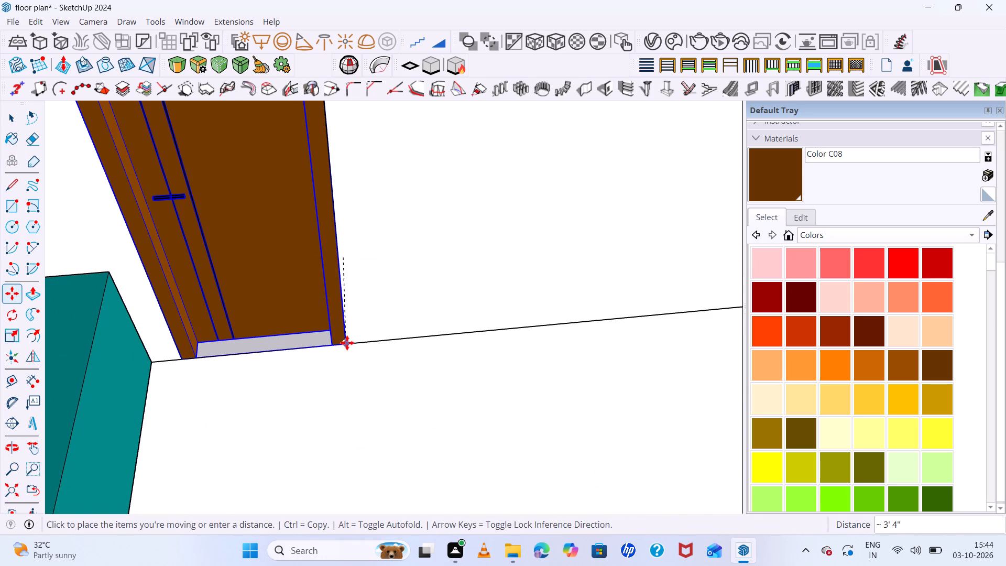
{"action": "left_click", "coordinate": [347, 344]}
Move the brown door about 5" through the wall toward the bedroom.
{"action": "scroll", "coordinate": [348, 365], "scroll_direction": "down", "scroll_amount": 17}
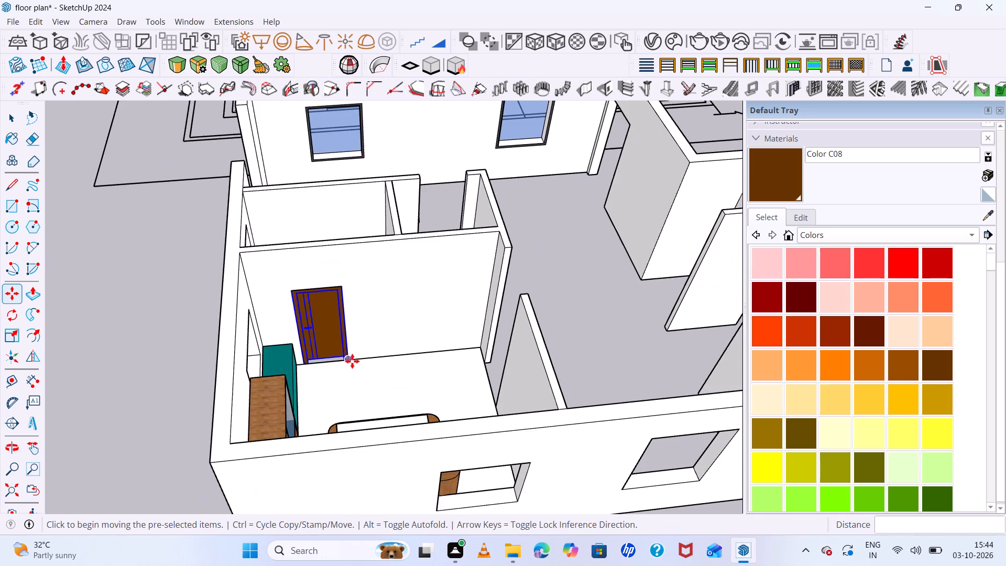
{"action": "middle_click_drag", "start_coordinate": [356, 301], "coordinate": [379, 496]}
{"action": "middle_click_drag", "start_coordinate": [346, 367], "coordinate": [349, 373]}
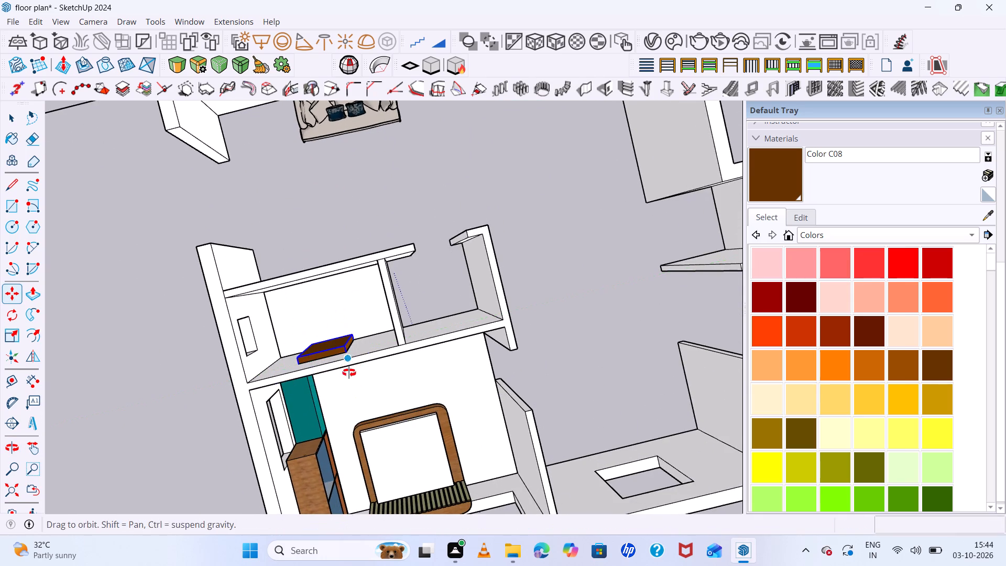
{"action": "middle_click_drag", "start_coordinate": [349, 373], "coordinate": [351, 376]}
{"action": "scroll", "coordinate": [344, 357], "scroll_direction": "up", "scroll_amount": 5}
{"action": "left_click", "coordinate": [345, 344]}
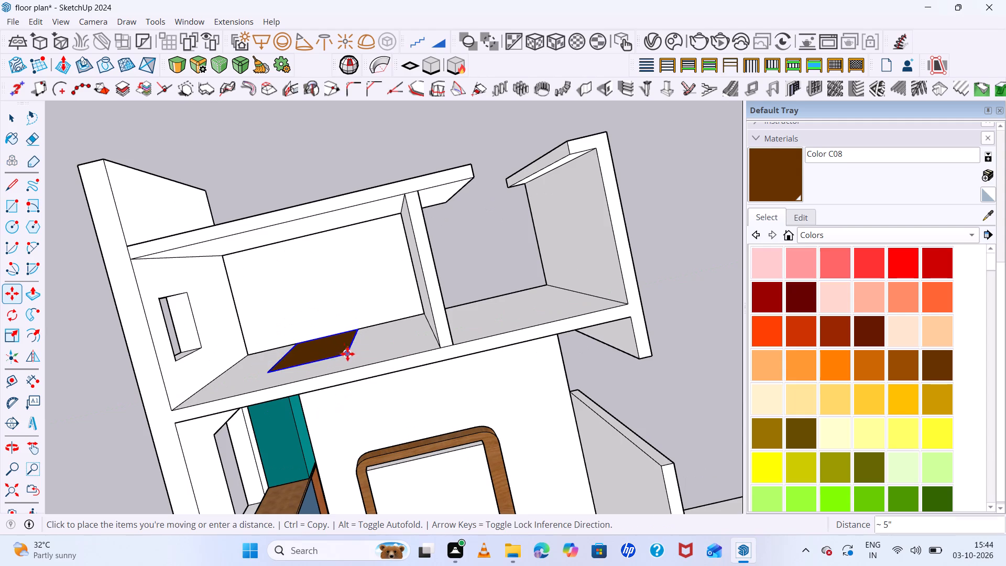
{"action": "left_click", "coordinate": [346, 353]}
Examine how the brown door sits against the bedroom wall and floor, from inside the room and from above.
{"action": "scroll", "coordinate": [351, 378], "scroll_direction": "down", "scroll_amount": 5}
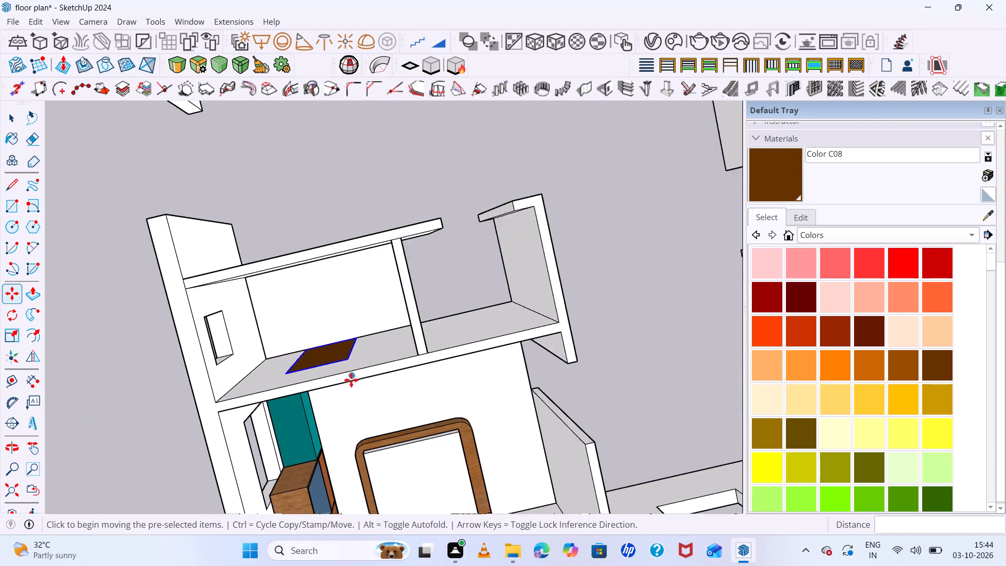
{"action": "scroll", "coordinate": [351, 380], "scroll_direction": "down", "scroll_amount": 1}
{"action": "middle_click_drag", "start_coordinate": [360, 377], "coordinate": [332, 230]}
{"action": "scroll", "coordinate": [326, 328], "scroll_direction": "up", "scroll_amount": 11}
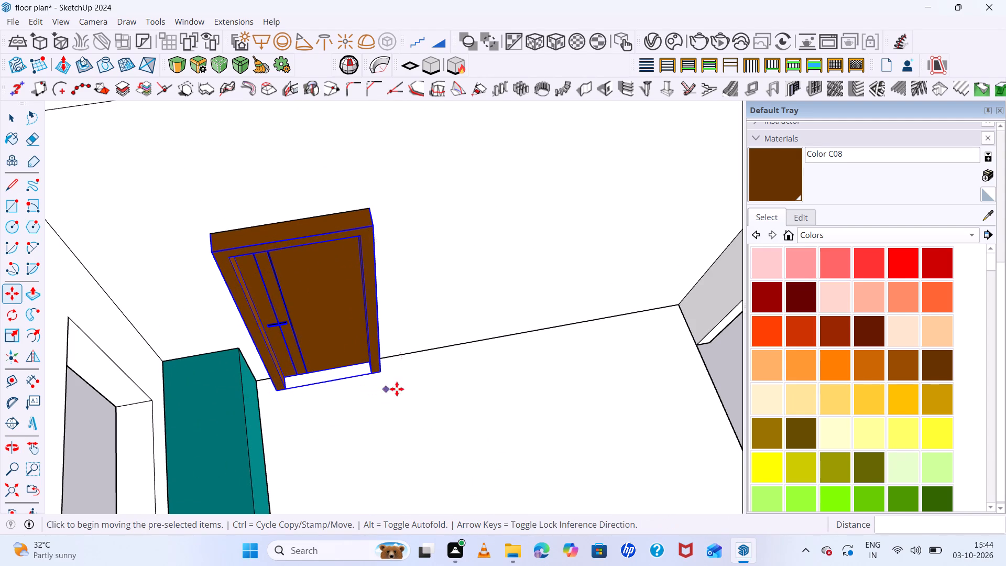
{"action": "key", "text": "space"}
{"action": "left_click", "coordinate": [395, 387]}
{"action": "scroll", "coordinate": [384, 376], "scroll_direction": "down", "scroll_amount": 3}
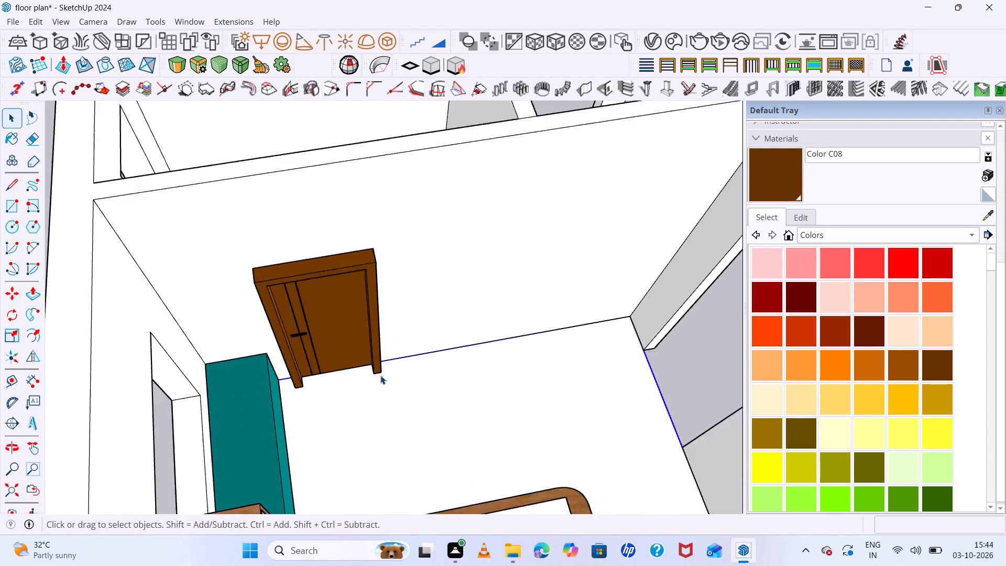
{"action": "scroll", "coordinate": [380, 375], "scroll_direction": "down", "scroll_amount": 9}
{"action": "middle_click_drag", "start_coordinate": [384, 366], "coordinate": [218, 297]}
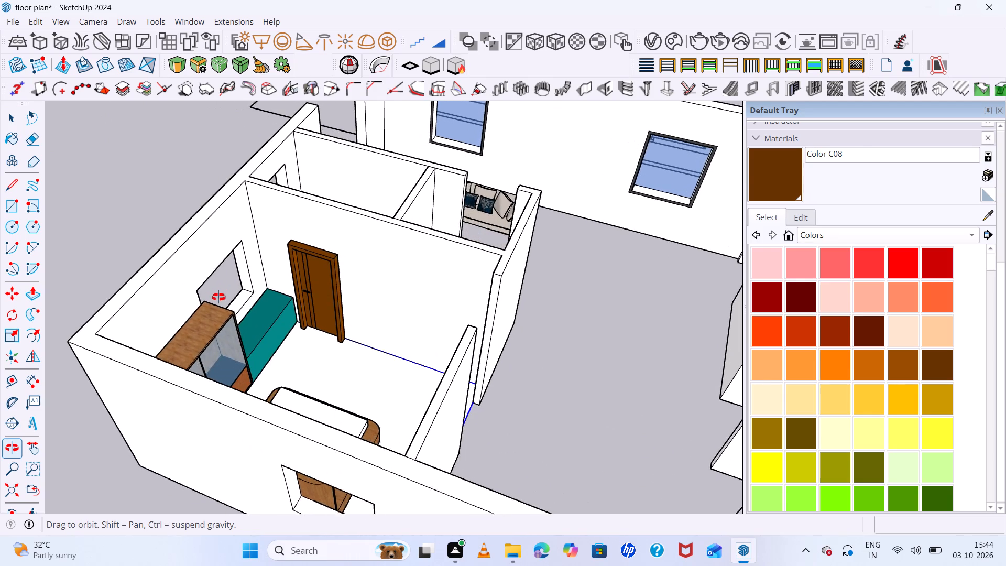
{"action": "middle_click_drag", "start_coordinate": [218, 297], "coordinate": [212, 302]}
{"action": "scroll", "coordinate": [218, 299], "scroll_direction": "down", "scroll_amount": 5}
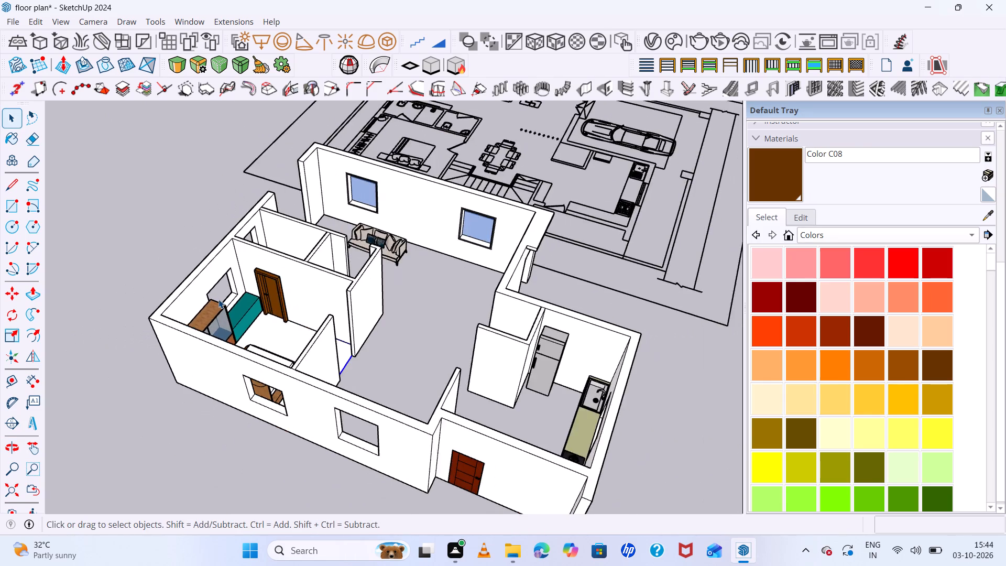
{"action": "scroll", "coordinate": [218, 299], "scroll_direction": "down", "scroll_amount": 2}
{"action": "scroll", "coordinate": [275, 314], "scroll_direction": "up", "scroll_amount": 17}
{"action": "scroll", "coordinate": [278, 276], "scroll_direction": "down", "scroll_amount": 7}
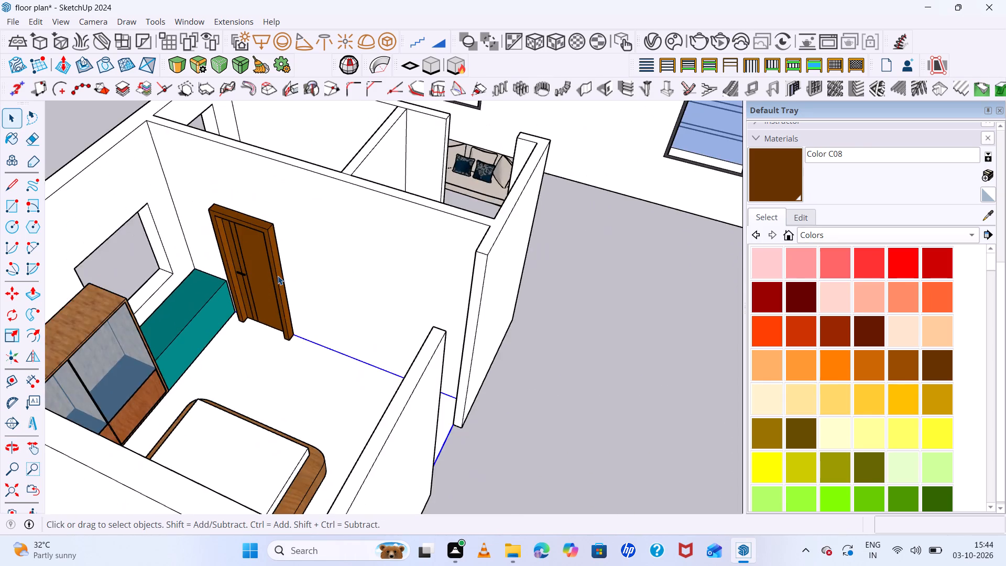
{"action": "scroll", "coordinate": [278, 276], "scroll_direction": "down", "scroll_amount": 12}
{"action": "middle_click_drag", "start_coordinate": [351, 314], "coordinate": [216, 328]}
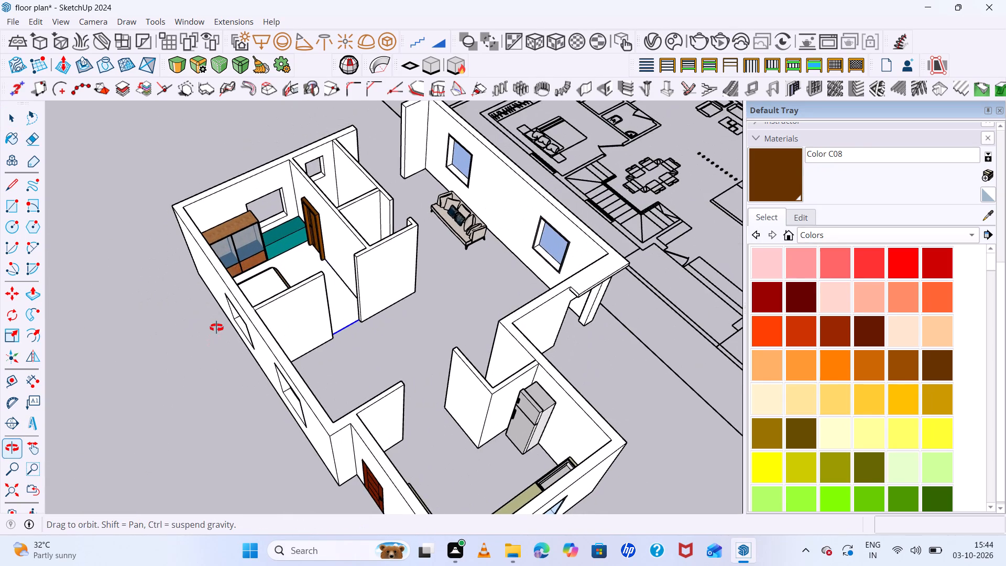
{"action": "middle_click_drag", "start_coordinate": [216, 328], "coordinate": [216, 323]}
{"action": "left_click", "coordinate": [217, 325]}
{"action": "left_click", "coordinate": [180, 354]}
{"action": "scroll", "coordinate": [319, 220], "scroll_direction": "up", "scroll_amount": 5}
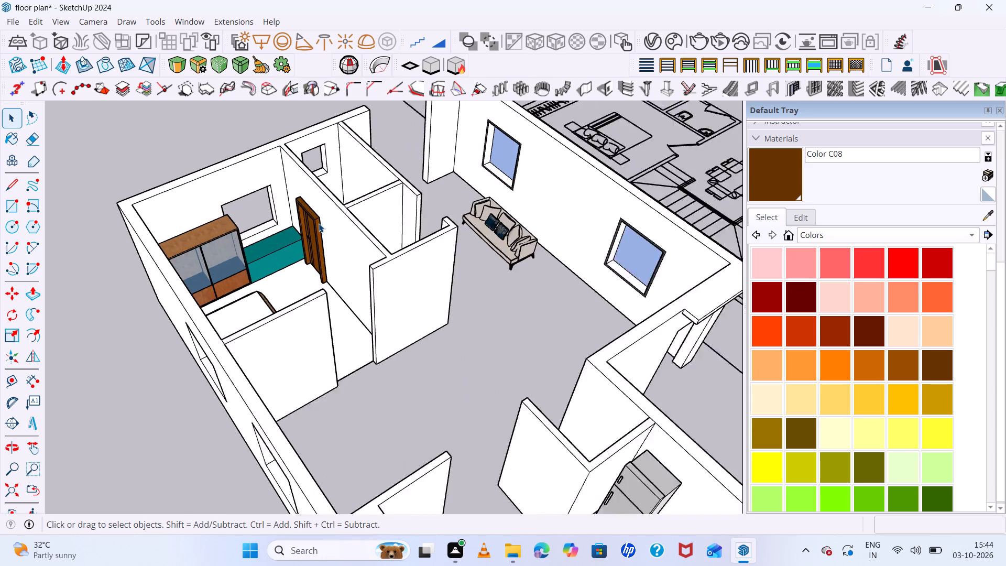
{"action": "scroll", "coordinate": [319, 223], "scroll_direction": "up", "scroll_amount": 8}
{"action": "middle_click_drag", "start_coordinate": [315, 226], "coordinate": [243, 292]}
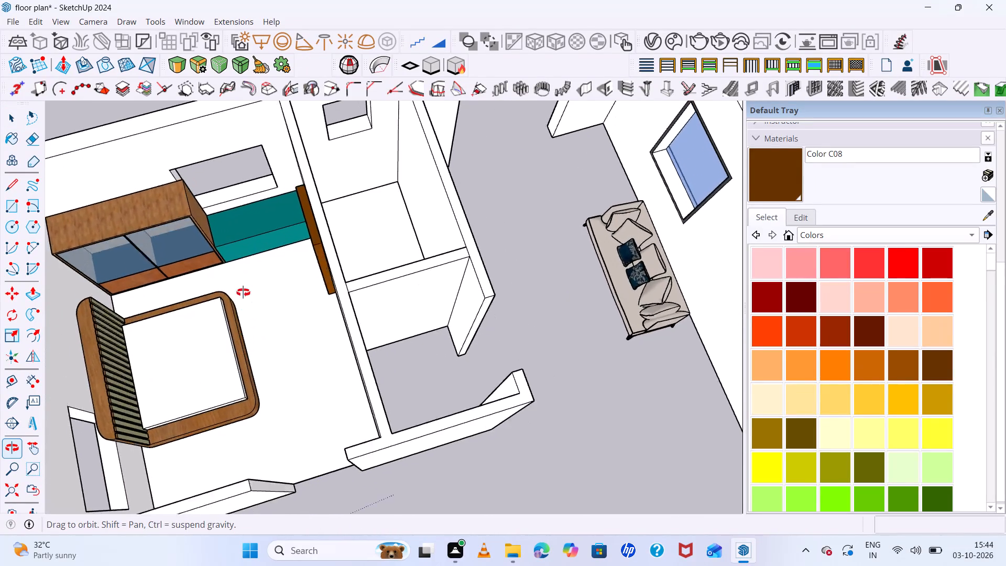
{"action": "middle_click_drag", "start_coordinate": [243, 292], "coordinate": [322, 239]}
{"action": "middle_click", "coordinate": [322, 239]}
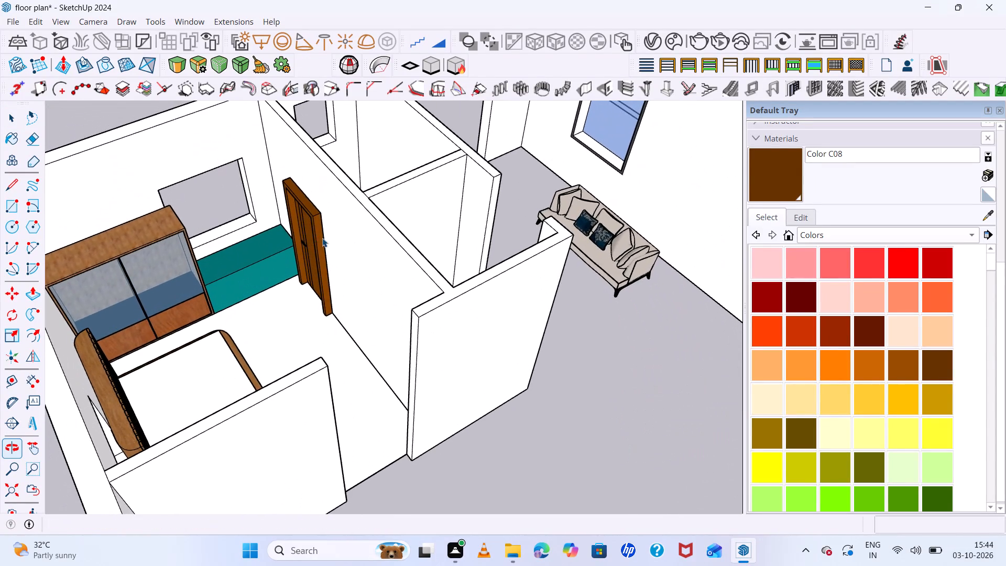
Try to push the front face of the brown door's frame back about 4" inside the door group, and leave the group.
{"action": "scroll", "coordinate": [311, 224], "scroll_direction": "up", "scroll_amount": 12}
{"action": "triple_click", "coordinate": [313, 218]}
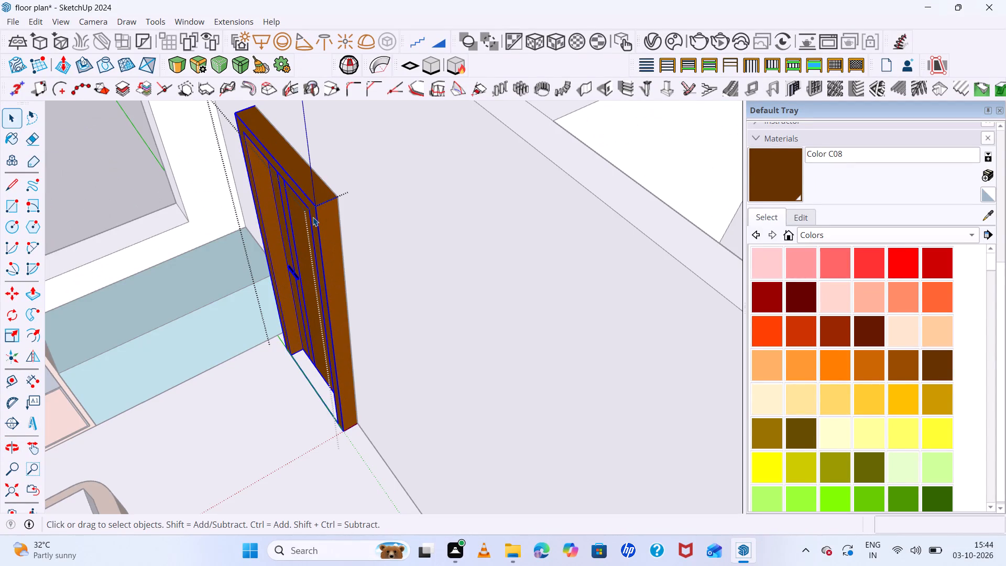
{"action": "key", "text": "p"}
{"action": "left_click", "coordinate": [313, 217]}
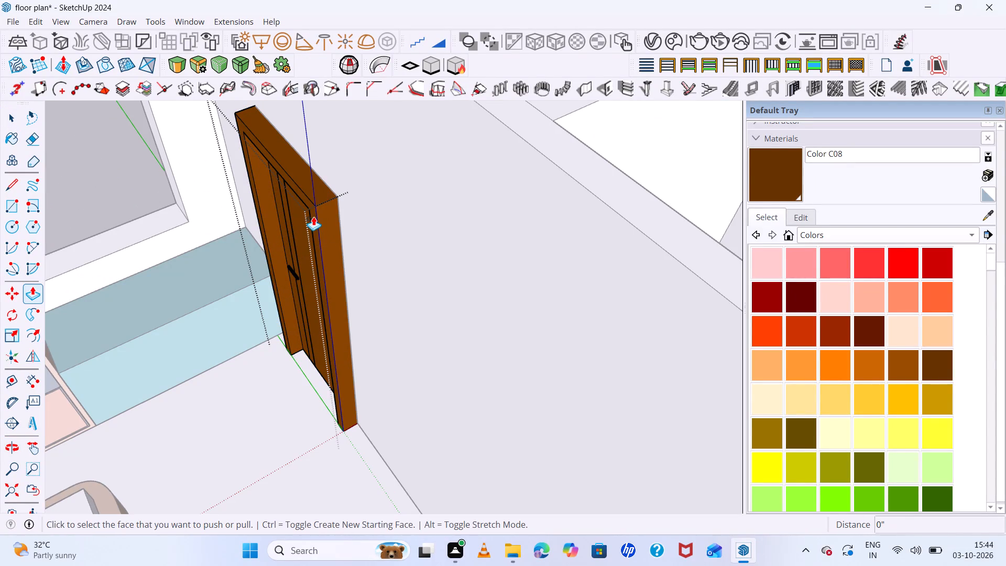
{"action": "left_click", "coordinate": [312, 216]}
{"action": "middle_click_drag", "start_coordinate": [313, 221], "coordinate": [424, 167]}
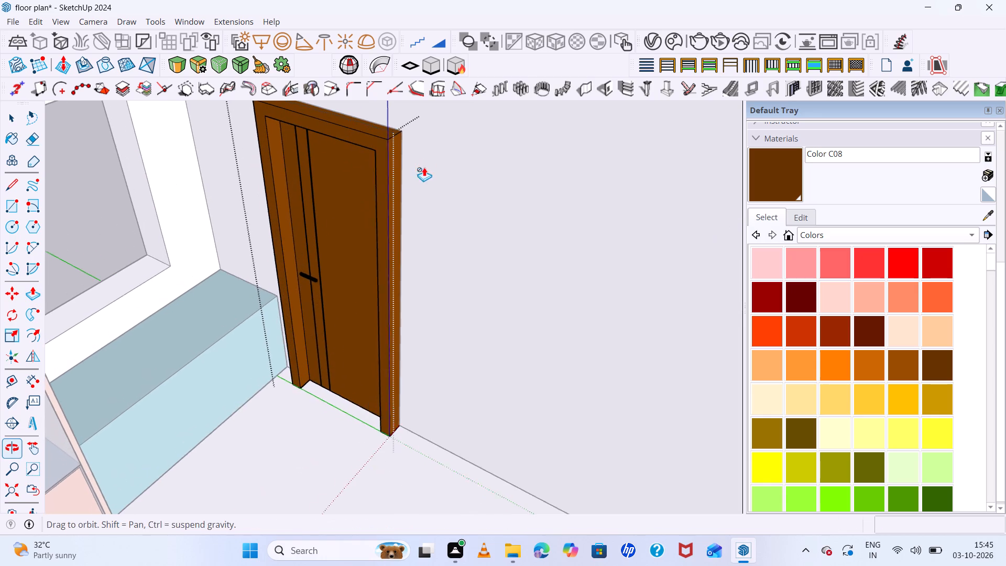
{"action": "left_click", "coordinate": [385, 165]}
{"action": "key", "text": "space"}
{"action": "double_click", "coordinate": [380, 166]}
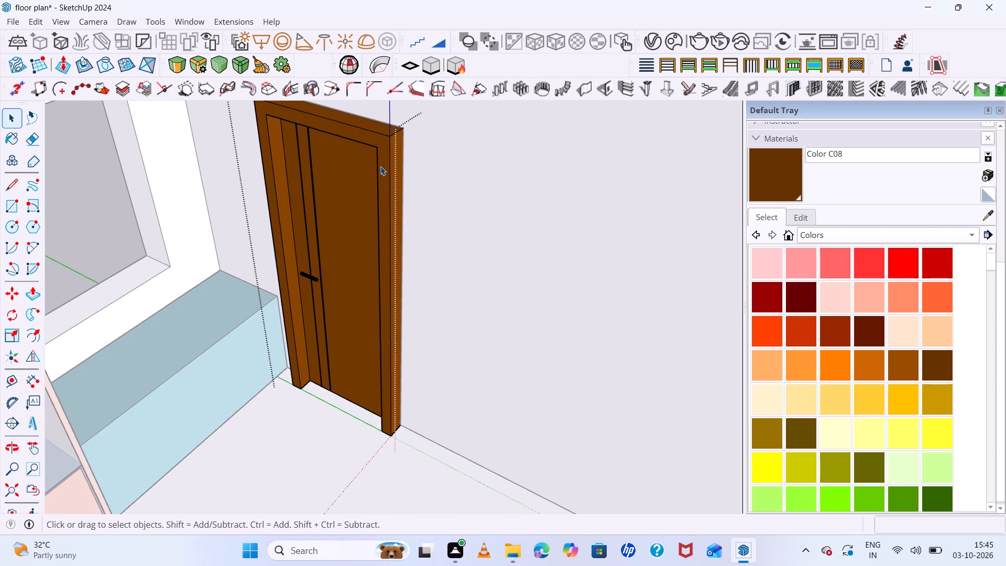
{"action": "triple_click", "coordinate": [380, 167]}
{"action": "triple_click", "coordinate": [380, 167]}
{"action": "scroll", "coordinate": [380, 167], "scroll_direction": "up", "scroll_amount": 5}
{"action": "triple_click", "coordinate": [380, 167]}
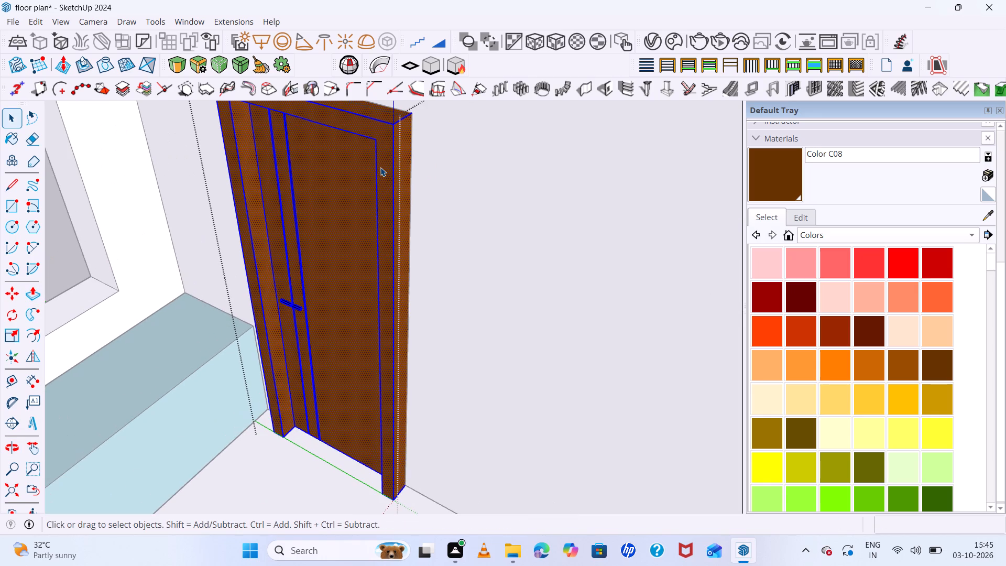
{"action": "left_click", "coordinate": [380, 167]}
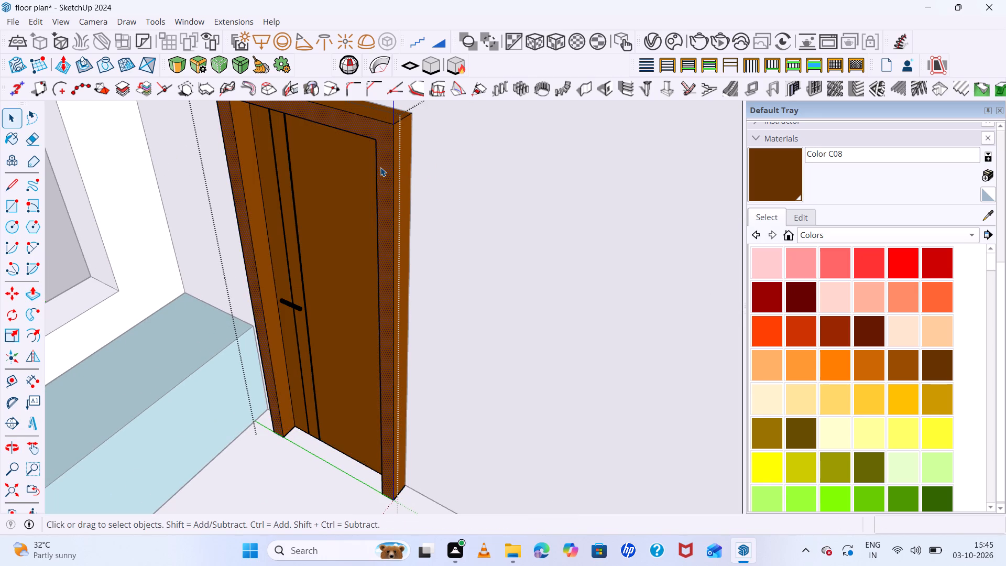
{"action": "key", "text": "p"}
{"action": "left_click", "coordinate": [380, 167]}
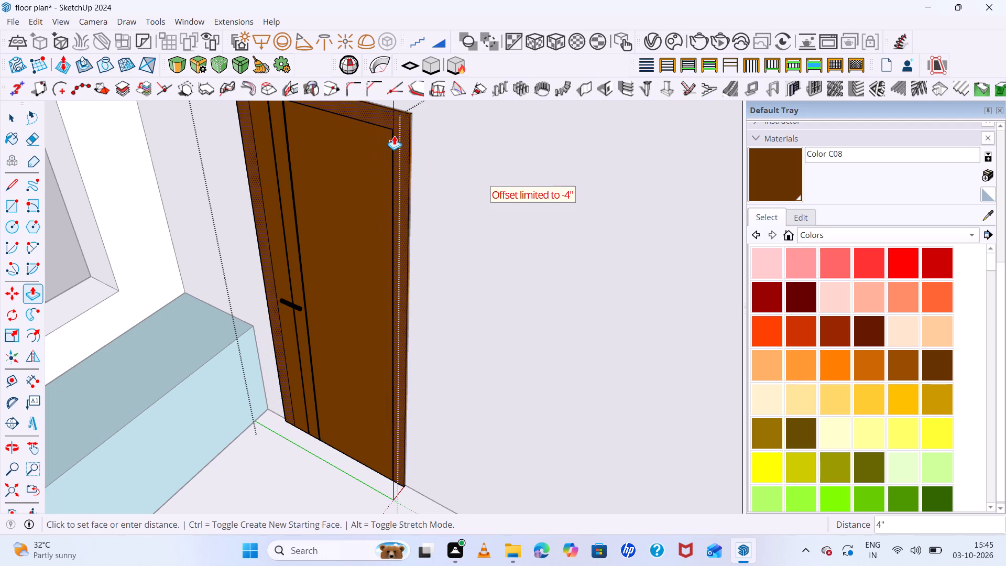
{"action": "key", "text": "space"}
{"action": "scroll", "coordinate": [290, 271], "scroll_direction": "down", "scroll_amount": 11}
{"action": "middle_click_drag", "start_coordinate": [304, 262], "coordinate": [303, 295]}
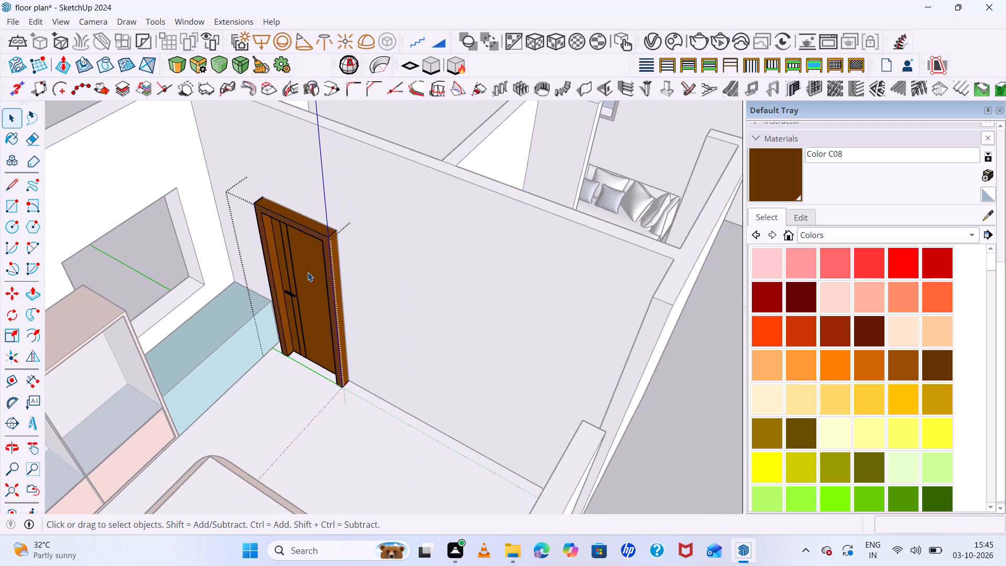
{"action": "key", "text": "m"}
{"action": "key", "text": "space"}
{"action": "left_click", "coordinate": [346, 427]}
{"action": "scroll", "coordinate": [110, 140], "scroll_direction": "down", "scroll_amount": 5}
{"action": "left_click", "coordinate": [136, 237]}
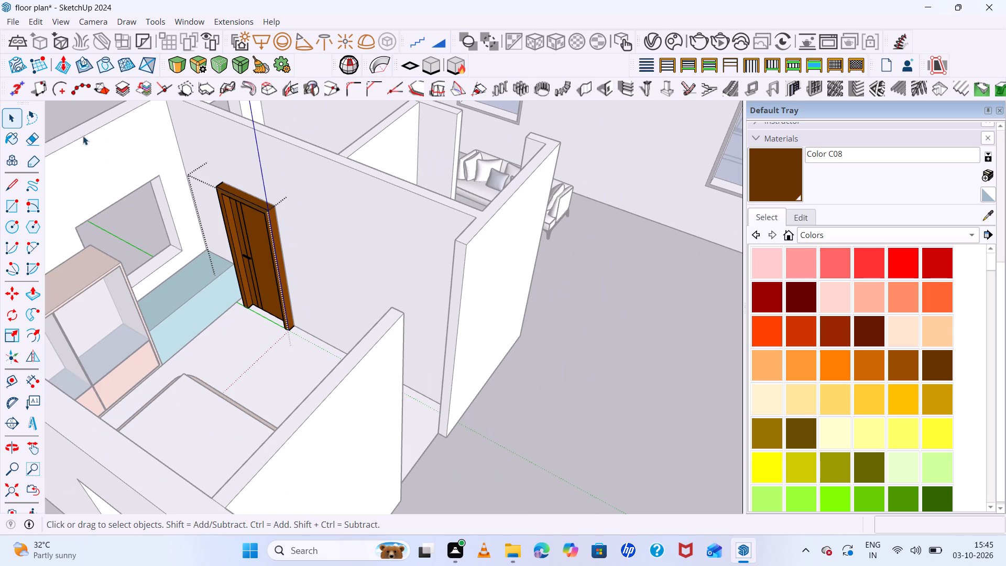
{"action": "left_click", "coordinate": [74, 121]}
Move the brown door by its top front corner 10" out of the wall opening into the bedroom.
{"action": "left_click", "coordinate": [257, 217]}
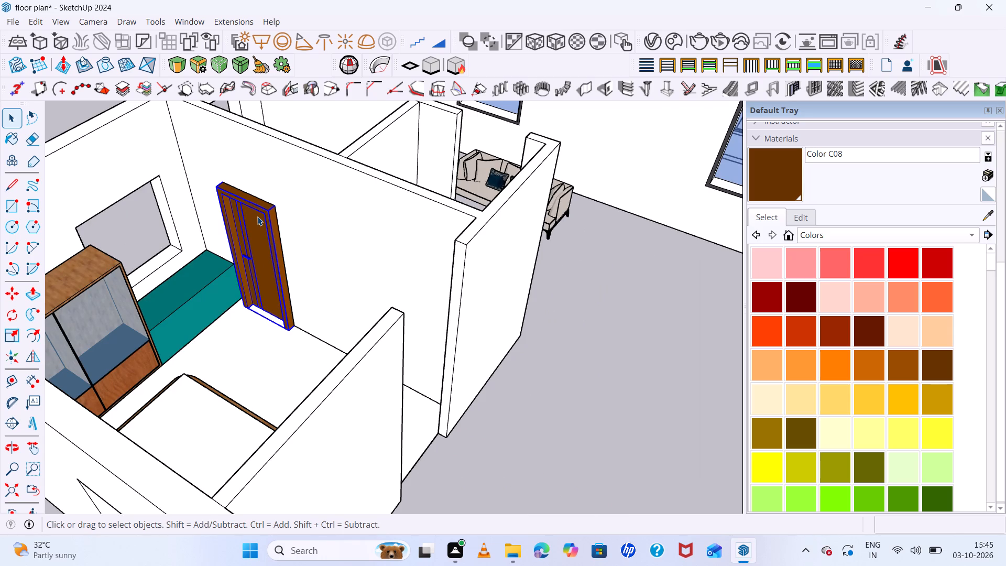
{"action": "key", "text": "m"}
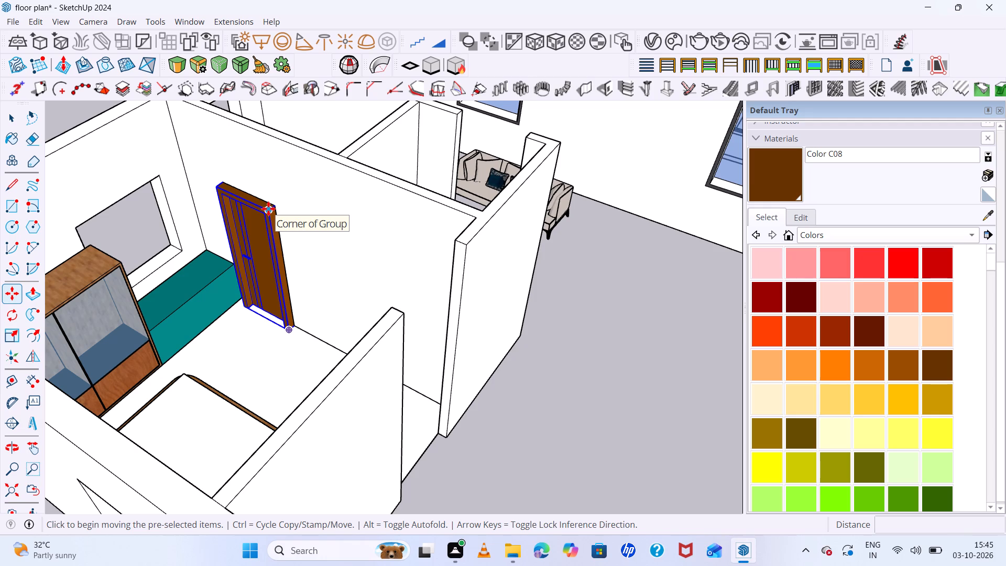
{"action": "left_click", "coordinate": [268, 209]}
{"action": "left_click", "coordinate": [254, 224]}
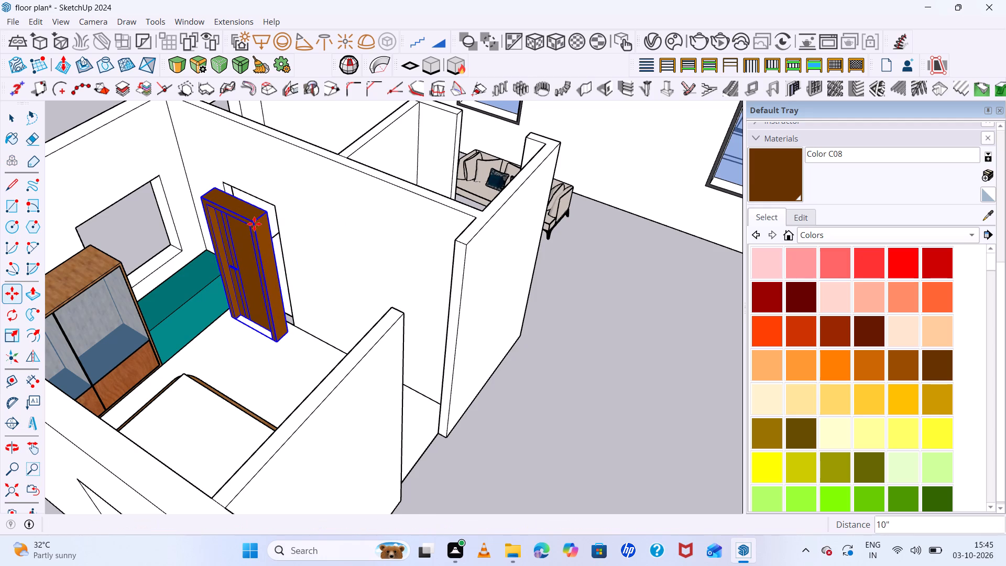
Move the brown door by its rear top corner onto the upper corner of the doorway opening.
{"action": "scroll", "coordinate": [265, 216], "scroll_direction": "up", "scroll_amount": 9}
{"action": "left_click", "coordinate": [264, 212]}
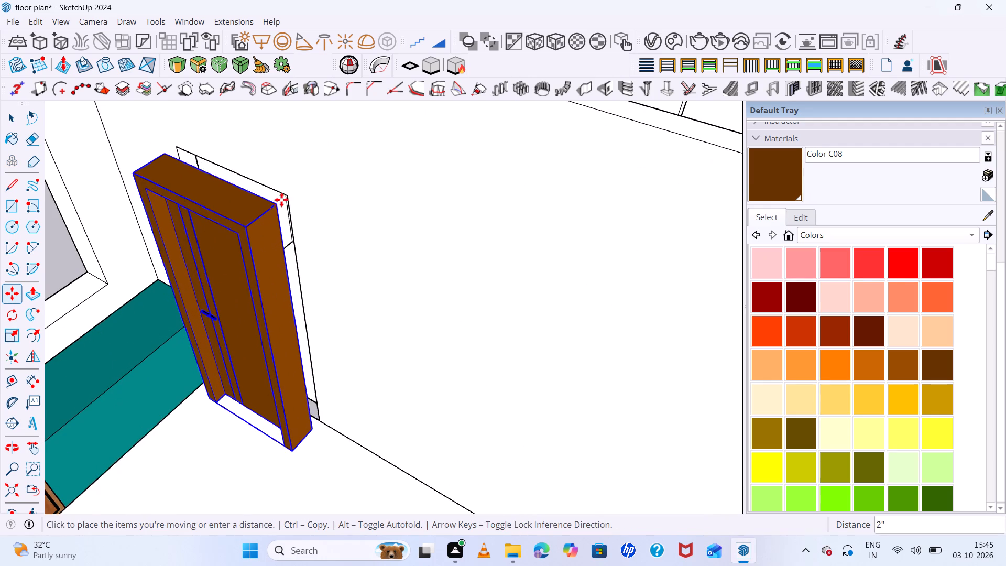
{"action": "left_click", "coordinate": [289, 195]}
Dimension the depth of the brown door's frame along its top side edge, and remove that dimension again.
{"action": "scroll", "coordinate": [264, 222], "scroll_direction": "down", "scroll_amount": 5}
{"action": "middle_click_drag", "start_coordinate": [272, 270], "coordinate": [275, 255]}
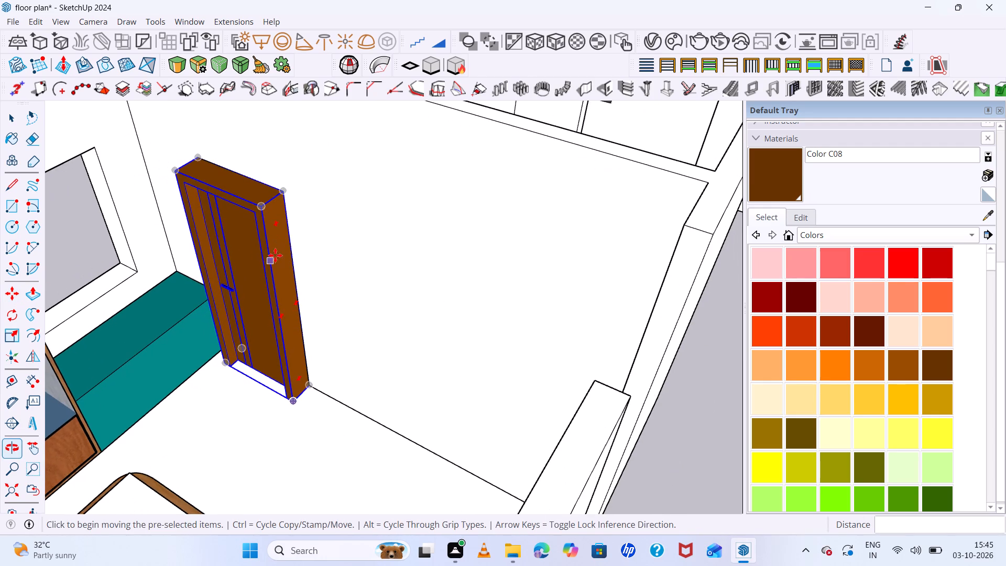
{"action": "scroll", "coordinate": [232, 219], "scroll_direction": "up", "scroll_amount": 5}
{"action": "key", "text": "space"}
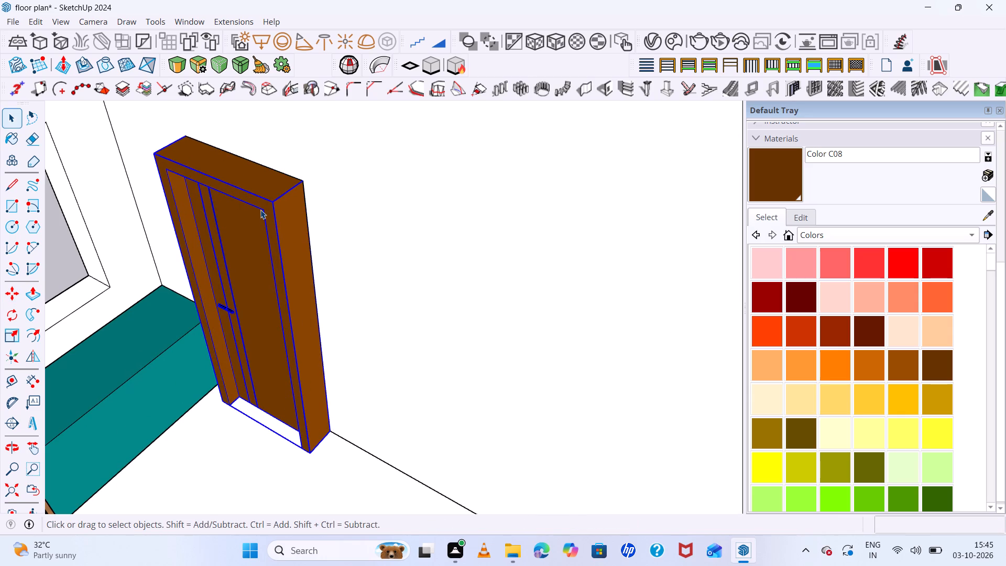
{"action": "left_click", "coordinate": [259, 202]}
{"action": "middle_click_drag", "start_coordinate": [265, 202], "coordinate": [270, 231]}
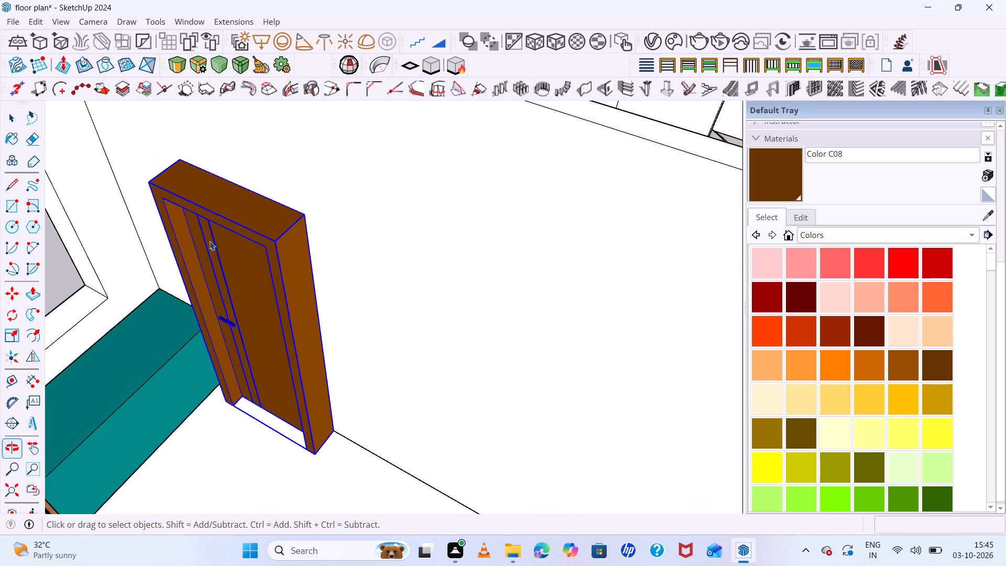
{"action": "left_click", "coordinate": [35, 375]}
{"action": "scroll", "coordinate": [254, 231], "scroll_direction": "up", "scroll_amount": 3}
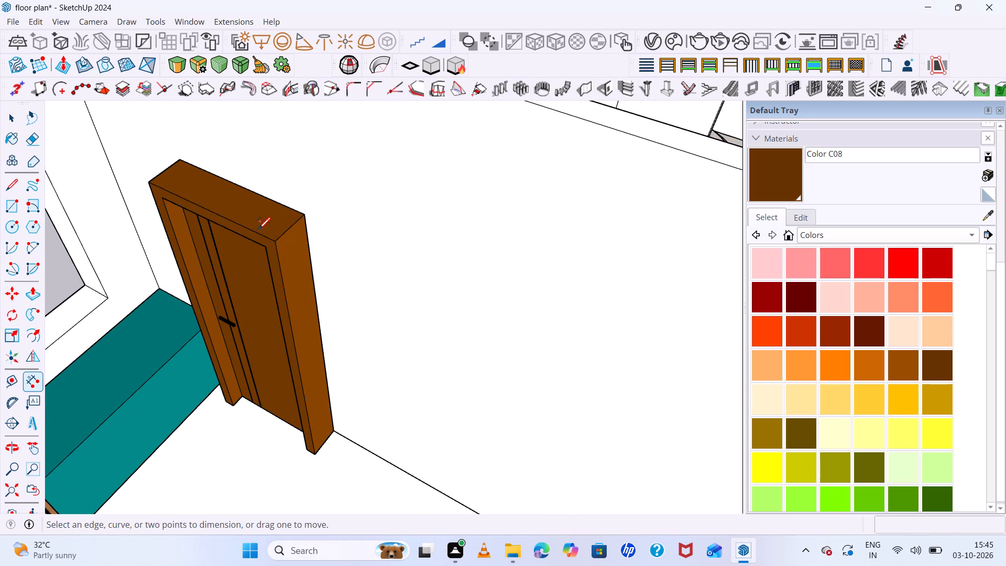
{"action": "scroll", "coordinate": [258, 228], "scroll_direction": "up", "scroll_amount": 8}
{"action": "left_click", "coordinate": [340, 201]}
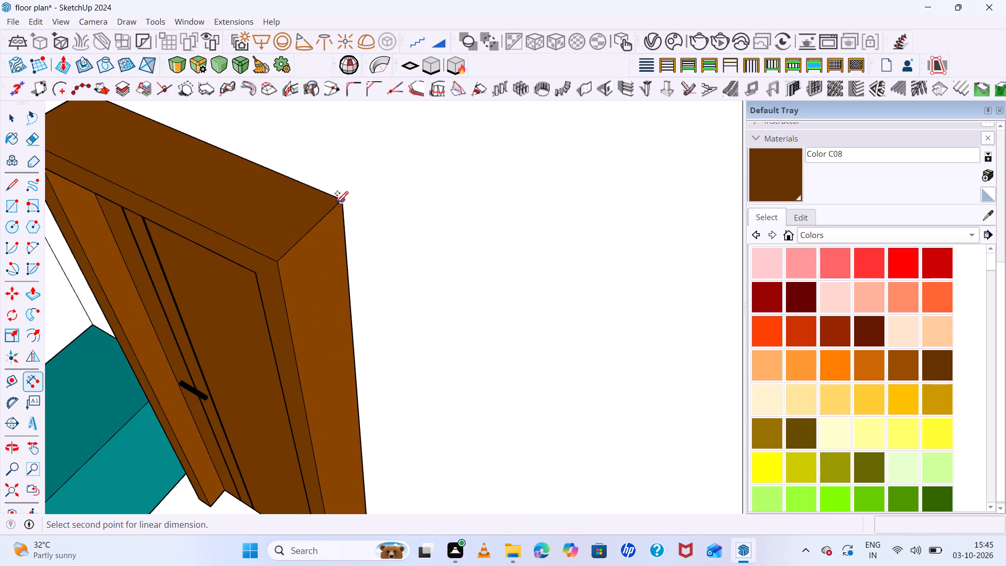
{"action": "left_click", "coordinate": [281, 256]}
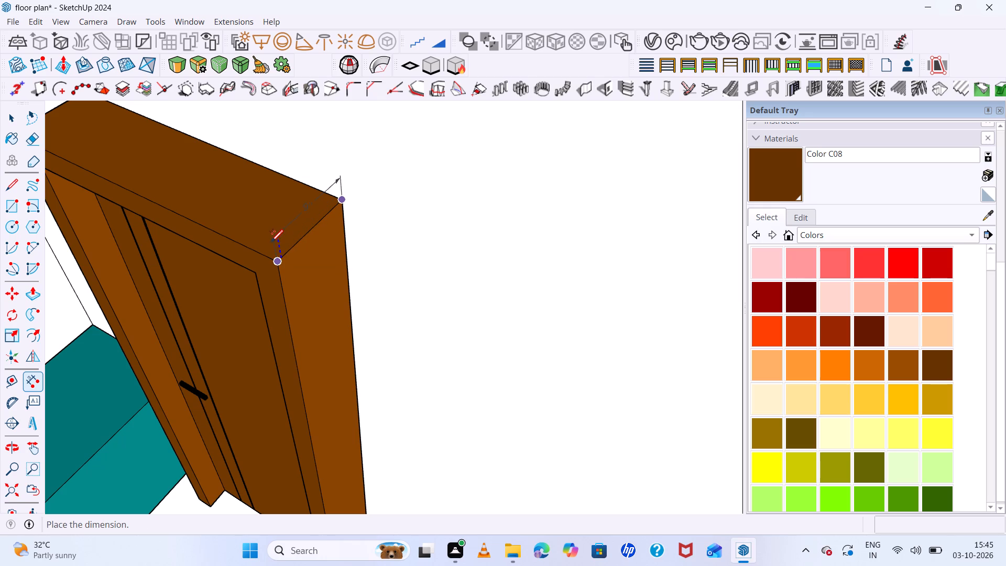
{"action": "left_click", "coordinate": [266, 211]}
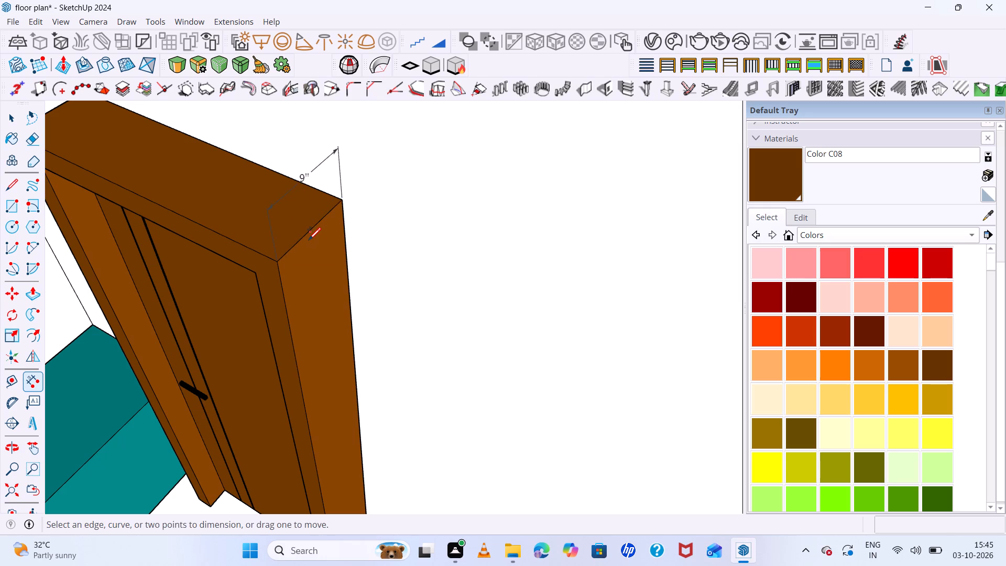
{"action": "key", "text": "ctrl+z"}
Try to dimension the thickness of the bedroom partition wall across its top, starting from the inner wall corner.
{"action": "scroll", "coordinate": [209, 282], "scroll_direction": "down", "scroll_amount": 3}
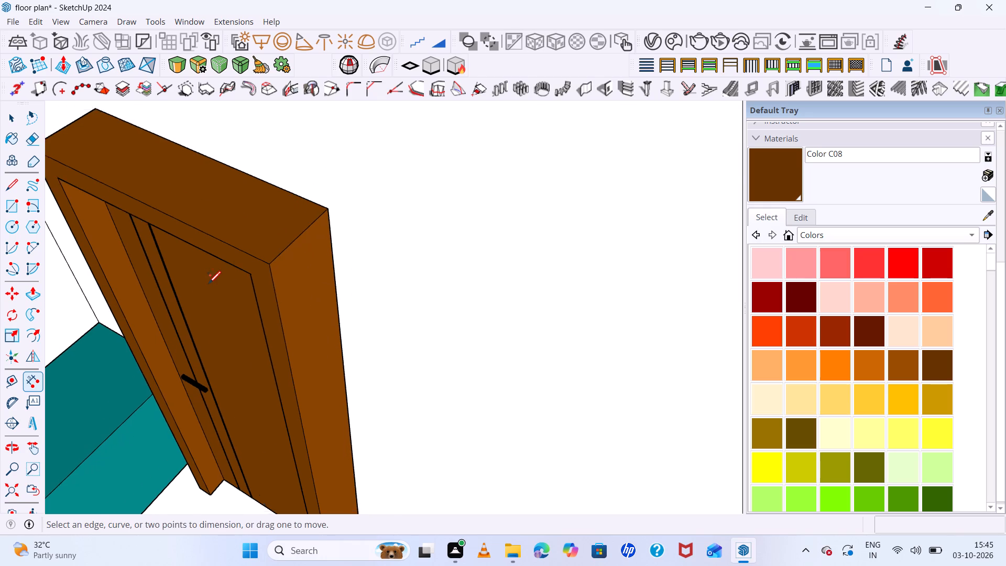
{"action": "scroll", "coordinate": [209, 282], "scroll_direction": "down", "scroll_amount": 11}
{"action": "scroll", "coordinate": [305, 148], "scroll_direction": "up", "scroll_amount": 11}
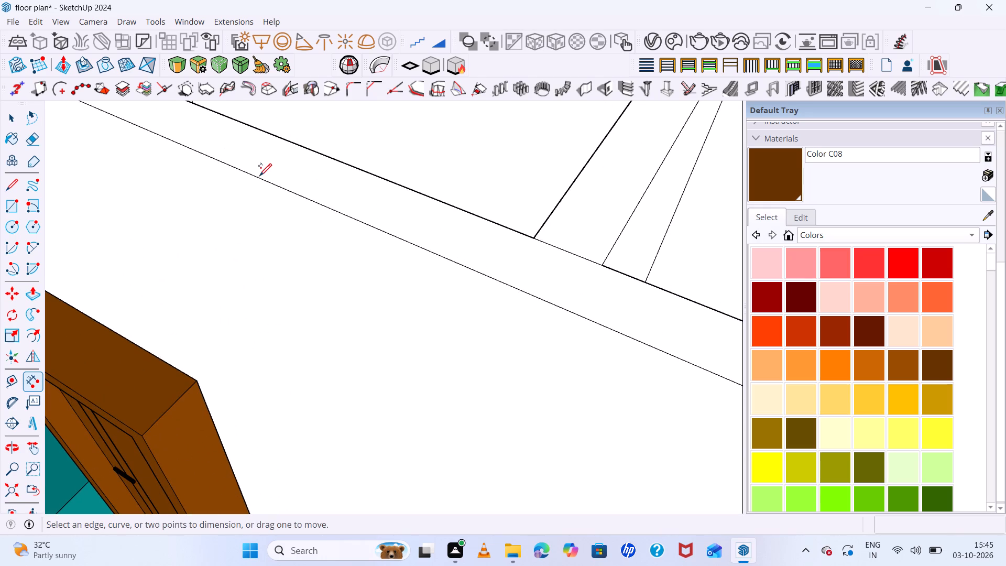
{"action": "left_click", "coordinate": [536, 236]}
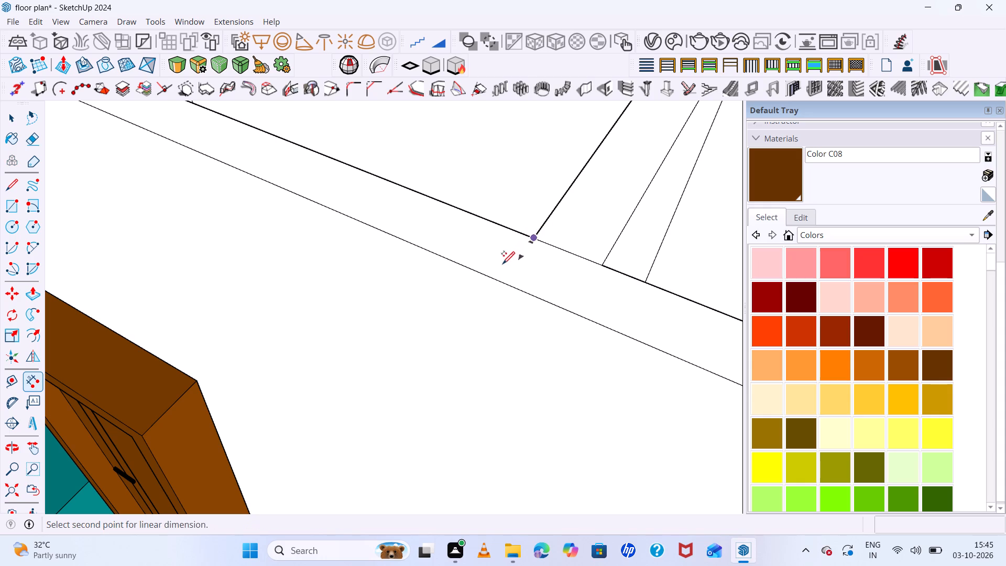
{"action": "left_click", "coordinate": [502, 283]}
{"action": "left_click", "coordinate": [501, 280]}
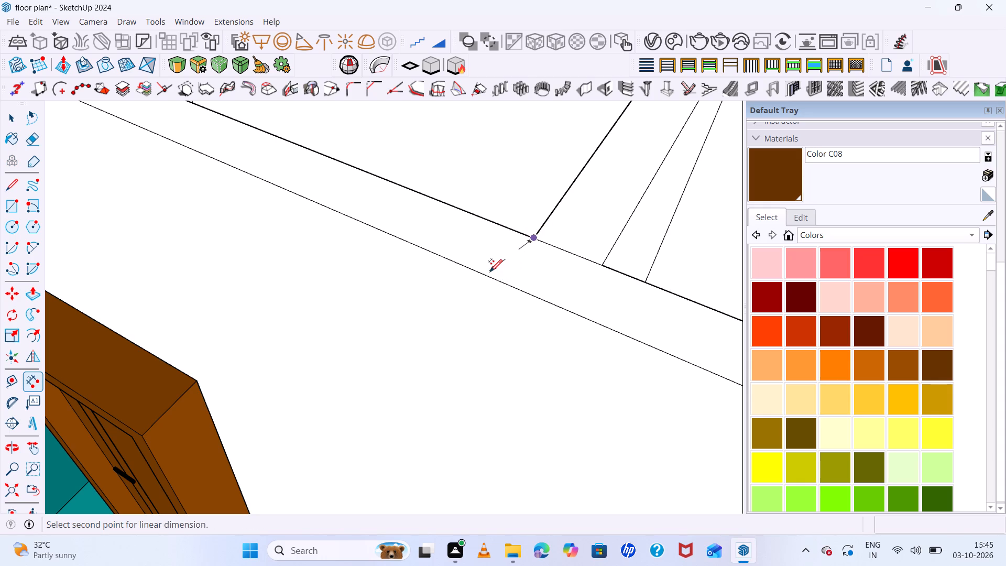
{"action": "scroll", "coordinate": [472, 273], "scroll_direction": "down", "scroll_amount": 12}
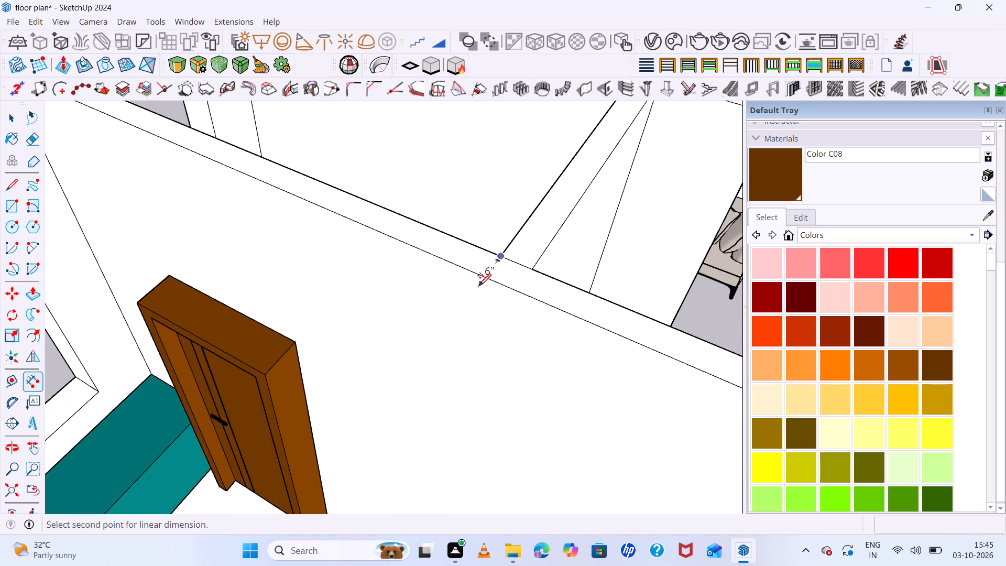
{"action": "key", "text": "space"}
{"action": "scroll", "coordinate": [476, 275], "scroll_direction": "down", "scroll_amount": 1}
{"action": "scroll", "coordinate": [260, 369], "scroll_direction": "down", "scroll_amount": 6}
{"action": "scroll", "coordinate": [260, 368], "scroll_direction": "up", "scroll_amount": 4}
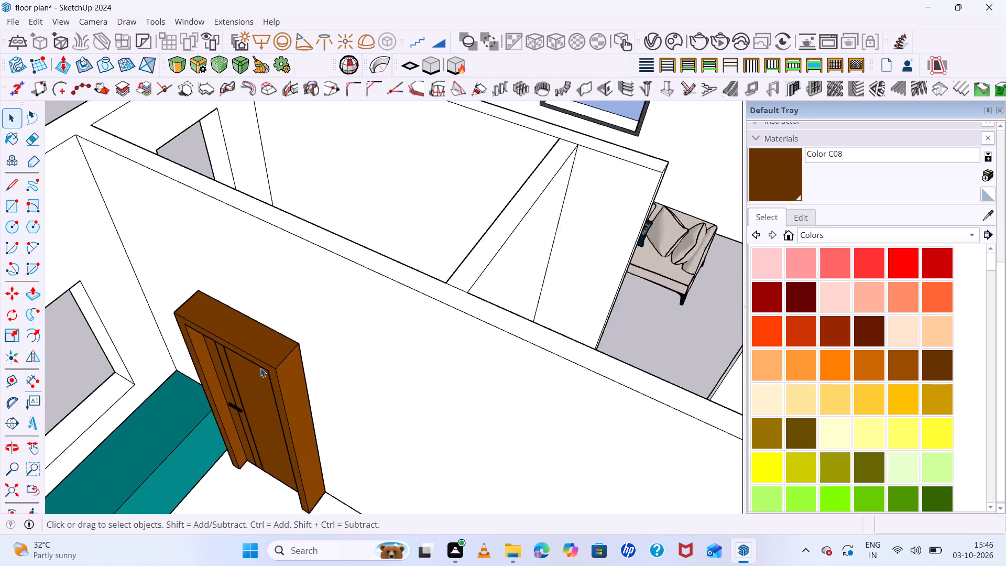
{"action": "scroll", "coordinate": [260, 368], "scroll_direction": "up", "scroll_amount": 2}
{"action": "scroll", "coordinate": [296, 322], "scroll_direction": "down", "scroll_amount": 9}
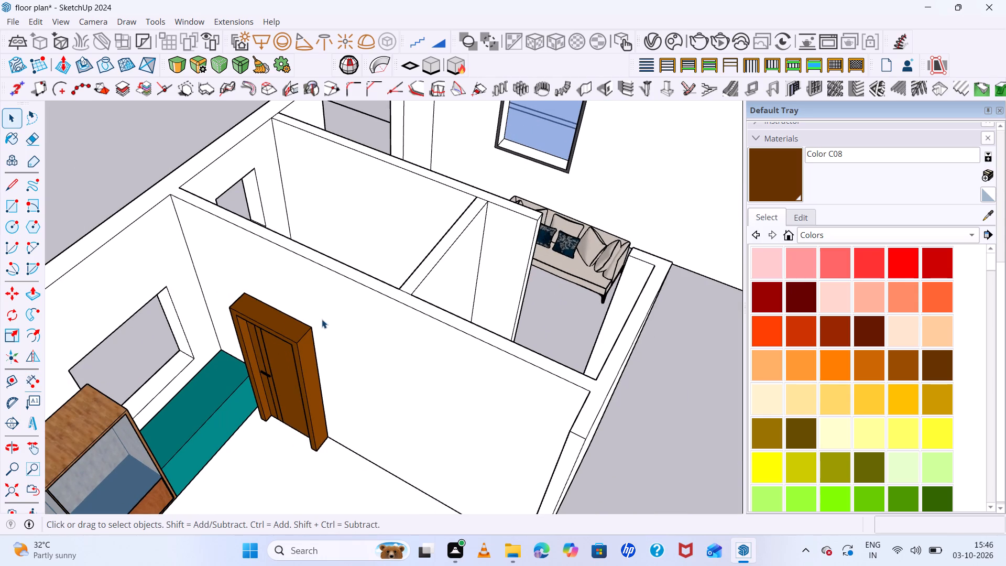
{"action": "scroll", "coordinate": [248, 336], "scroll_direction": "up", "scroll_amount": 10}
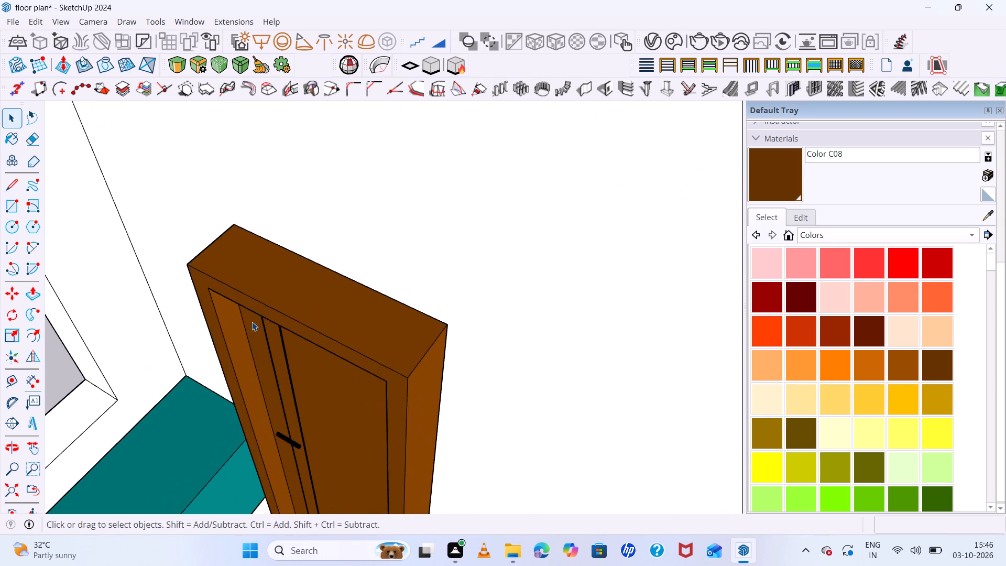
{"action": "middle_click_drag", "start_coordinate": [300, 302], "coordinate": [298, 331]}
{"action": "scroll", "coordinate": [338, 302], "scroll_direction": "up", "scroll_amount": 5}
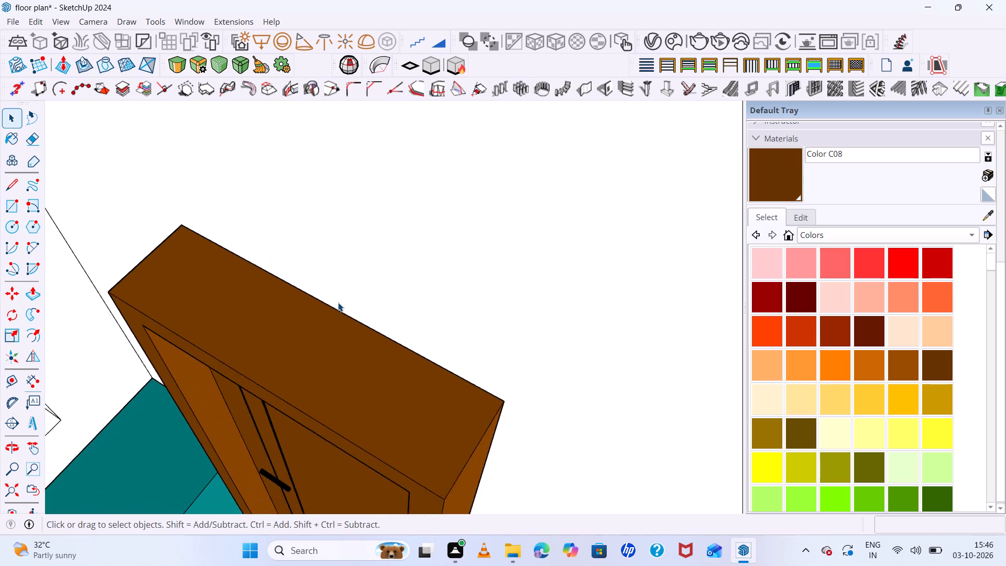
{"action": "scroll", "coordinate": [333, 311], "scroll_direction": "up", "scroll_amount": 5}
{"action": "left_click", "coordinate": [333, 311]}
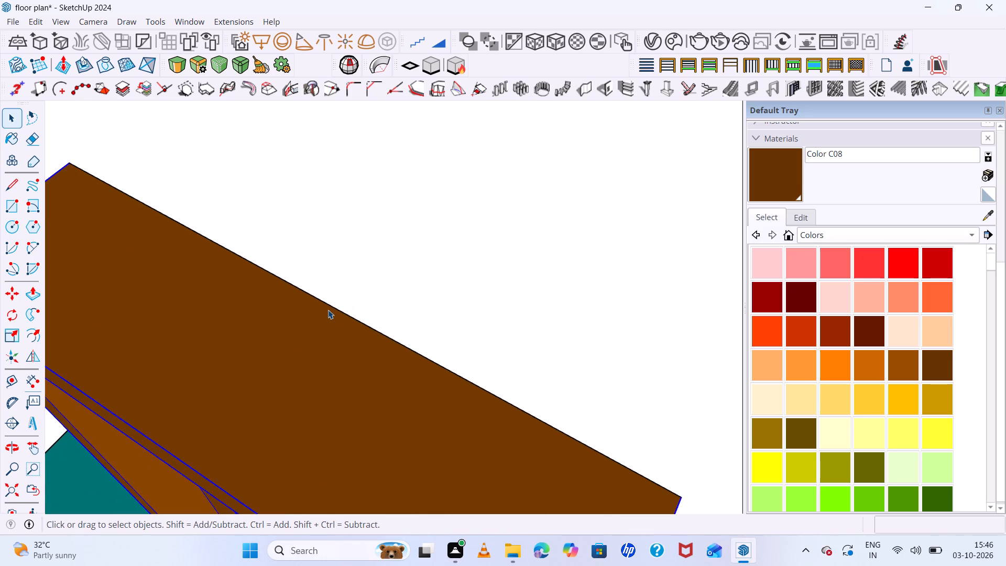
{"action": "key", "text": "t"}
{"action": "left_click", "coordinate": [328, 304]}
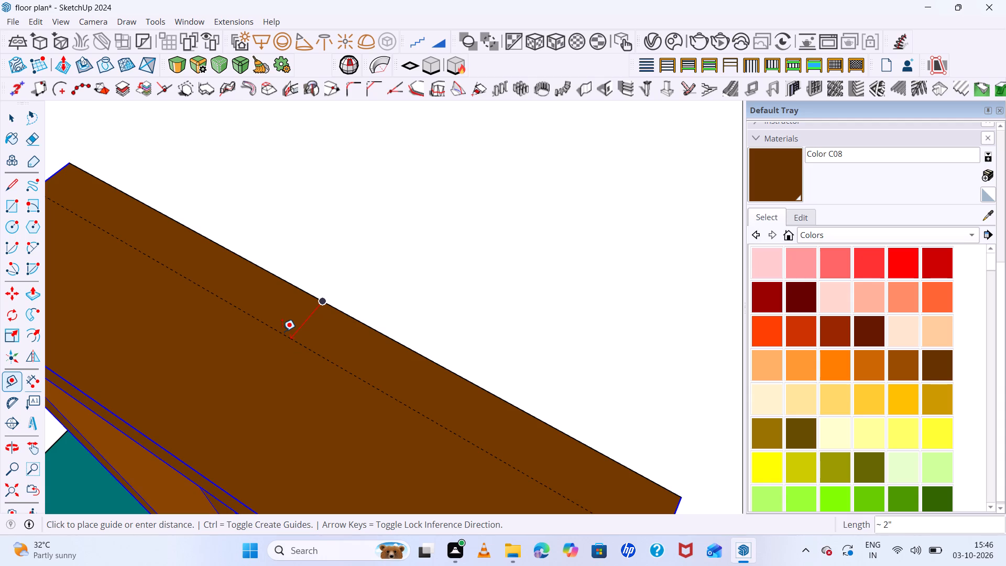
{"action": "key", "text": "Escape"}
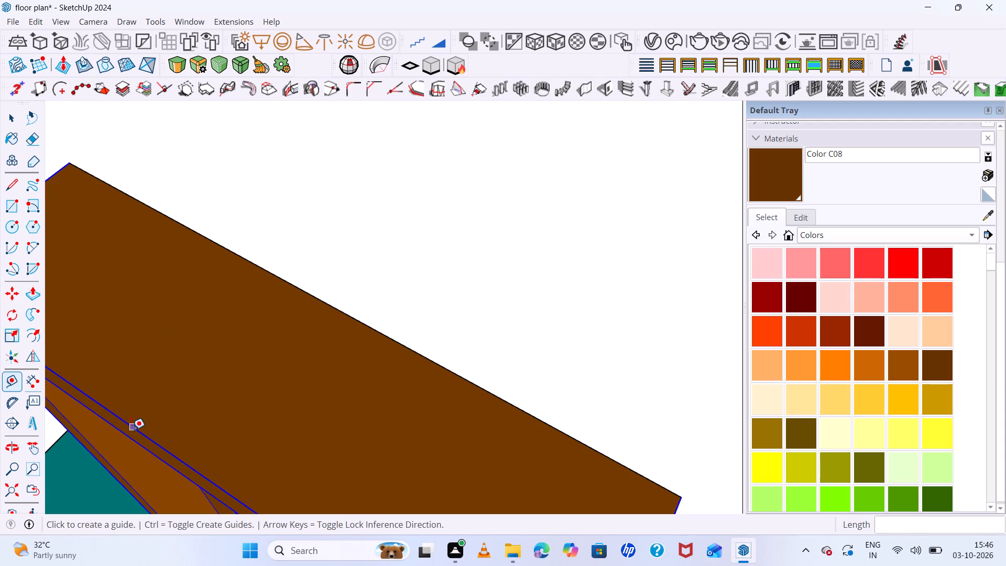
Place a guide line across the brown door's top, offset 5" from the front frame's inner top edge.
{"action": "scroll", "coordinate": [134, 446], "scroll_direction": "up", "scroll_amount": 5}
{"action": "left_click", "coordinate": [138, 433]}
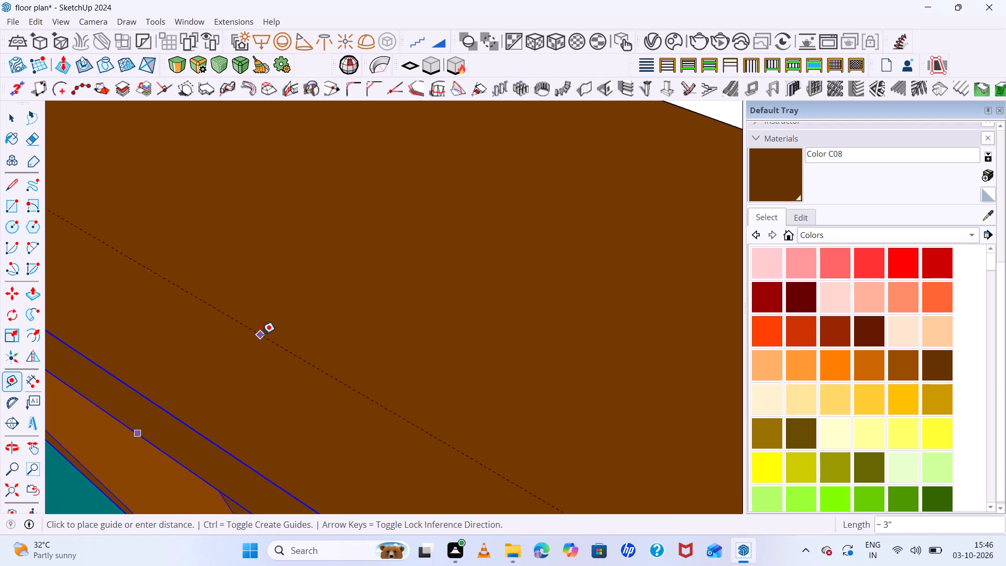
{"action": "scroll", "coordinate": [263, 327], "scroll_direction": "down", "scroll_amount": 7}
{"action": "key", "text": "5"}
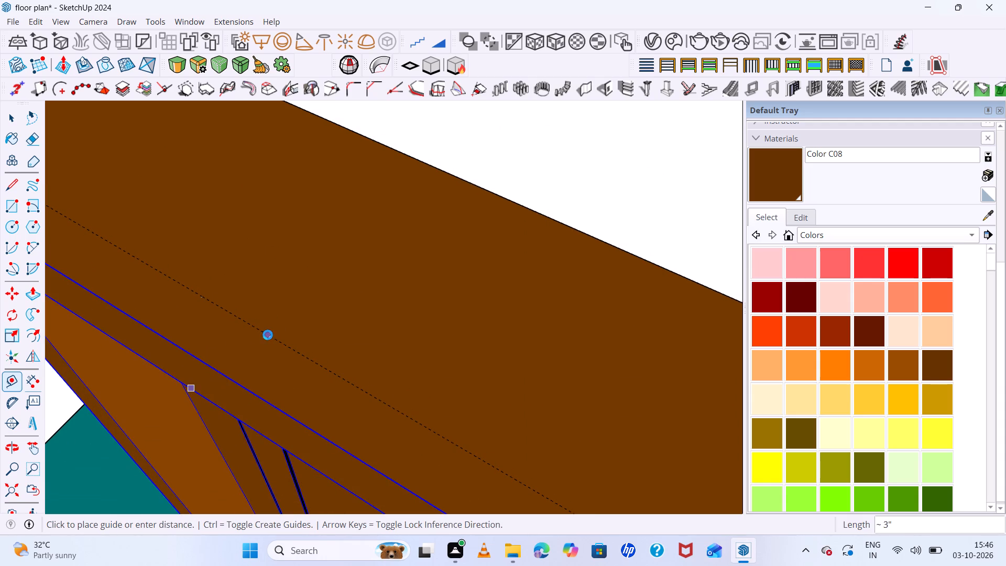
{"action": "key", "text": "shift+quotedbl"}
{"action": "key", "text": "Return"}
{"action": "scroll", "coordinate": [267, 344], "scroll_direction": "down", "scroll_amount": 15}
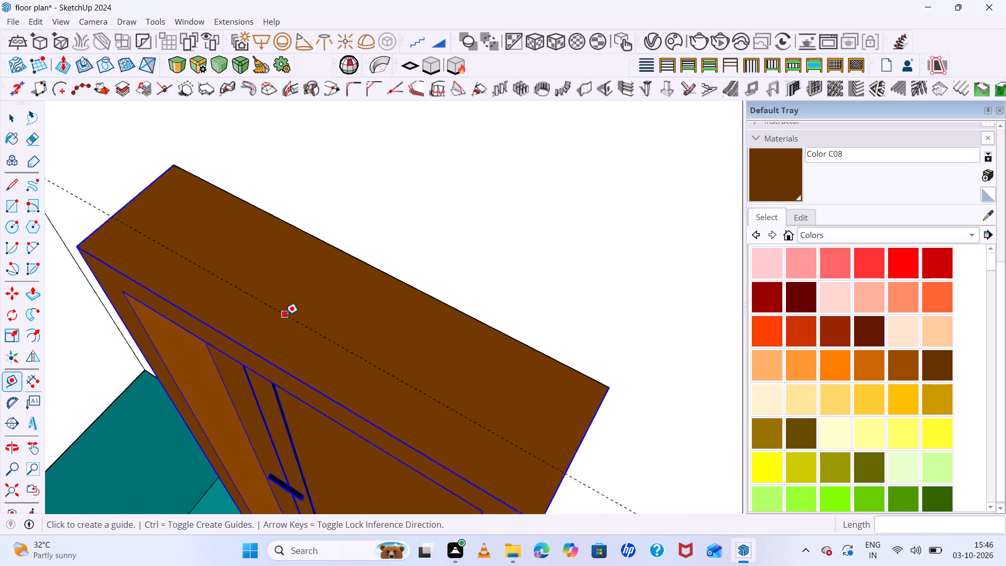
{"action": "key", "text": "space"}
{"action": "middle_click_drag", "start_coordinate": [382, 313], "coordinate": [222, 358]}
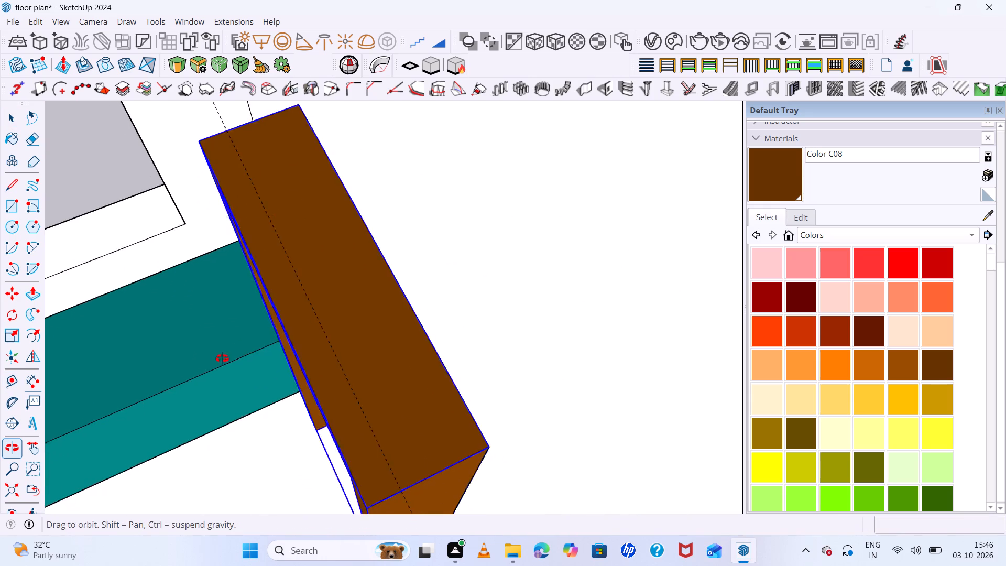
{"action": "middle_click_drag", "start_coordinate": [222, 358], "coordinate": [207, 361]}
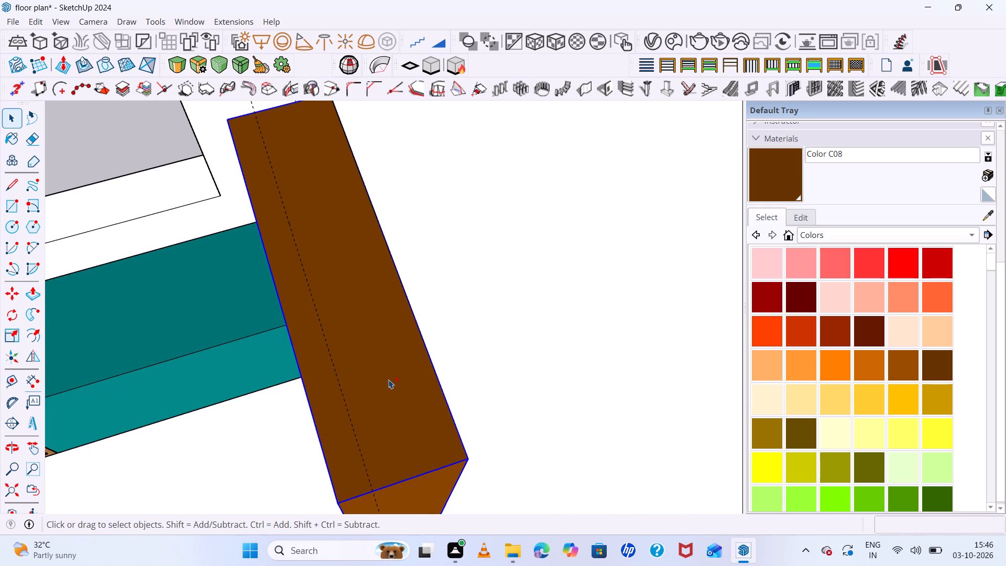
Undo the guide and the recent door edits and moves, back to before the brown door was placed in the bedroom doorway.
{"action": "key", "text": "ctrl+z"}
{"action": "key", "text": "ctrl+z"}
{"action": "scroll", "coordinate": [357, 335], "scroll_direction": "down", "scroll_amount": 14}
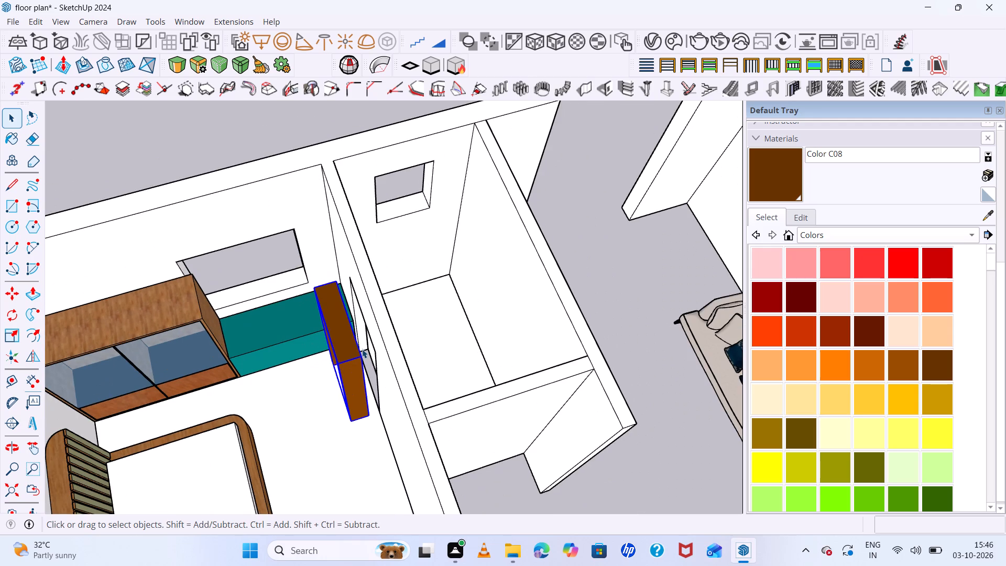
{"action": "key", "text": "ctrl+z"}
{"action": "key", "text": "ctrl+z"}
{"action": "key", "text": "ctrl+z"}
{"action": "key", "text": "ctrl+z"}
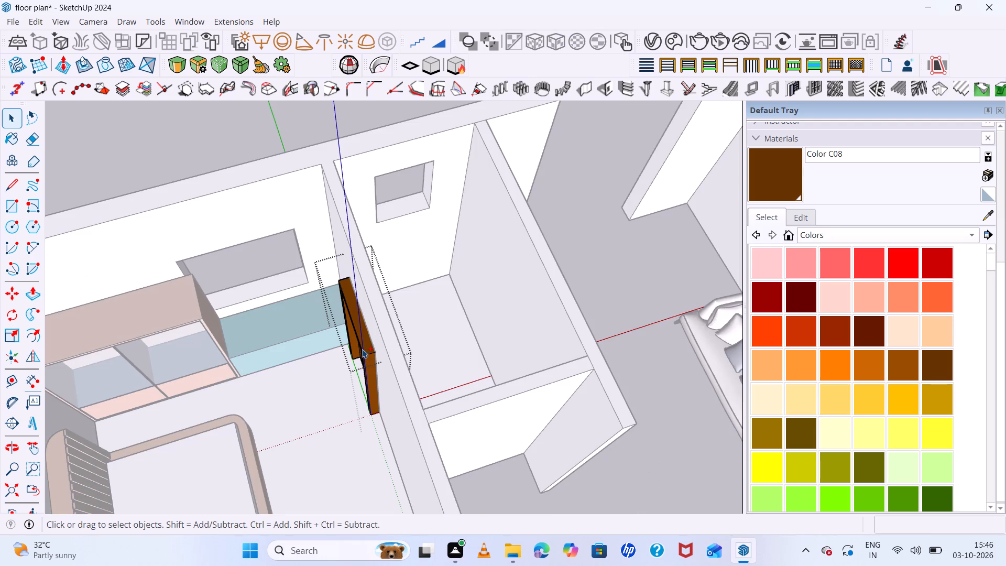
{"action": "key", "text": "ctrl+z"}
{"action": "key", "text": "ctrl+z"}
{"action": "key", "text": "ctrl+z"}
{"action": "key", "text": "ctrl+z"}
{"action": "key", "text": "ctrl+z"}
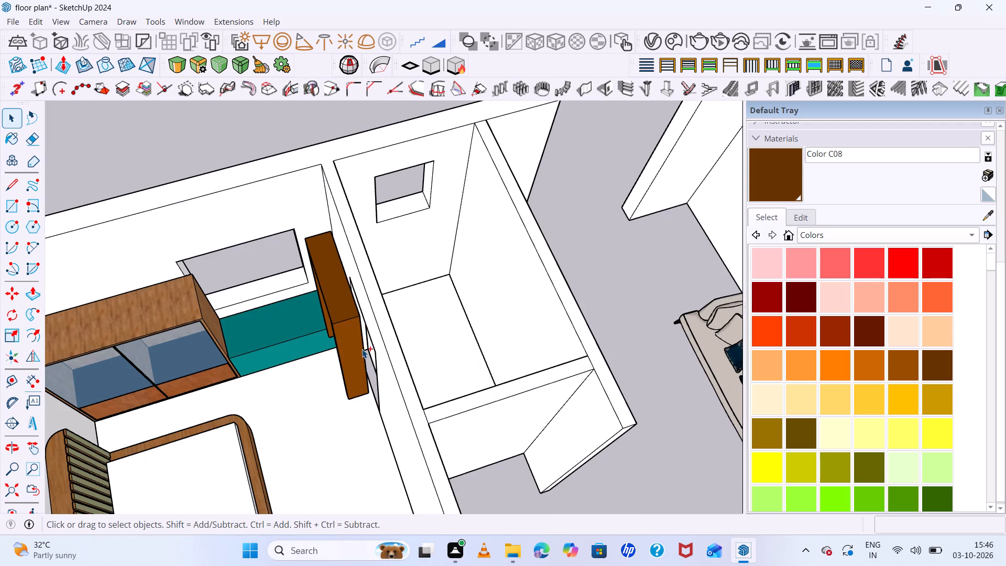
{"action": "key", "text": "ctrl+z"}
{"action": "key", "text": "ctrl+z"}
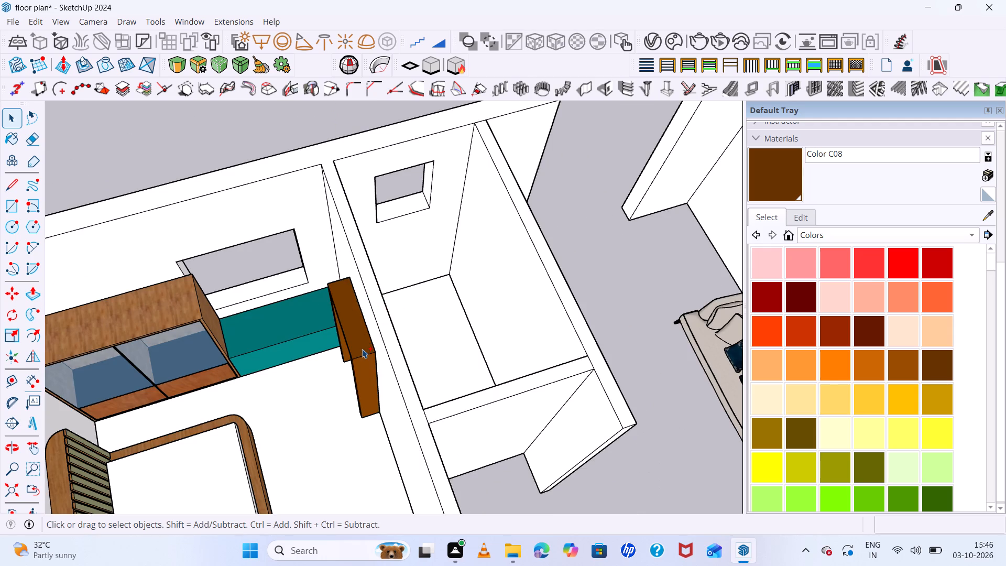
{"action": "key", "text": "ctrl+z"}
Place a guide line across the brown door's top, offset 5" from the frame's front top edge.
{"action": "scroll", "coordinate": [315, 300], "scroll_direction": "down", "scroll_amount": 20}
{"action": "scroll", "coordinate": [315, 300], "scroll_direction": "down", "scroll_amount": 4}
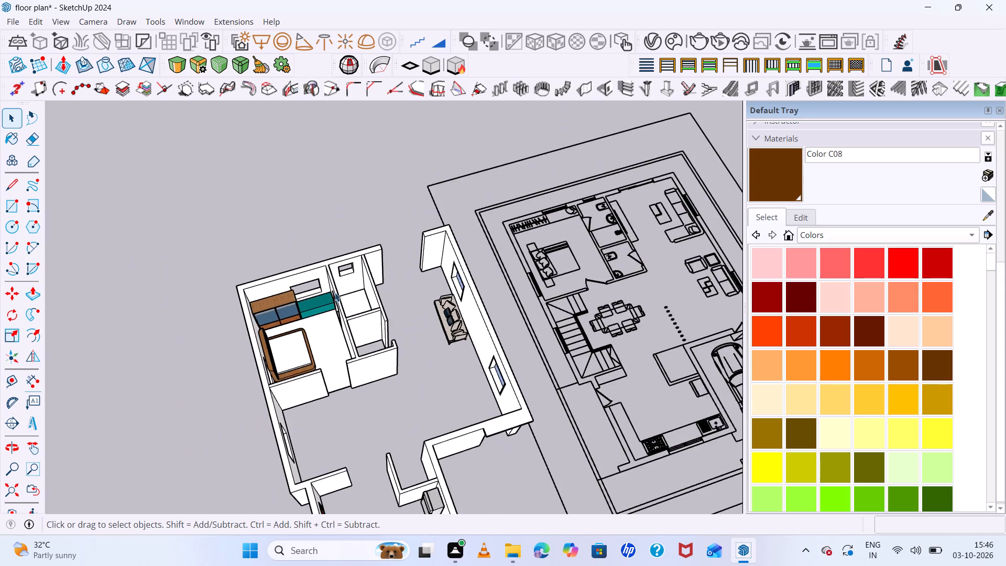
{"action": "scroll", "coordinate": [325, 325], "scroll_direction": "down", "scroll_amount": 14}
{"action": "scroll", "coordinate": [190, 351], "scroll_direction": "up", "scroll_amount": 20}
{"action": "scroll", "coordinate": [190, 351], "scroll_direction": "up", "scroll_amount": 1}
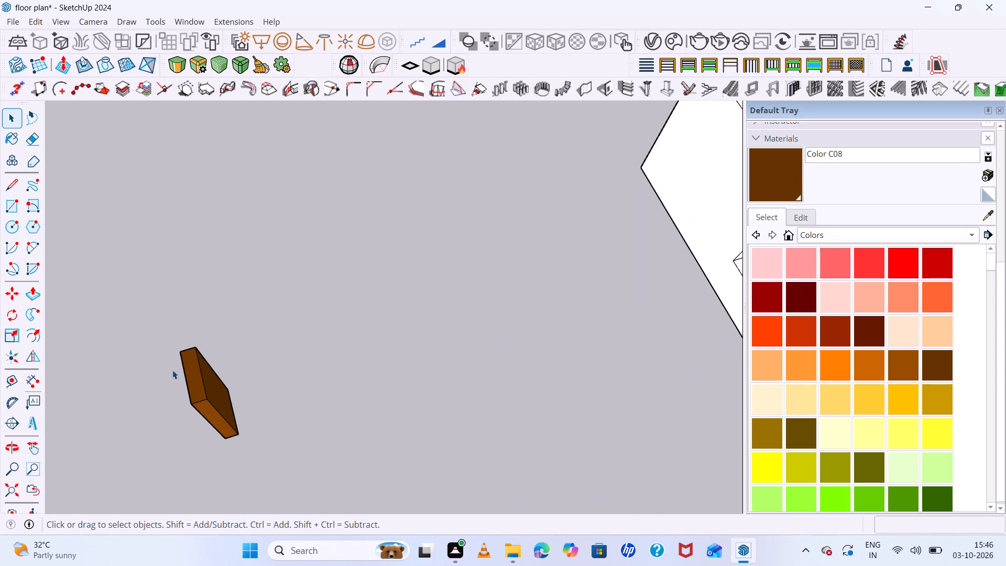
{"action": "scroll", "coordinate": [172, 370], "scroll_direction": "up", "scroll_amount": 14}
{"action": "middle_click_drag", "start_coordinate": [232, 381], "coordinate": [333, 305]}
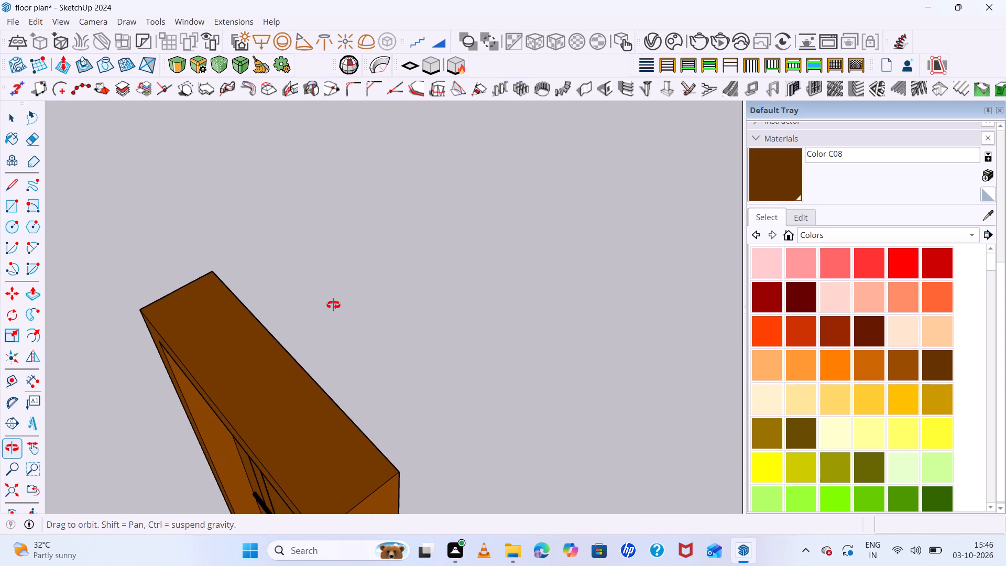
{"action": "middle_click_drag", "start_coordinate": [333, 305], "coordinate": [332, 301]}
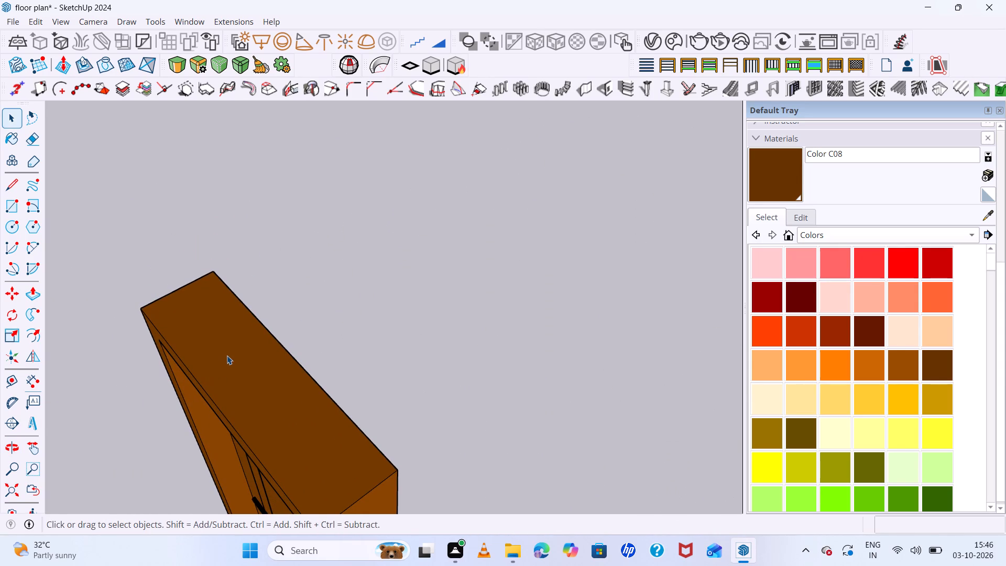
{"action": "key", "text": "t"}
{"action": "scroll", "coordinate": [229, 361], "scroll_direction": "up", "scroll_amount": 5}
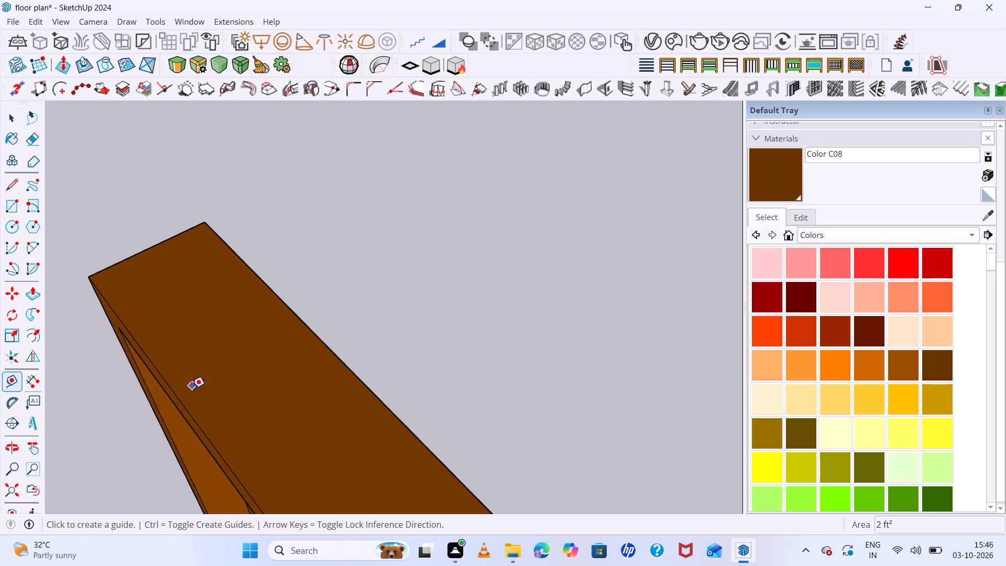
{"action": "middle_click_drag", "start_coordinate": [190, 418], "coordinate": [247, 346]}
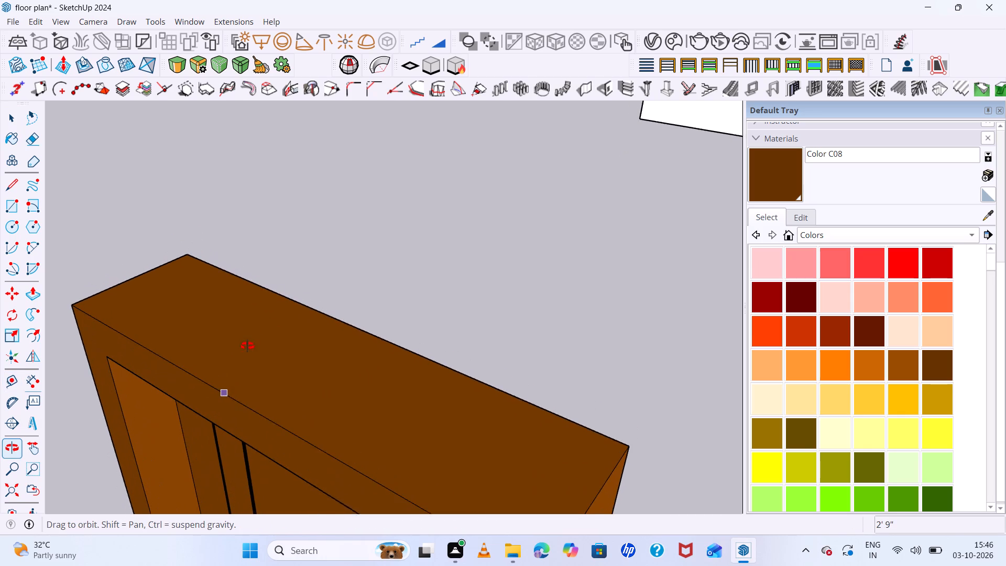
{"action": "middle_click_drag", "start_coordinate": [247, 346], "coordinate": [247, 346]}
{"action": "left_click", "coordinate": [224, 398]}
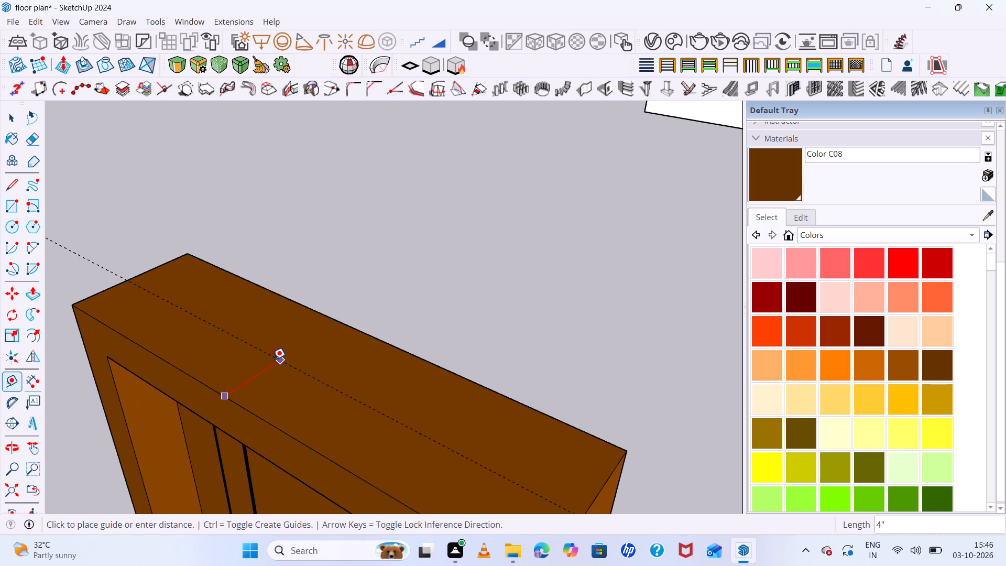
{"action": "type", "text": "5\""}
{"action": "key", "text": "Return"}
Open the brown door's group for editing, working from its plain back side.
{"action": "scroll", "coordinate": [366, 342], "scroll_direction": "down", "scroll_amount": 4}
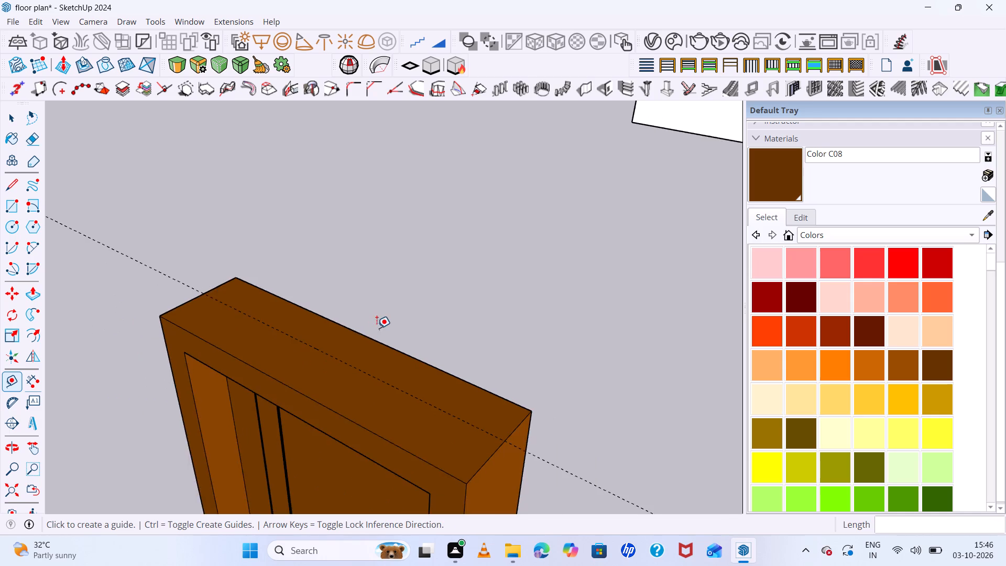
{"action": "scroll", "coordinate": [377, 328], "scroll_direction": "down", "scroll_amount": 2}
{"action": "middle_click_drag", "start_coordinate": [400, 332], "coordinate": [279, 363]}
{"action": "middle_click", "coordinate": [281, 362]}
{"action": "scroll", "coordinate": [342, 324], "scroll_direction": "down", "scroll_amount": 12}
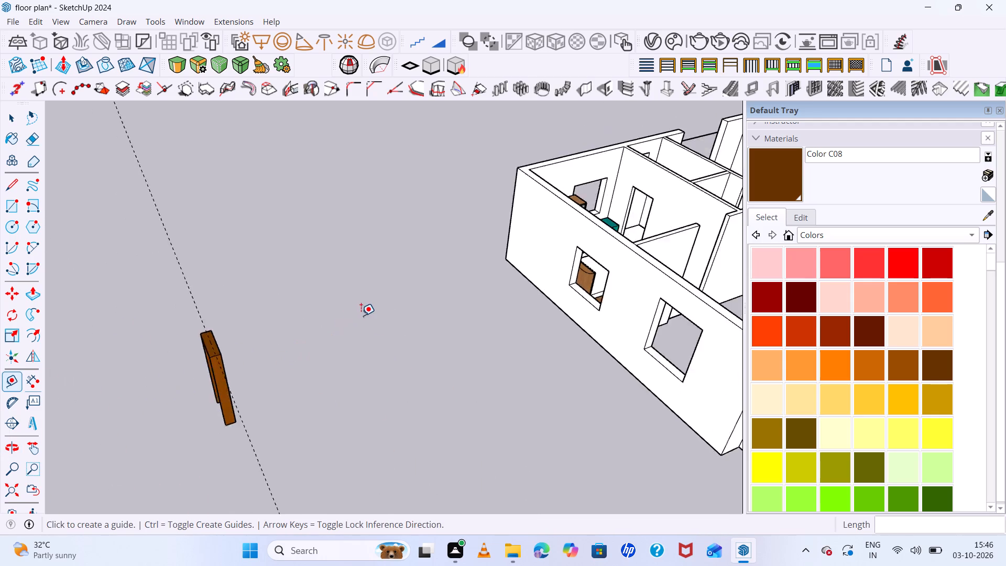
{"action": "scroll", "coordinate": [361, 315], "scroll_direction": "down", "scroll_amount": 2}
{"action": "scroll", "coordinate": [258, 356], "scroll_direction": "up", "scroll_amount": 20}
{"action": "middle_click_drag", "start_coordinate": [379, 347], "coordinate": [322, 383]}
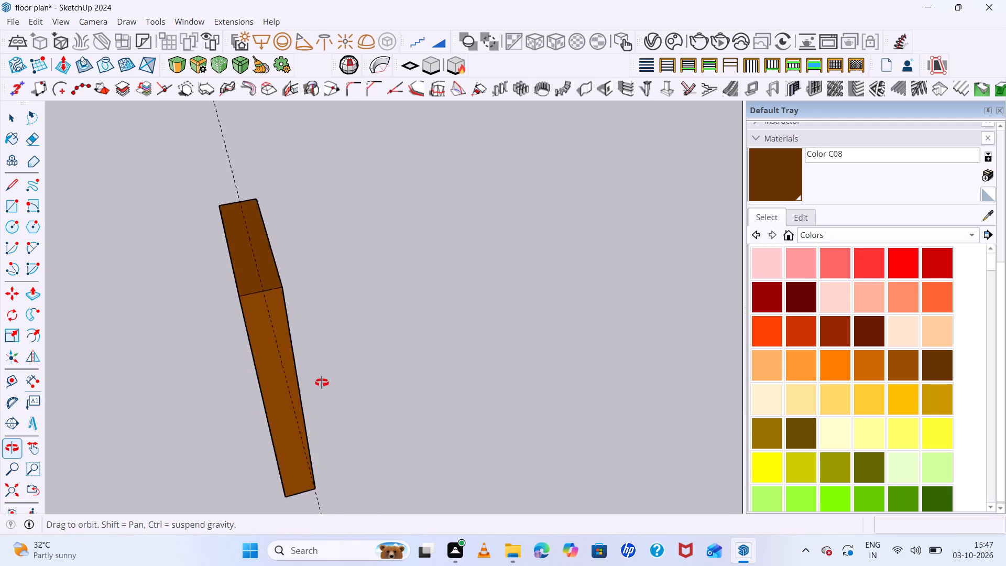
{"action": "middle_click_drag", "start_coordinate": [322, 383], "coordinate": [285, 394]}
{"action": "key", "text": "space"}
{"action": "left_click", "coordinate": [283, 289]}
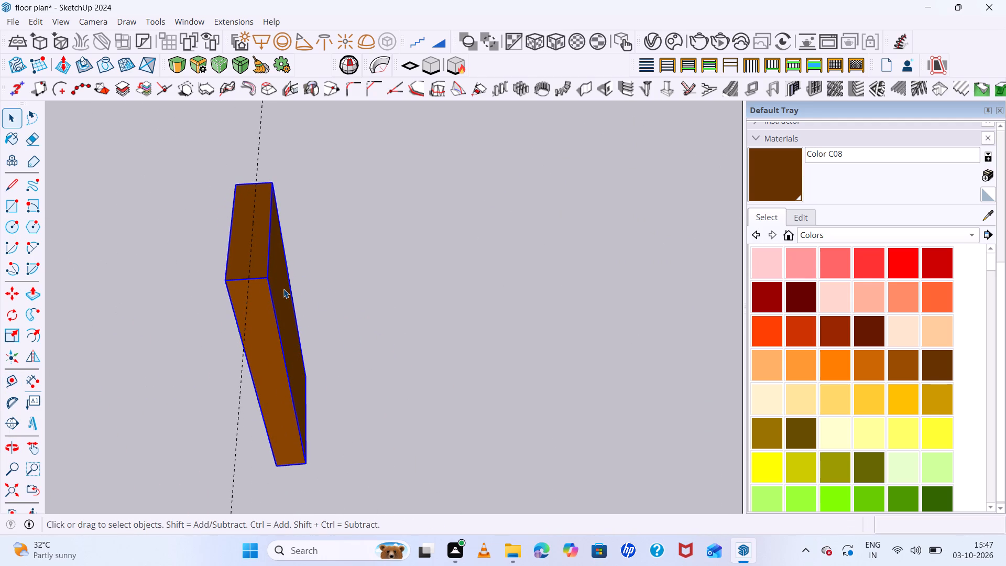
{"action": "double_click", "coordinate": [283, 289]}
{"action": "left_click", "coordinate": [283, 289]}
{"action": "left_click", "coordinate": [283, 289]}
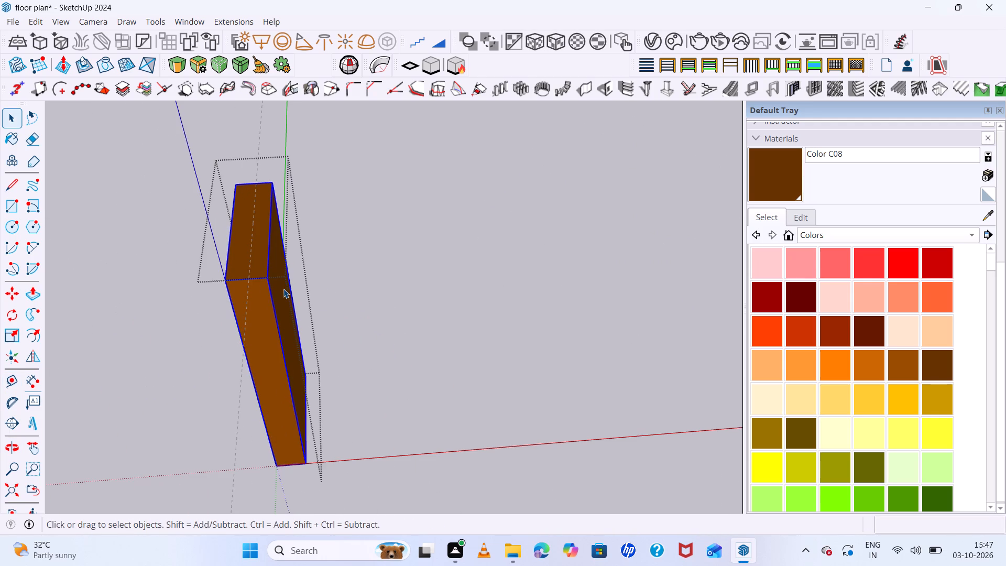
{"action": "double_click", "coordinate": [278, 291]}
{"action": "scroll", "coordinate": [278, 291], "scroll_direction": "up", "scroll_amount": 2}
{"action": "left_click", "coordinate": [278, 291]}
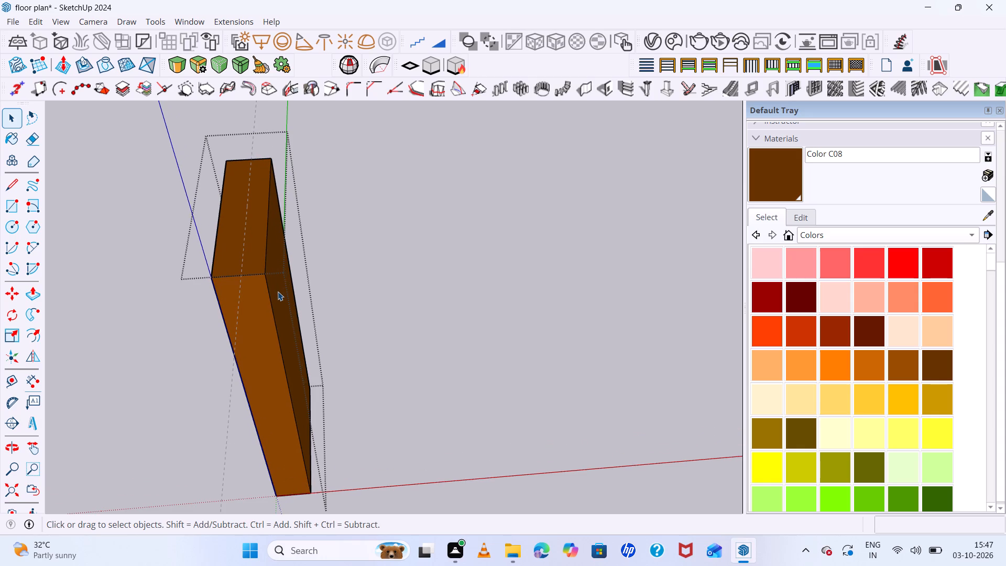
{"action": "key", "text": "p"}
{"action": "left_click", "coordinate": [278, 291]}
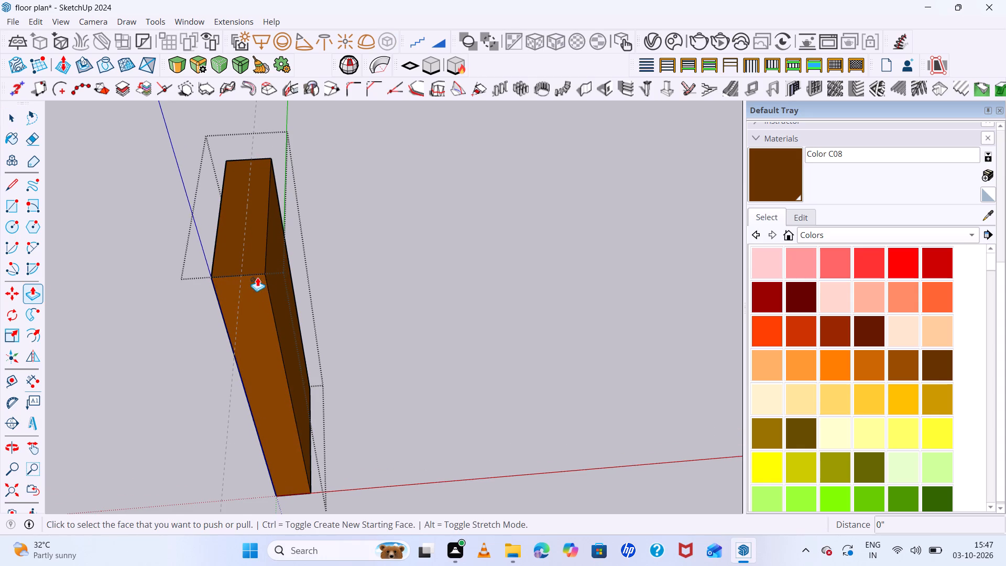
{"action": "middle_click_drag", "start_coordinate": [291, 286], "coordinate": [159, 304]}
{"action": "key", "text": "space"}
Push the brown door's back face inward to the guide line and close the group.
{"action": "triple_click", "coordinate": [247, 241]}
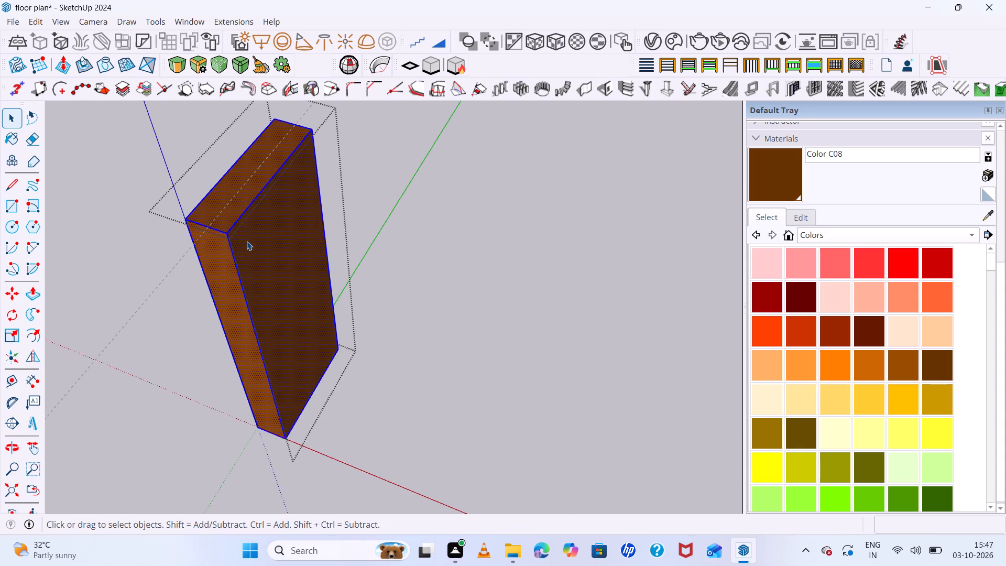
{"action": "left_click", "coordinate": [247, 241]}
{"action": "scroll", "coordinate": [247, 240], "scroll_direction": "up", "scroll_amount": 6}
{"action": "triple_click", "coordinate": [247, 240]}
{"action": "left_click", "coordinate": [248, 240]}
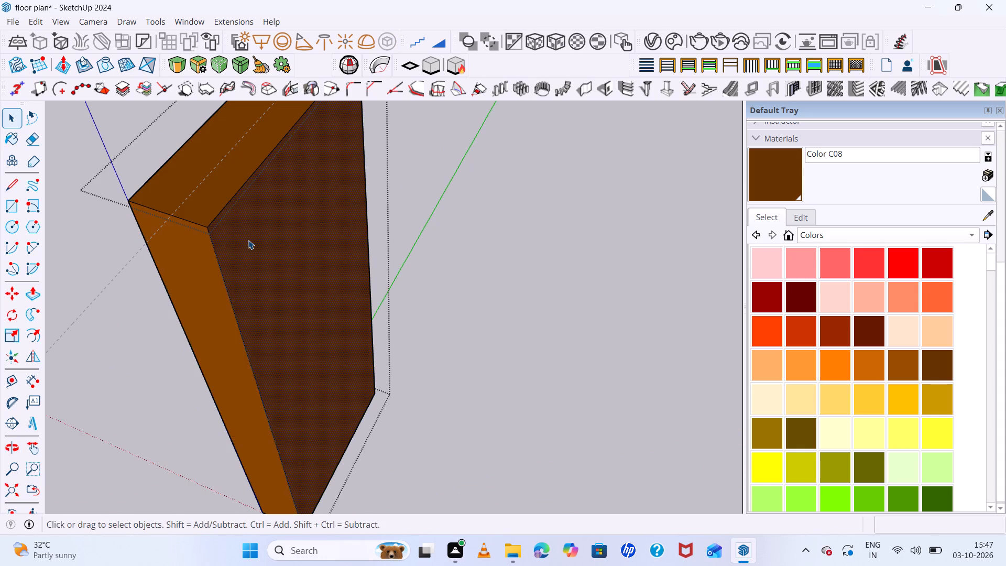
{"action": "key", "text": "p"}
{"action": "left_click", "coordinate": [248, 240]}
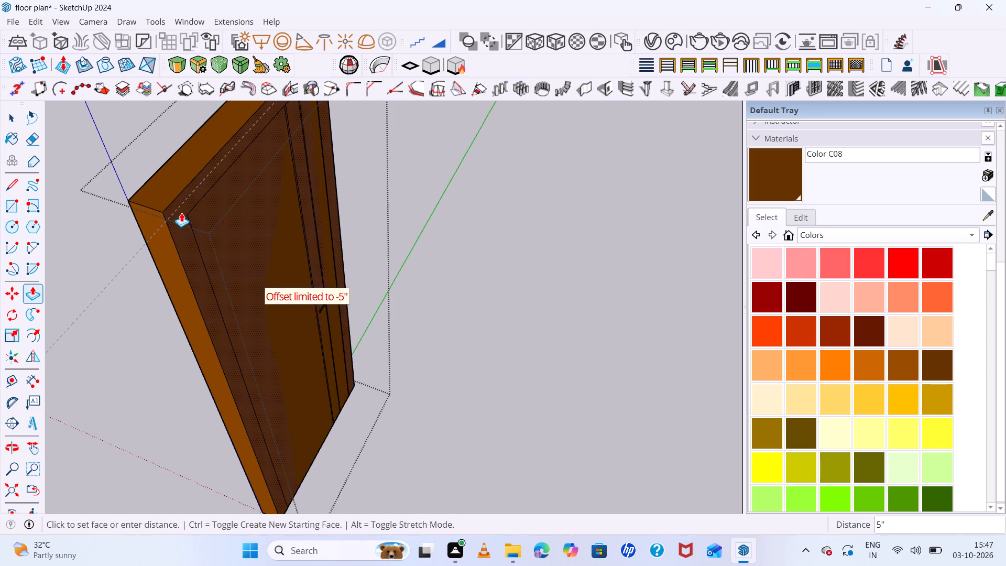
{"action": "left_click", "coordinate": [179, 209]}
{"action": "middle_click_drag", "start_coordinate": [277, 285], "coordinate": [555, 236]}
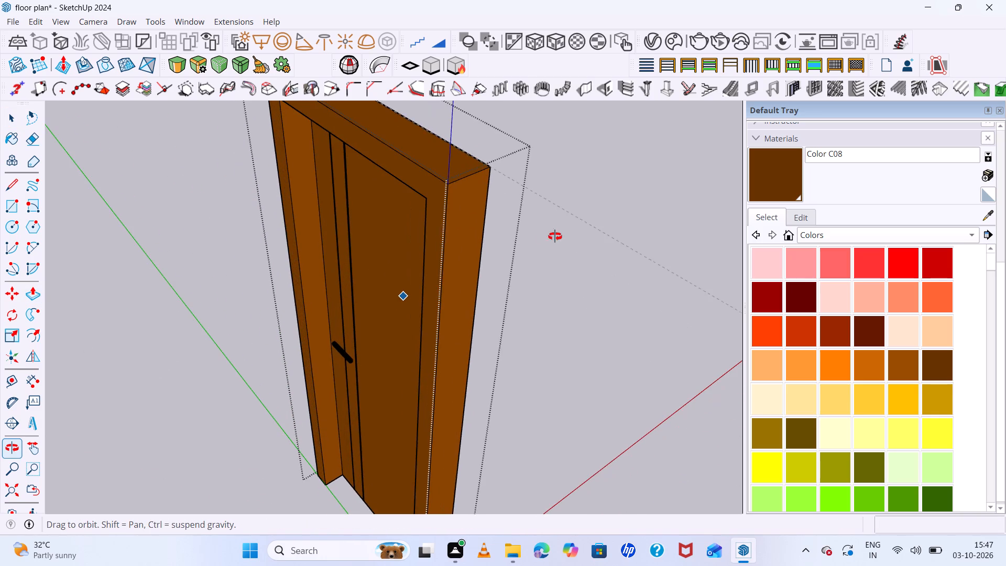
{"action": "middle_click_drag", "start_coordinate": [555, 236], "coordinate": [554, 237]}
{"action": "middle_click", "coordinate": [554, 237]}
{"action": "key", "text": "space"}
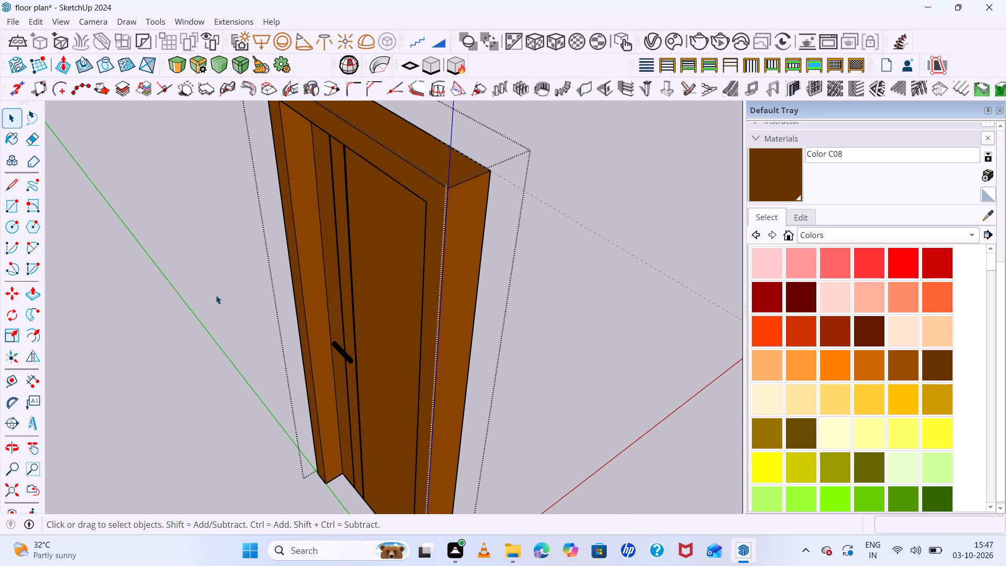
{"action": "left_click", "coordinate": [216, 295]}
{"action": "scroll", "coordinate": [212, 297], "scroll_direction": "down", "scroll_amount": 14}
{"action": "left_click", "coordinate": [471, 317]}
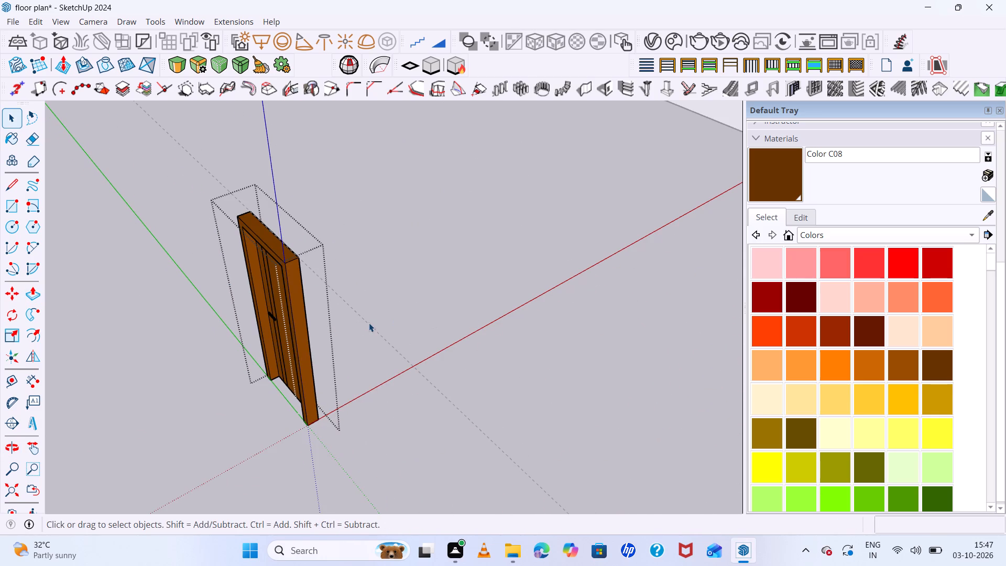
{"action": "key", "text": "space"}
{"action": "left_click", "coordinate": [417, 264]}
Delete the guide line running across the brown door's top.
{"action": "scroll", "coordinate": [374, 367], "scroll_direction": "down", "scroll_amount": 7}
{"action": "left_click_drag", "start_coordinate": [387, 357], "coordinate": [383, 376]}
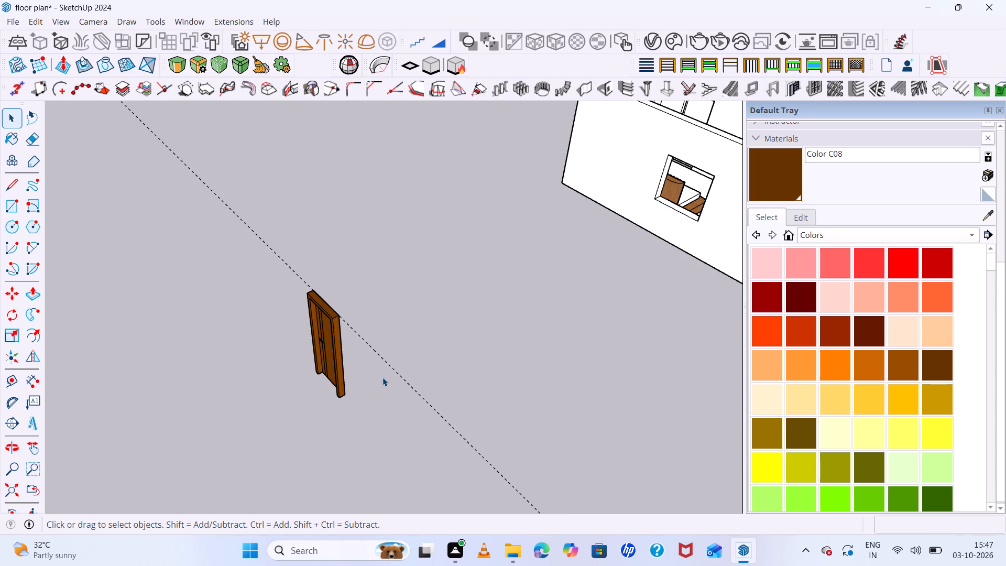
{"action": "left_click_drag", "start_coordinate": [404, 353], "coordinate": [375, 417]}
{"action": "key", "text": "Delete"}
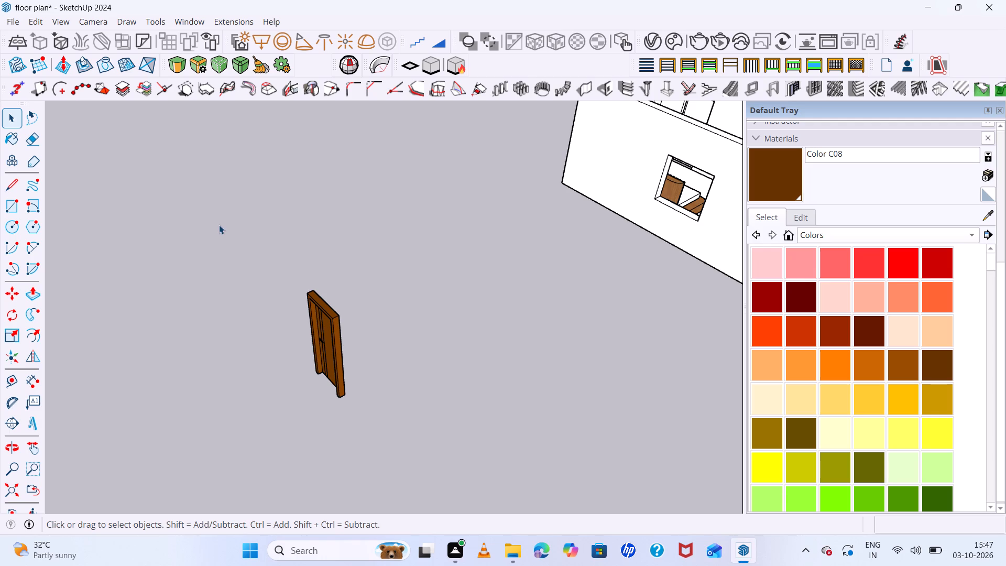
Move the brown door by its frame's front bottom corner to the bedroom doorway's bottom corner beside the teal unit.
{"action": "middle_click_drag", "start_coordinate": [351, 291], "coordinate": [323, 358]}
{"action": "scroll", "coordinate": [347, 310], "scroll_direction": "down", "scroll_amount": 7}
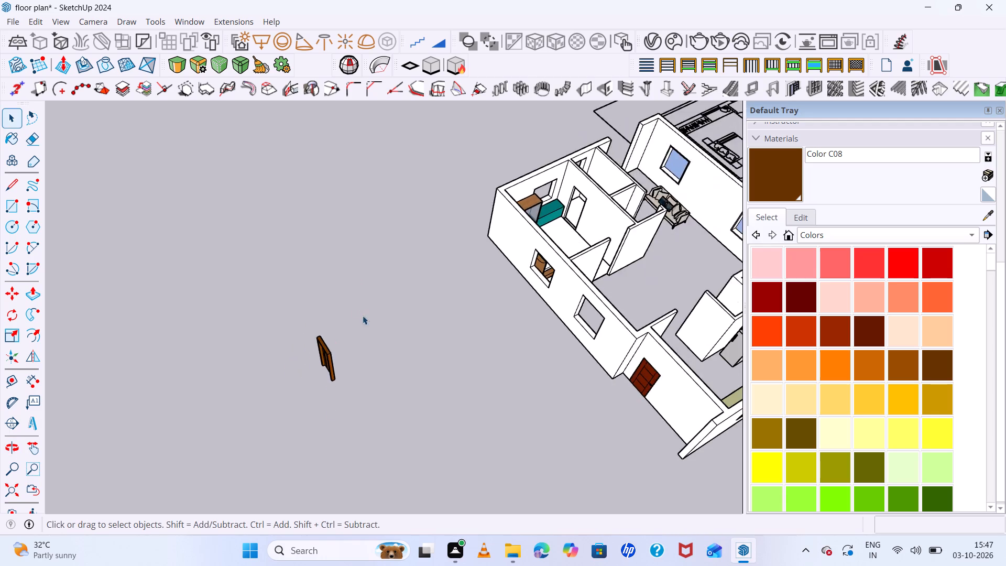
{"action": "scroll", "coordinate": [304, 417], "scroll_direction": "up", "scroll_amount": 10}
{"action": "middle_click_drag", "start_coordinate": [389, 377], "coordinate": [538, 387]}
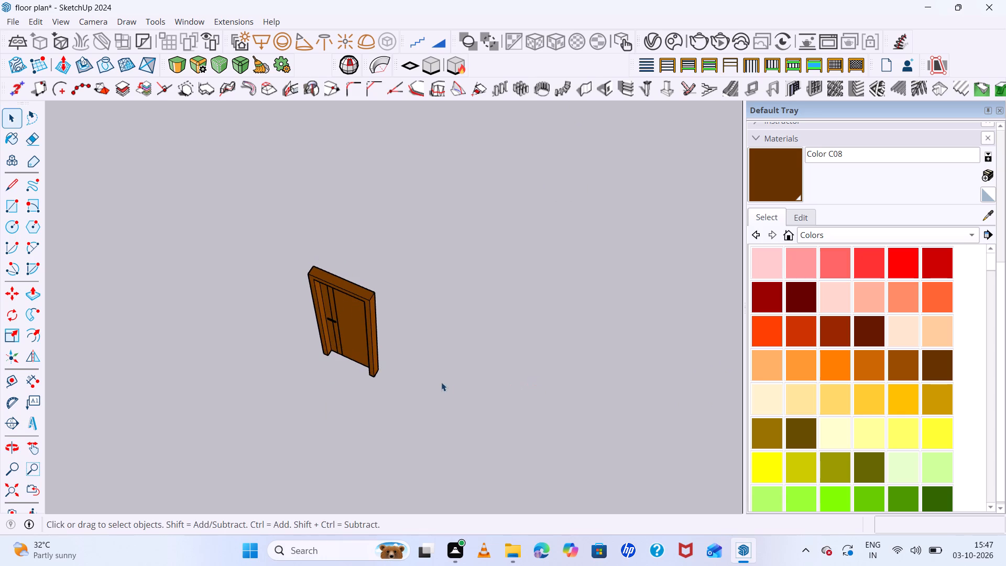
{"action": "key", "text": "m"}
{"action": "scroll", "coordinate": [320, 362], "scroll_direction": "up", "scroll_amount": 11}
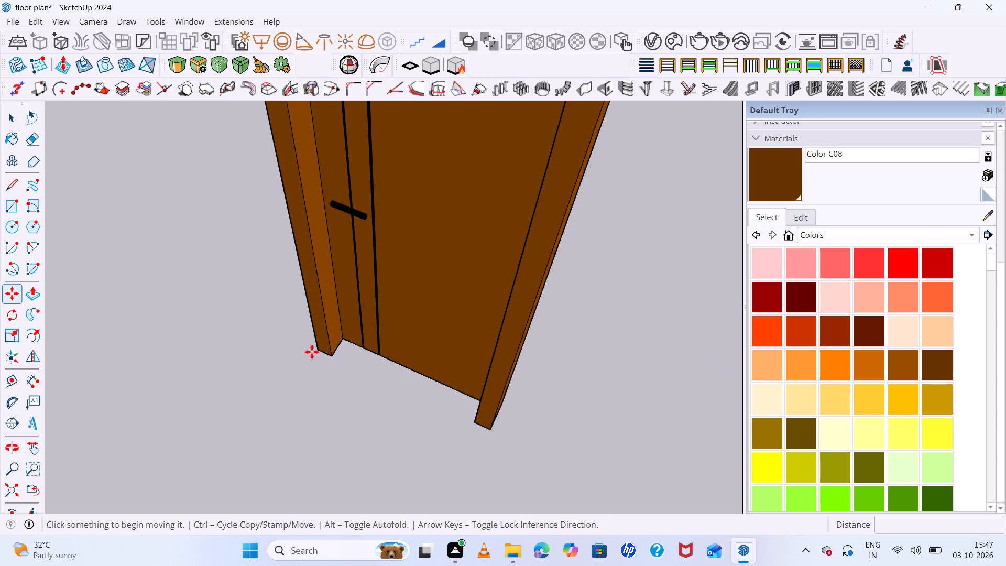
{"action": "left_click", "coordinate": [319, 347]}
{"action": "scroll", "coordinate": [425, 267], "scroll_direction": "down", "scroll_amount": 16}
{"action": "scroll", "coordinate": [294, 311], "scroll_direction": "down", "scroll_amount": 2}
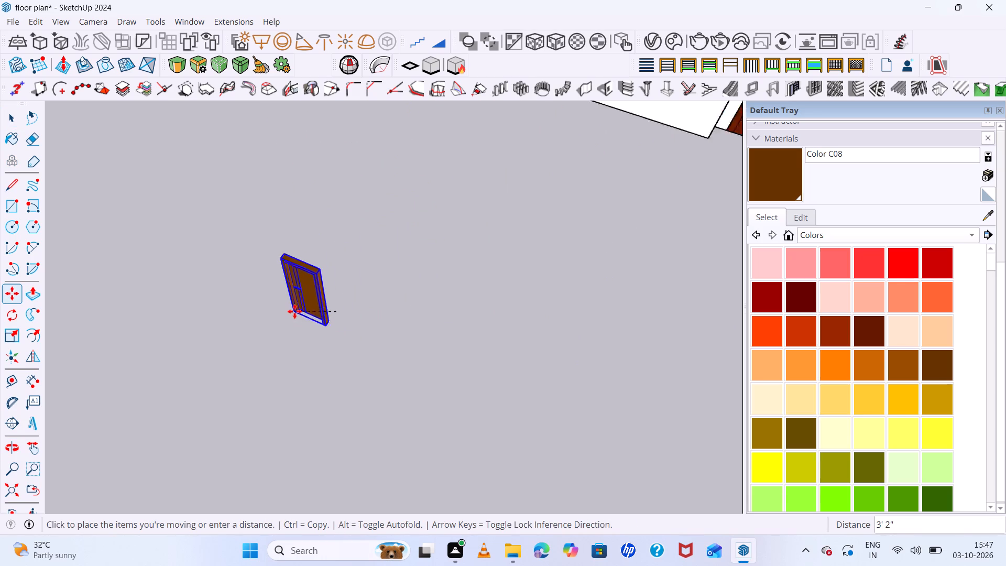
{"action": "scroll", "coordinate": [294, 311], "scroll_direction": "down", "scroll_amount": 11}
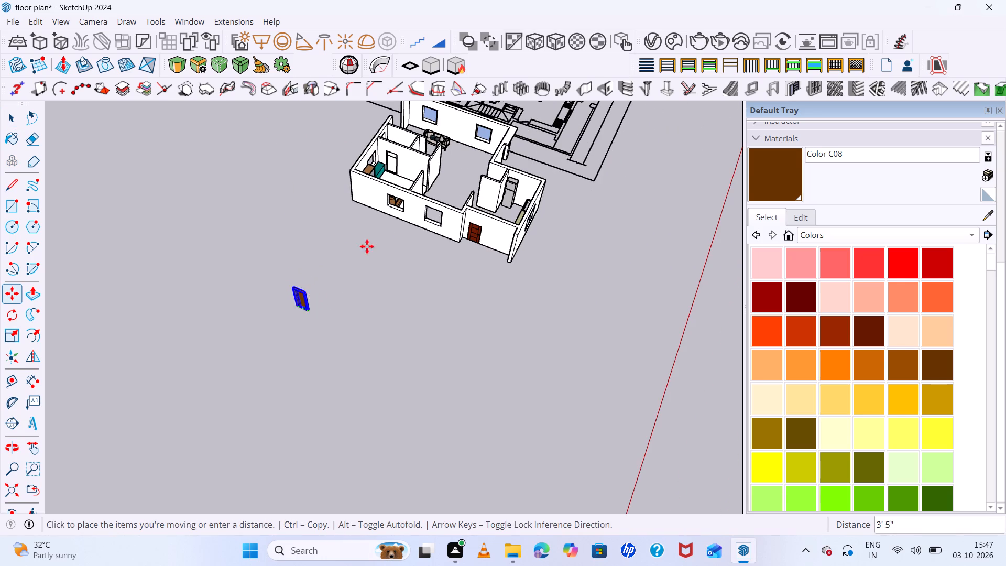
{"action": "scroll", "coordinate": [403, 149], "scroll_direction": "up", "scroll_amount": 15}
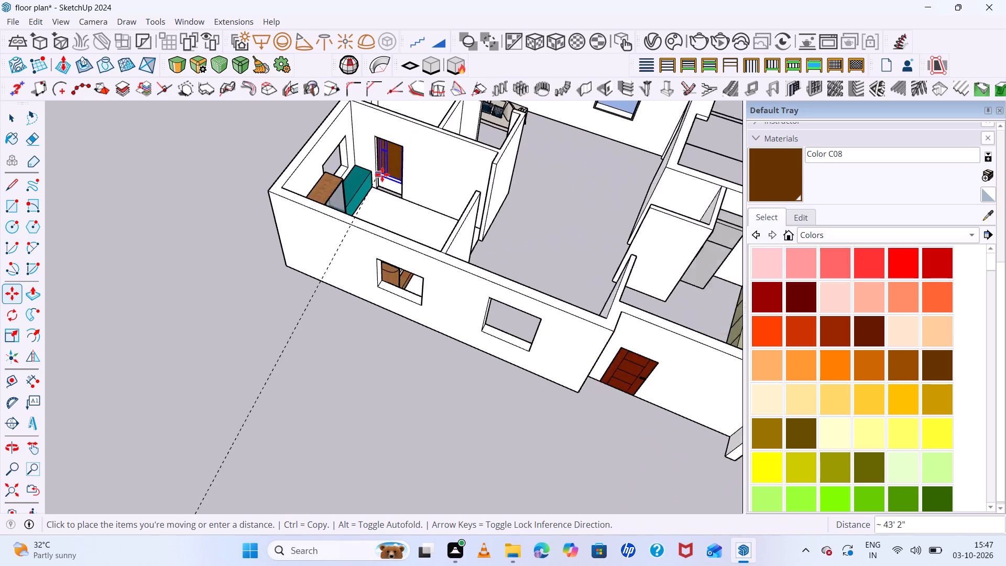
{"action": "scroll", "coordinate": [382, 175], "scroll_direction": "up", "scroll_amount": 20}
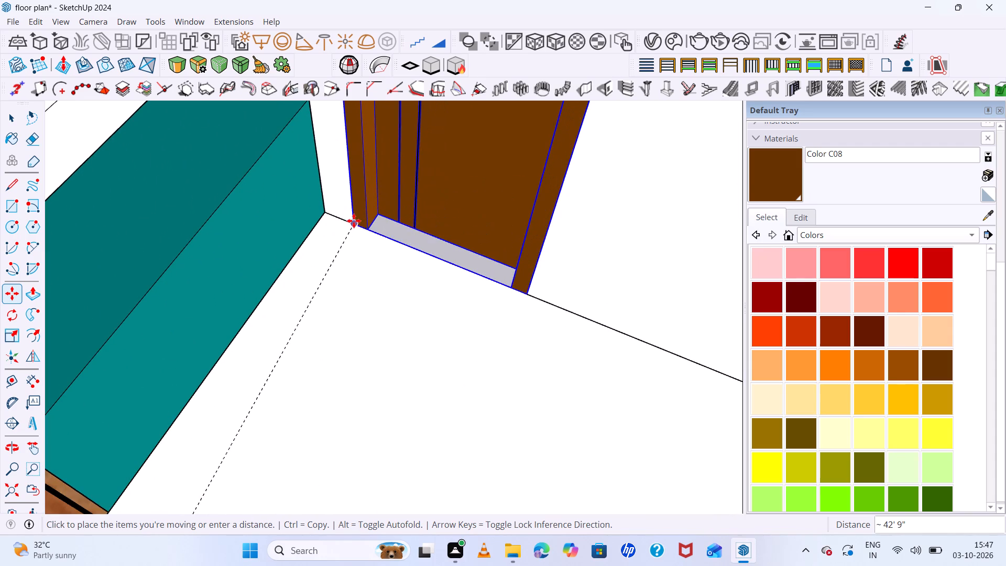
{"action": "left_click", "coordinate": [353, 219]}
Examine how the brown door sits in the bedroom partition wall, from above and along its threshold.
{"action": "scroll", "coordinate": [327, 236], "scroll_direction": "down", "scroll_amount": 20}
{"action": "scroll", "coordinate": [327, 236], "scroll_direction": "down", "scroll_amount": 6}
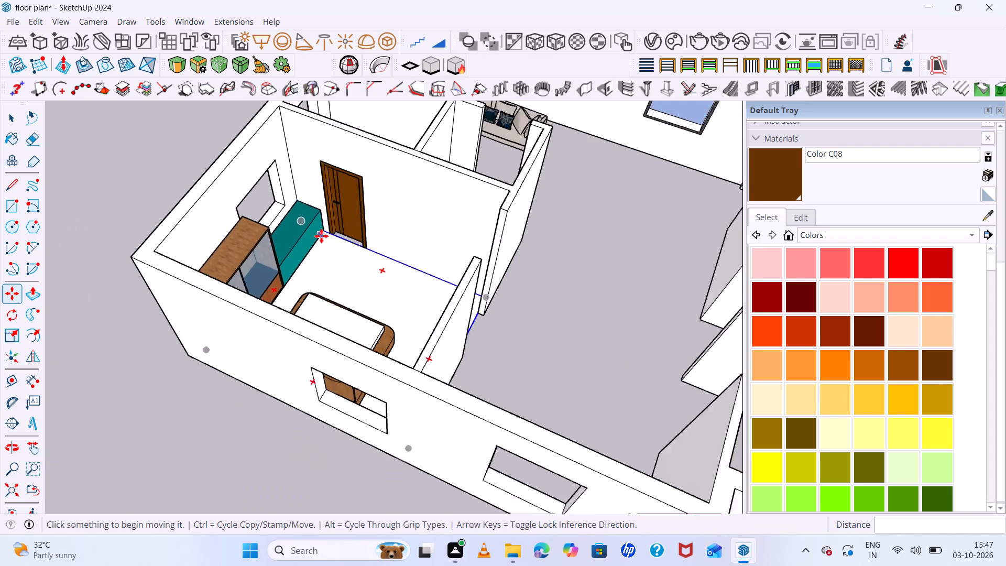
{"action": "scroll", "coordinate": [321, 236], "scroll_direction": "down", "scroll_amount": 1}
{"action": "middle_click_drag", "start_coordinate": [422, 184], "coordinate": [103, 273]}
{"action": "scroll", "coordinate": [508, 295], "scroll_direction": "up", "scroll_amount": 9}
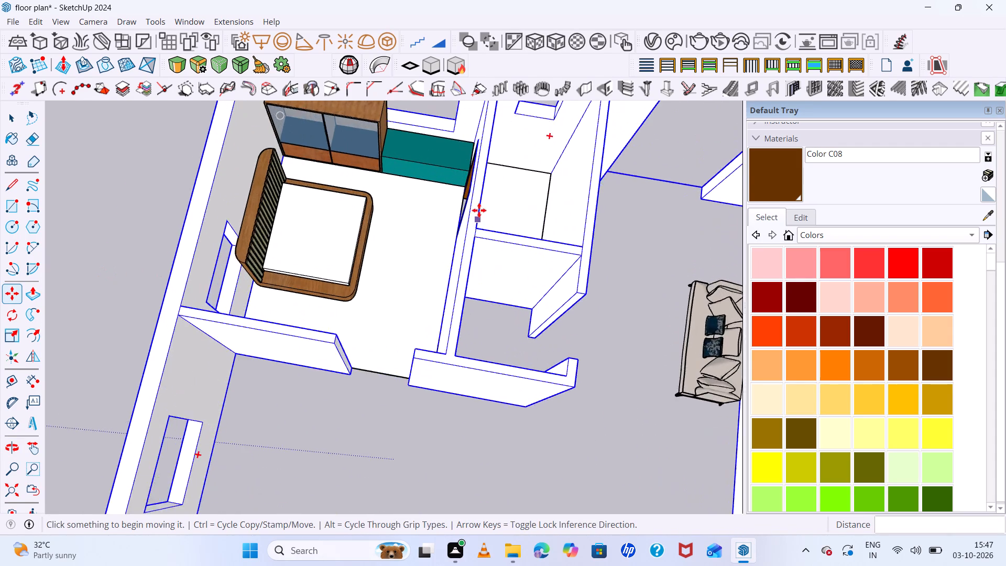
{"action": "scroll", "coordinate": [479, 210], "scroll_direction": "up", "scroll_amount": 4}
{"action": "middle_click_drag", "start_coordinate": [495, 204], "coordinate": [574, 242]}
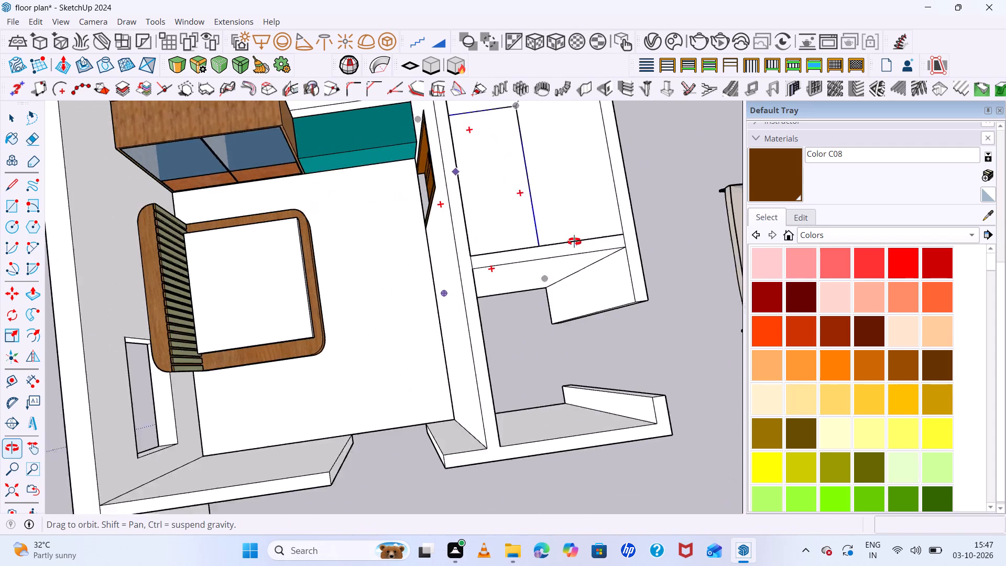
{"action": "middle_click_drag", "start_coordinate": [574, 242], "coordinate": [653, 213]}
{"action": "middle_click_drag", "start_coordinate": [652, 211], "coordinate": [643, 208]}
{"action": "scroll", "coordinate": [362, 197], "scroll_direction": "up", "scroll_amount": 13}
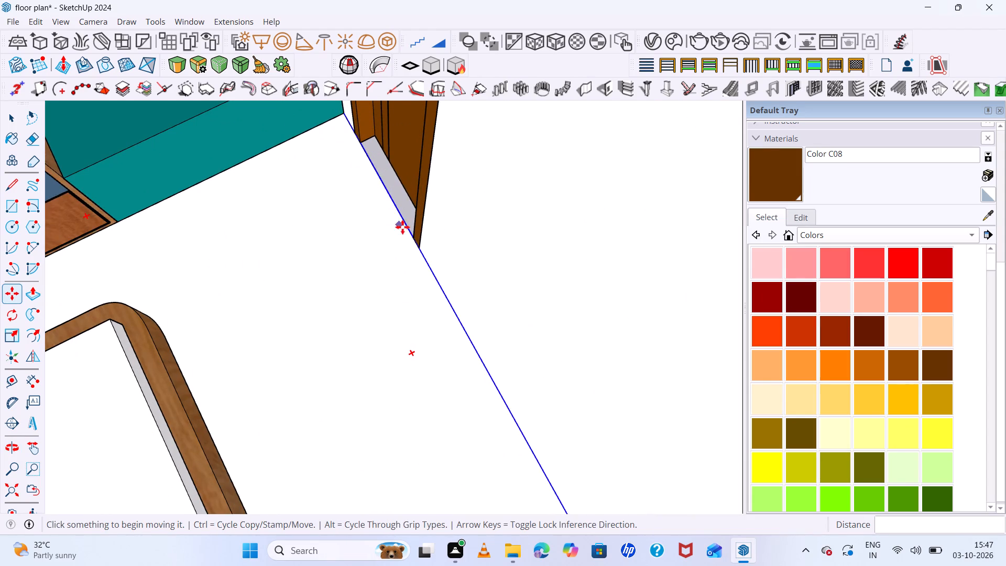
{"action": "middle_click_drag", "start_coordinate": [402, 227], "coordinate": [422, 237]}
{"action": "scroll", "coordinate": [386, 177], "scroll_direction": "up", "scroll_amount": 10}
{"action": "scroll", "coordinate": [385, 177], "scroll_direction": "down", "scroll_amount": 13}
{"action": "scroll", "coordinate": [356, 144], "scroll_direction": "up", "scroll_amount": 6}
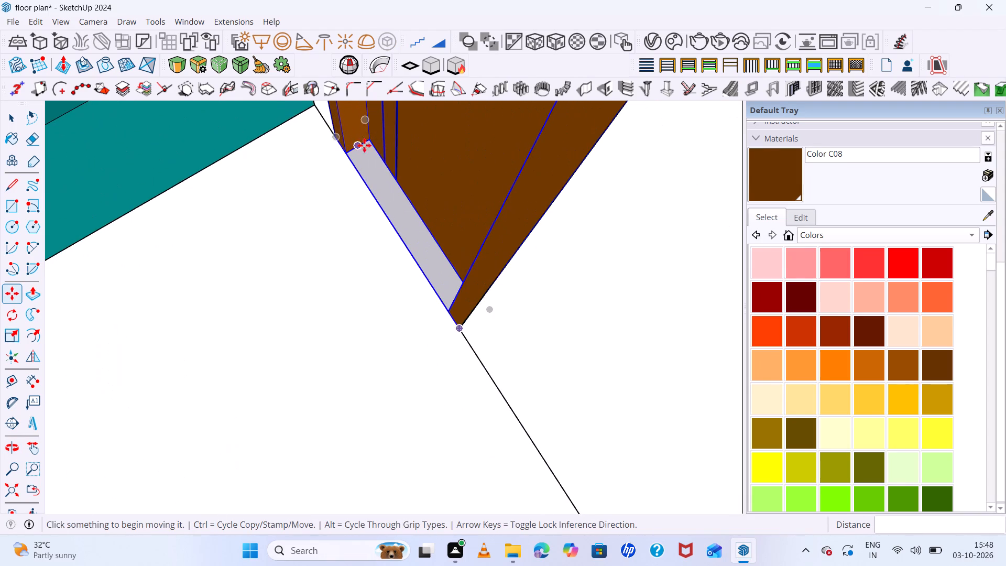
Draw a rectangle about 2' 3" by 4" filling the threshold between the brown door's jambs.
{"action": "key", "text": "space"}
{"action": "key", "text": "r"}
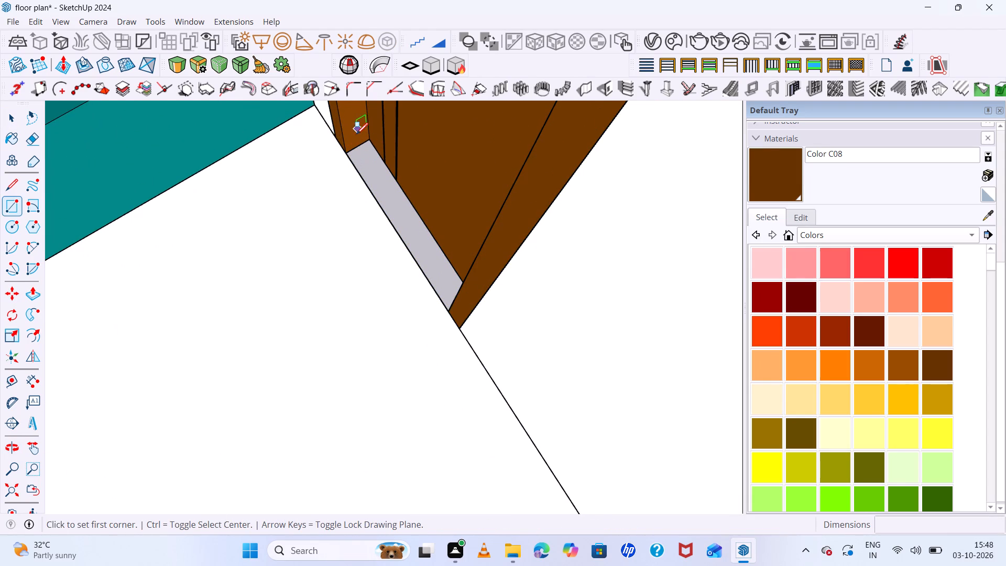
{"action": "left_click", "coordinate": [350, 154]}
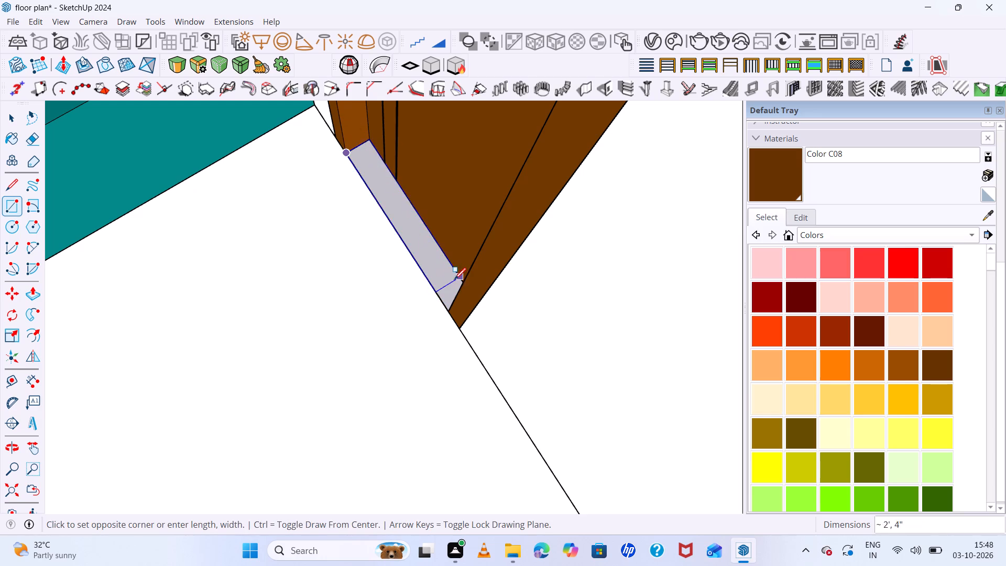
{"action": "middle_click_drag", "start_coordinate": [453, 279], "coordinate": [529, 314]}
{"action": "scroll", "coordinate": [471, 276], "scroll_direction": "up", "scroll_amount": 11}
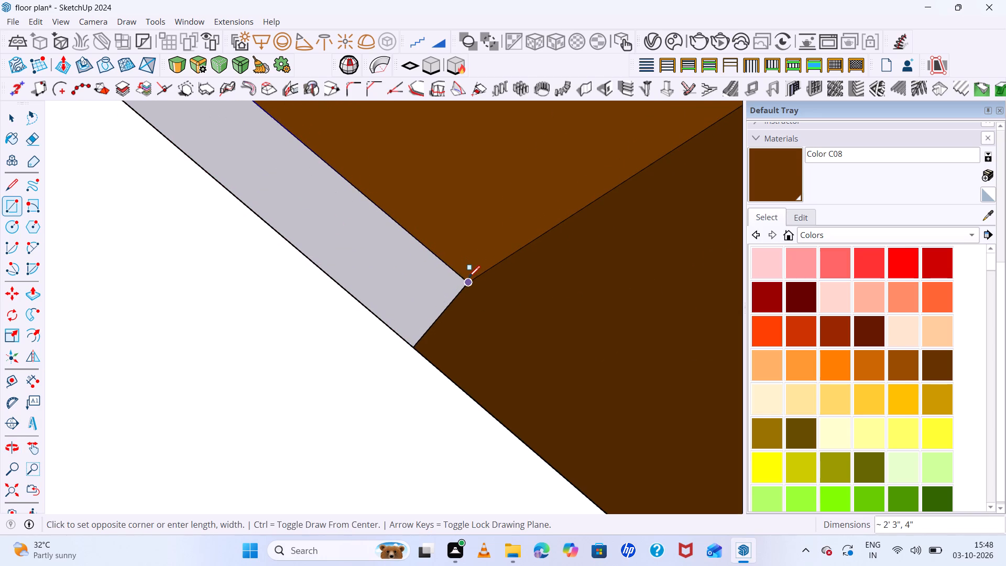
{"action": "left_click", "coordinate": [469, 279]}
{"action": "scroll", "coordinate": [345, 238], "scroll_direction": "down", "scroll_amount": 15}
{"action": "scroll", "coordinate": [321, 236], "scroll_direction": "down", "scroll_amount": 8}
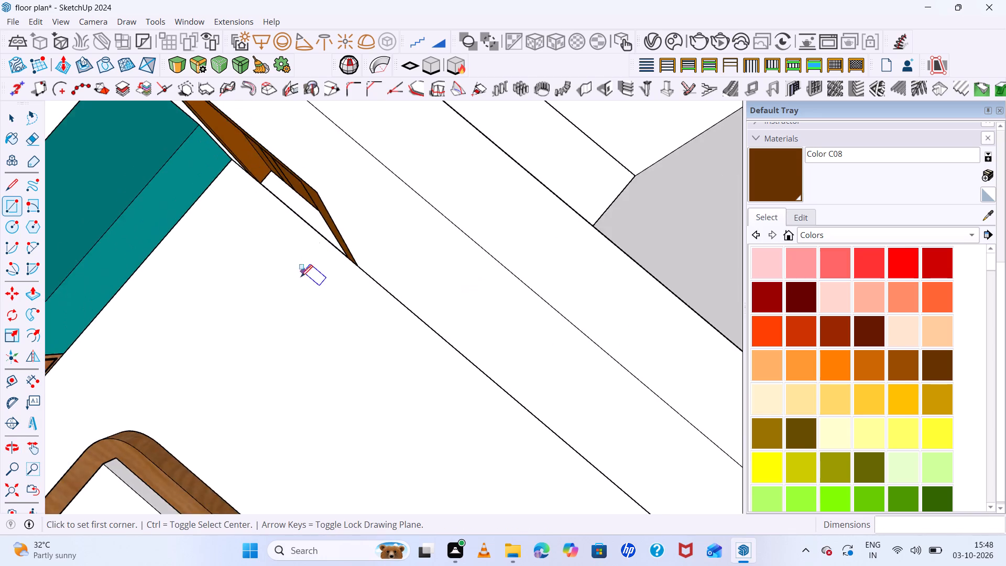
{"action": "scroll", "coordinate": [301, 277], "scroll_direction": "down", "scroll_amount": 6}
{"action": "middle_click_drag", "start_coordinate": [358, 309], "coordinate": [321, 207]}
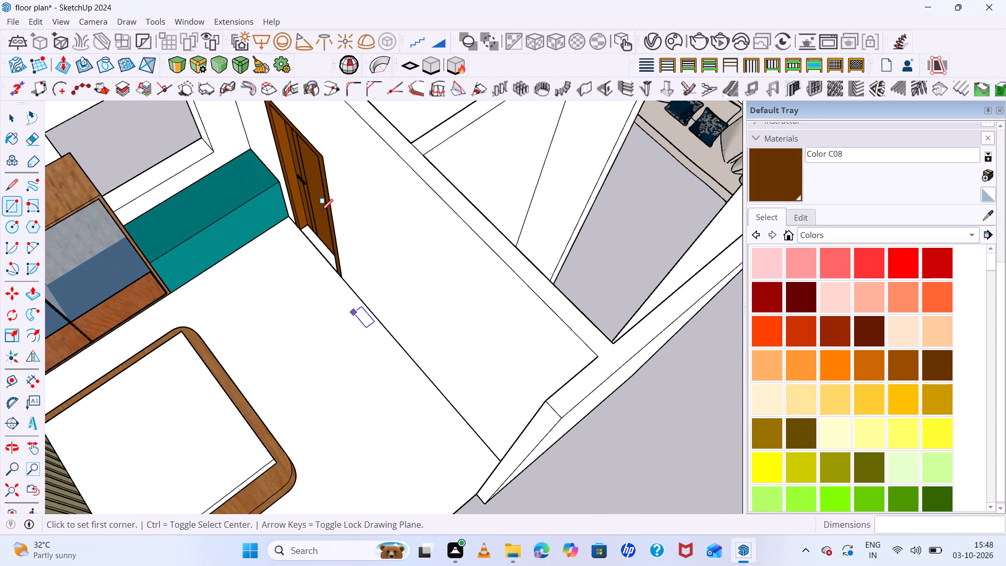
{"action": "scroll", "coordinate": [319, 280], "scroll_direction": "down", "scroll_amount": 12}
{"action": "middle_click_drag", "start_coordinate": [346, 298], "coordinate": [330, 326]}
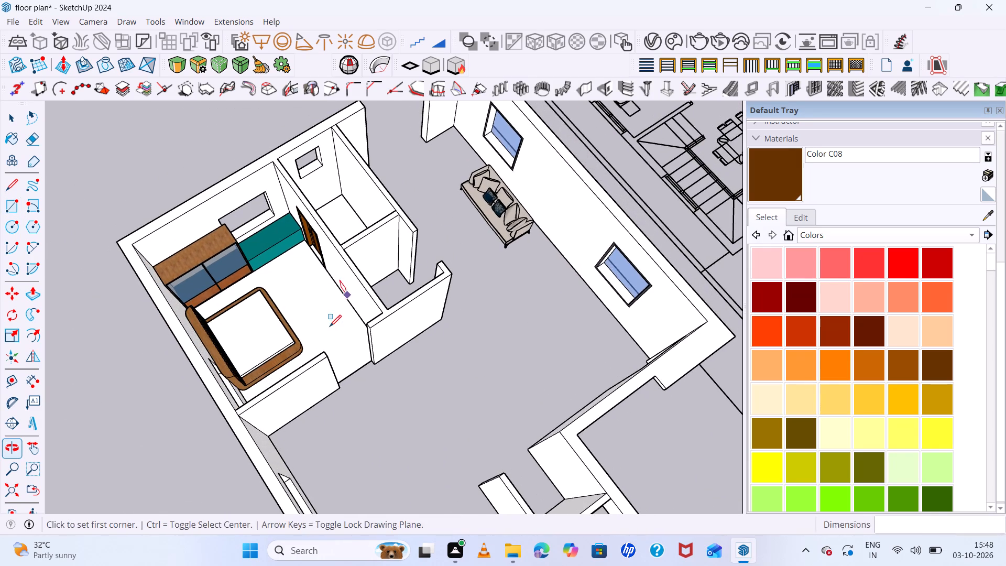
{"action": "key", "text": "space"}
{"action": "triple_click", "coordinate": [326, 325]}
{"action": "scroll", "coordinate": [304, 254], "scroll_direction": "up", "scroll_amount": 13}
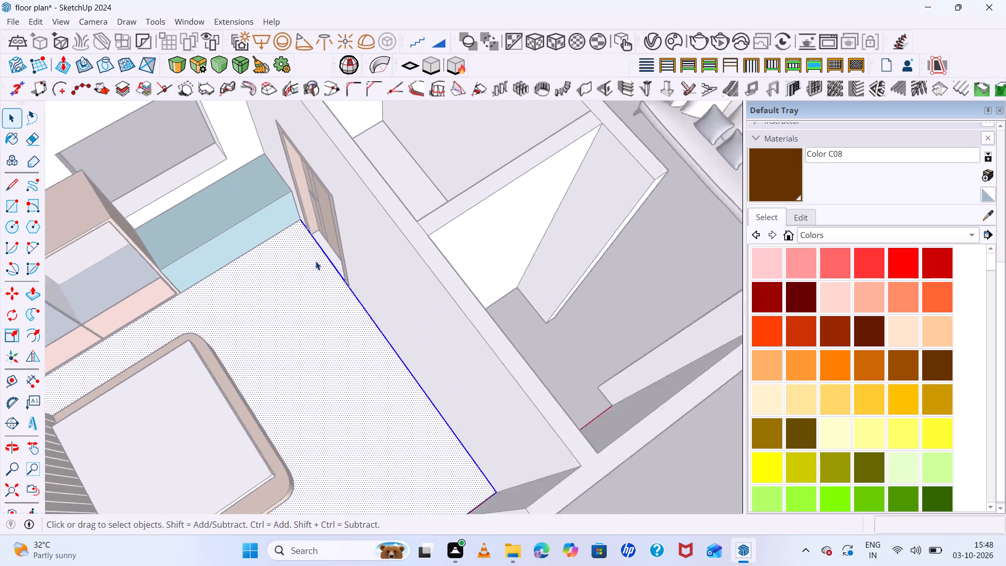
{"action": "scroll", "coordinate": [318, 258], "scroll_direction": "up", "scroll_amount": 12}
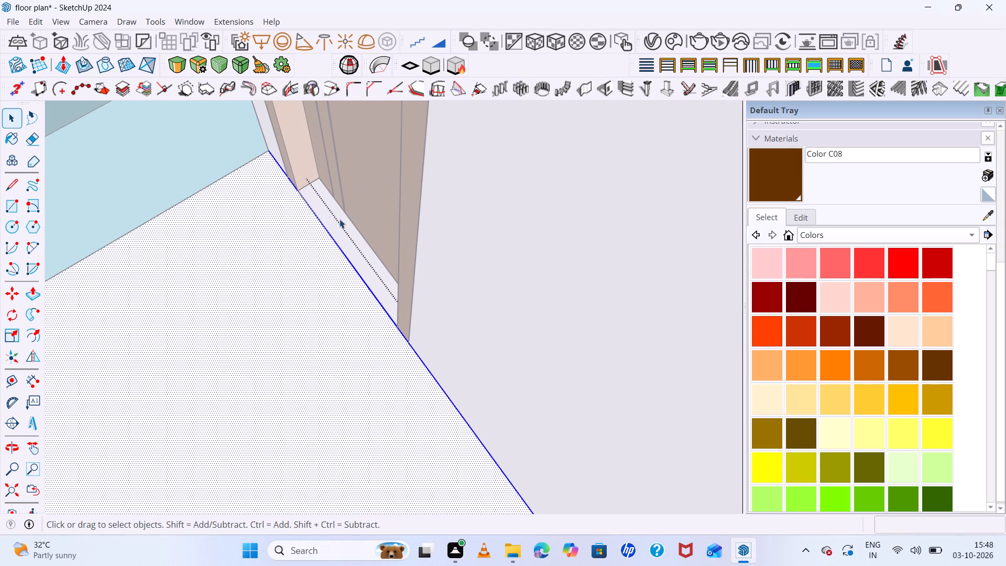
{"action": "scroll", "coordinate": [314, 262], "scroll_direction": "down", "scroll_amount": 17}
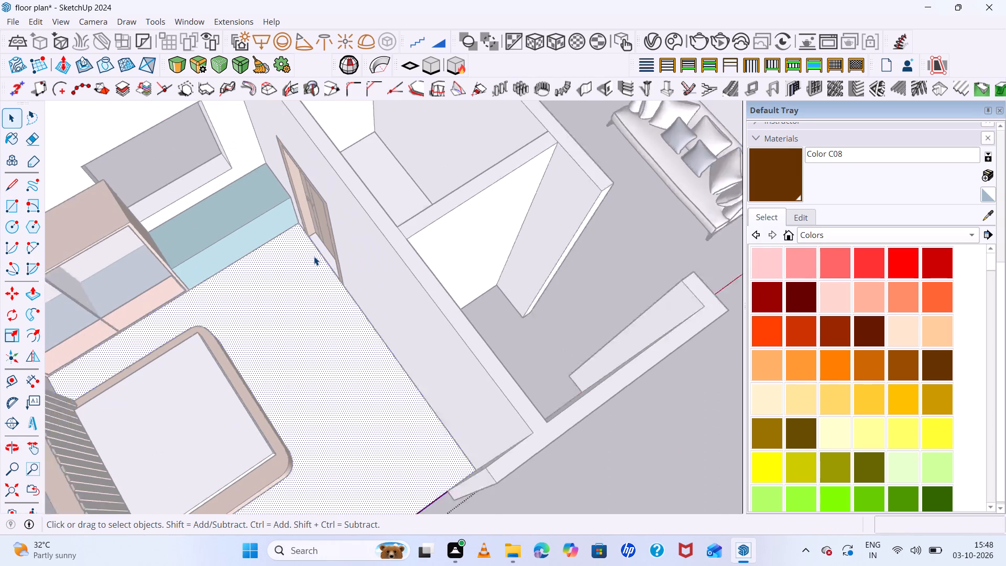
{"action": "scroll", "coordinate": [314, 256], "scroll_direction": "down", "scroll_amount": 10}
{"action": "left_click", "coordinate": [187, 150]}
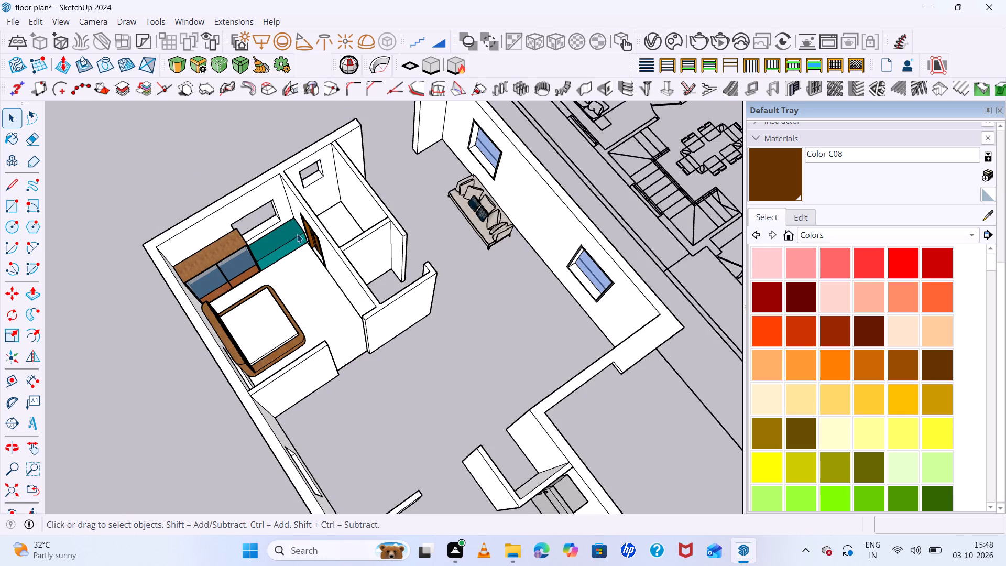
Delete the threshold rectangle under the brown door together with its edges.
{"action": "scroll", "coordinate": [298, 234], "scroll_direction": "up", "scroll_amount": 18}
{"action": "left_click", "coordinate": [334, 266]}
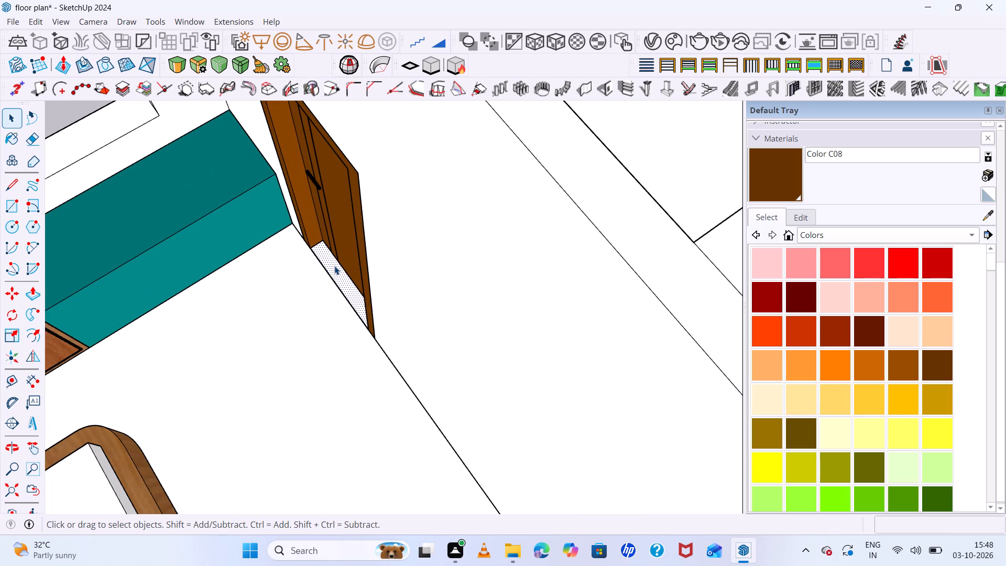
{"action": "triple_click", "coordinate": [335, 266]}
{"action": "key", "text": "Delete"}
Open the bedroom floor group and draw a rectangle about 2' 3" by 4" filling the threshold between the brown door's jambs.
{"action": "scroll", "coordinate": [335, 266], "scroll_direction": "down", "scroll_amount": 6}
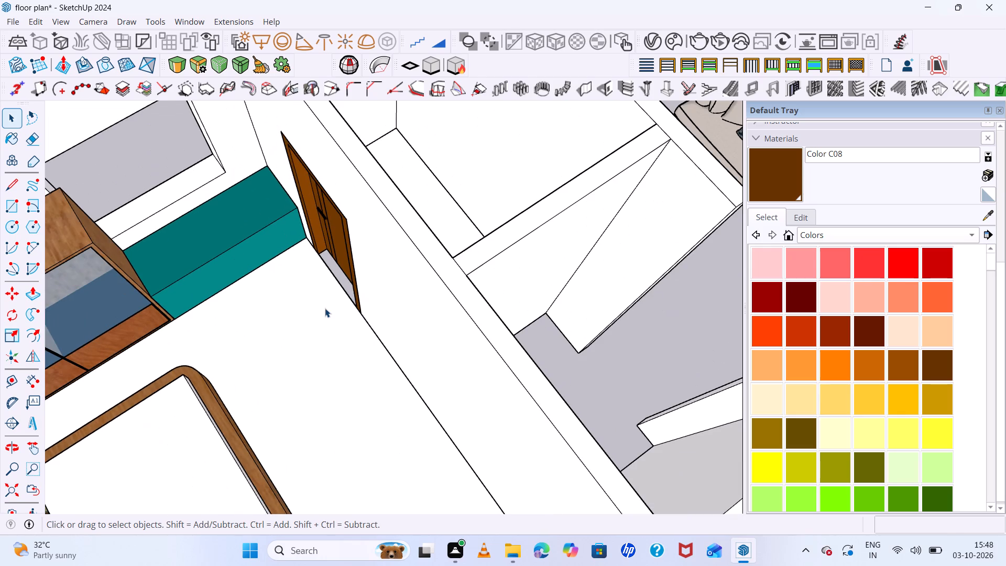
{"action": "triple_click", "coordinate": [324, 309]}
{"action": "scroll", "coordinate": [324, 310], "scroll_direction": "up", "scroll_amount": 5}
{"action": "scroll", "coordinate": [335, 261], "scroll_direction": "up", "scroll_amount": 5}
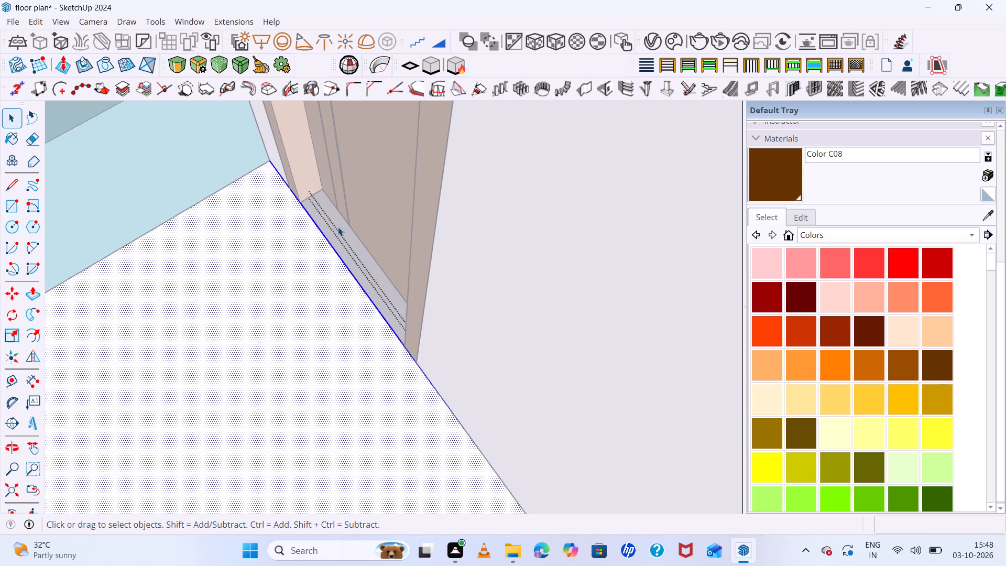
{"action": "scroll", "coordinate": [329, 211], "scroll_direction": "up", "scroll_amount": 18}
{"action": "scroll", "coordinate": [317, 206], "scroll_direction": "down", "scroll_amount": 6}
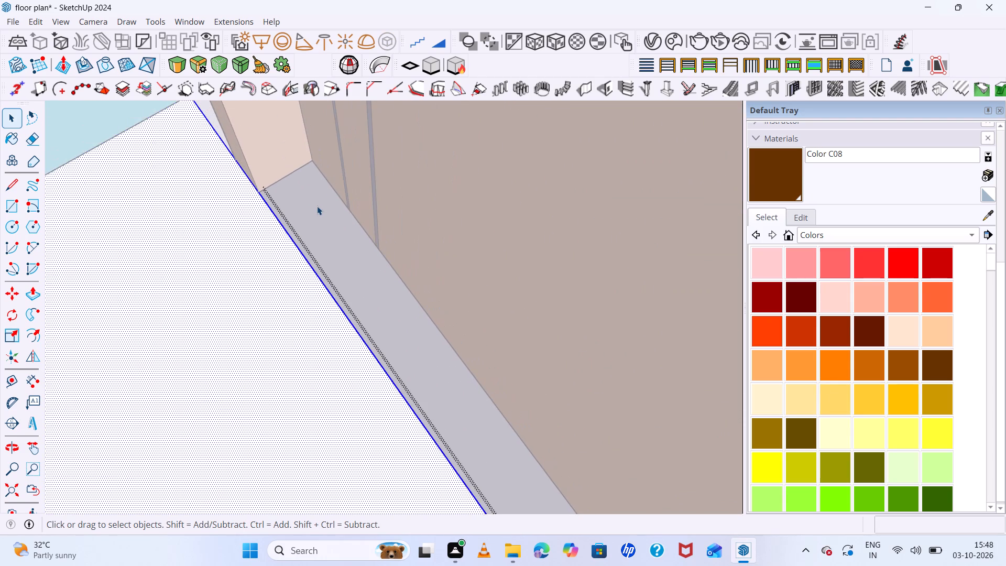
{"action": "scroll", "coordinate": [317, 206], "scroll_direction": "down", "scroll_amount": 8}
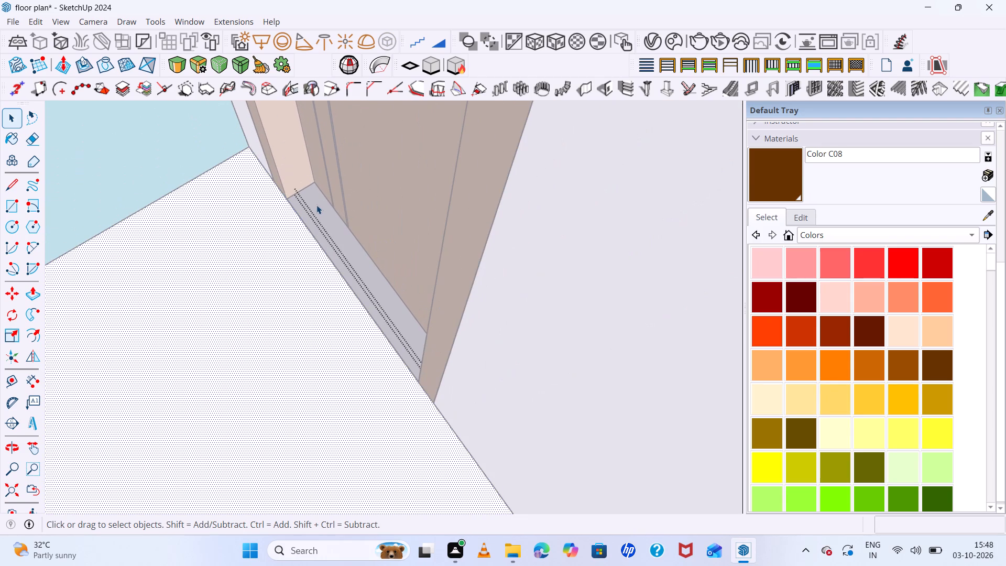
{"action": "scroll", "coordinate": [316, 205], "scroll_direction": "up", "scroll_amount": 12}
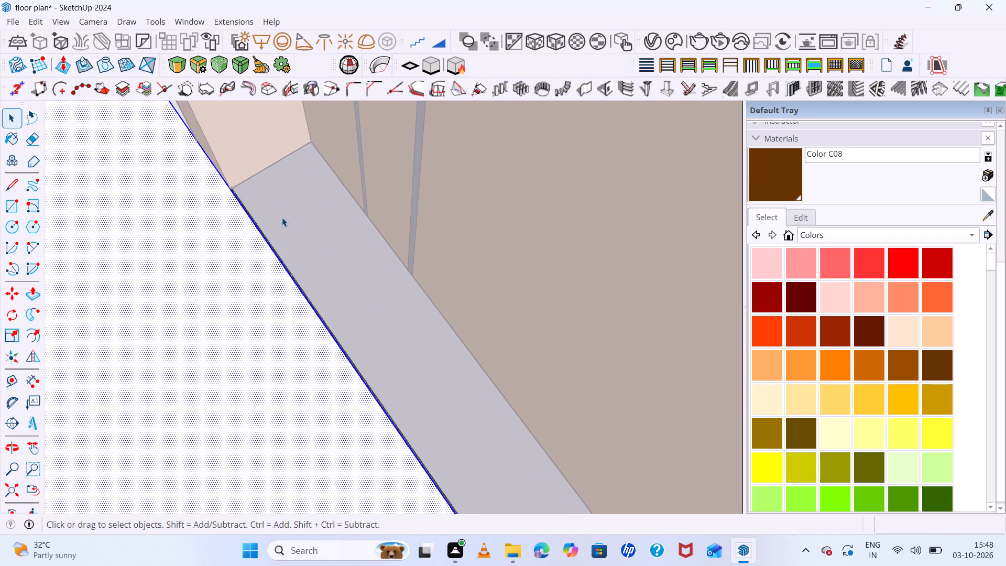
{"action": "key", "text": "r"}
{"action": "left_click", "coordinate": [231, 190]}
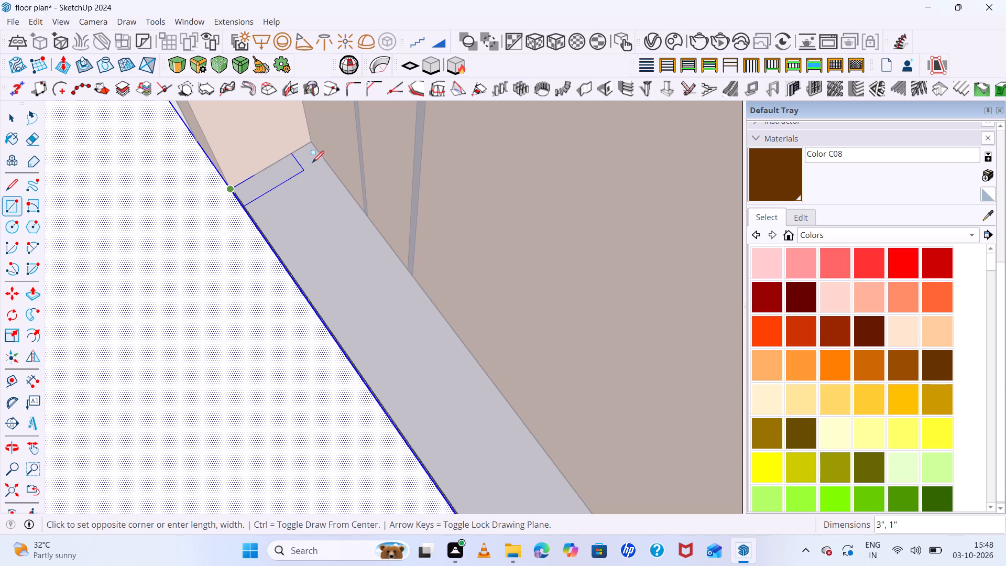
{"action": "scroll", "coordinate": [376, 245], "scroll_direction": "down", "scroll_amount": 7}
{"action": "scroll", "coordinate": [489, 368], "scroll_direction": "down", "scroll_amount": 5}
{"action": "middle_click_drag", "start_coordinate": [498, 383], "coordinate": [537, 444]}
{"action": "scroll", "coordinate": [592, 461], "scroll_direction": "up", "scroll_amount": 7}
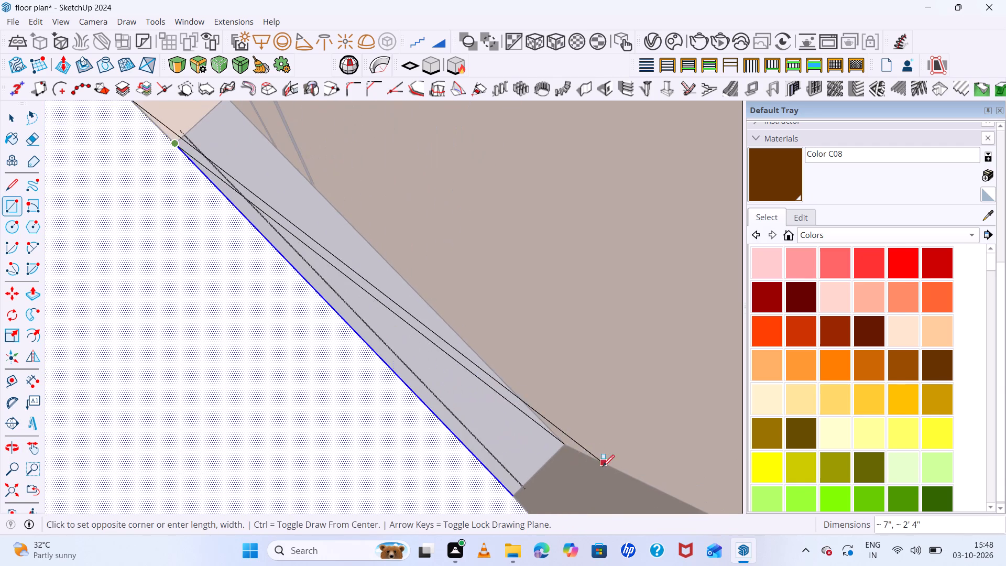
{"action": "left_click", "coordinate": [566, 448]}
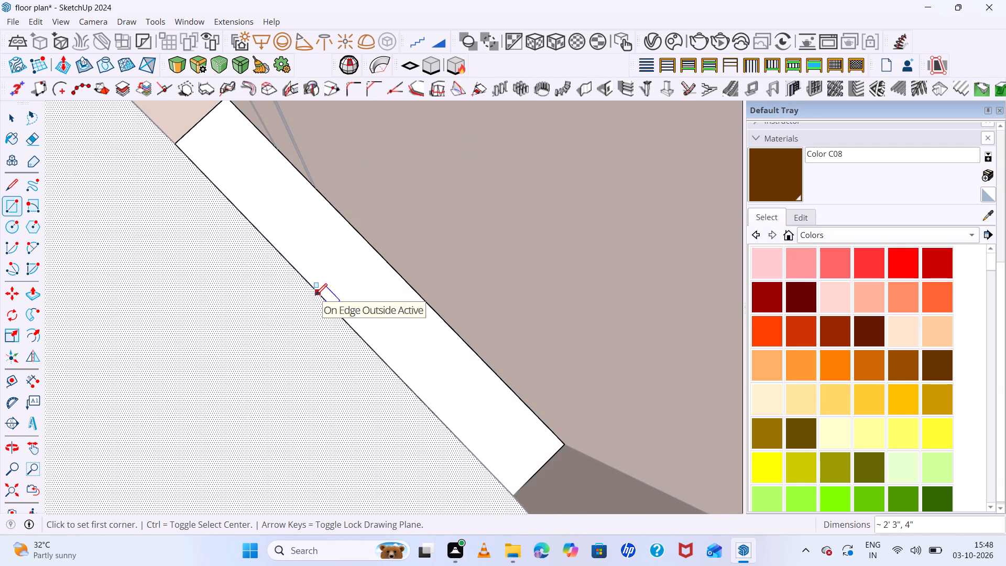
Erase the edge dividing the threshold rectangle from the bedroom floor face.
{"action": "key", "text": "space"}
{"action": "key", "text": "e"}
{"action": "left_click_drag", "start_coordinate": [317, 291], "coordinate": [310, 309]}
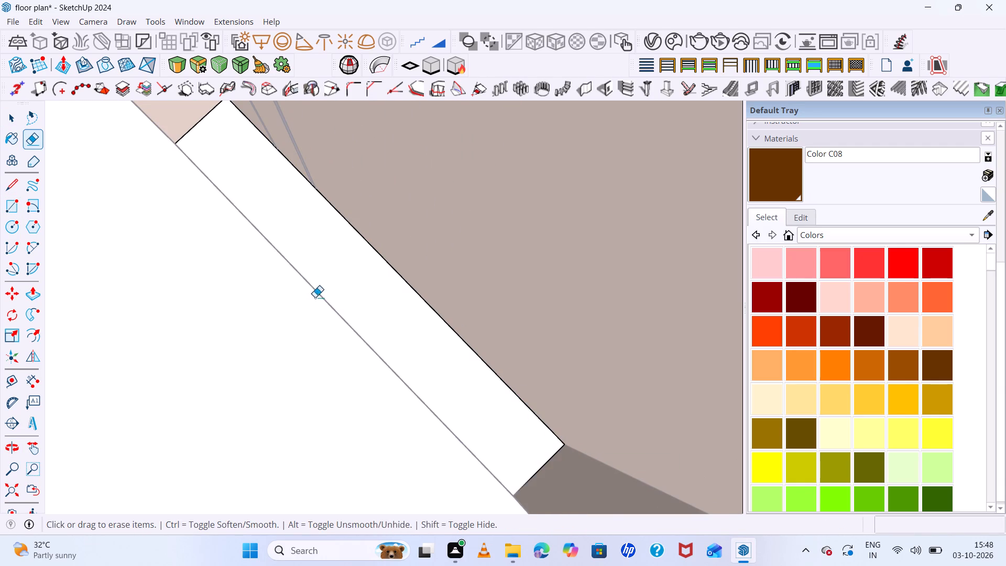
{"action": "left_click_drag", "start_coordinate": [324, 289], "coordinate": [317, 303]}
{"action": "left_click", "coordinate": [316, 303]}
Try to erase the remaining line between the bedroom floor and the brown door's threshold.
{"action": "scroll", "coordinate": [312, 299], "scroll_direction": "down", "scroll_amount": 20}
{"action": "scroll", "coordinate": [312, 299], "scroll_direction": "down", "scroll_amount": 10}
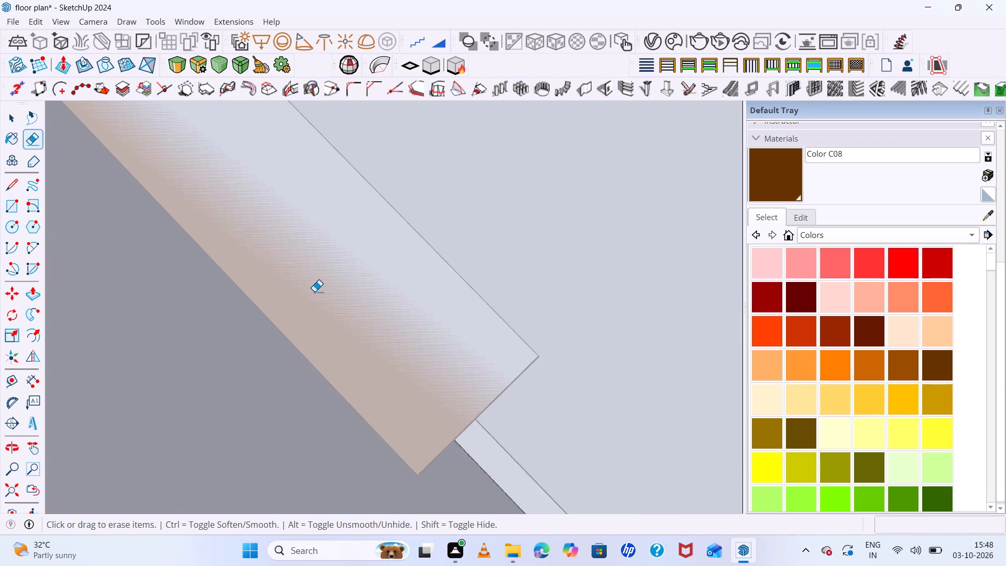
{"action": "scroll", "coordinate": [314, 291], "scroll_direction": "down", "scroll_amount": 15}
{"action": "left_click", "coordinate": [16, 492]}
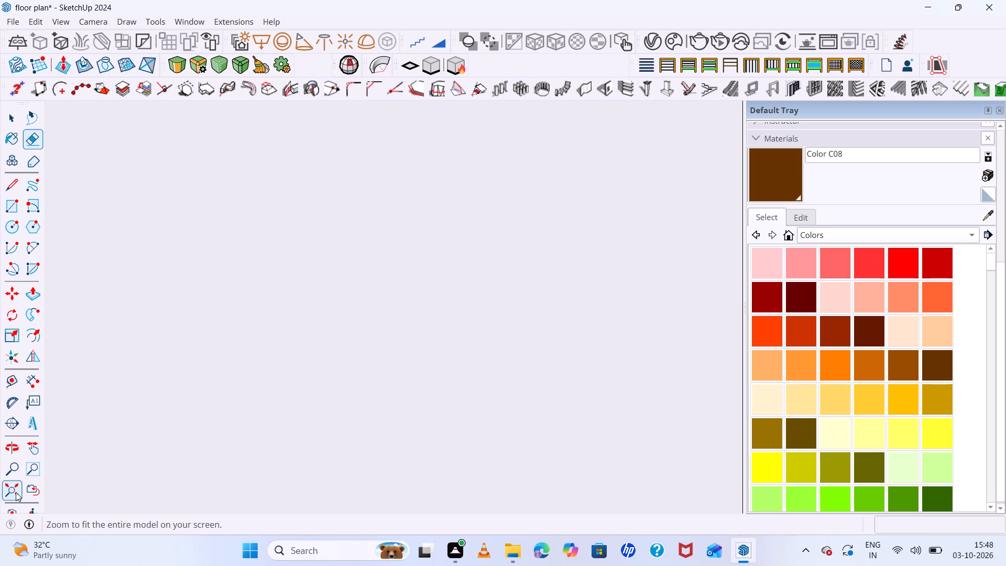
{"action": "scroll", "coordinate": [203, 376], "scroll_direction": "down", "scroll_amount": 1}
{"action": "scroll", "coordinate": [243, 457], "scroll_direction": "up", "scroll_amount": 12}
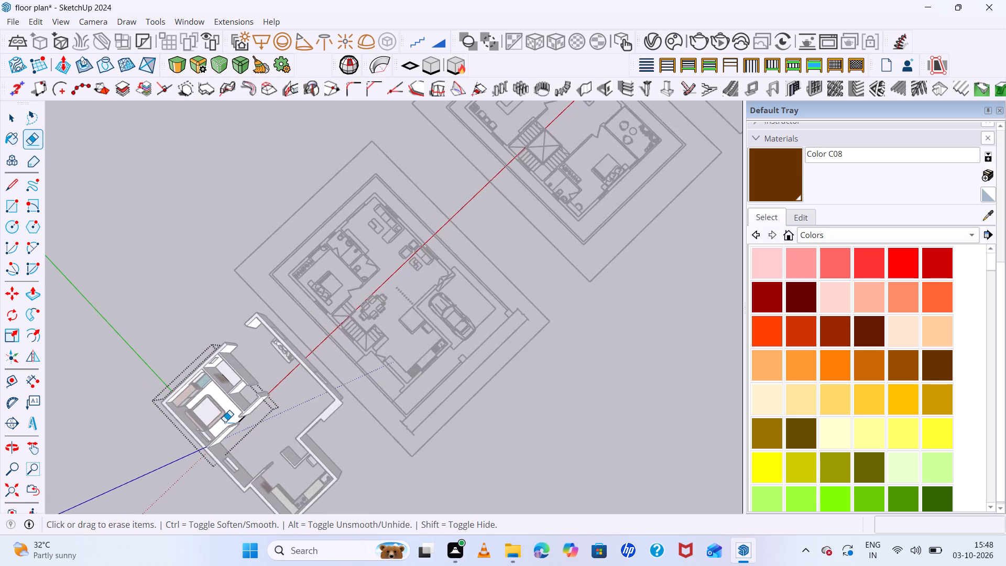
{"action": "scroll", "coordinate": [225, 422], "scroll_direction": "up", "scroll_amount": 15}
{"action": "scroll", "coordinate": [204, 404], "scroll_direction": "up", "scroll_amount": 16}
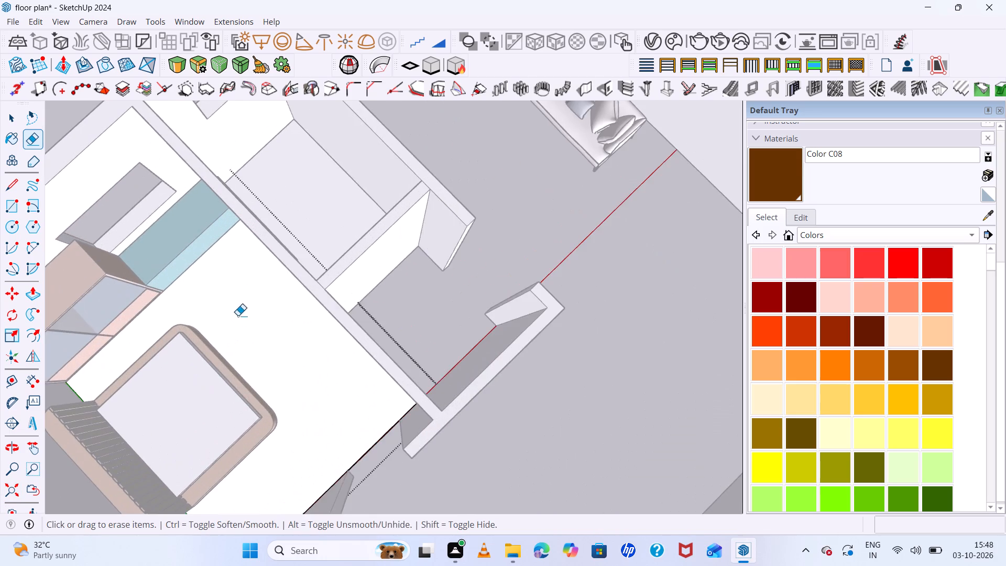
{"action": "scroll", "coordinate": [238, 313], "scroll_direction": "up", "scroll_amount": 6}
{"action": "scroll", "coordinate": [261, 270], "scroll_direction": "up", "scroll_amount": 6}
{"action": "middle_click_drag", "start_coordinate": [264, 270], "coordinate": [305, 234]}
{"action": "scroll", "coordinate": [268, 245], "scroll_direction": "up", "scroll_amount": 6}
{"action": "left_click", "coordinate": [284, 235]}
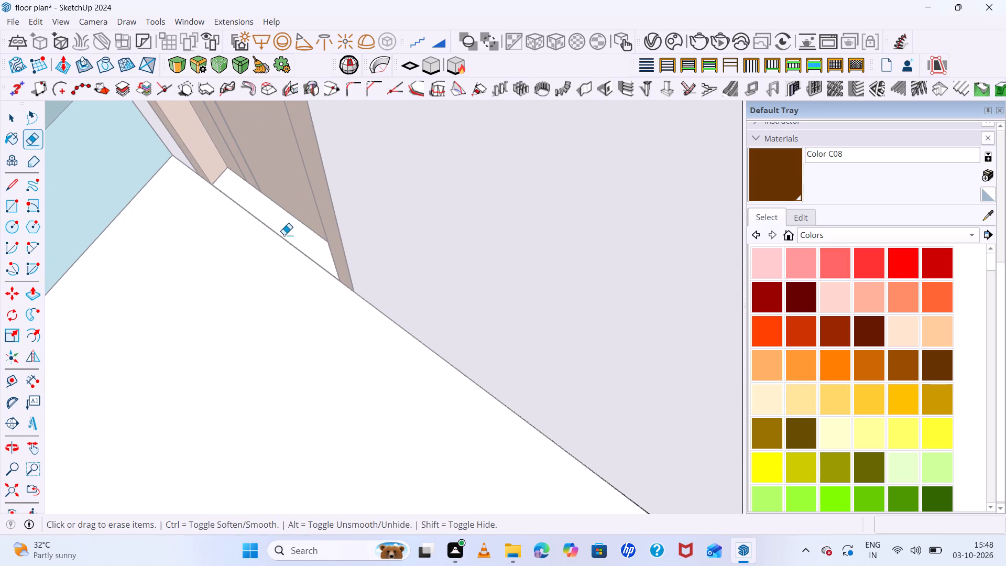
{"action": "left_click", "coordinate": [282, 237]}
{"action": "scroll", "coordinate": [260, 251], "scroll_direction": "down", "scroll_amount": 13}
Leave the floor group, delete the leftover edge along the threshold in the surrounding walls group, and close all groups.
{"action": "key", "text": "space"}
{"action": "triple_click", "coordinate": [257, 302]}
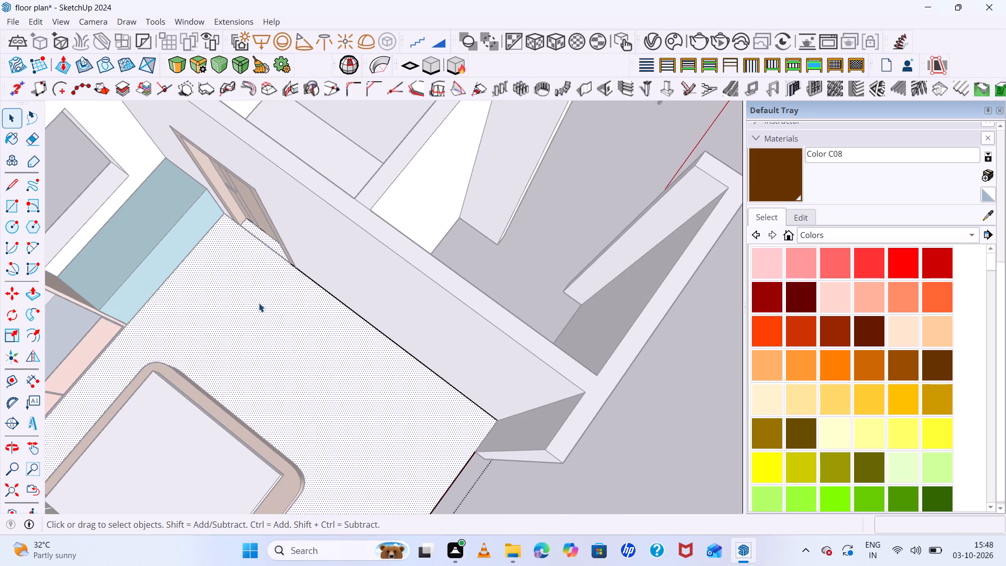
{"action": "scroll", "coordinate": [266, 264], "scroll_direction": "up", "scroll_amount": 13}
{"action": "left_click", "coordinate": [280, 228]}
{"action": "left_click", "coordinate": [282, 224]}
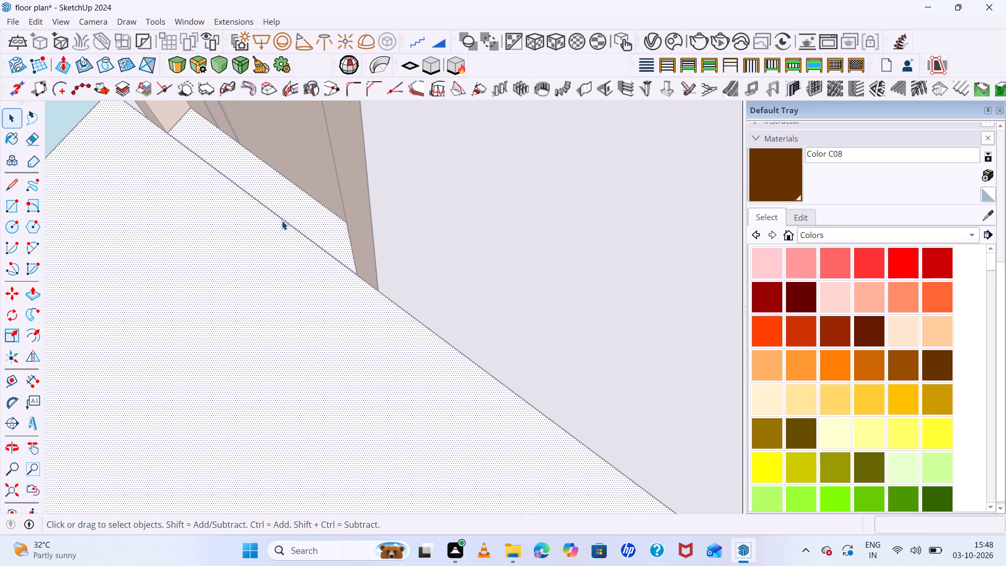
{"action": "triple_click", "coordinate": [282, 220]}
{"action": "scroll", "coordinate": [282, 220], "scroll_direction": "up", "scroll_amount": 4}
{"action": "left_click", "coordinate": [282, 220]}
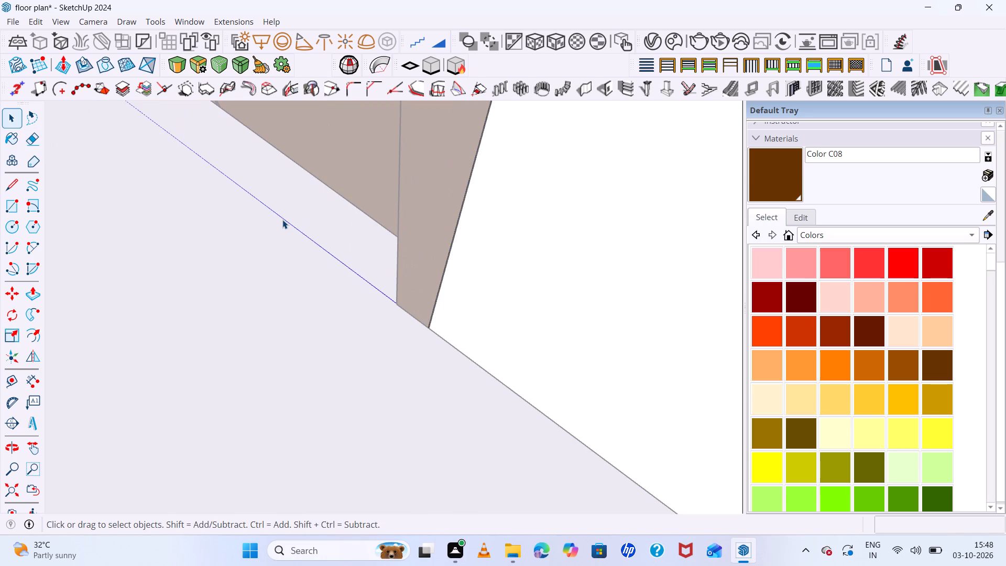
{"action": "key", "text": "Delete"}
{"action": "scroll", "coordinate": [281, 221], "scroll_direction": "down", "scroll_amount": 20}
{"action": "scroll", "coordinate": [281, 221], "scroll_direction": "down", "scroll_amount": 4}
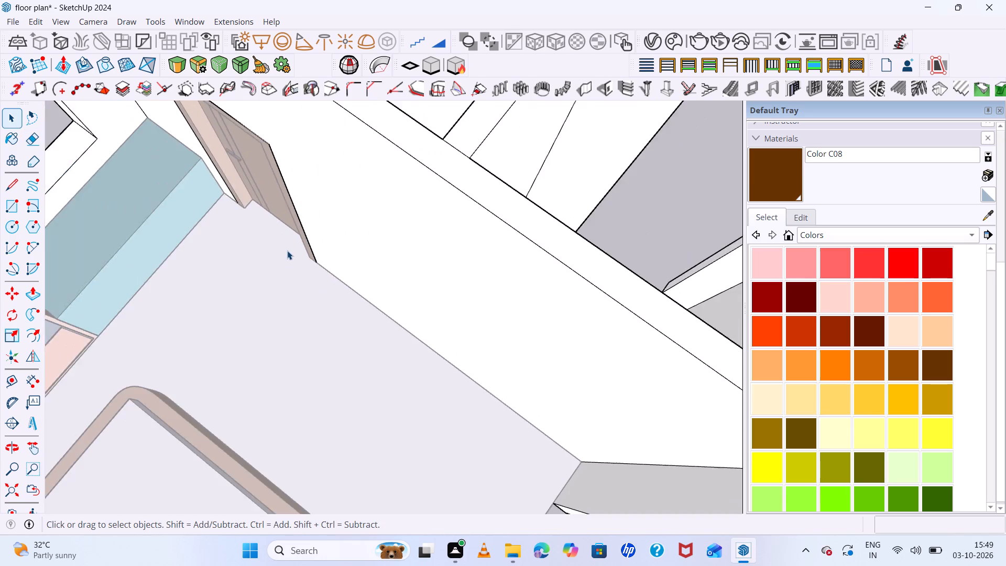
{"action": "scroll", "coordinate": [287, 251], "scroll_direction": "down", "scroll_amount": 10}
{"action": "key", "text": "space"}
{"action": "left_click", "coordinate": [494, 465]}
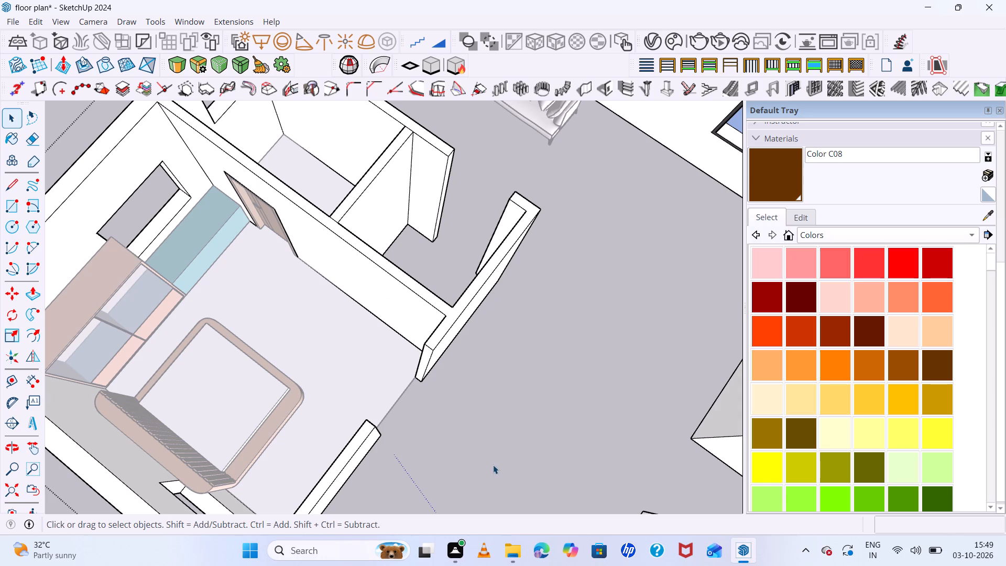
{"action": "scroll", "coordinate": [453, 441], "scroll_direction": "down", "scroll_amount": 7}
{"action": "scroll", "coordinate": [316, 354], "scroll_direction": "down", "scroll_amount": 5}
{"action": "middle_click_drag", "start_coordinate": [350, 348], "coordinate": [326, 332]}
{"action": "scroll", "coordinate": [293, 310], "scroll_direction": "up", "scroll_amount": 1}
{"action": "left_click", "coordinate": [229, 224]}
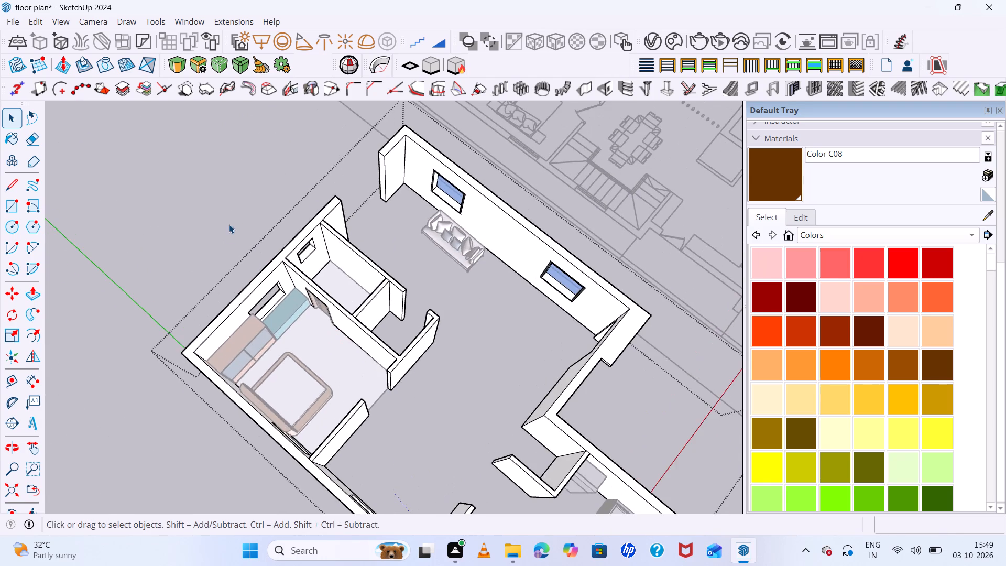
Move the brown bedroom door about 1" by its bottom corner so it lines up with the doorway's edge.
{"action": "middle_click_drag", "start_coordinate": [370, 390], "coordinate": [303, 335]}
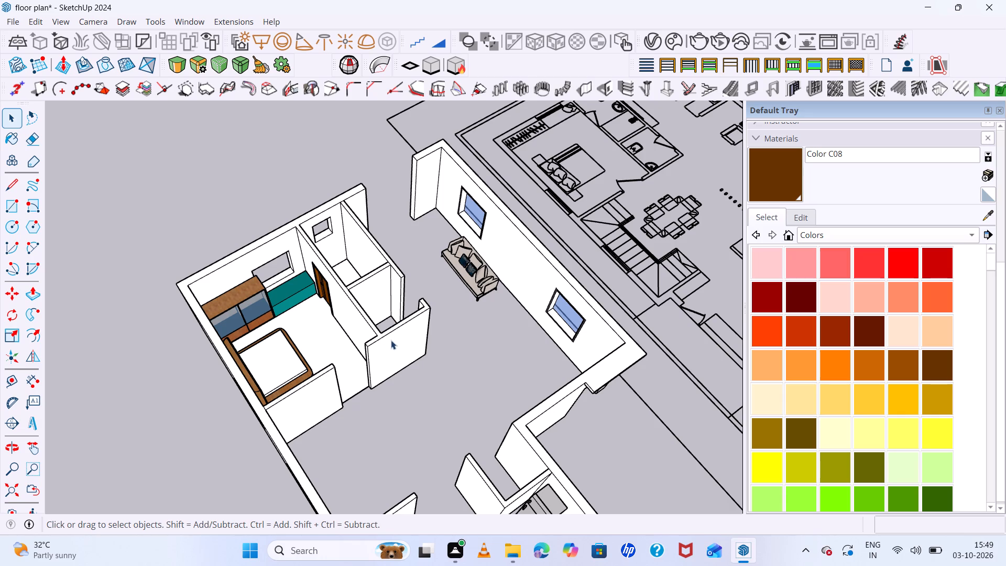
{"action": "middle_click_drag", "start_coordinate": [392, 343], "coordinate": [281, 407]}
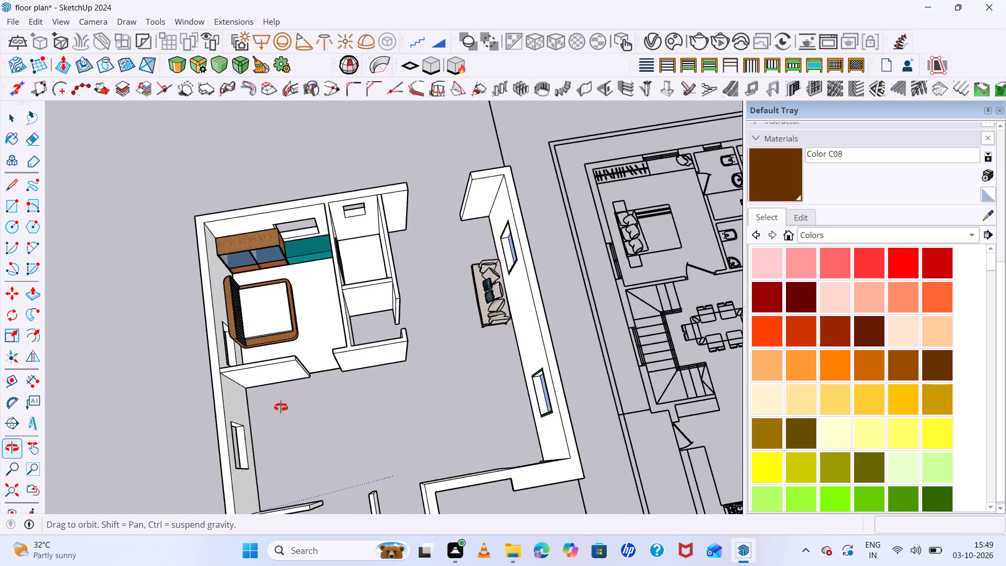
{"action": "middle_click_drag", "start_coordinate": [281, 407], "coordinate": [241, 405]}
{"action": "scroll", "coordinate": [387, 245], "scroll_direction": "up", "scroll_amount": 20}
{"action": "scroll", "coordinate": [387, 245], "scroll_direction": "up", "scroll_amount": 1}
{"action": "scroll", "coordinate": [357, 312], "scroll_direction": "up", "scroll_amount": 1}
{"action": "middle_click_drag", "start_coordinate": [358, 313], "coordinate": [357, 313]}
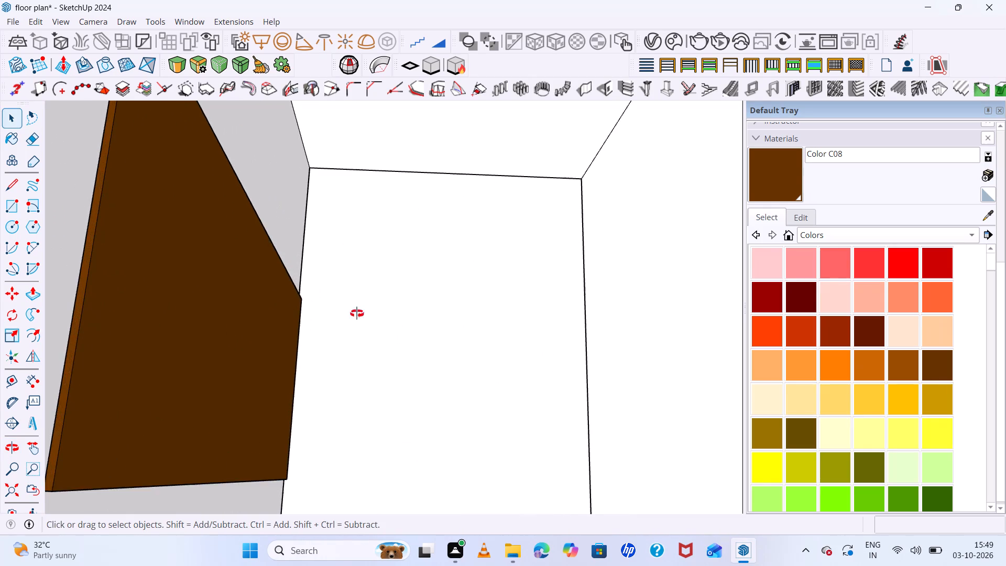
{"action": "middle_click_drag", "start_coordinate": [357, 313], "coordinate": [515, 279]}
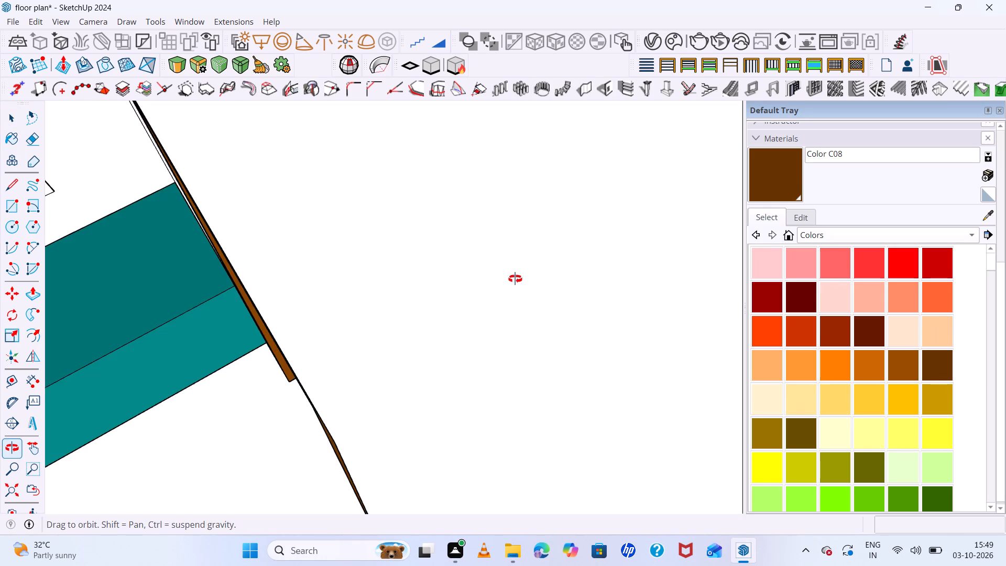
{"action": "middle_click_drag", "start_coordinate": [515, 279], "coordinate": [516, 278]}
{"action": "scroll", "coordinate": [513, 275], "scroll_direction": "up", "scroll_amount": 1}
{"action": "scroll", "coordinate": [470, 261], "scroll_direction": "down", "scroll_amount": 20}
{"action": "scroll", "coordinate": [470, 261], "scroll_direction": "down", "scroll_amount": 6}
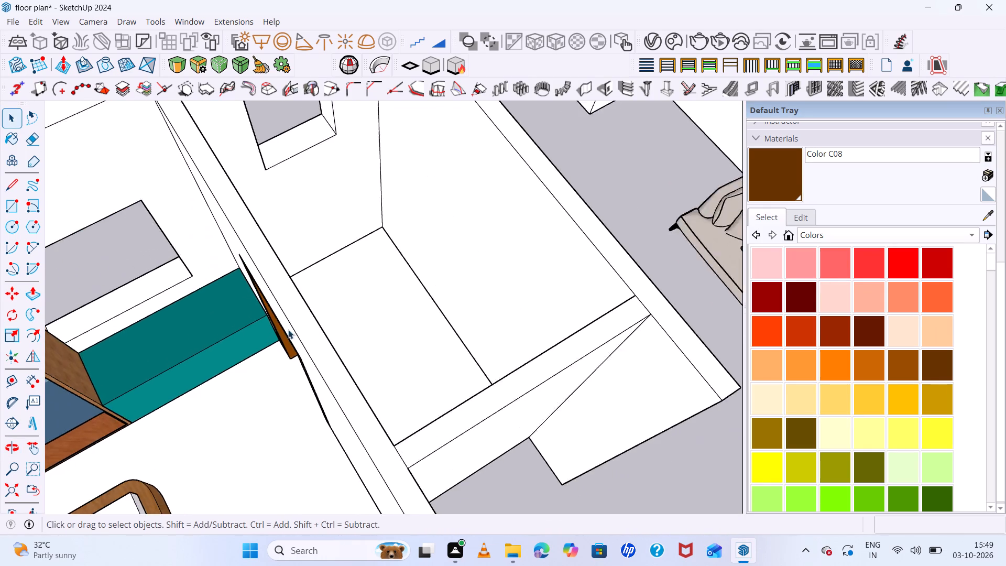
{"action": "scroll", "coordinate": [288, 330], "scroll_direction": "down", "scroll_amount": 1}
{"action": "middle_click_drag", "start_coordinate": [323, 312], "coordinate": [246, 370]}
{"action": "scroll", "coordinate": [268, 352], "scroll_direction": "up", "scroll_amount": 14}
{"action": "left_click", "coordinate": [288, 354]}
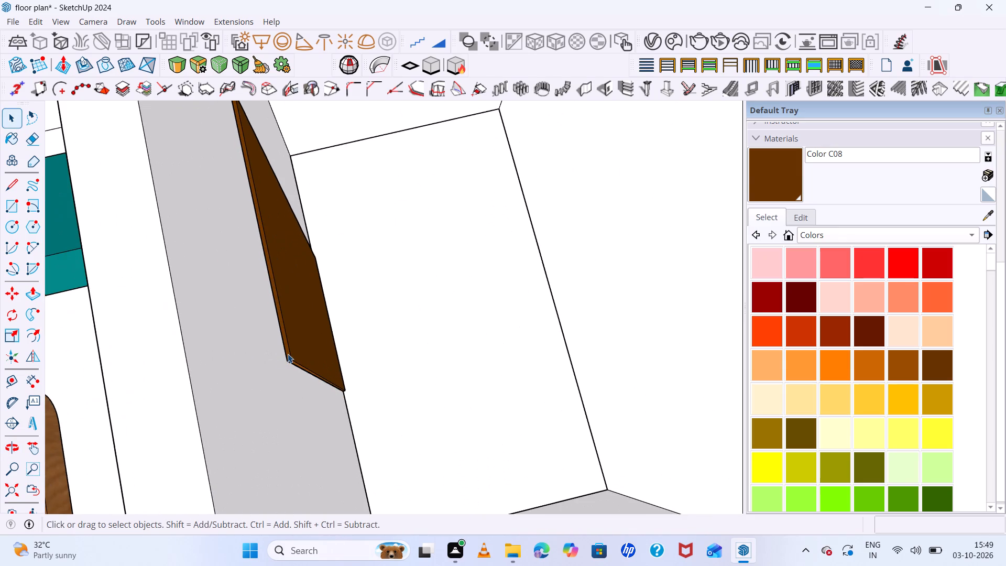
{"action": "key", "text": "m"}
{"action": "scroll", "coordinate": [299, 366], "scroll_direction": "up", "scroll_amount": 6}
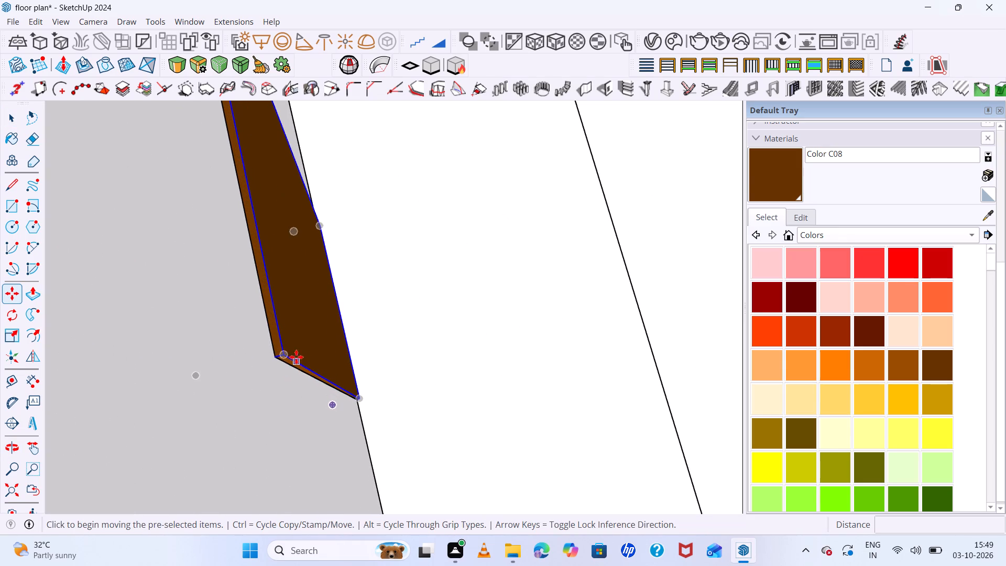
{"action": "left_click", "coordinate": [284, 354]}
{"action": "left_click", "coordinate": [278, 357]}
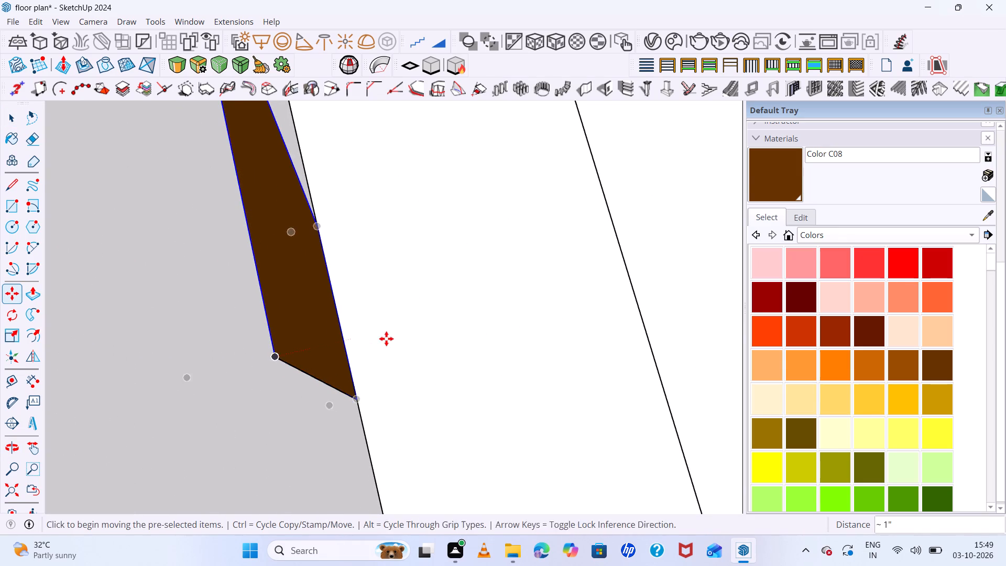
{"action": "scroll", "coordinate": [387, 338], "scroll_direction": "down", "scroll_amount": 15}
{"action": "middle_click_drag", "start_coordinate": [317, 363], "coordinate": [418, 311]}
{"action": "middle_click", "coordinate": [418, 311]}
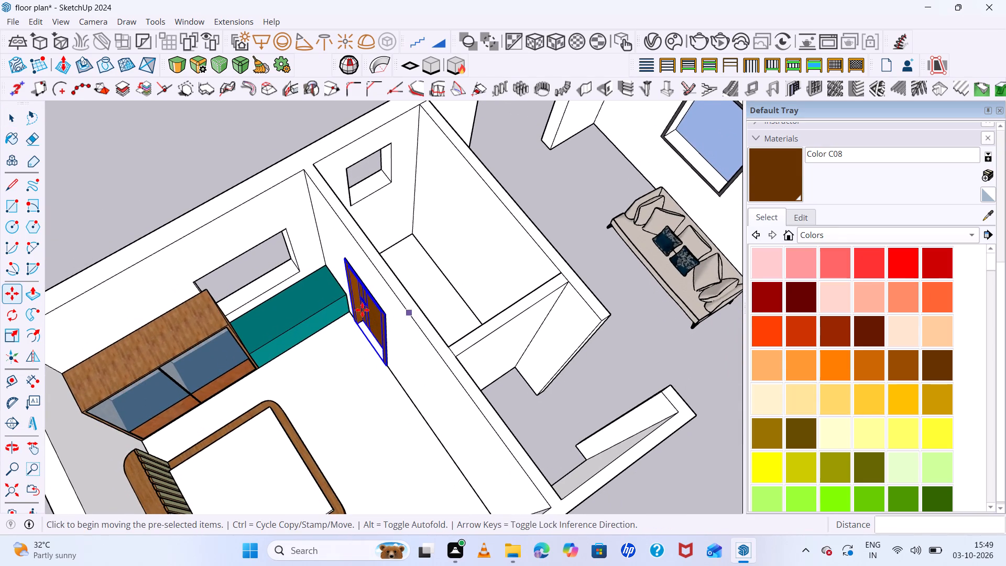
{"action": "scroll", "coordinate": [307, 289], "scroll_direction": "down", "scroll_amount": 5}
{"action": "key", "text": "space"}
{"action": "left_click", "coordinate": [266, 186]}
Examine the fit of the brown door in the bedroom wall from inside the room and from above.
{"action": "middle_click_drag", "start_coordinate": [390, 328], "coordinate": [450, 256]}
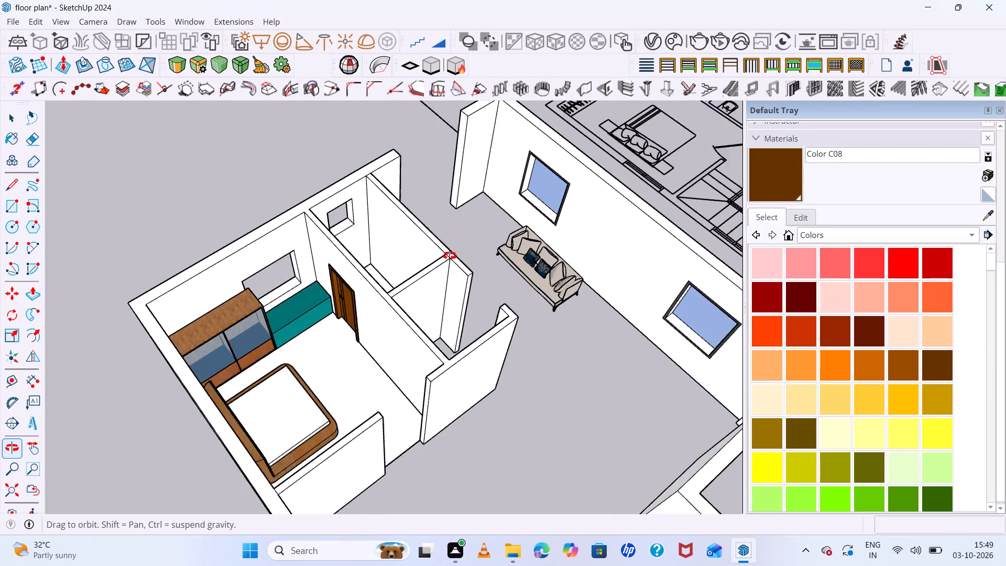
{"action": "middle_click_drag", "start_coordinate": [450, 256], "coordinate": [505, 220]}
{"action": "scroll", "coordinate": [354, 285], "scroll_direction": "up", "scroll_amount": 18}
{"action": "middle_click_drag", "start_coordinate": [375, 291], "coordinate": [395, 291]}
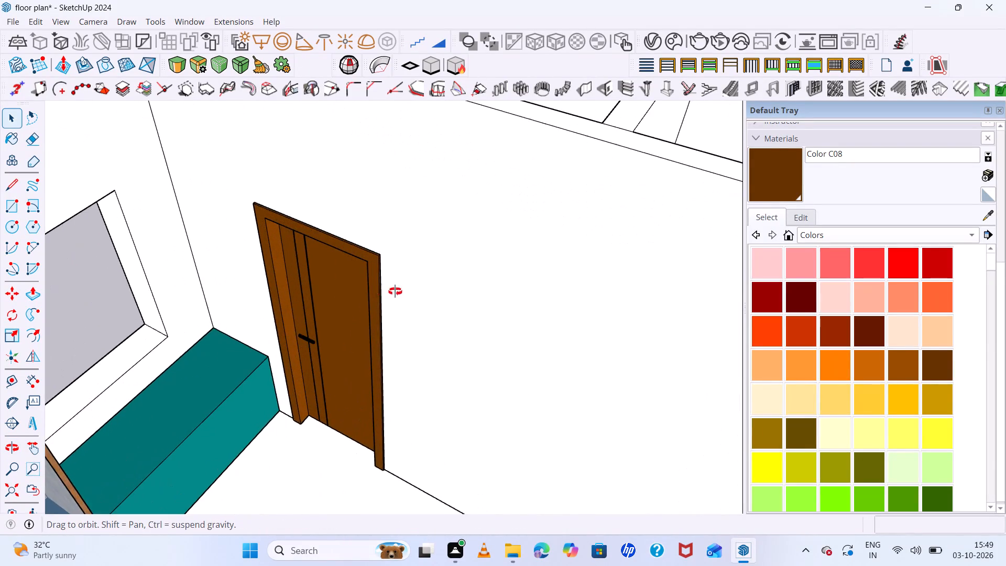
{"action": "middle_click_drag", "start_coordinate": [395, 291], "coordinate": [401, 261]}
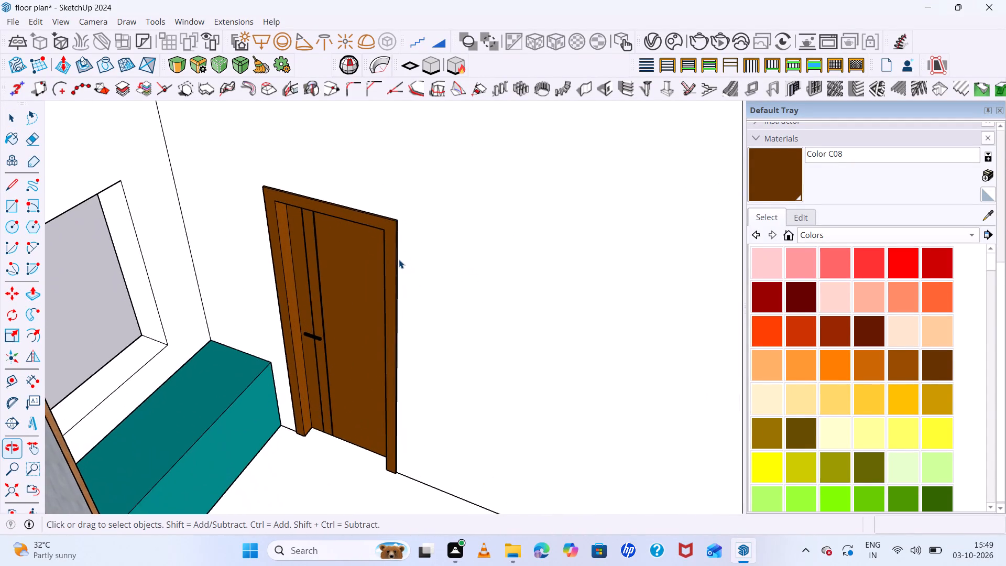
{"action": "scroll", "coordinate": [399, 259], "scroll_direction": "down", "scroll_amount": 20}
{"action": "middle_click_drag", "start_coordinate": [403, 276], "coordinate": [348, 263]}
{"action": "scroll", "coordinate": [403, 276], "scroll_direction": "up", "scroll_amount": 1}
{"action": "key", "text": "space"}
{"action": "left_click", "coordinate": [178, 201]}
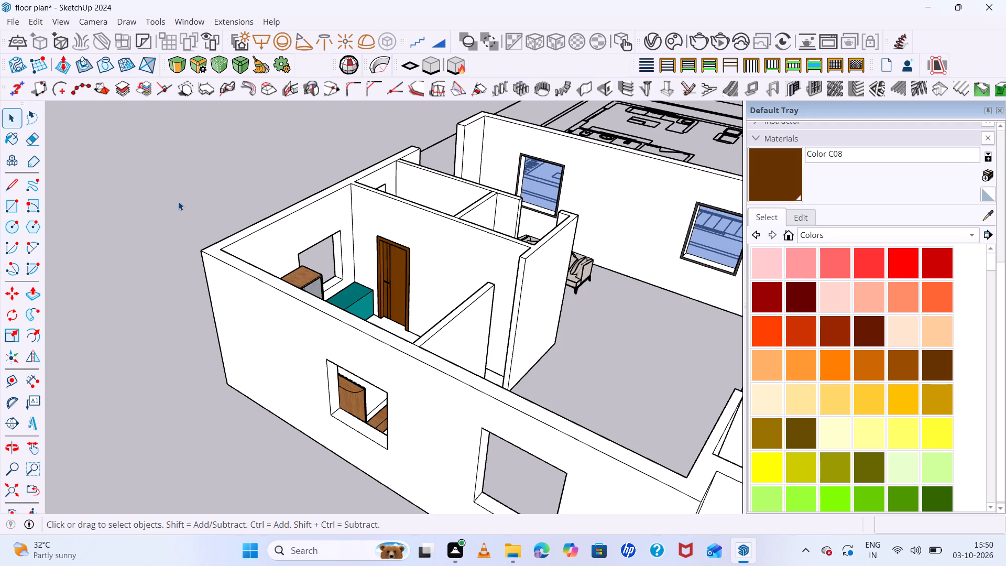
Draw a floor rectangle about 4' 6" by 5' 2" over the toilet with the corner basin on the ground-floor plan.
{"action": "middle_click_drag", "start_coordinate": [298, 342], "coordinate": [260, 404]}
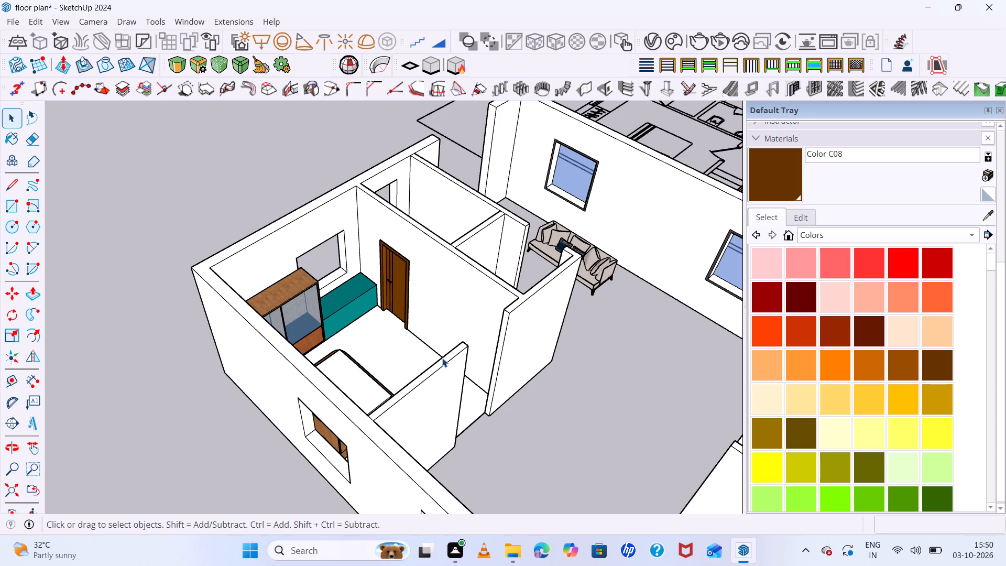
{"action": "scroll", "coordinate": [444, 357], "scroll_direction": "down", "scroll_amount": 3}
{"action": "scroll", "coordinate": [596, 434], "scroll_direction": "up", "scroll_amount": 5}
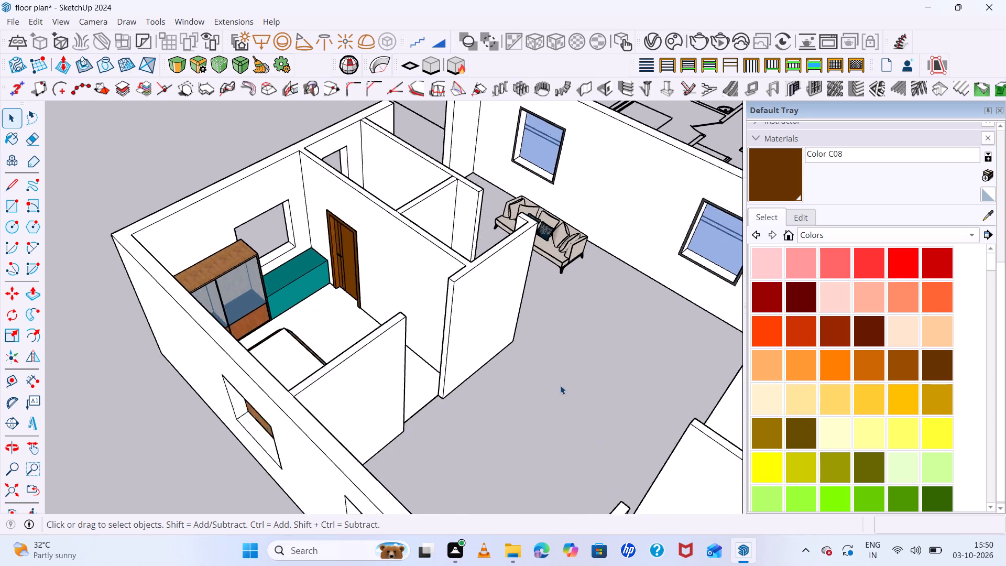
{"action": "middle_click_drag", "start_coordinate": [520, 360], "coordinate": [390, 551]}
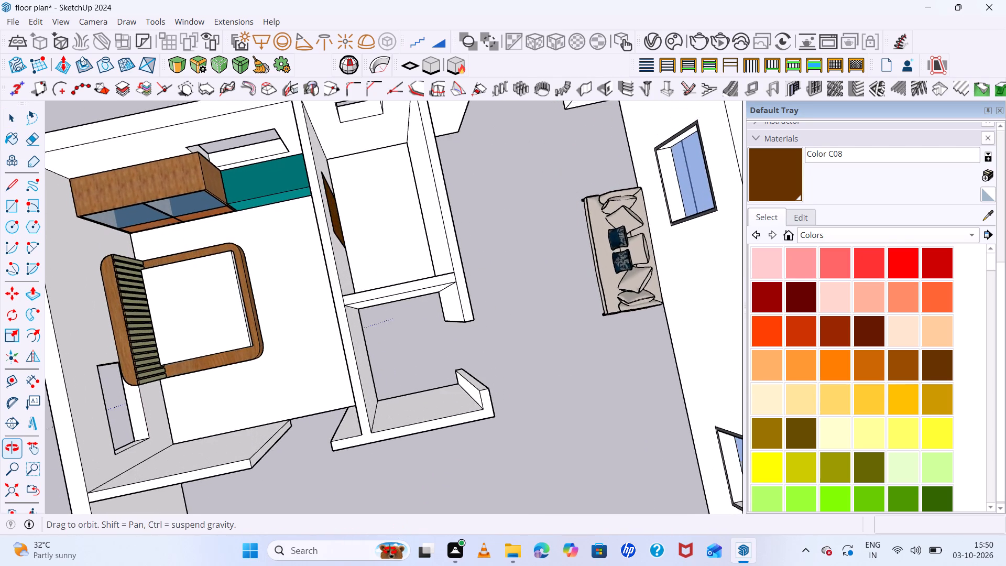
{"action": "middle_click_drag", "start_coordinate": [390, 551], "coordinate": [390, 527]}
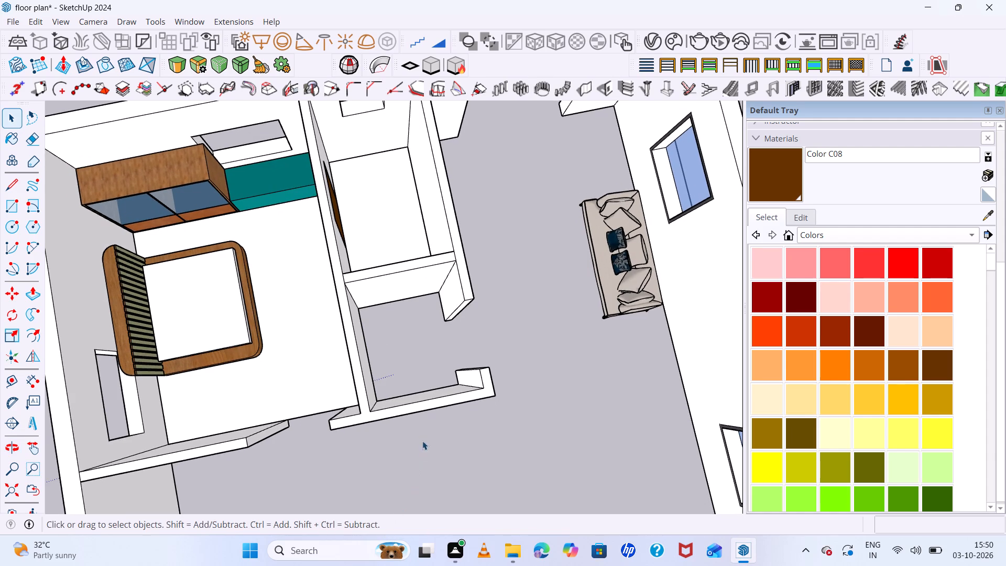
{"action": "scroll", "coordinate": [423, 426], "scroll_direction": "up", "scroll_amount": 6}
{"action": "scroll", "coordinate": [423, 419], "scroll_direction": "down", "scroll_amount": 19}
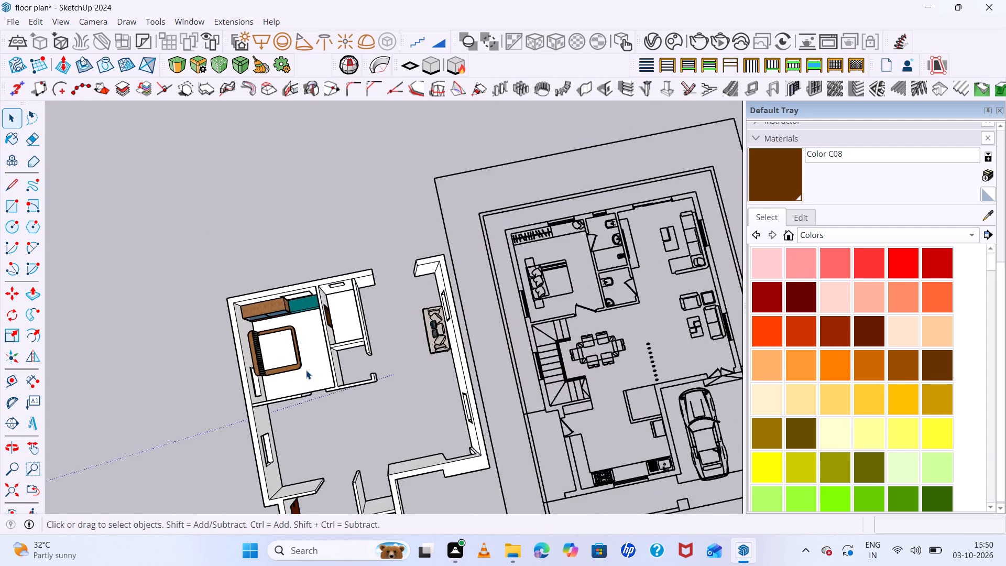
{"action": "scroll", "coordinate": [306, 370], "scroll_direction": "down", "scroll_amount": 5}
{"action": "middle_click_drag", "start_coordinate": [385, 409], "coordinate": [386, 380]}
{"action": "scroll", "coordinate": [549, 318], "scroll_direction": "up", "scroll_amount": 7}
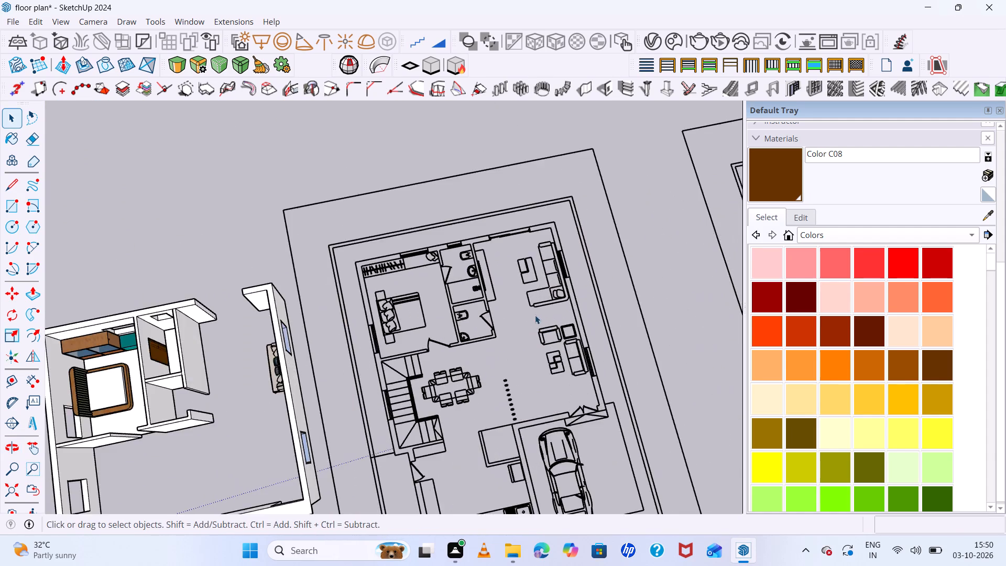
{"action": "scroll", "coordinate": [512, 320], "scroll_direction": "up", "scroll_amount": 6}
{"action": "scroll", "coordinate": [462, 304], "scroll_direction": "up", "scroll_amount": 5}
{"action": "scroll", "coordinate": [416, 302], "scroll_direction": "up", "scroll_amount": 5}
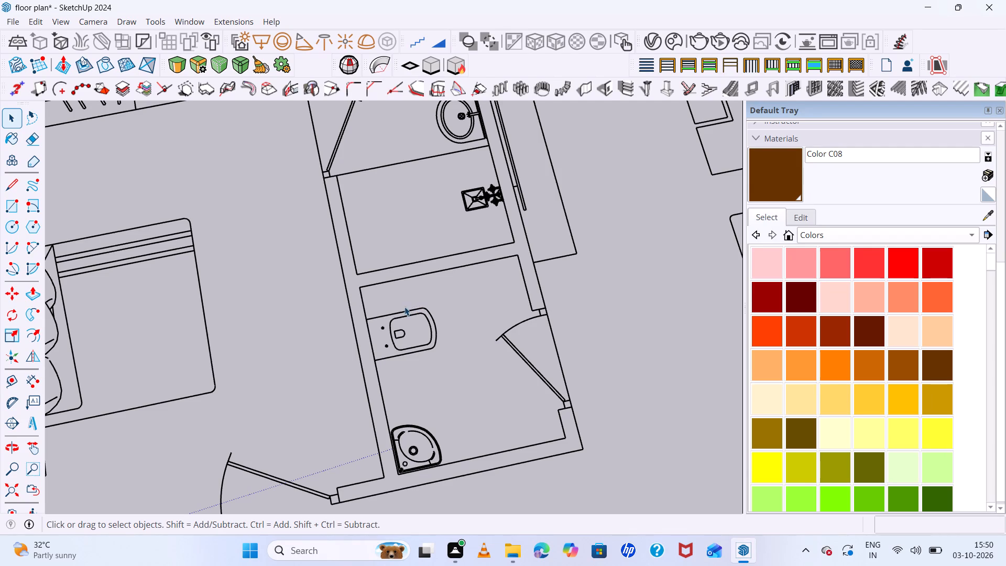
{"action": "key", "text": "r"}
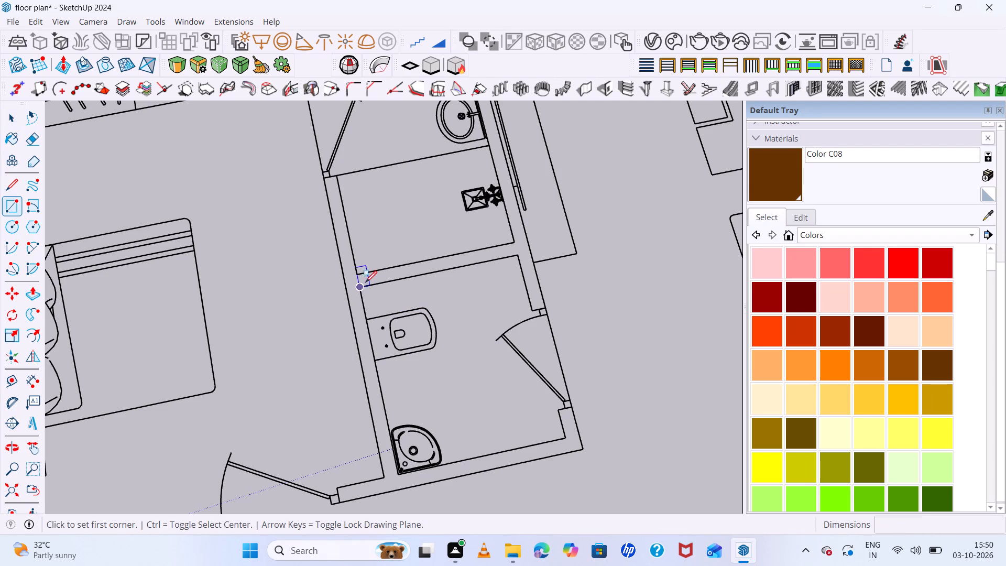
{"action": "left_click", "coordinate": [363, 288]}
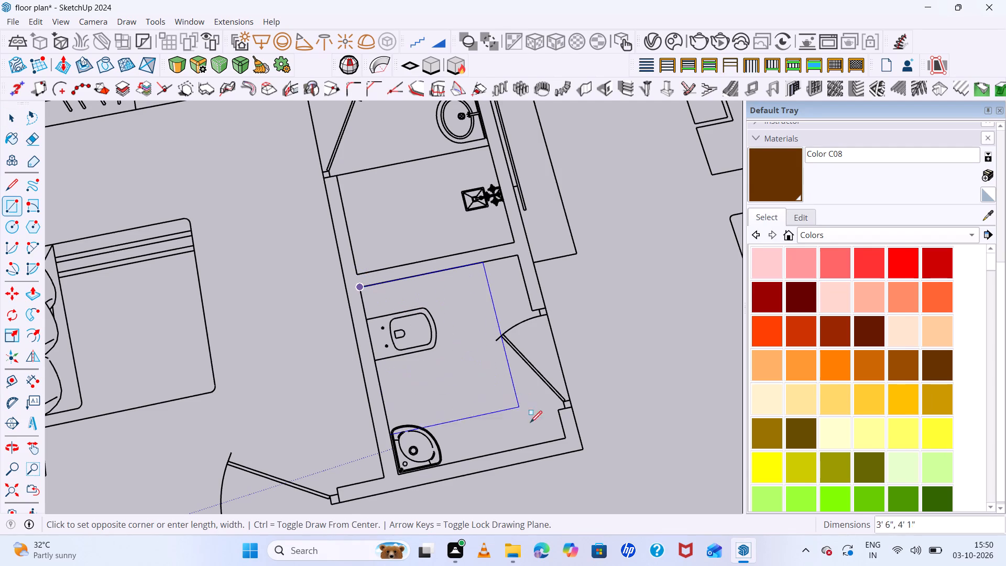
{"action": "left_click", "coordinate": [564, 440]}
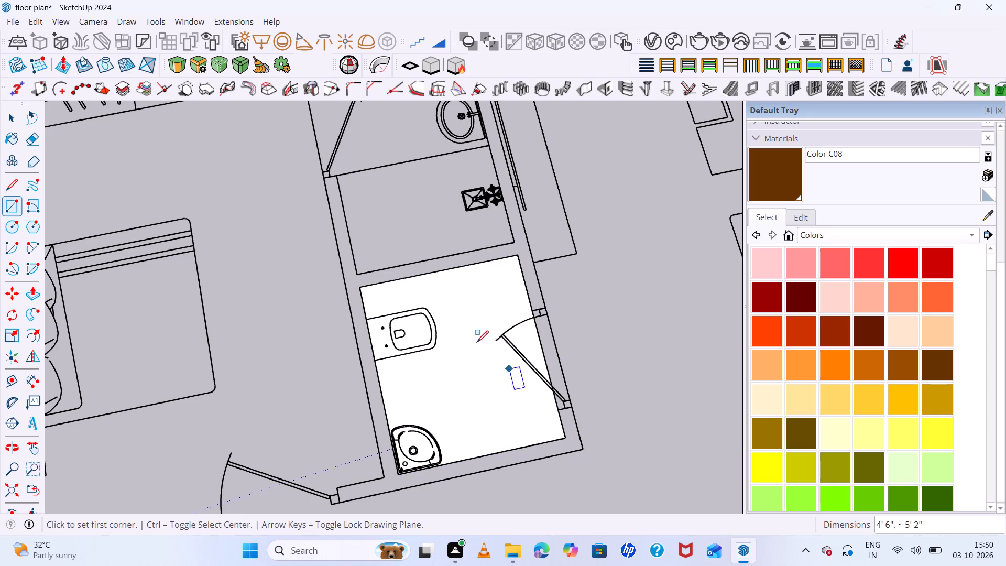
Group the new toilet floor face together with its boundary edges.
{"action": "key", "text": "space"}
{"action": "left_click", "coordinate": [470, 347]}
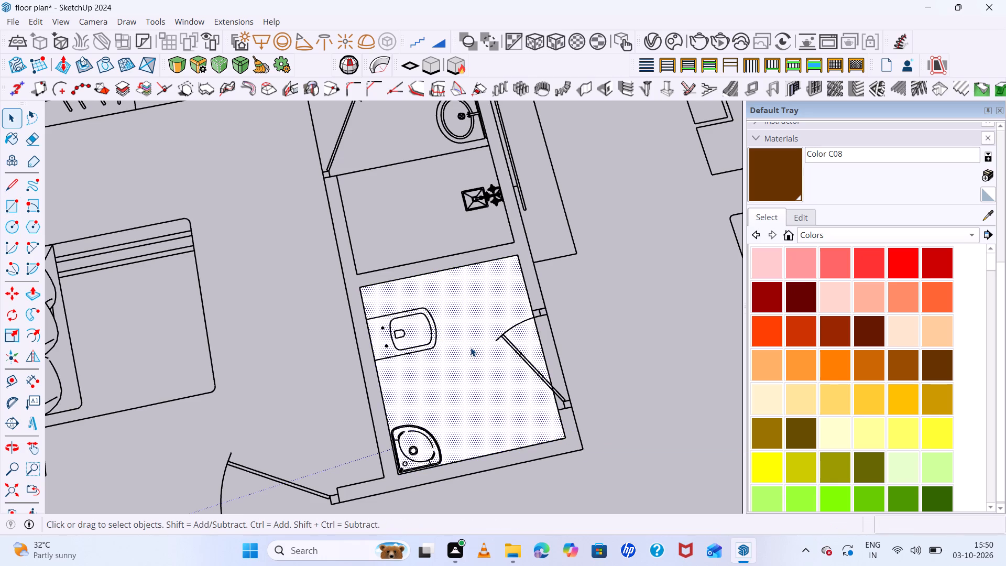
{"action": "double_click", "coordinate": [471, 347]}
{"action": "right_click", "coordinate": [472, 349]}
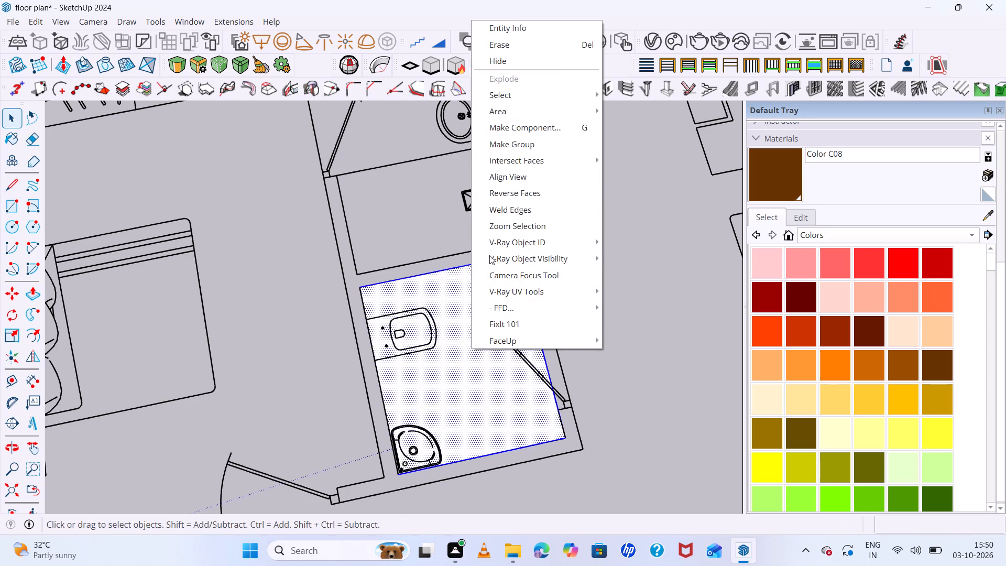
{"action": "left_click", "coordinate": [513, 144]}
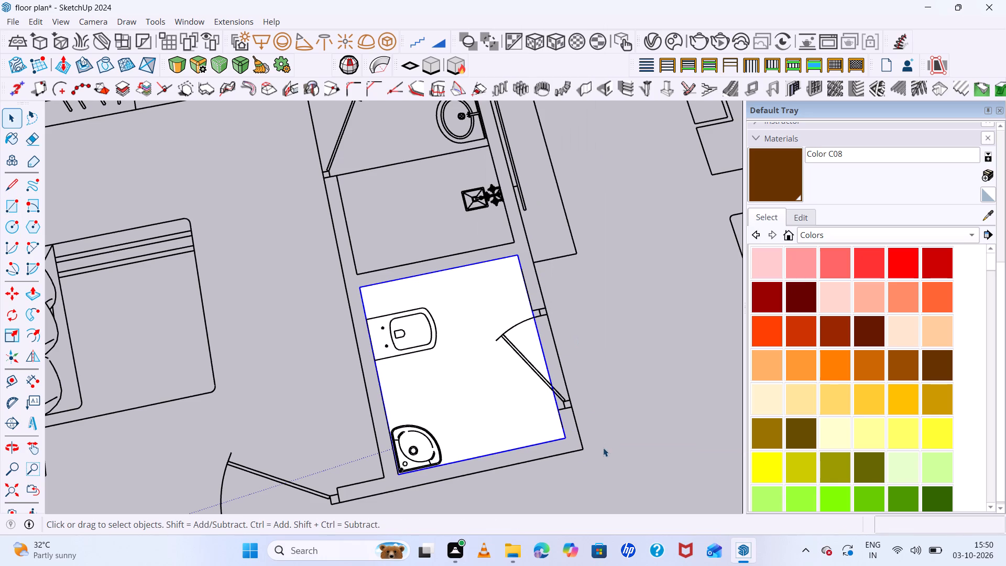
Move the toilet floor group about 40' 2" from the plan's outer wall corner to the matching wall corner of the 3D model.
{"action": "key", "text": "m"}
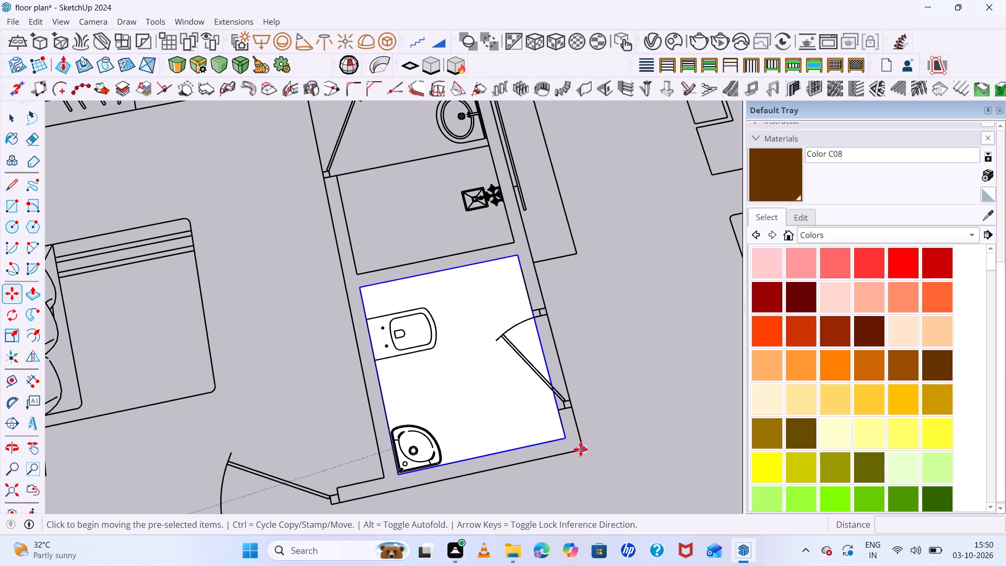
{"action": "left_click", "coordinate": [582, 447]}
{"action": "scroll", "coordinate": [267, 345], "scroll_direction": "down", "scroll_amount": 5}
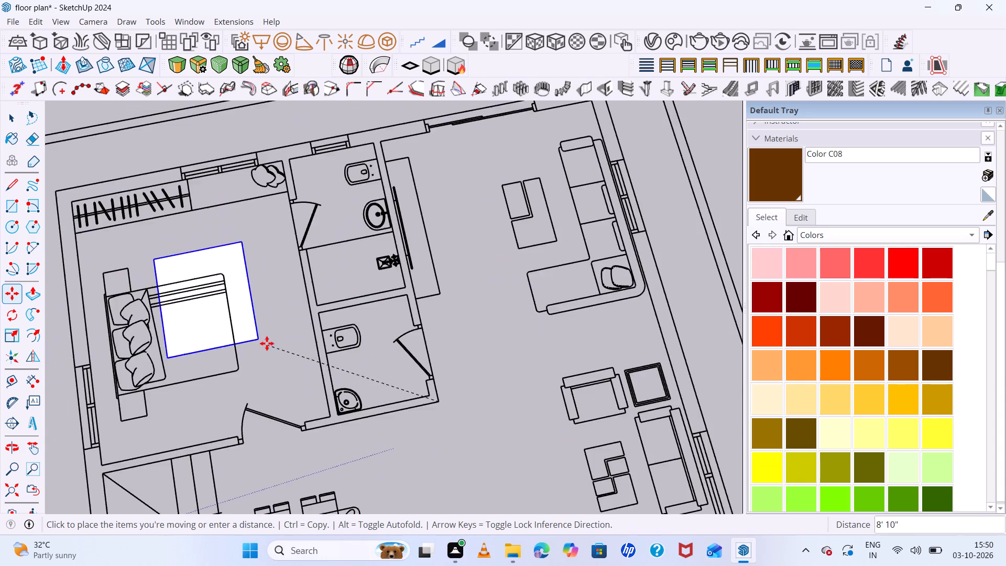
{"action": "scroll", "coordinate": [267, 343], "scroll_direction": "down", "scroll_amount": 17}
{"action": "scroll", "coordinate": [278, 339], "scroll_direction": "down", "scroll_amount": 6}
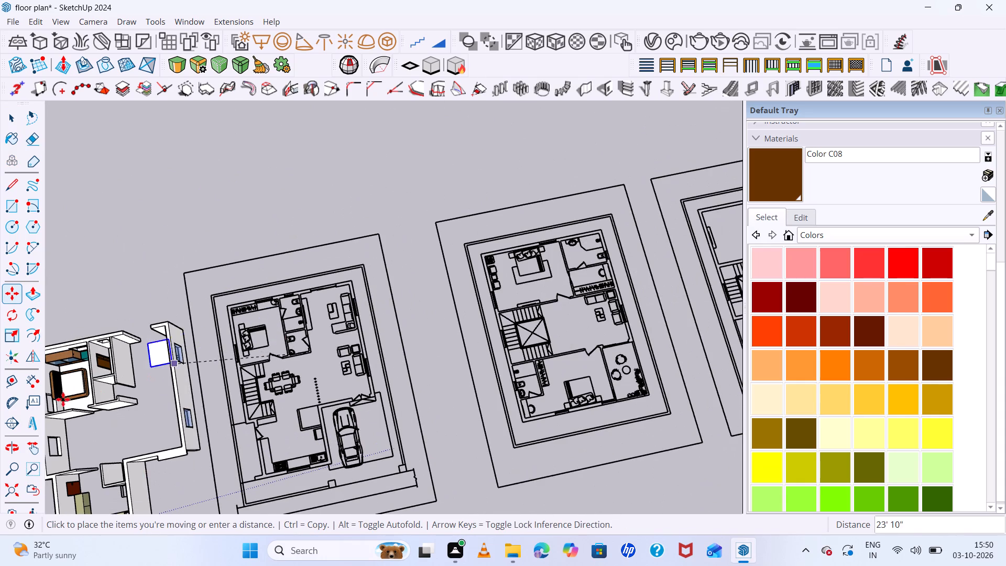
{"action": "scroll", "coordinate": [63, 399], "scroll_direction": "up", "scroll_amount": 6}
{"action": "scroll", "coordinate": [128, 409], "scroll_direction": "up", "scroll_amount": 6}
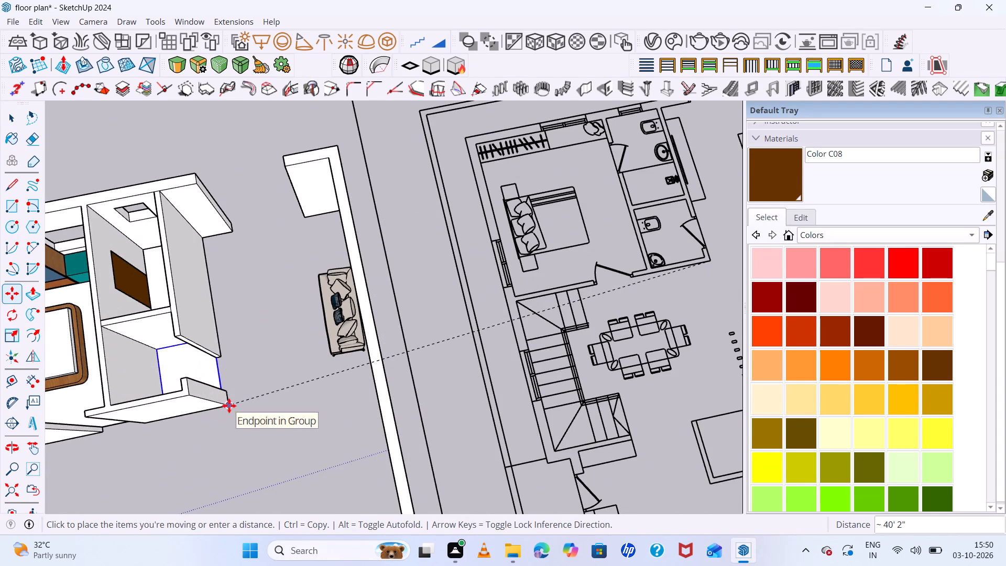
{"action": "left_click", "coordinate": [229, 406]}
{"action": "scroll", "coordinate": [224, 364], "scroll_direction": "down", "scroll_amount": 14}
{"action": "middle_click_drag", "start_coordinate": [243, 395], "coordinate": [356, 386]}
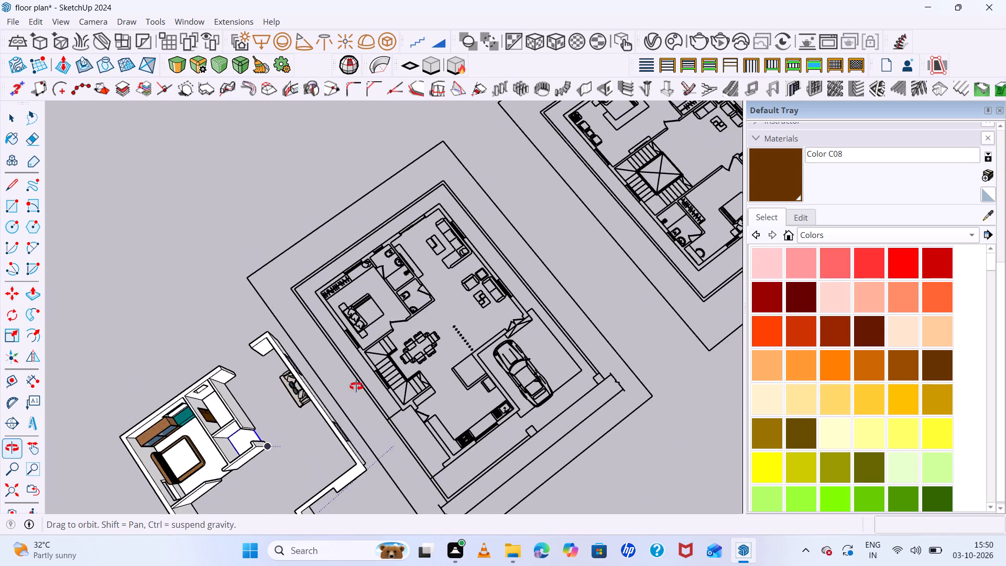
{"action": "middle_click_drag", "start_coordinate": [356, 386], "coordinate": [279, 381]}
{"action": "scroll", "coordinate": [281, 376], "scroll_direction": "down", "scroll_amount": 4}
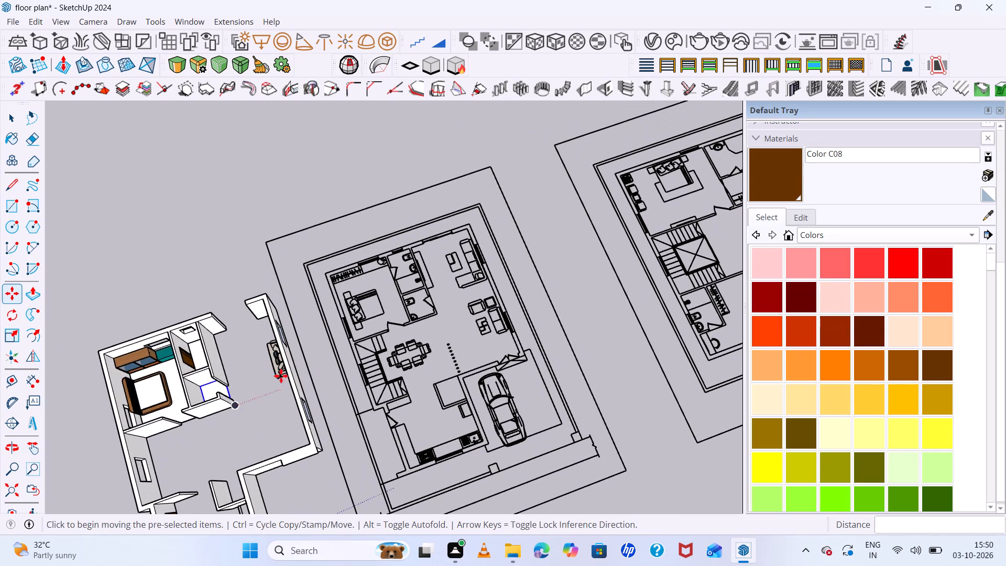
{"action": "scroll", "coordinate": [281, 376], "scroll_direction": "down", "scroll_amount": 3}
{"action": "scroll", "coordinate": [334, 375], "scroll_direction": "down", "scroll_amount": 6}
{"action": "middle_click_drag", "start_coordinate": [468, 407], "coordinate": [442, 423]}
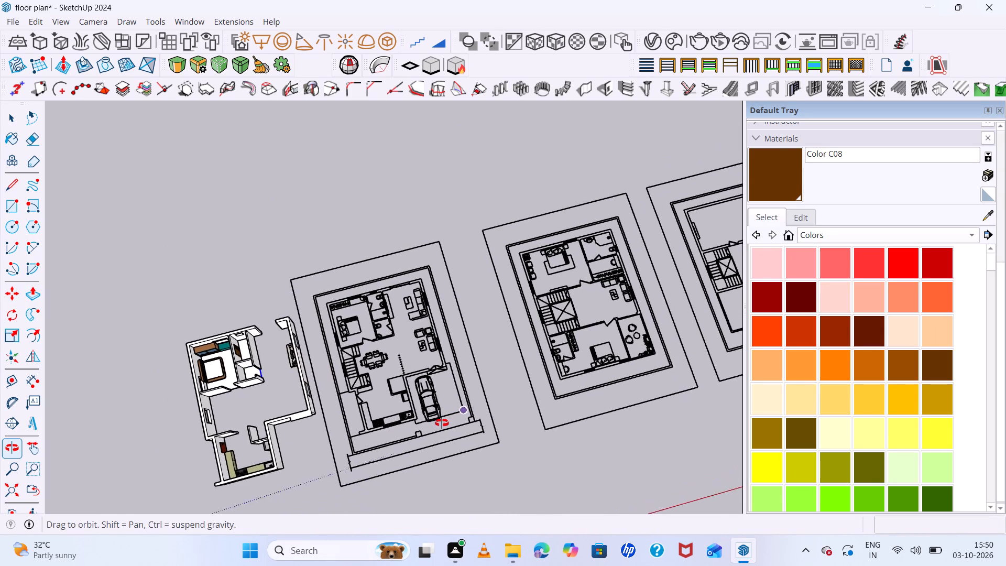
{"action": "middle_click_drag", "start_coordinate": [442, 423], "coordinate": [434, 429]}
{"action": "scroll", "coordinate": [420, 328], "scroll_direction": "up", "scroll_amount": 7}
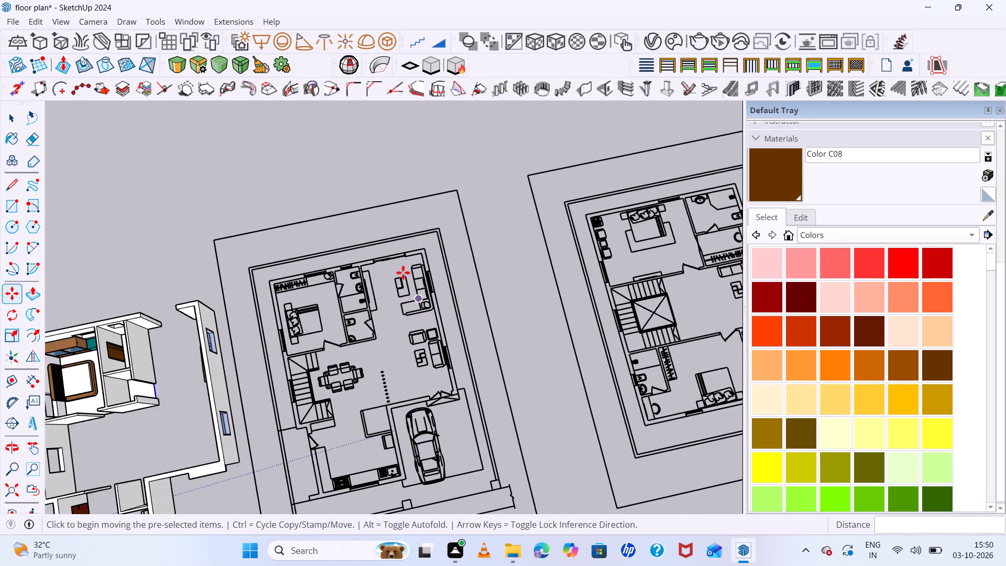
{"action": "key", "text": "space"}
{"action": "left_click", "coordinate": [116, 245]}
{"action": "scroll", "coordinate": [231, 284], "scroll_direction": "down", "scroll_amount": 7}
{"action": "scroll", "coordinate": [281, 290], "scroll_direction": "down", "scroll_amount": 6}
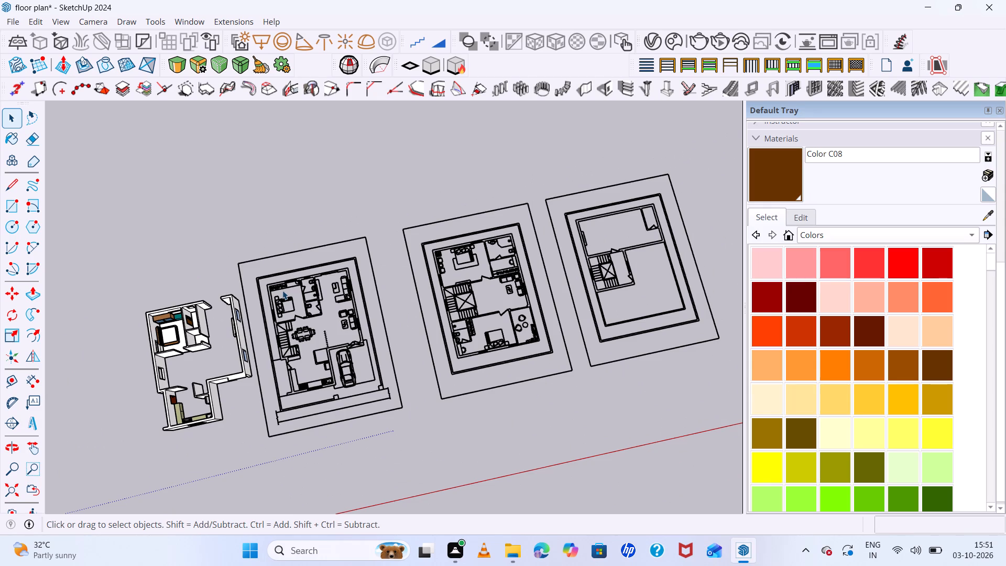
Examine the 3D model's rooms from several angles alongside the ground-floor plan to find areas still without a floor.
{"action": "scroll", "coordinate": [282, 290], "scroll_direction": "down", "scroll_amount": 6}
{"action": "scroll", "coordinate": [246, 302], "scroll_direction": "up", "scroll_amount": 6}
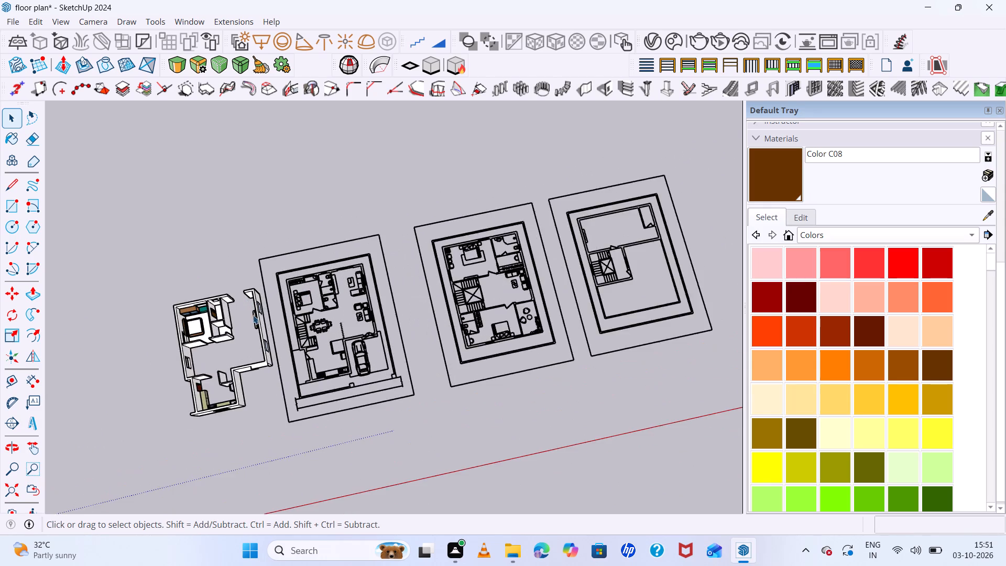
{"action": "scroll", "coordinate": [255, 341], "scroll_direction": "up", "scroll_amount": 6}
{"action": "scroll", "coordinate": [198, 363], "scroll_direction": "down", "scroll_amount": 6}
{"action": "middle_click_drag", "start_coordinate": [293, 430], "coordinate": [242, 448]}
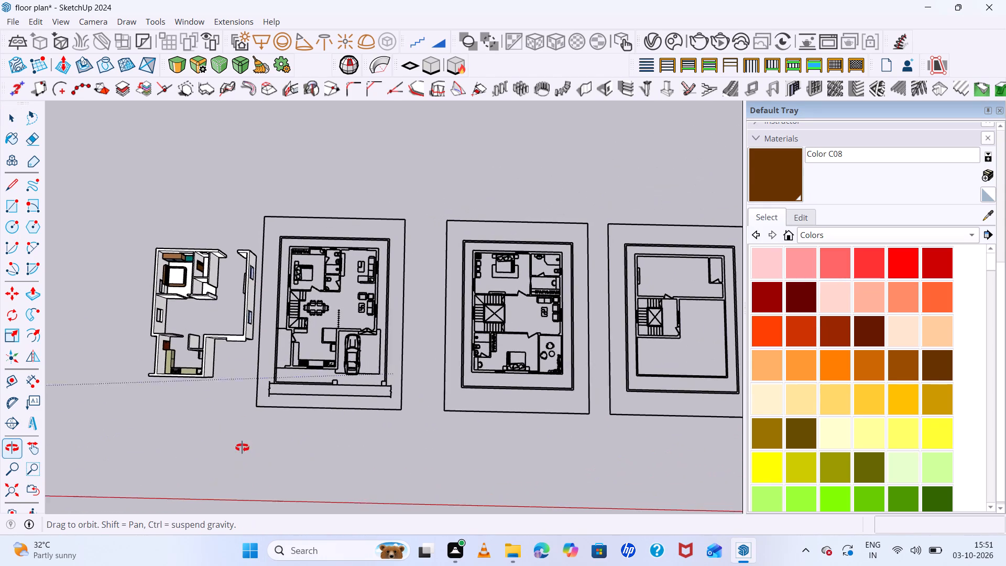
{"action": "middle_click_drag", "start_coordinate": [242, 448], "coordinate": [243, 446]}
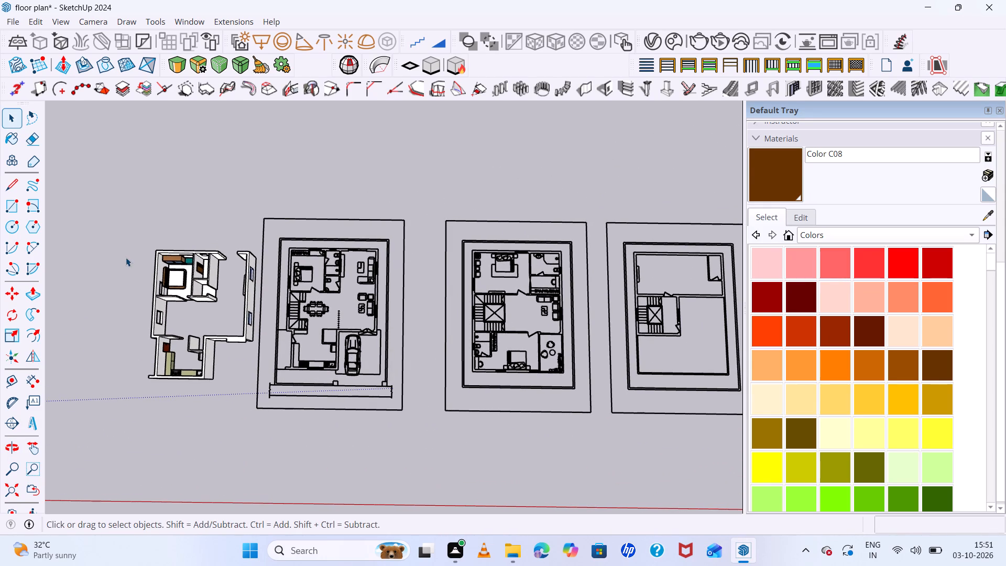
{"action": "scroll", "coordinate": [189, 273], "scroll_direction": "up", "scroll_amount": 5}
{"action": "scroll", "coordinate": [140, 277], "scroll_direction": "up", "scroll_amount": 11}
{"action": "middle_click_drag", "start_coordinate": [217, 353], "coordinate": [253, 336]}
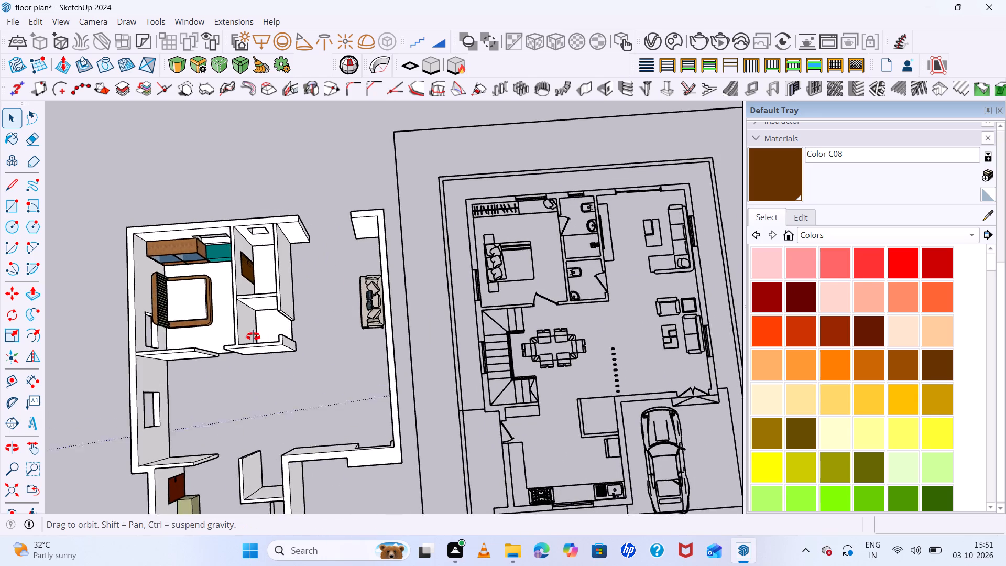
{"action": "middle_click_drag", "start_coordinate": [253, 336], "coordinate": [376, 205]}
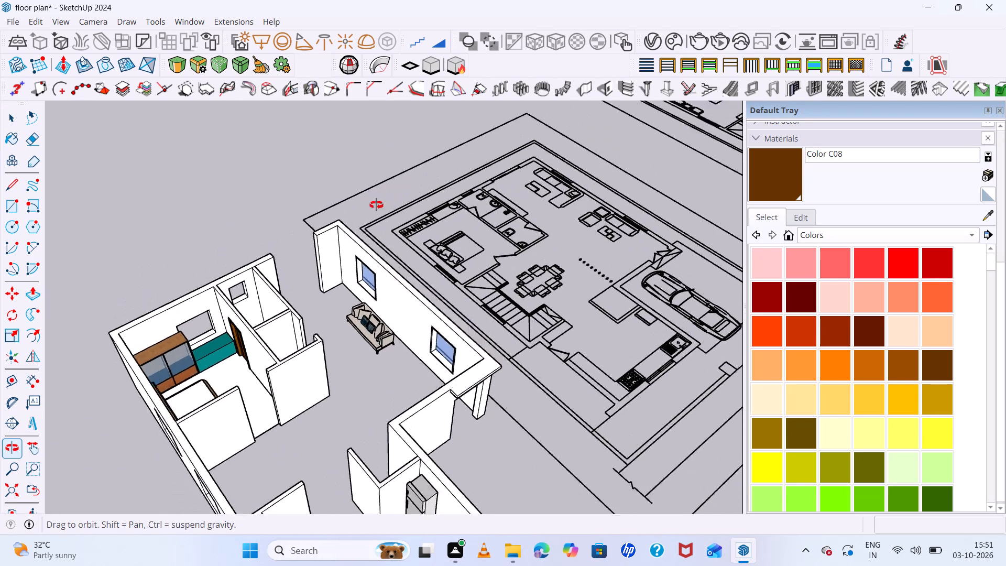
{"action": "middle_click_drag", "start_coordinate": [376, 205], "coordinate": [113, 295]}
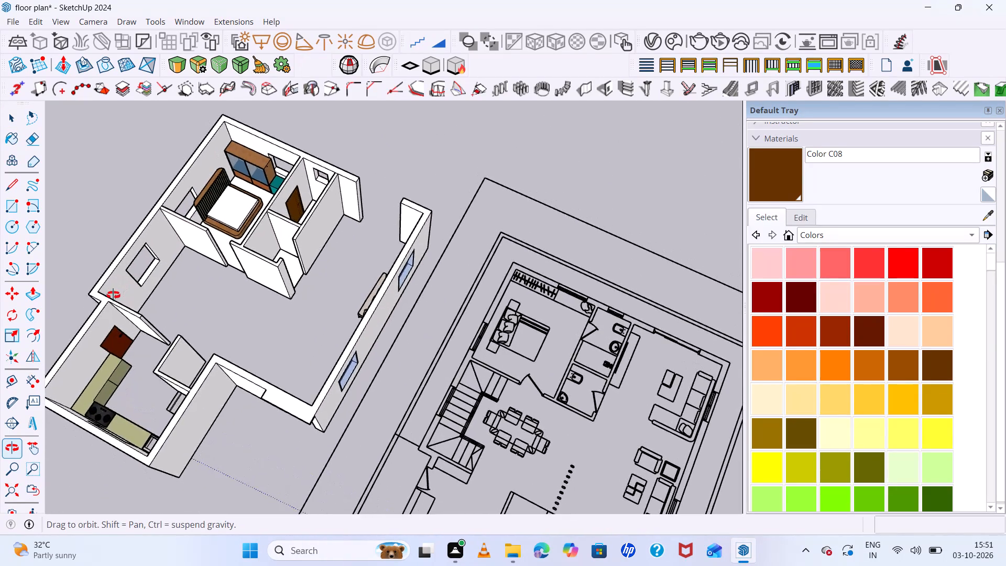
{"action": "middle_click_drag", "start_coordinate": [113, 295], "coordinate": [317, 204]}
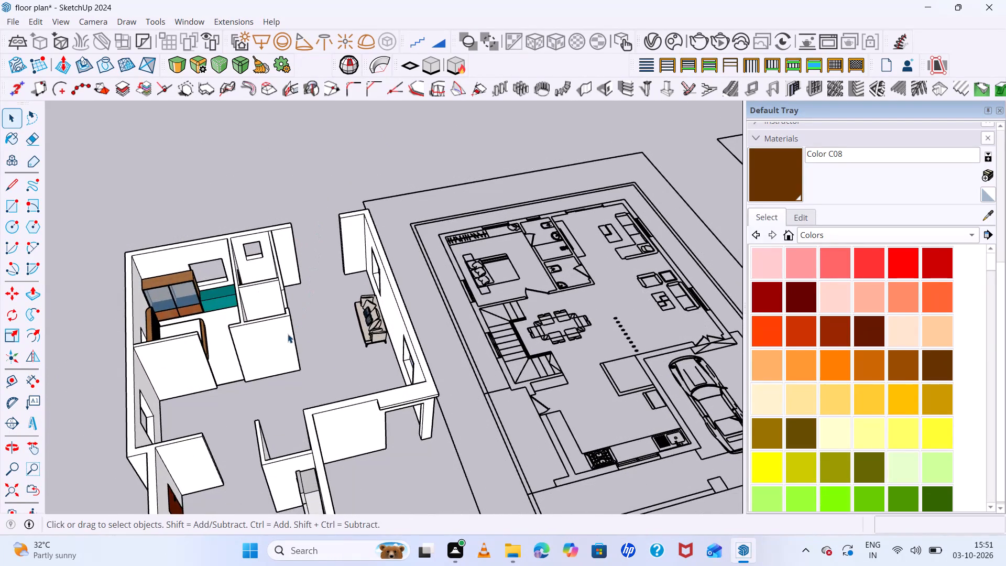
{"action": "scroll", "coordinate": [288, 334], "scroll_direction": "down", "scroll_amount": 5}
{"action": "scroll", "coordinate": [138, 377], "scroll_direction": "up", "scroll_amount": 12}
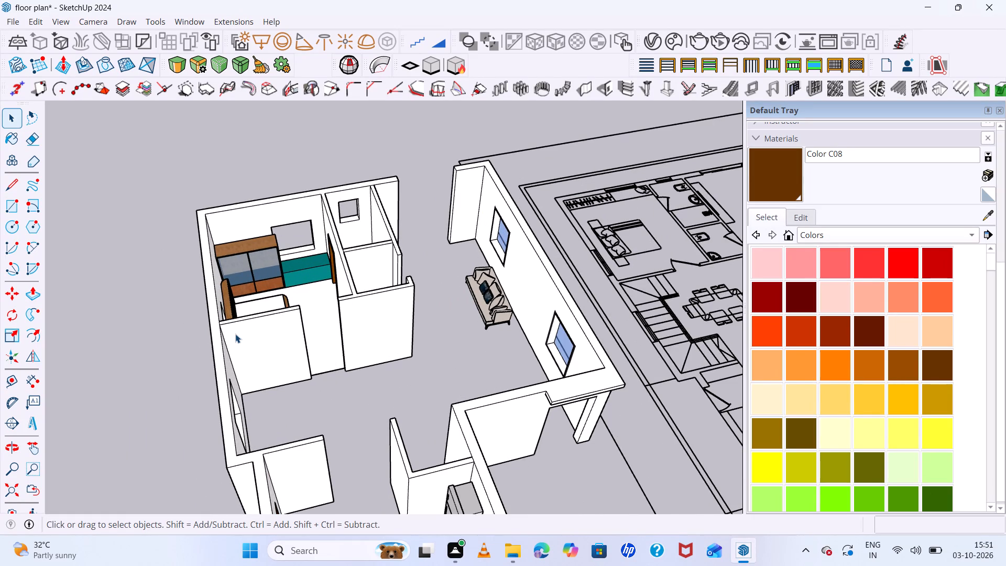
{"action": "scroll", "coordinate": [235, 334], "scroll_direction": "down", "scroll_amount": 1}
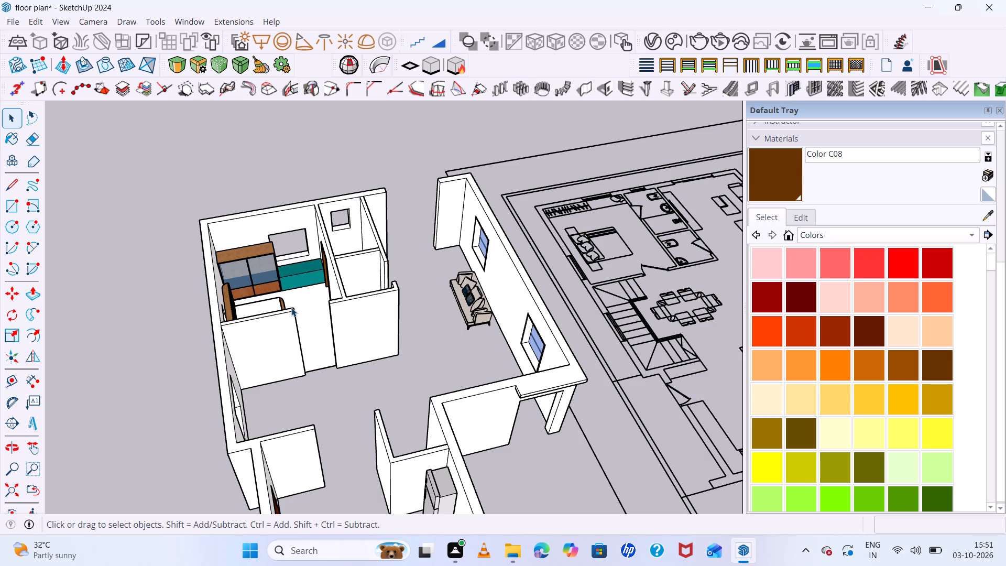
{"action": "scroll", "coordinate": [173, 327], "scroll_direction": "down", "scroll_amount": 5}
{"action": "scroll", "coordinate": [361, 289], "scroll_direction": "up", "scroll_amount": 5}
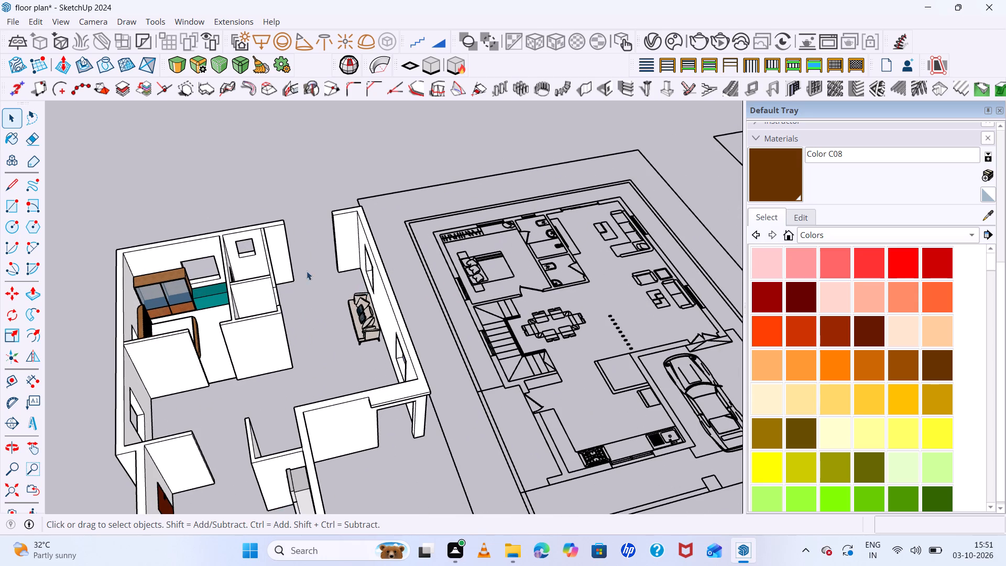
{"action": "scroll", "coordinate": [181, 286], "scroll_direction": "down", "scroll_amount": 5}
{"action": "scroll", "coordinate": [438, 256], "scroll_direction": "up", "scroll_amount": 6}
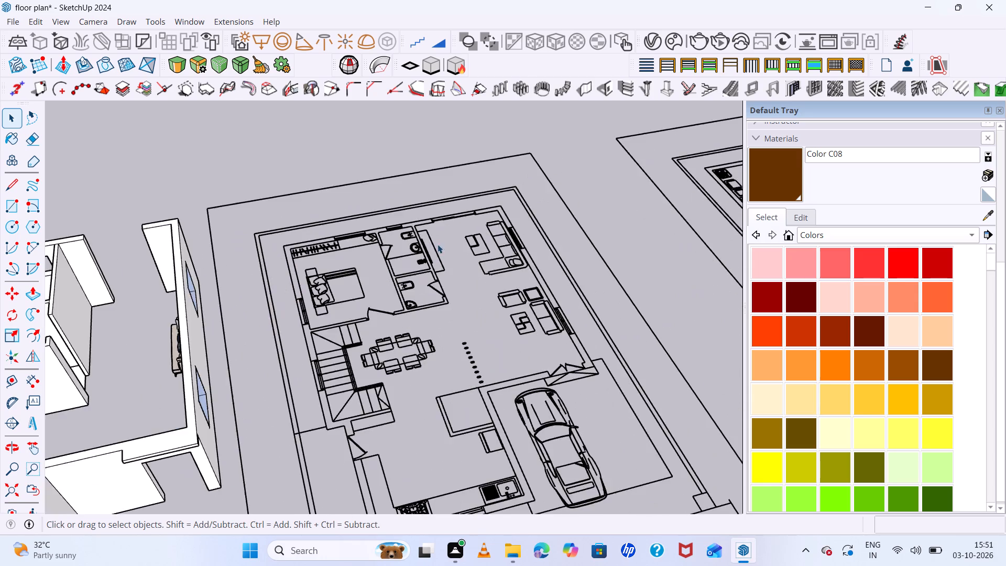
Draw a floor rectangle about 11' 6" by 25' 11" over the living area on the ground-floor plan.
{"action": "scroll", "coordinate": [534, 206], "scroll_direction": "up", "scroll_amount": 4}
{"action": "middle_click_drag", "start_coordinate": [523, 285], "coordinate": [506, 315]}
{"action": "middle_click", "coordinate": [506, 316]}
{"action": "scroll", "coordinate": [424, 178], "scroll_direction": "down", "scroll_amount": 6}
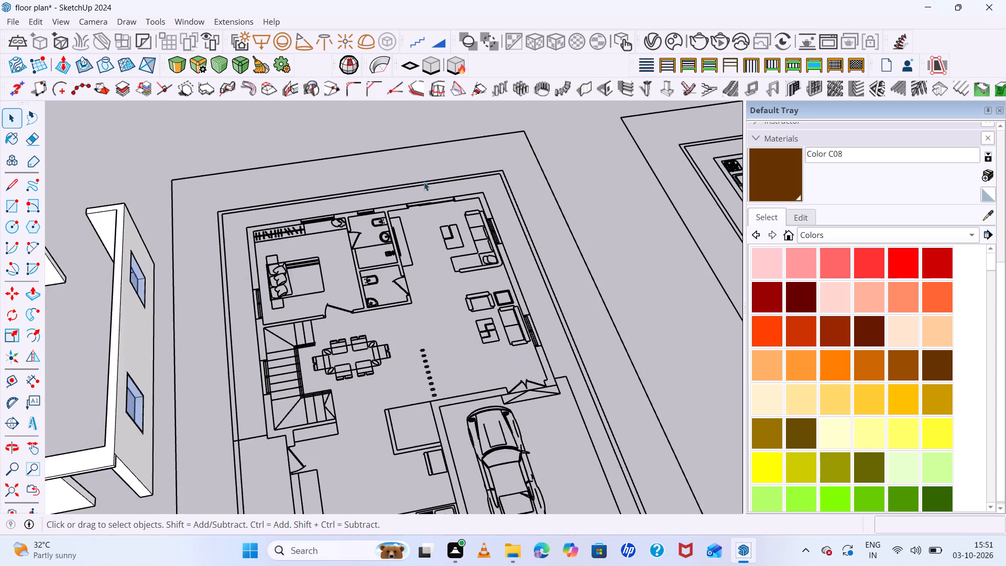
{"action": "middle_click_drag", "start_coordinate": [494, 298], "coordinate": [484, 400]}
{"action": "scroll", "coordinate": [460, 195], "scroll_direction": "up", "scroll_amount": 2}
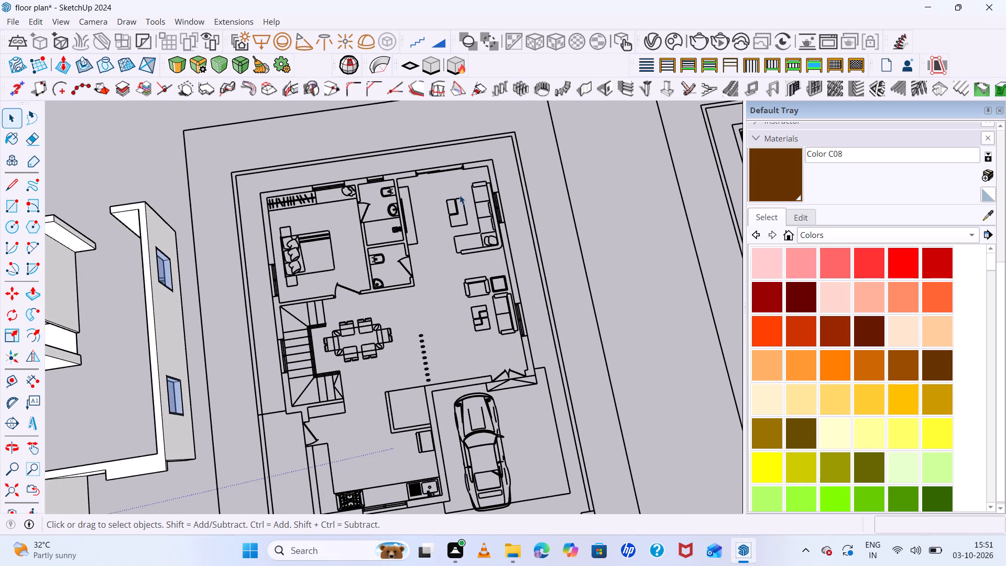
{"action": "scroll", "coordinate": [460, 195], "scroll_direction": "up", "scroll_amount": 3}
{"action": "key", "text": "r"}
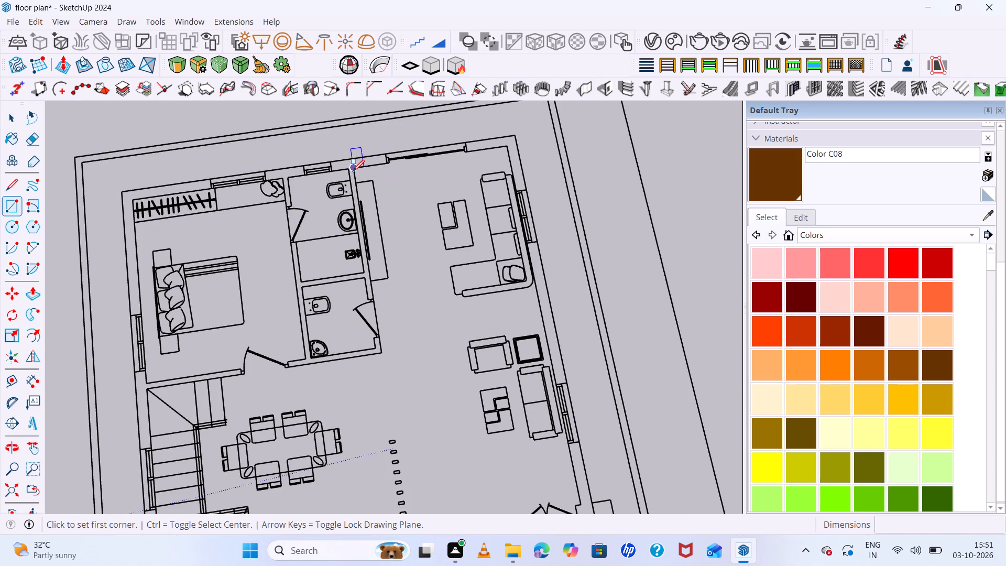
{"action": "left_click_drag", "start_coordinate": [353, 171], "coordinate": [358, 175]}
{"action": "scroll", "coordinate": [516, 344], "scroll_direction": "down", "scroll_amount": 6}
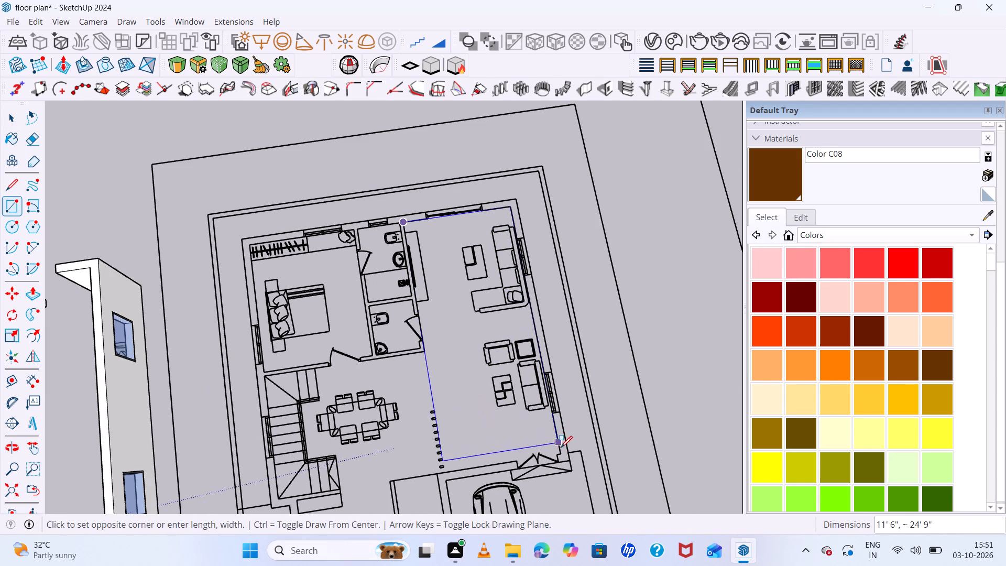
{"action": "left_click", "coordinate": [560, 456]}
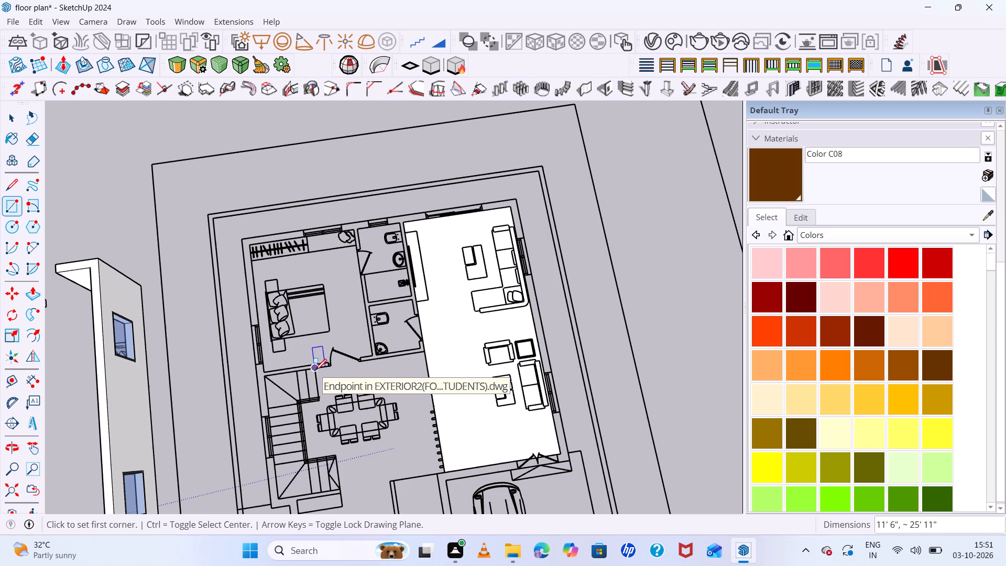
Draw a floor rectangle about 16' 3" by 12' over the staircase and dining area, meeting the living-area floor.
{"action": "left_click", "coordinate": [265, 377]}
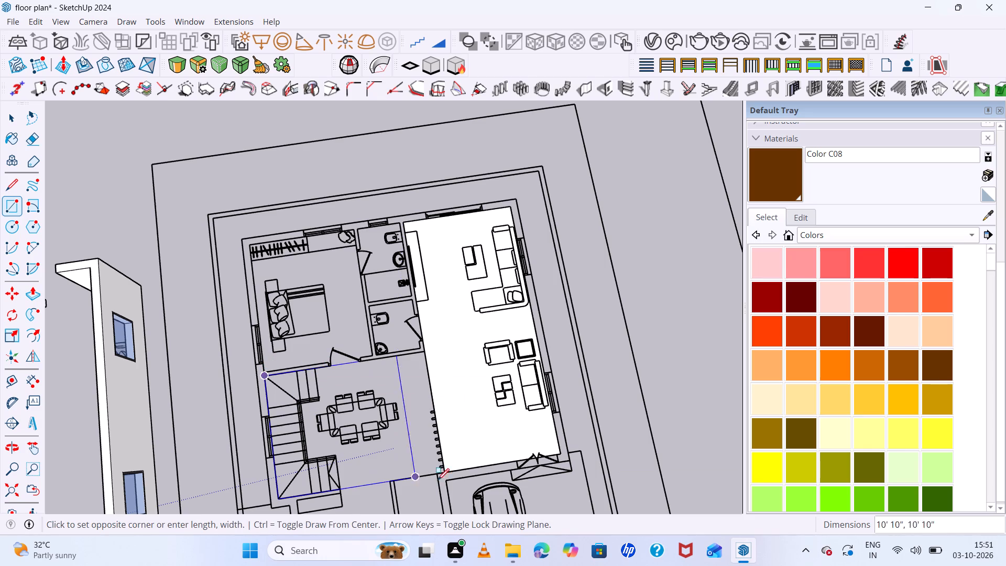
{"action": "left_click", "coordinate": [445, 472]}
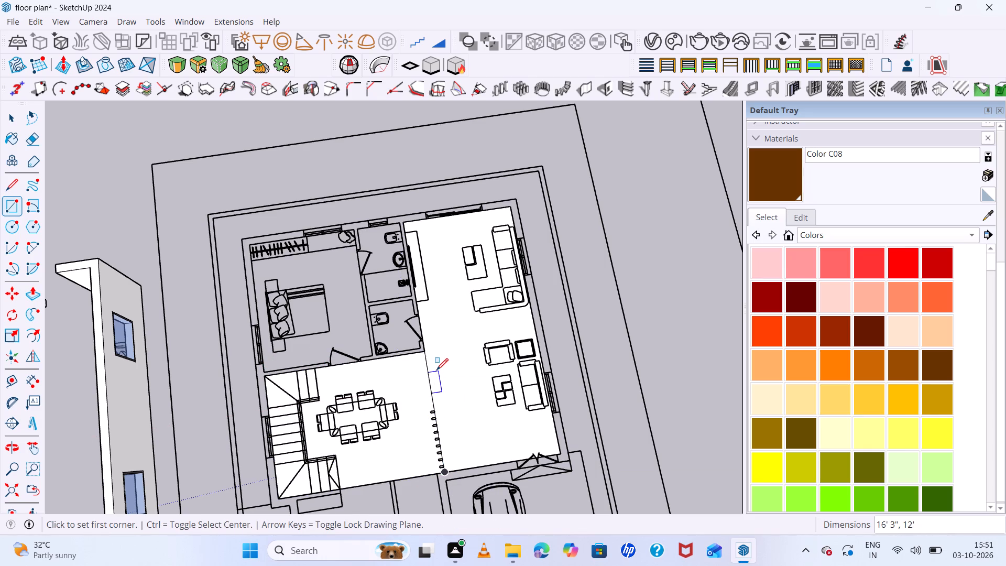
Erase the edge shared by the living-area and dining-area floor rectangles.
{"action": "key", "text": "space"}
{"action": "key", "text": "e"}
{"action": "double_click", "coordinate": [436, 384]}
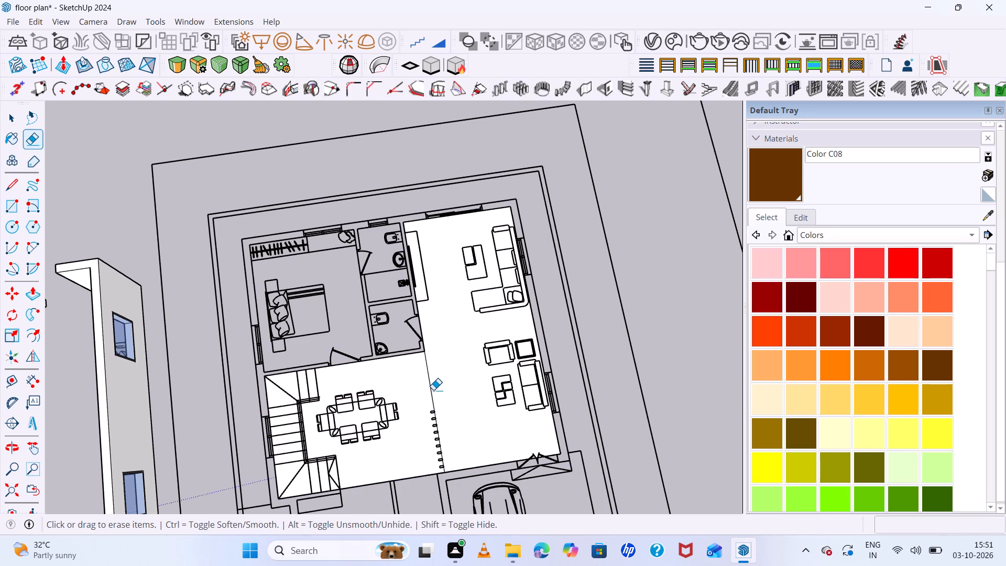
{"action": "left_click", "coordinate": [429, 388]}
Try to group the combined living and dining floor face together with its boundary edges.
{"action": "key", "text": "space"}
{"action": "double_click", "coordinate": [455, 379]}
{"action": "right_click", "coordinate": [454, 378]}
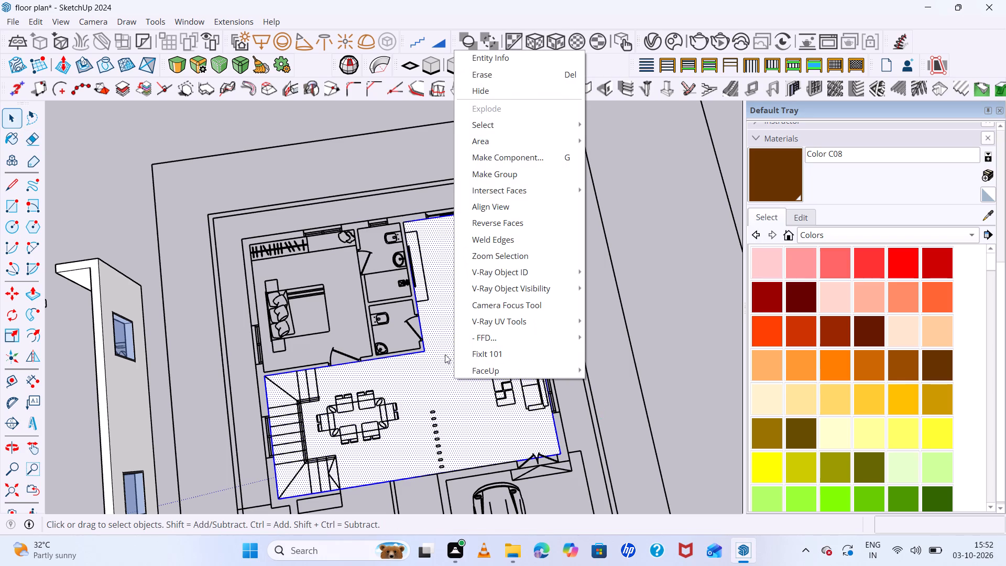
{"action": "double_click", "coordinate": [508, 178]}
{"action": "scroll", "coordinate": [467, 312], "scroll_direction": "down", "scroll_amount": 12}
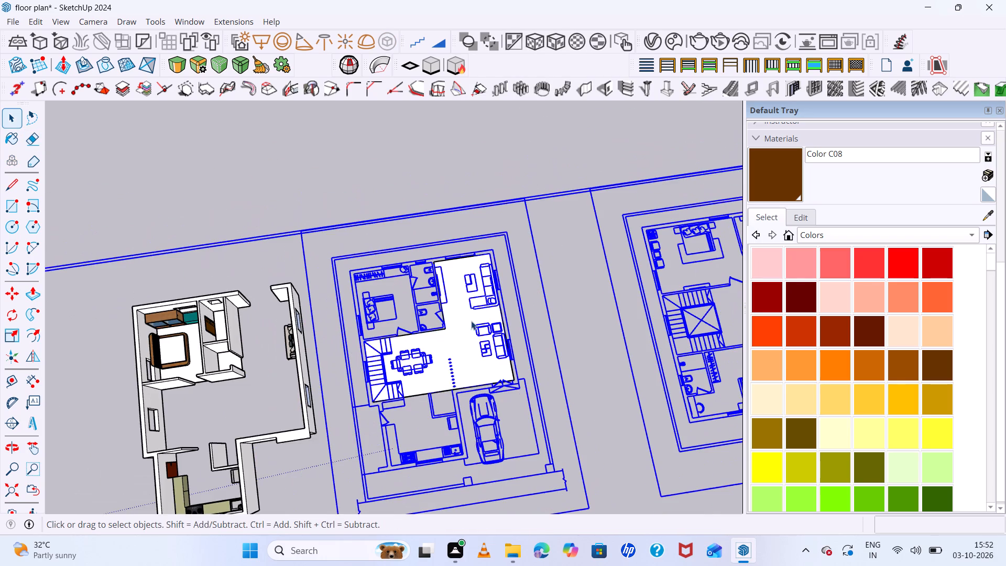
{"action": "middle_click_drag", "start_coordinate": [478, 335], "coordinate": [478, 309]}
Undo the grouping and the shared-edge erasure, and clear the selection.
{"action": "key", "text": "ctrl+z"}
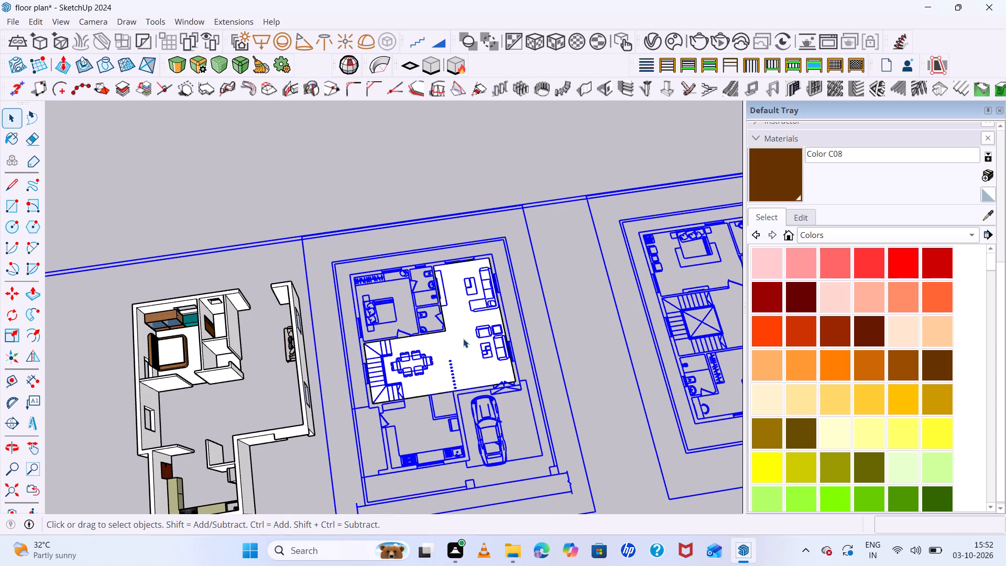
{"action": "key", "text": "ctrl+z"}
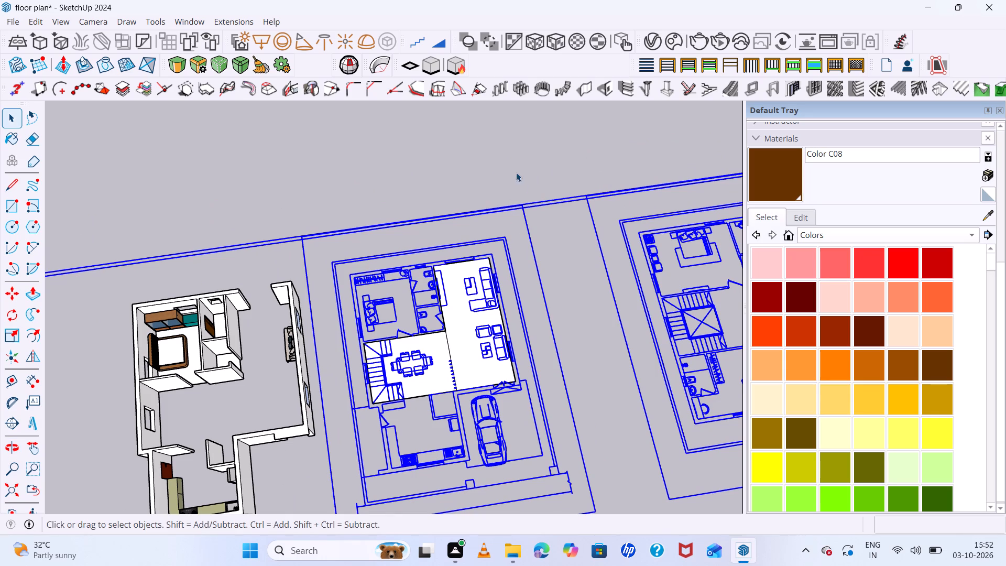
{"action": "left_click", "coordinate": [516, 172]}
Erase the dividing edge between the living and dining floor faces to merge them into one L-shaped floor.
{"action": "double_click", "coordinate": [465, 335]}
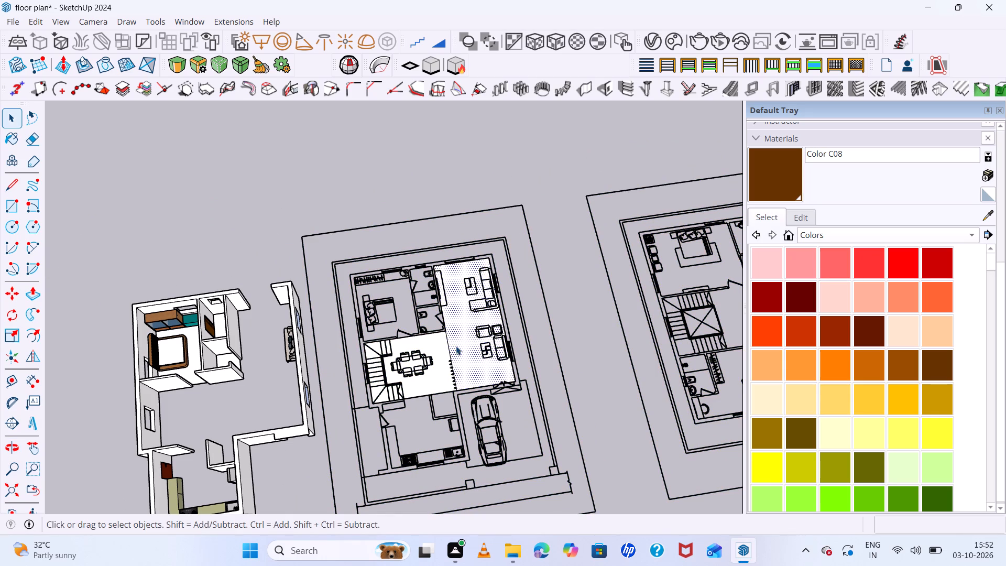
{"action": "key", "text": "e"}
{"action": "scroll", "coordinate": [450, 349], "scroll_direction": "up", "scroll_amount": 6}
{"action": "left_click", "coordinate": [451, 347]}
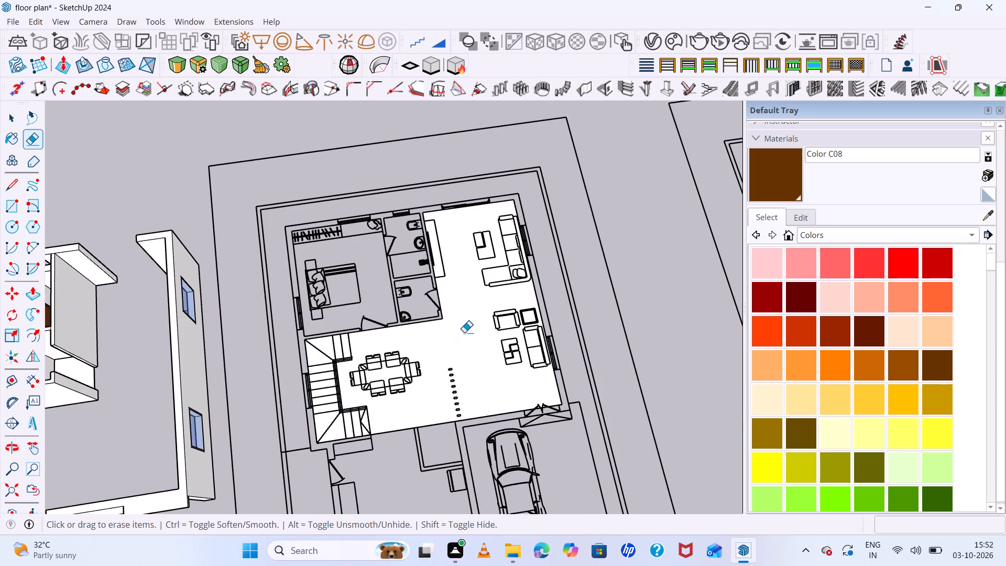
Group the L-shaped living and dining floor face together with its boundary edges.
{"action": "key", "text": "space"}
{"action": "left_click", "coordinate": [463, 322]}
{"action": "left_click", "coordinate": [463, 322]}
{"action": "triple_click", "coordinate": [463, 322]}
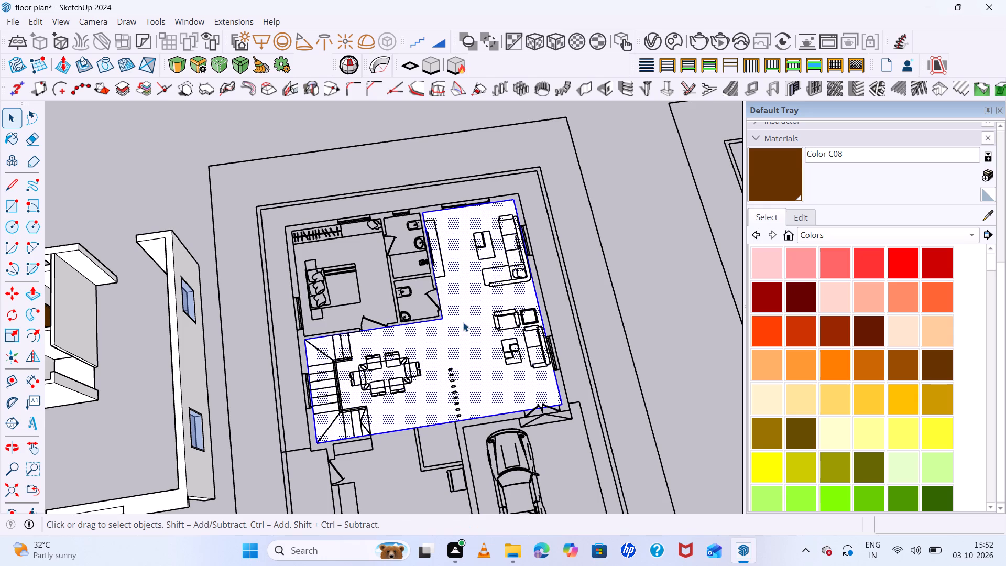
{"action": "right_click", "coordinate": [463, 322]}
{"action": "left_click", "coordinate": [519, 129]}
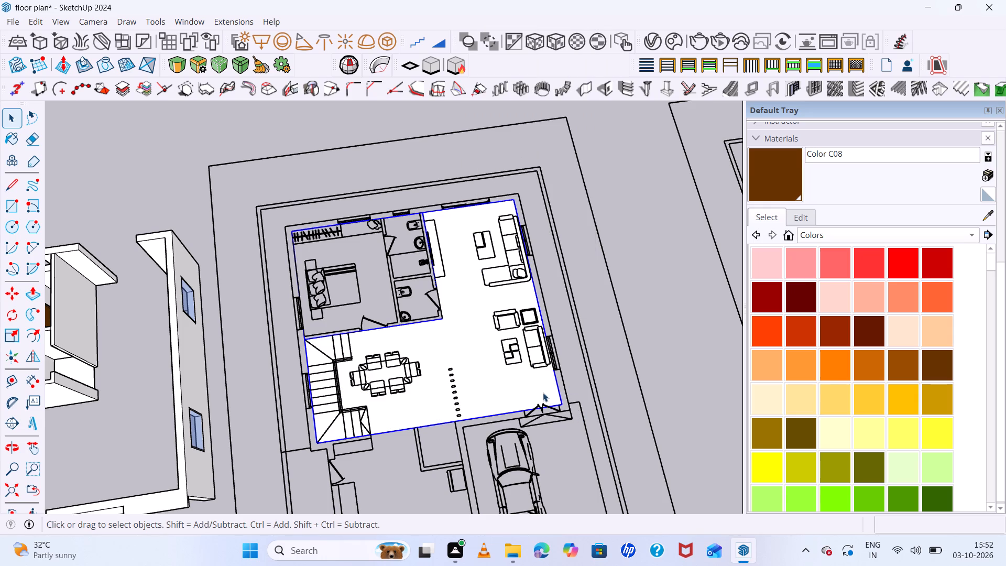
Move the living and dining floor group about 40' 2" from the plan's outer wall corner by the entrance to the model's matching corner.
{"action": "scroll", "coordinate": [559, 396], "scroll_direction": "up", "scroll_amount": 18}
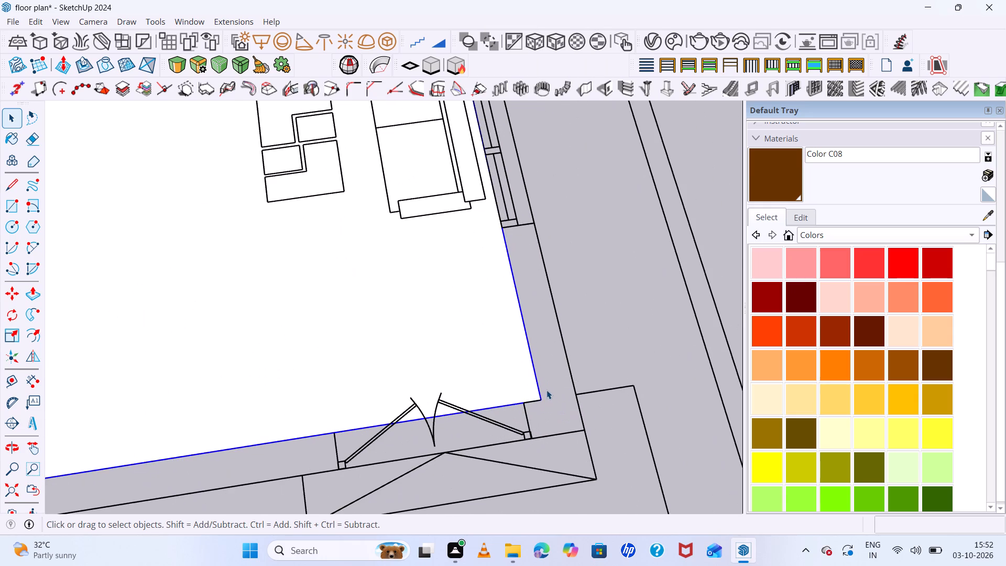
{"action": "key", "text": "m"}
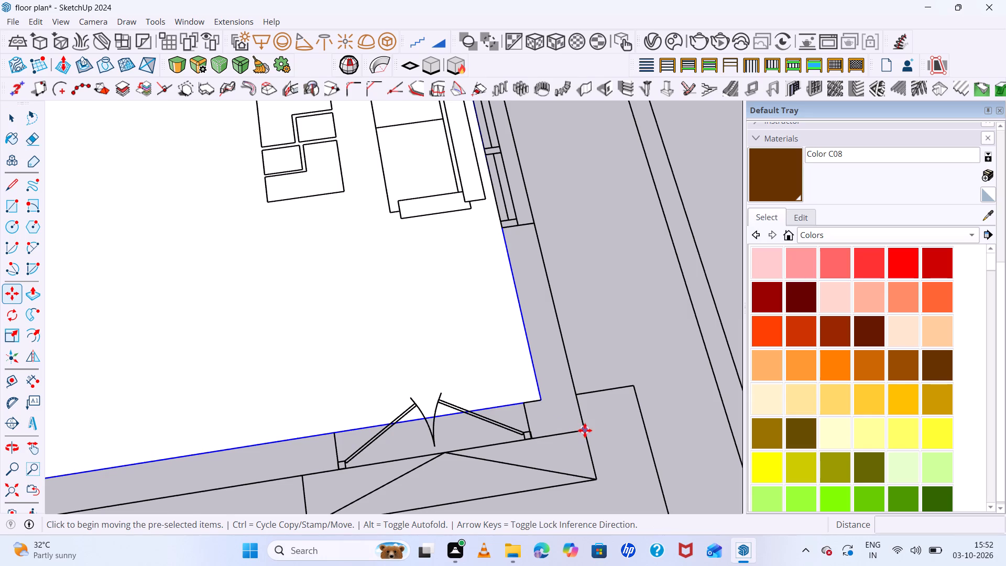
{"action": "left_click", "coordinate": [585, 430]}
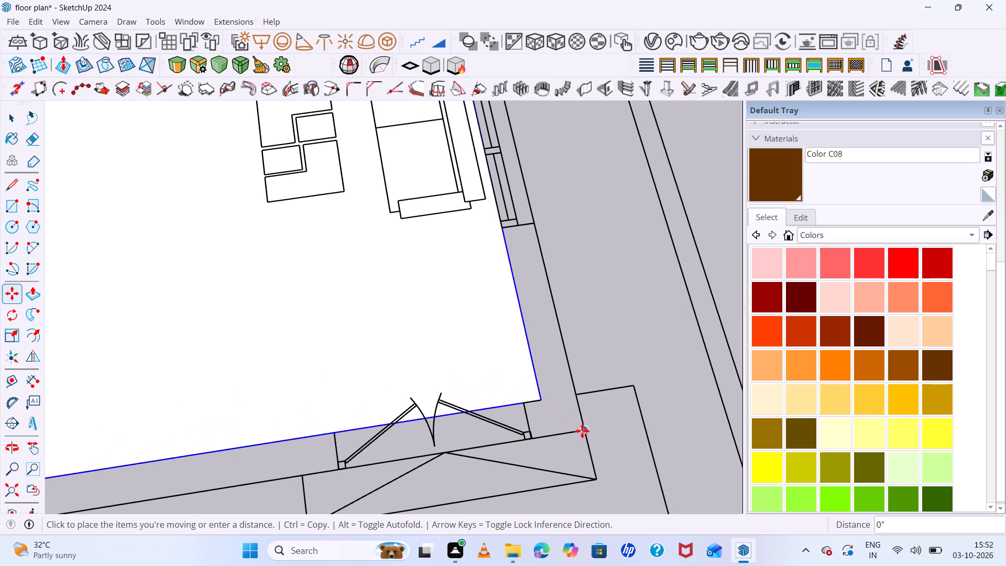
{"action": "scroll", "coordinate": [466, 393], "scroll_direction": "down", "scroll_amount": 13}
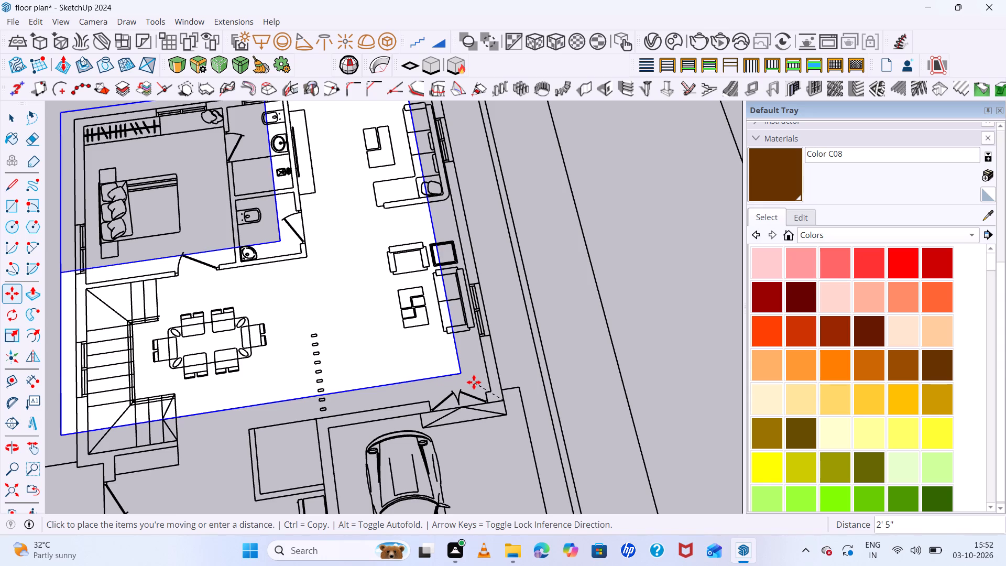
{"action": "scroll", "coordinate": [474, 382], "scroll_direction": "down", "scroll_amount": 5}
{"action": "scroll", "coordinate": [348, 299], "scroll_direction": "down", "scroll_amount": 11}
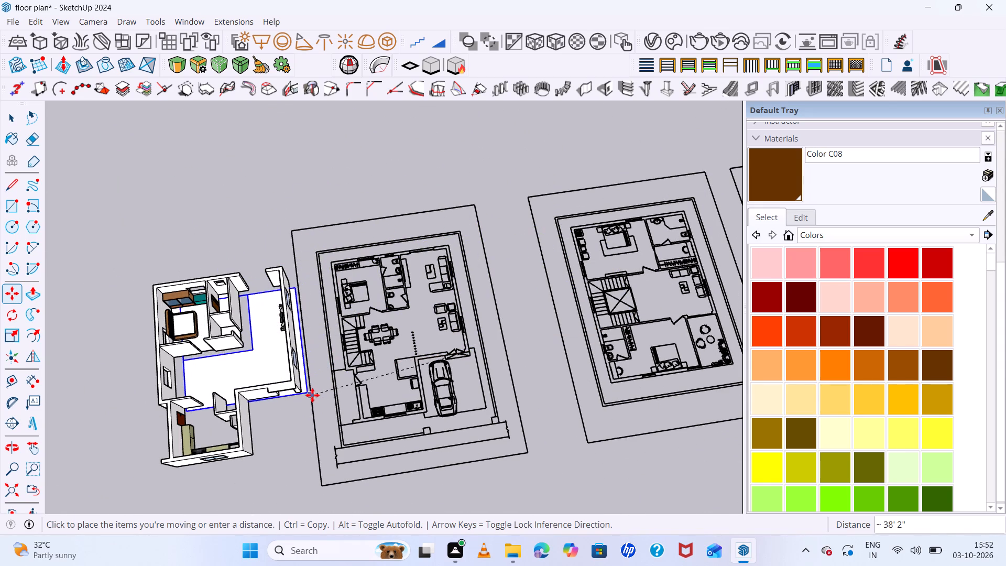
{"action": "scroll", "coordinate": [285, 392], "scroll_direction": "up", "scroll_amount": 4}
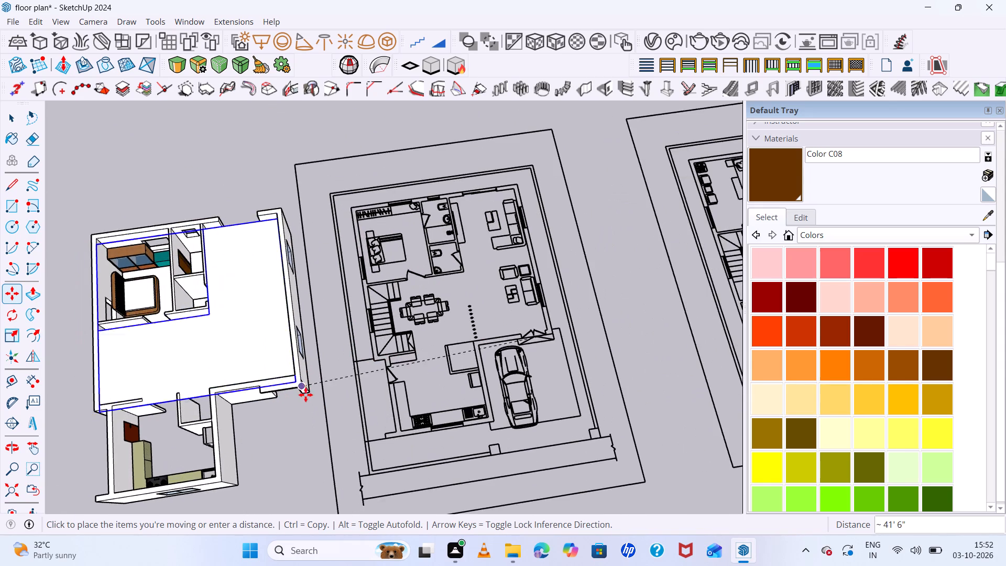
{"action": "scroll", "coordinate": [307, 398], "scroll_direction": "up", "scroll_amount": 7}
{"action": "left_click", "coordinate": [312, 387]}
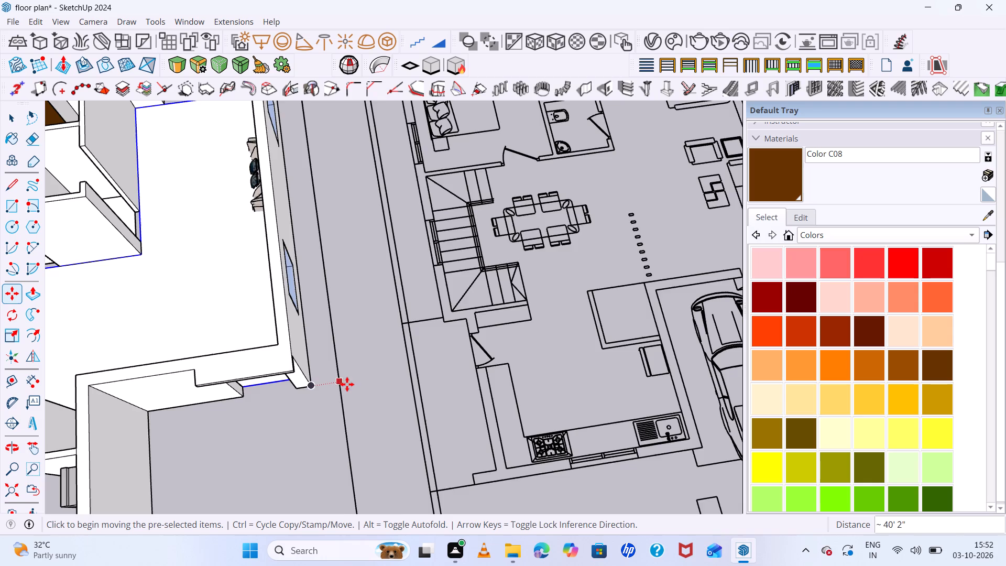
Inspect from below how the living and dining floor group lines up with the wall base at the entrance corner.
{"action": "scroll", "coordinate": [354, 383], "scroll_direction": "down", "scroll_amount": 14}
{"action": "middle_click_drag", "start_coordinate": [423, 241], "coordinate": [623, 226]}
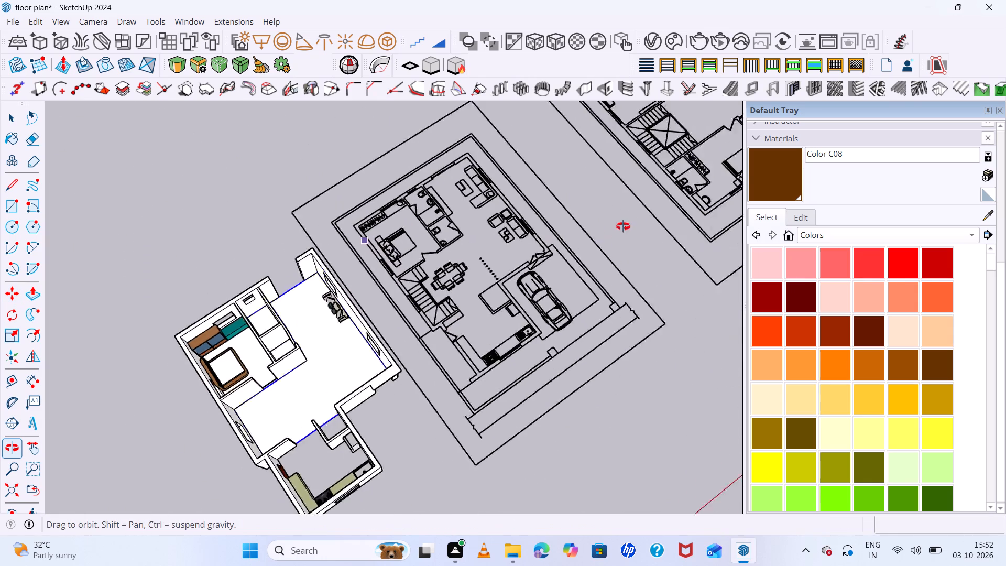
{"action": "middle_click_drag", "start_coordinate": [623, 226], "coordinate": [392, 97]}
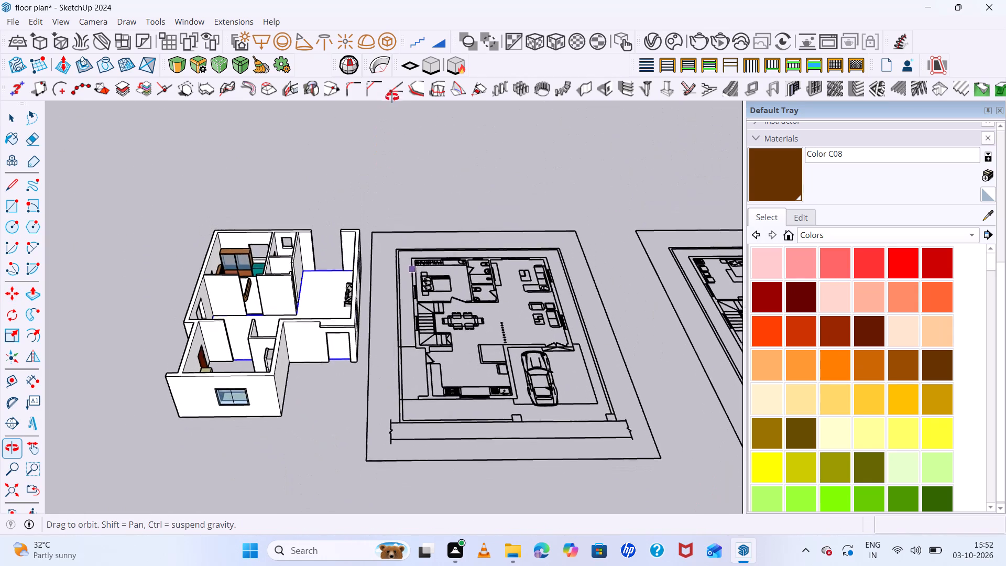
{"action": "middle_click_drag", "start_coordinate": [392, 97], "coordinate": [392, 95]}
{"action": "scroll", "coordinate": [364, 380], "scroll_direction": "up", "scroll_amount": 20}
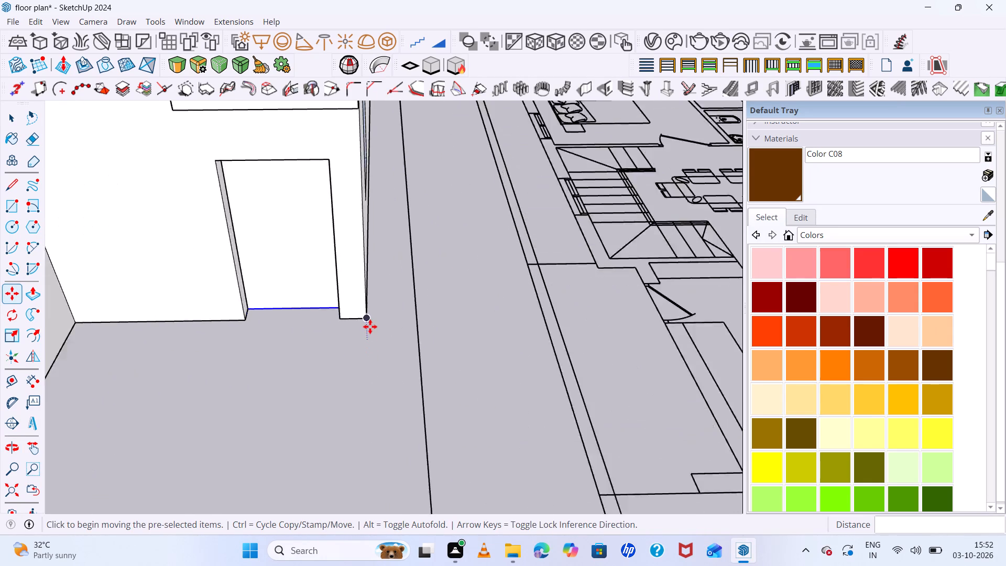
{"action": "scroll", "coordinate": [370, 326], "scroll_direction": "up", "scroll_amount": 1}
{"action": "middle_click_drag", "start_coordinate": [377, 309], "coordinate": [378, 144]}
{"action": "scroll", "coordinate": [348, 149], "scroll_direction": "up", "scroll_amount": 10}
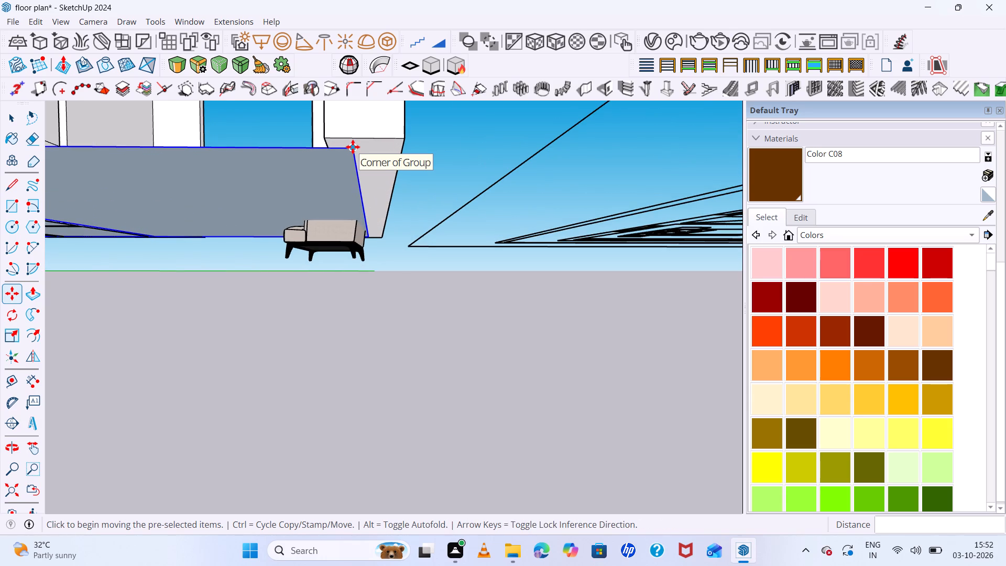
{"action": "left_click", "coordinate": [403, 138]}
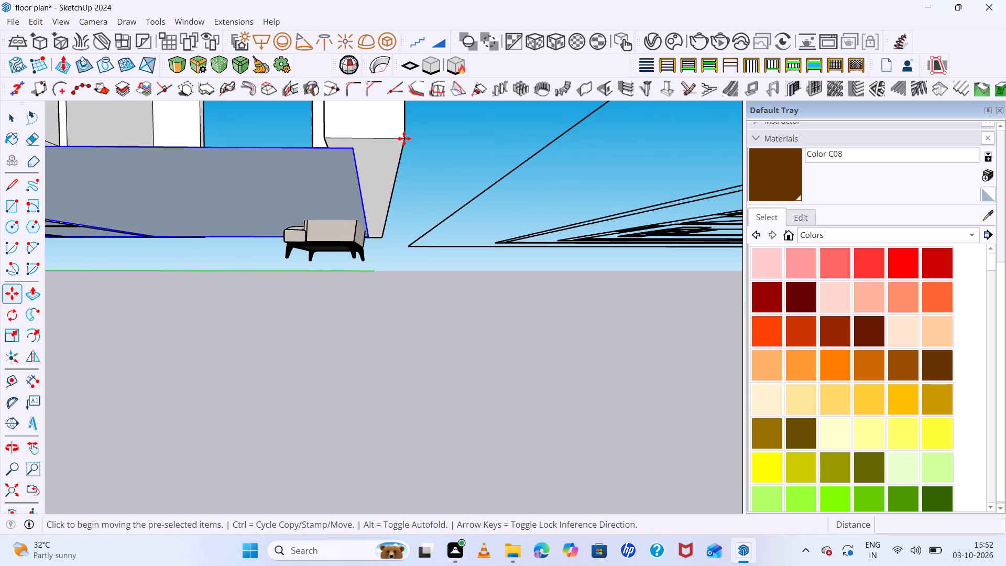
{"action": "left_click", "coordinate": [403, 138]}
{"action": "scroll", "coordinate": [421, 245], "scroll_direction": "down", "scroll_amount": 16}
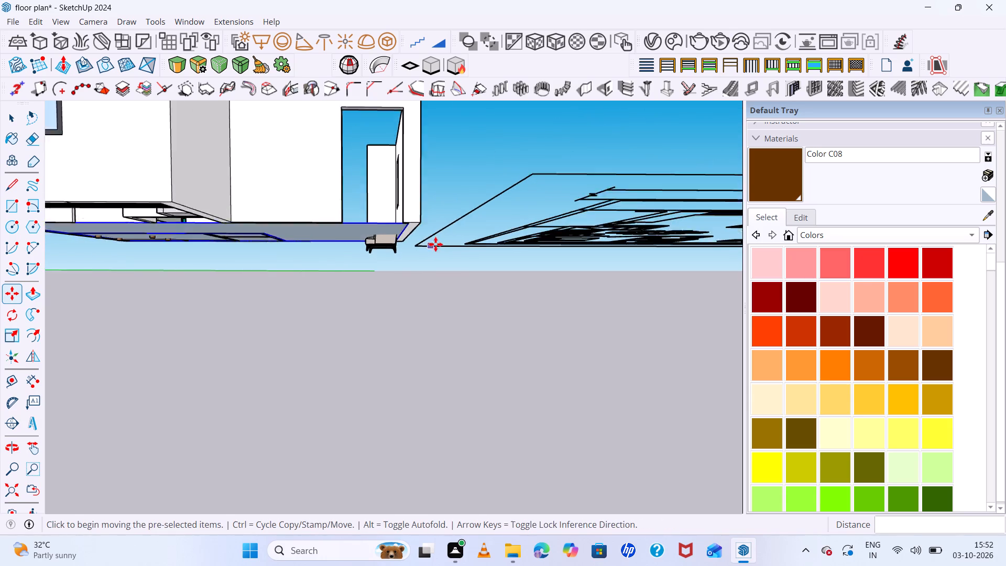
Move the living-room sofa up about 1' 9" so it stands on the floor, and clear the selection.
{"action": "middle_click_drag", "start_coordinate": [446, 249], "coordinate": [422, 495]}
{"action": "scroll", "coordinate": [399, 193], "scroll_direction": "up", "scroll_amount": 5}
{"action": "middle_click_drag", "start_coordinate": [434, 259], "coordinate": [627, 296]}
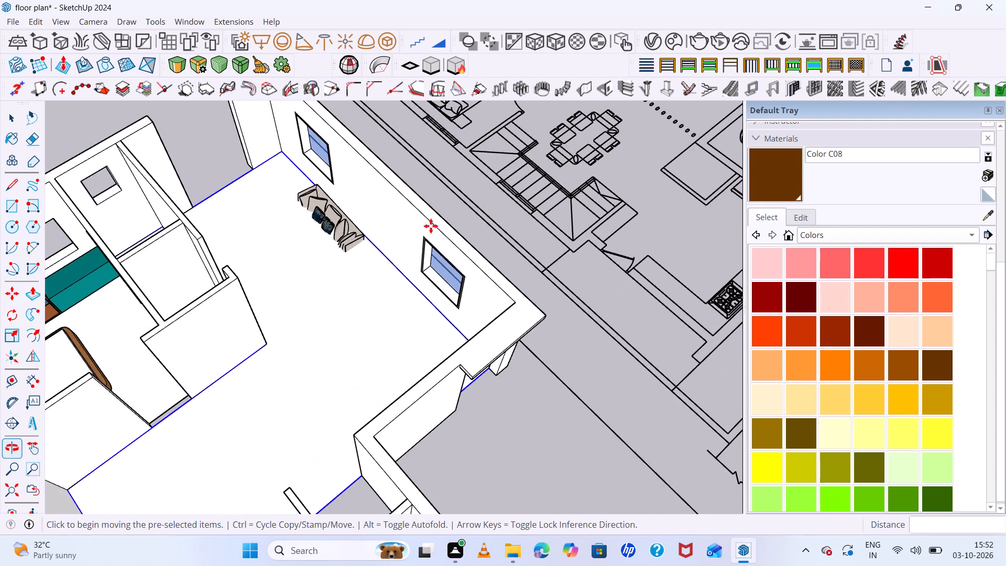
{"action": "scroll", "coordinate": [322, 212], "scroll_direction": "up", "scroll_amount": 6}
{"action": "key", "text": "space"}
{"action": "left_click", "coordinate": [353, 232]}
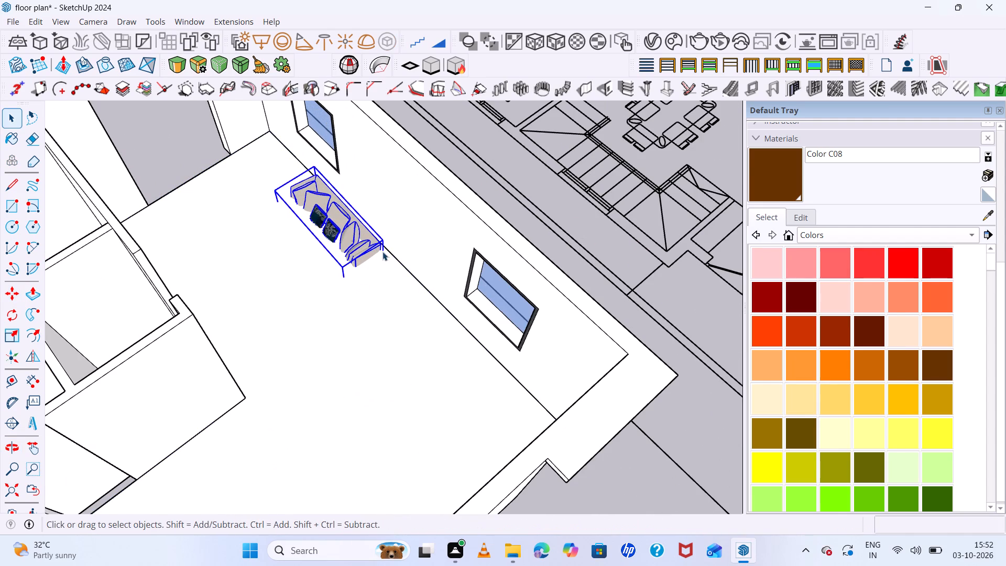
{"action": "key", "text": "m"}
{"action": "middle_click_drag", "start_coordinate": [415, 241], "coordinate": [319, 95]}
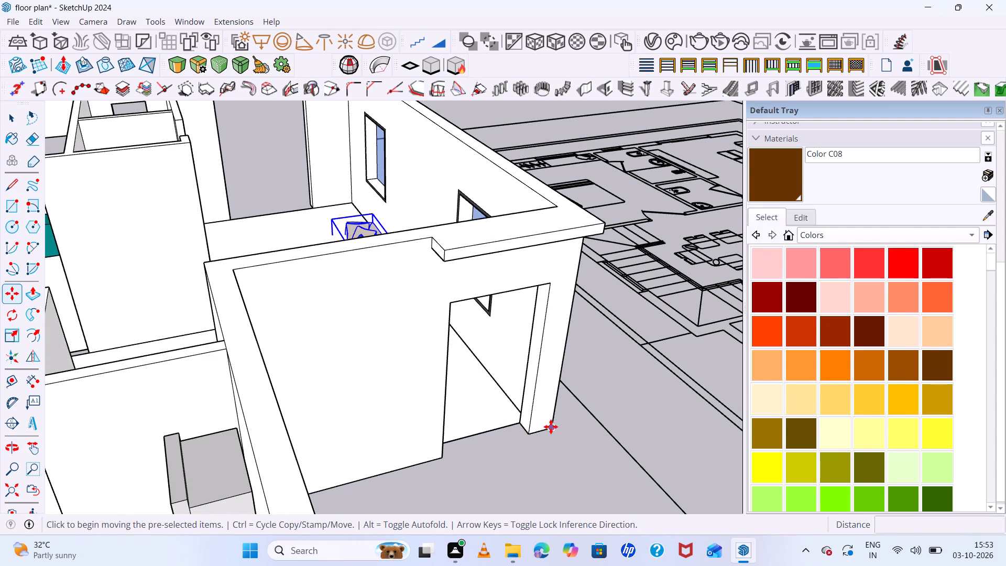
{"action": "left_click", "coordinate": [551, 427]}
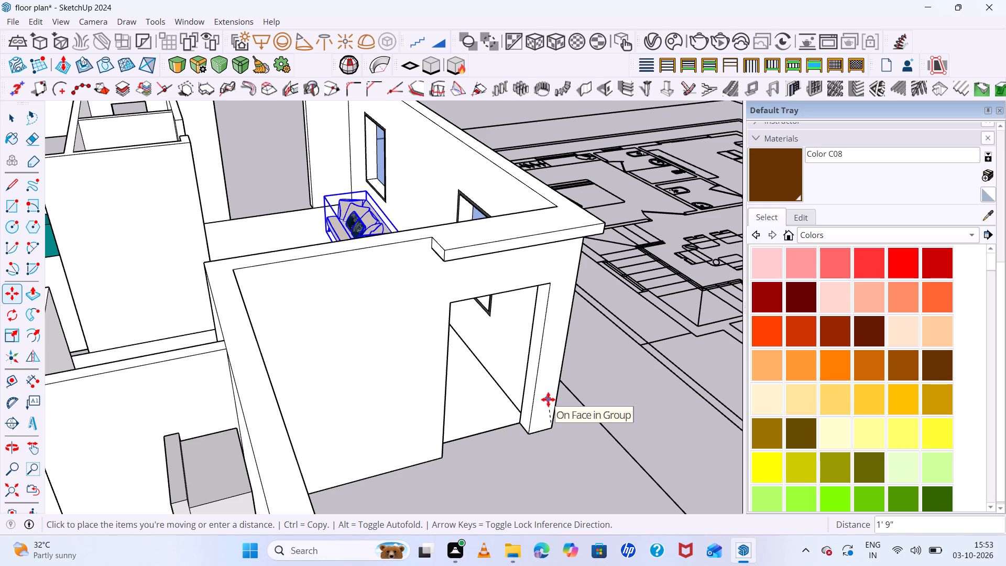
{"action": "left_click", "coordinate": [548, 399]}
{"action": "scroll", "coordinate": [461, 185], "scroll_direction": "down", "scroll_amount": 6}
{"action": "middle_click_drag", "start_coordinate": [376, 263], "coordinate": [572, 354]}
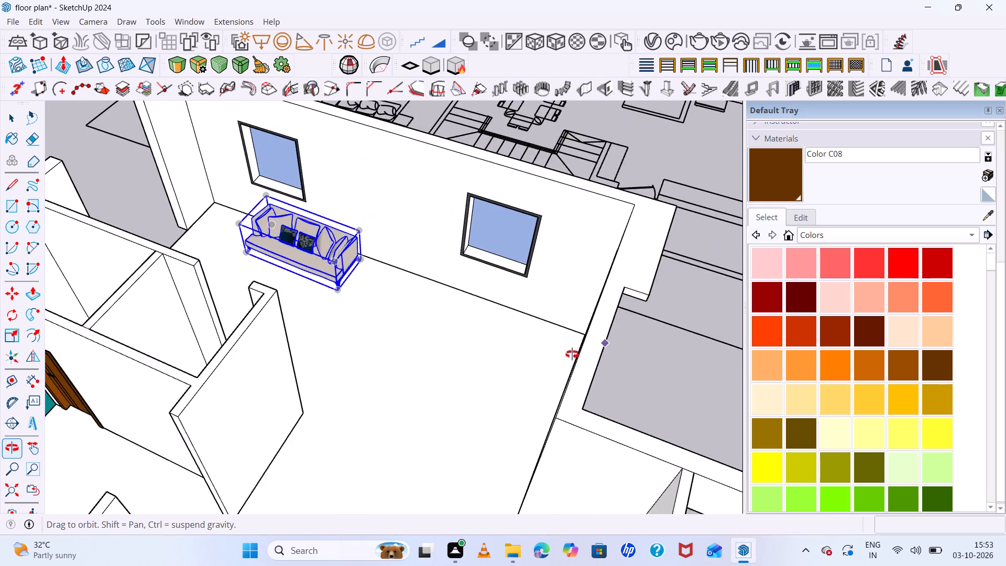
{"action": "middle_click_drag", "start_coordinate": [572, 354], "coordinate": [499, 310]}
{"action": "key", "text": "space"}
{"action": "left_click", "coordinate": [482, 121]}
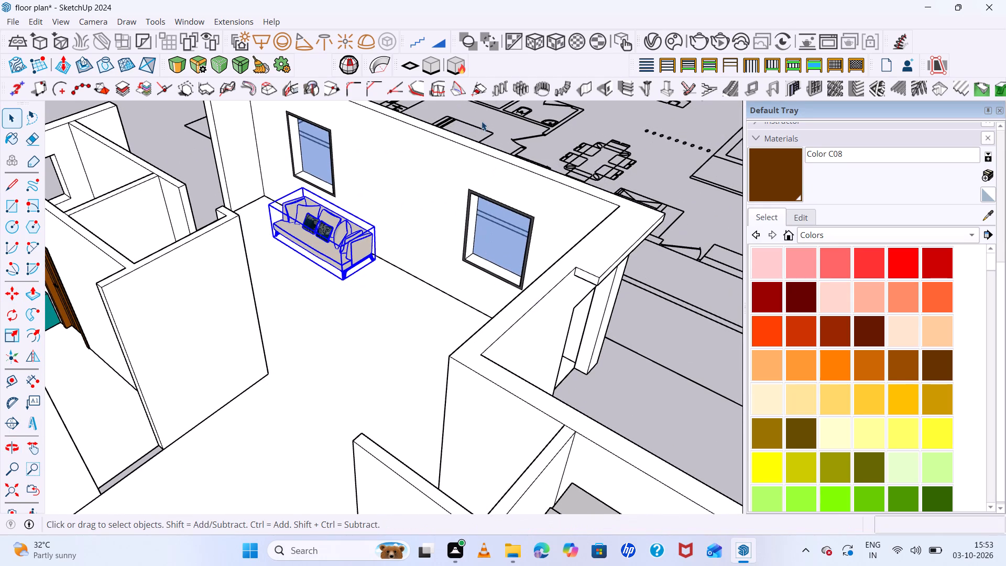
Scale the sofa along the window wall to about 1.86 times its length, and stretch its height by about 1.24 and further.
{"action": "scroll", "coordinate": [344, 253], "scroll_direction": "up", "scroll_amount": 11}
{"action": "middle_click_drag", "start_coordinate": [355, 328], "coordinate": [559, 397]}
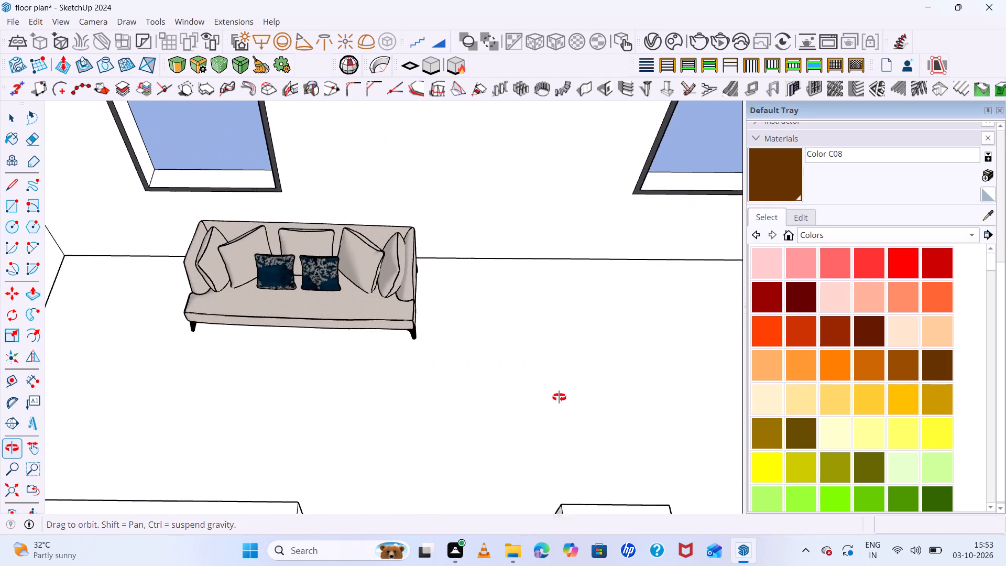
{"action": "middle_click_drag", "start_coordinate": [559, 397], "coordinate": [559, 396]}
{"action": "left_click", "coordinate": [330, 265]}
{"action": "key", "text": "s"}
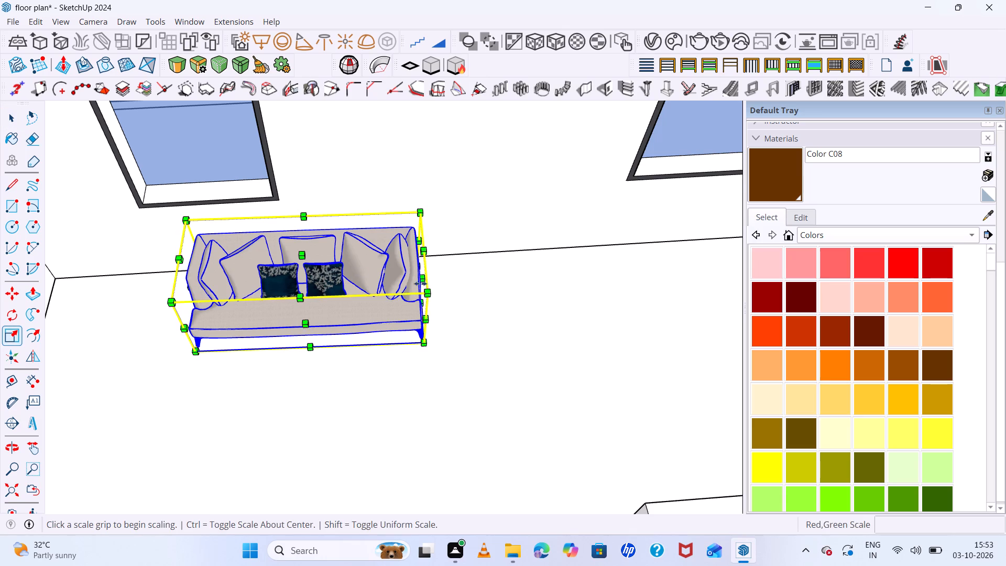
{"action": "middle_click_drag", "start_coordinate": [422, 284], "coordinate": [287, 227]}
{"action": "scroll", "coordinate": [417, 302], "scroll_direction": "up", "scroll_amount": 4}
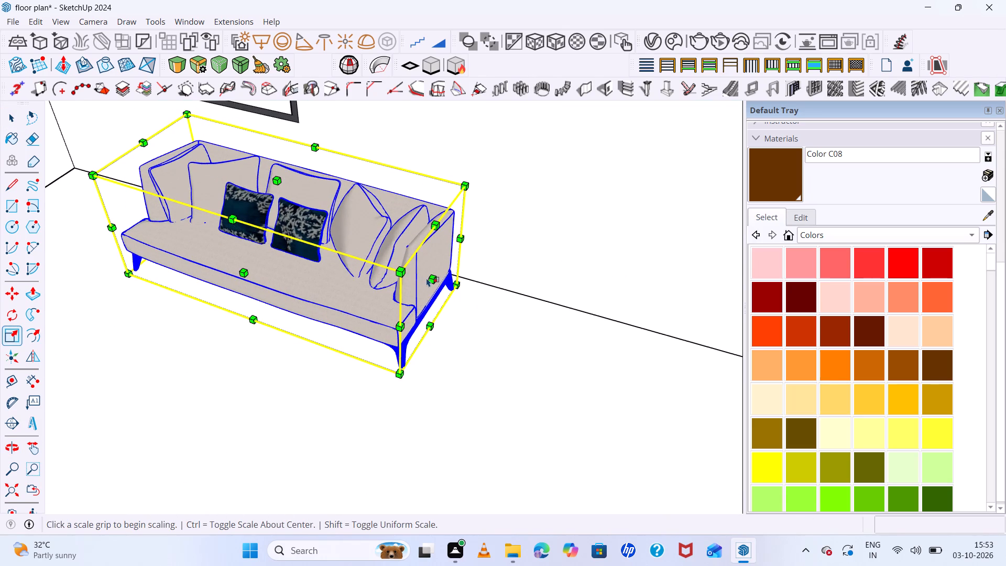
{"action": "left_click", "coordinate": [430, 278]}
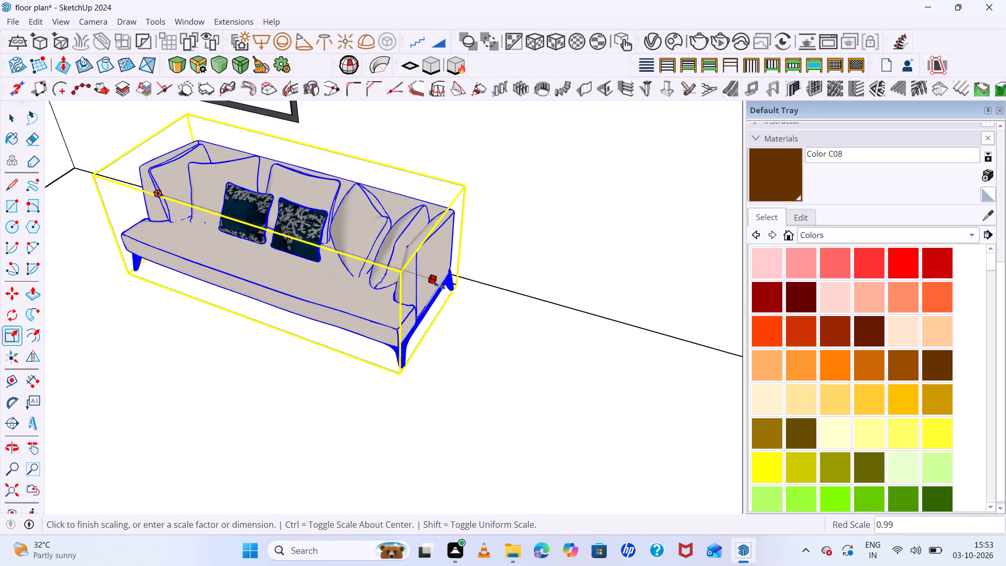
{"action": "scroll", "coordinate": [473, 305], "scroll_direction": "down", "scroll_amount": 13}
{"action": "left_click", "coordinate": [635, 375]}
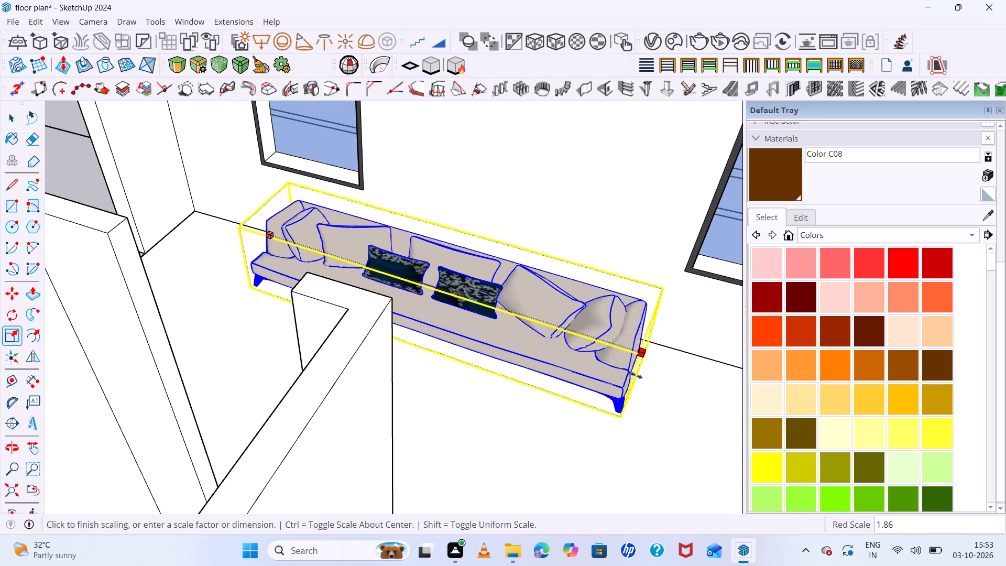
{"action": "left_click_drag", "start_coordinate": [438, 254], "coordinate": [439, 240]}
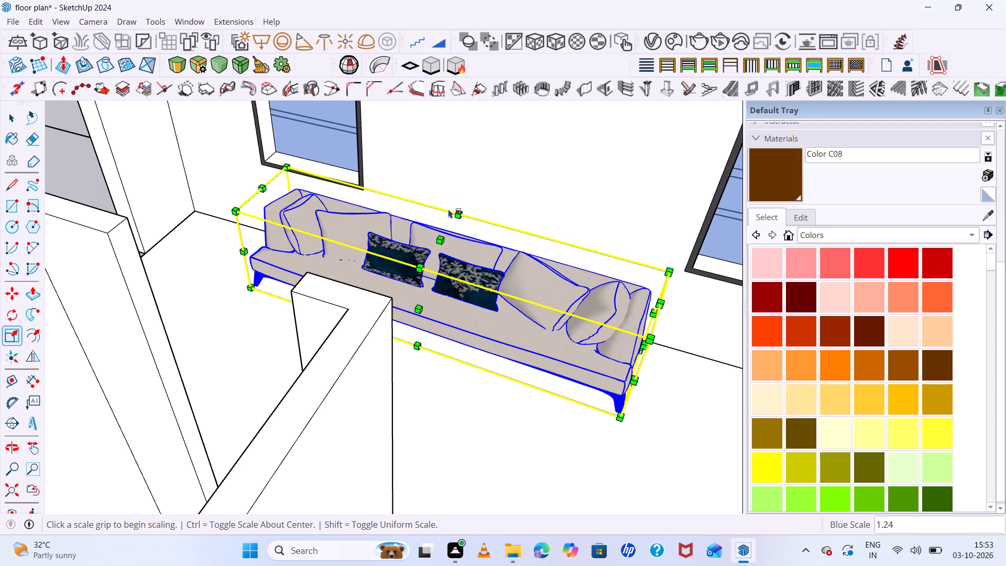
{"action": "left_click_drag", "start_coordinate": [440, 237], "coordinate": [453, 178]}
Scale the sofa down to about 0.73 of its length and about 0.61 of its height, and deselect it.
{"action": "middle_click_drag", "start_coordinate": [430, 288], "coordinate": [575, 314]}
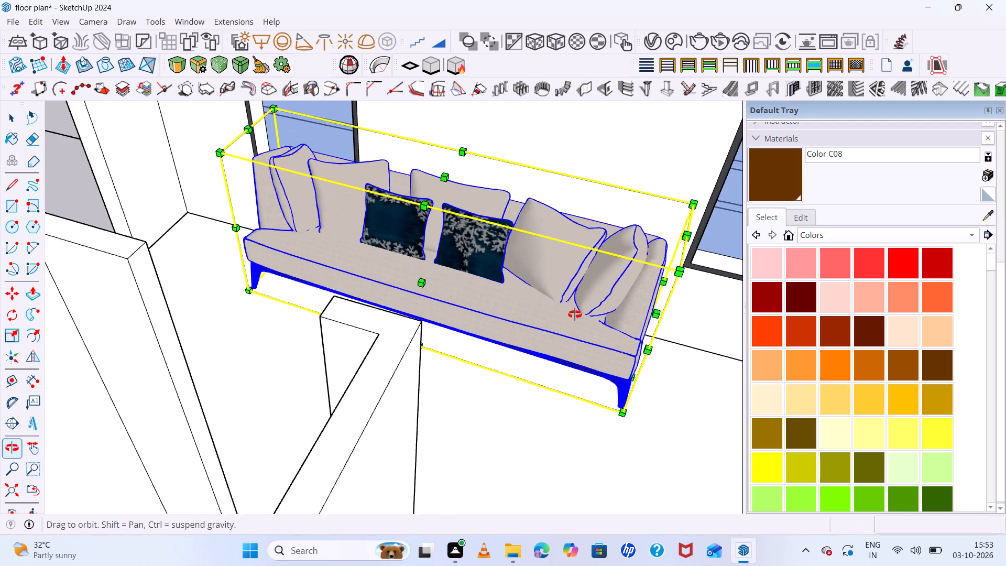
{"action": "middle_click_drag", "start_coordinate": [575, 314], "coordinate": [705, 324]}
{"action": "middle_click", "coordinate": [705, 324]}
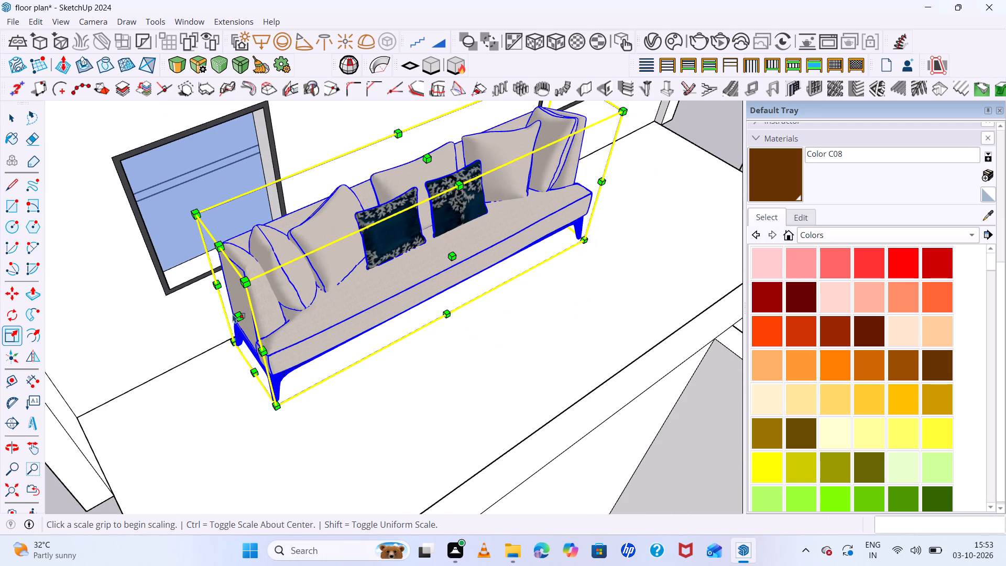
{"action": "left_click_drag", "start_coordinate": [236, 314], "coordinate": [356, 271]}
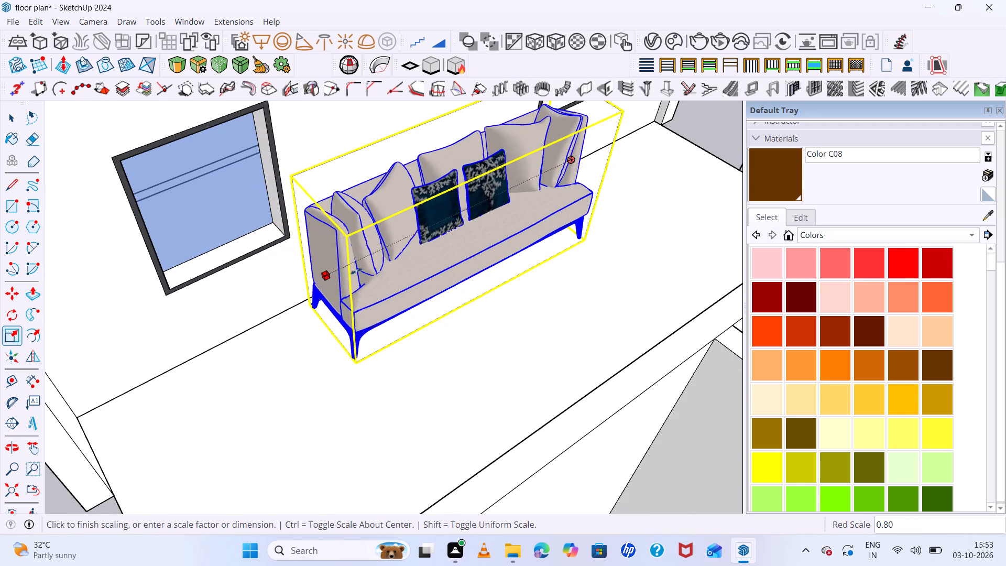
{"action": "left_click_drag", "start_coordinate": [356, 271], "coordinate": [348, 276]}
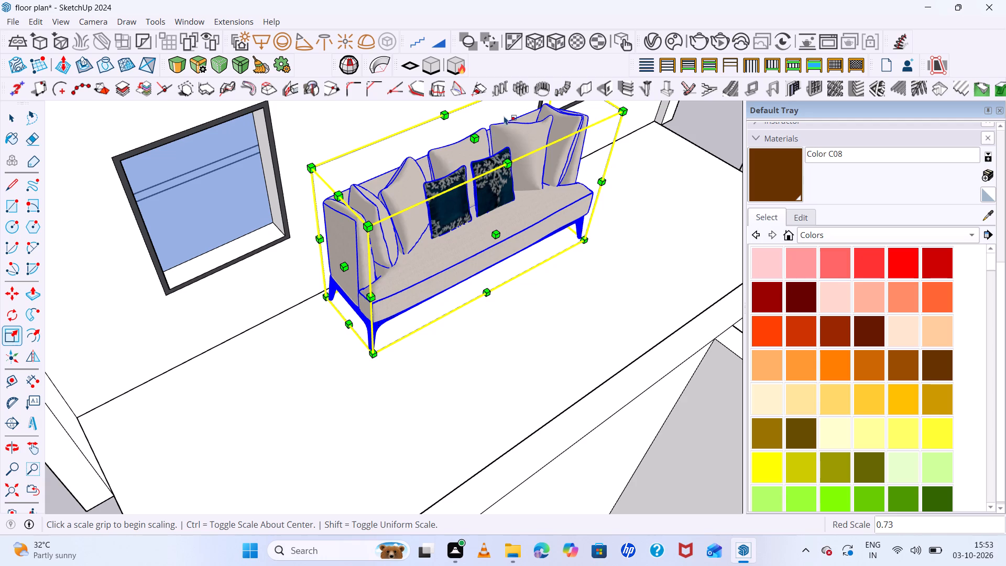
{"action": "left_click", "coordinate": [469, 134]}
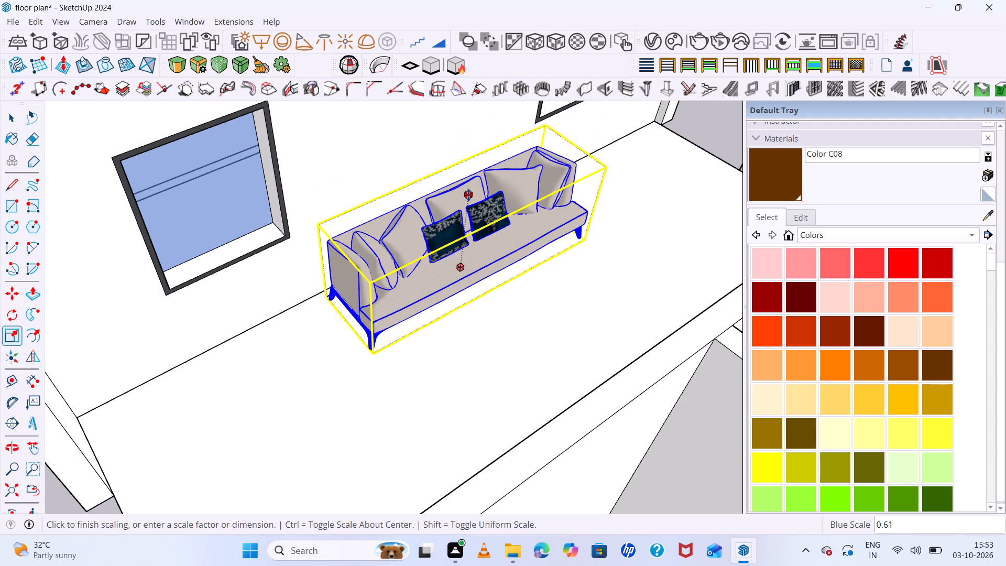
{"action": "left_click", "coordinate": [468, 192]}
{"action": "scroll", "coordinate": [370, 206], "scroll_direction": "down", "scroll_amount": 10}
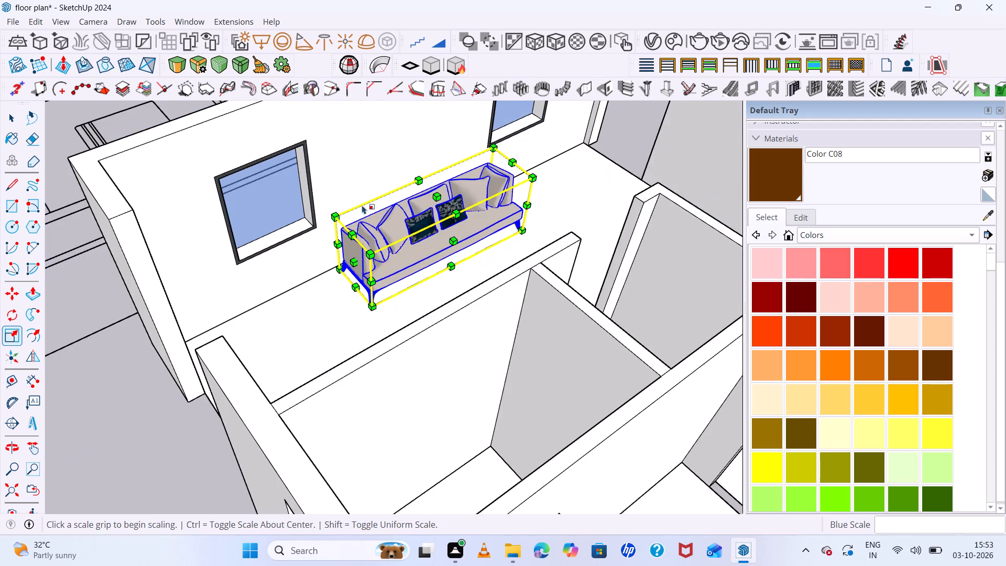
{"action": "scroll", "coordinate": [362, 205], "scroll_direction": "down", "scroll_amount": 3}
{"action": "middle_click_drag", "start_coordinate": [430, 227], "coordinate": [70, 213]}
{"action": "scroll", "coordinate": [427, 264], "scroll_direction": "down", "scroll_amount": 6}
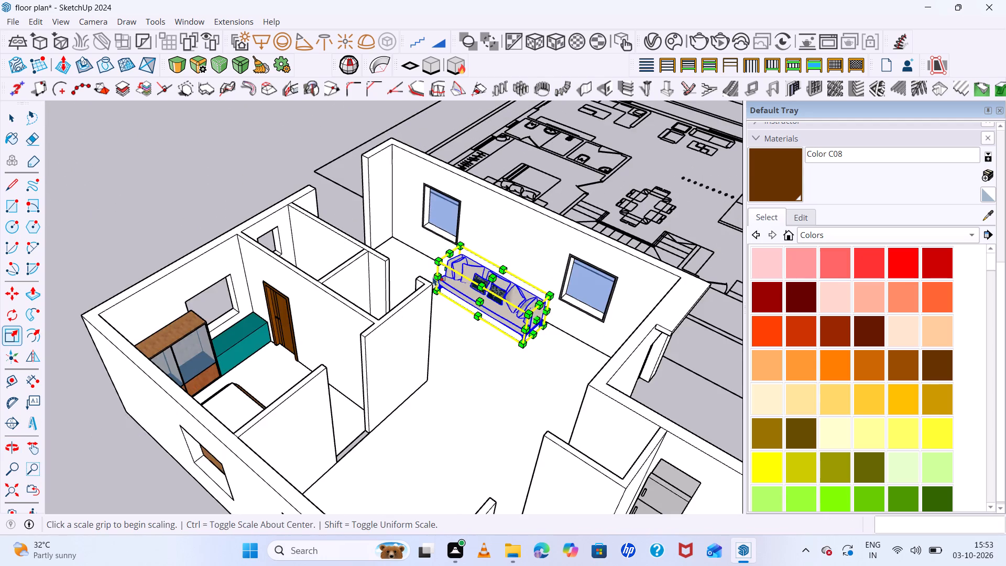
{"action": "middle_click_drag", "start_coordinate": [448, 280], "coordinate": [218, 240]}
{"action": "key", "text": "space"}
{"action": "left_click", "coordinate": [564, 193]}
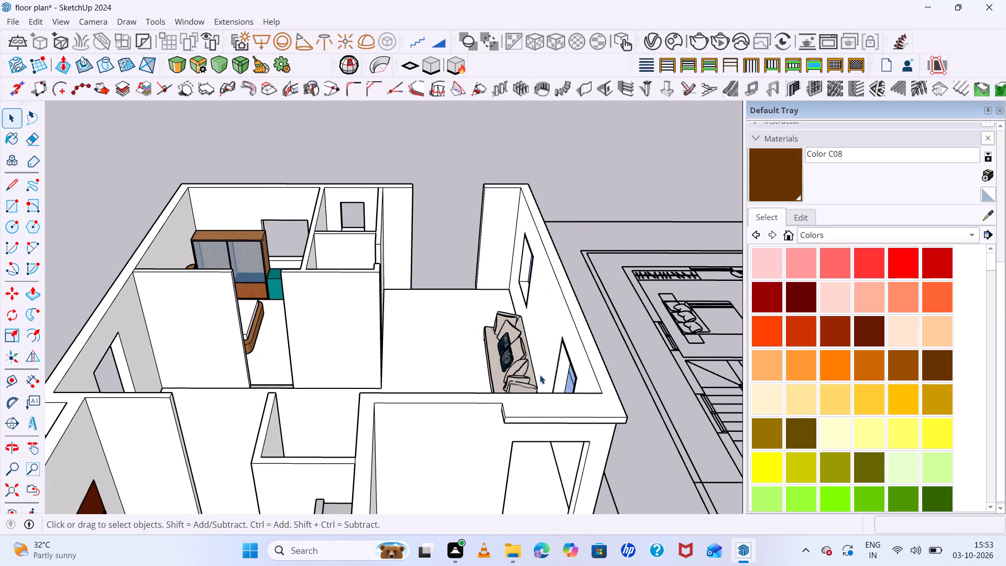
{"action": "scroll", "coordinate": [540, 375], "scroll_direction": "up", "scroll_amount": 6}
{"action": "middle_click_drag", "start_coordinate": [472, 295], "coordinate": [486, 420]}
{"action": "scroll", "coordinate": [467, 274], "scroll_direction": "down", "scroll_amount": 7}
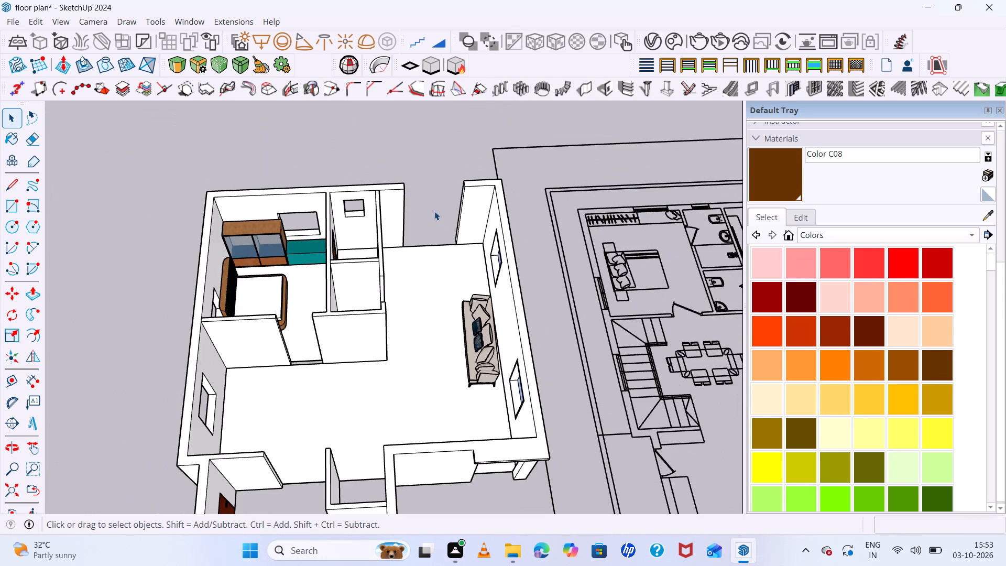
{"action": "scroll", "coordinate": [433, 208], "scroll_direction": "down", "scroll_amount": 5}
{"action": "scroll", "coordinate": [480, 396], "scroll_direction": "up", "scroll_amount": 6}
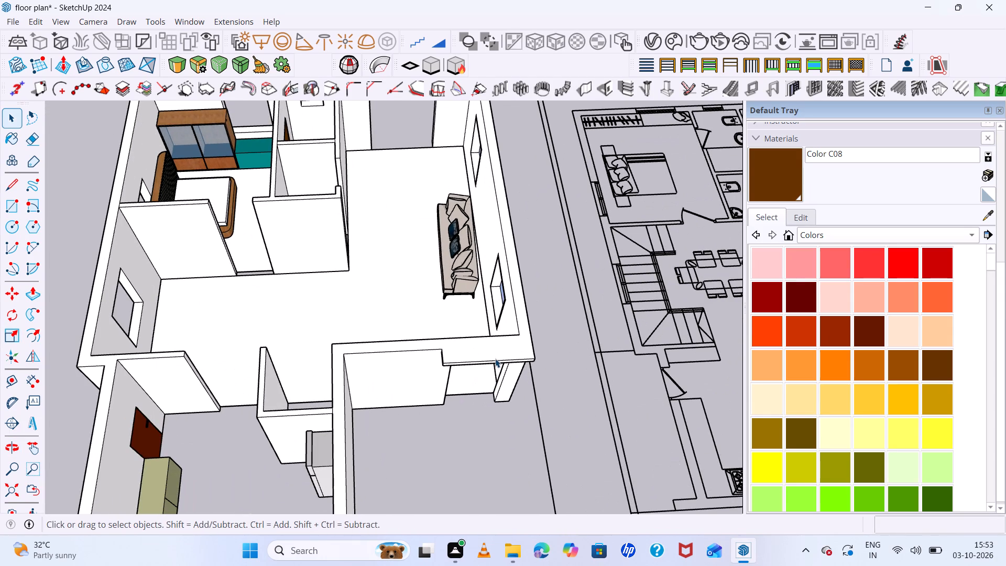
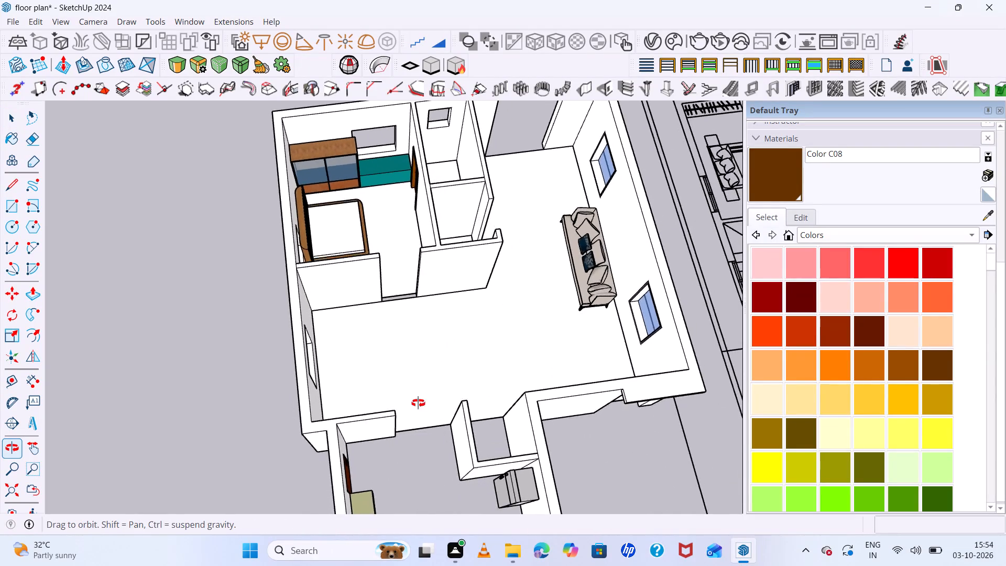
Open the bedroom floor group for editing and draw a rectangle filling the doorway gap between bedroom and living room.
{"action": "middle_click", "coordinate": [406, 458]}
{"action": "scroll", "coordinate": [426, 290], "scroll_direction": "up", "scroll_amount": 13}
{"action": "triple_click", "coordinate": [385, 257]}
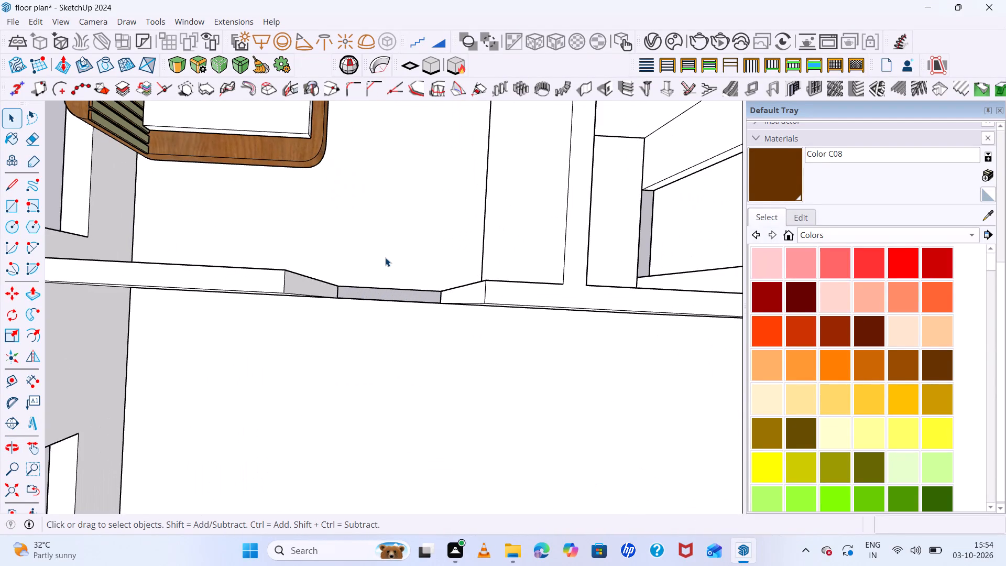
{"action": "scroll", "coordinate": [386, 268], "scroll_direction": "up", "scroll_amount": 5}
{"action": "left_click", "coordinate": [396, 277]}
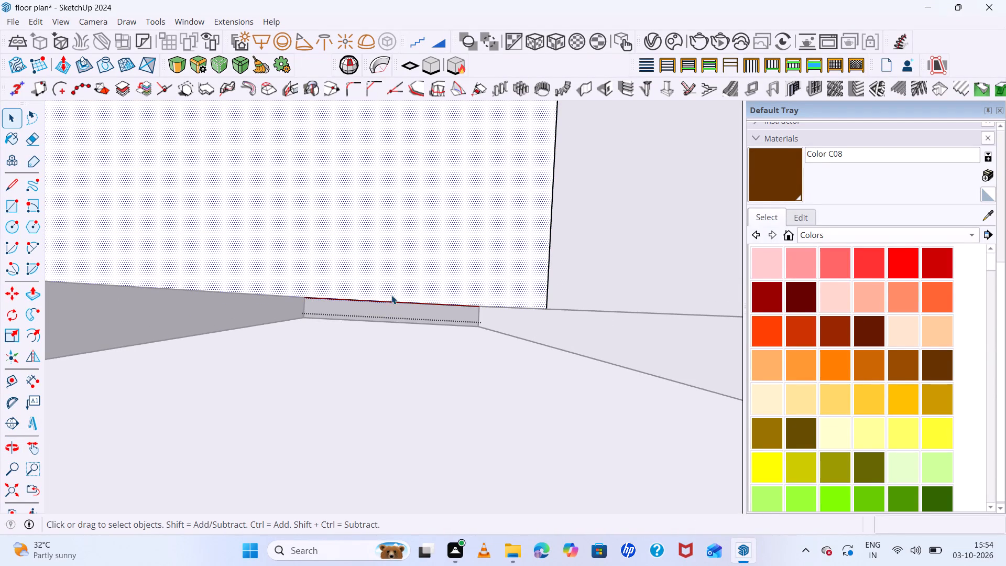
{"action": "key", "text": "r"}
{"action": "left_click", "coordinate": [303, 302]}
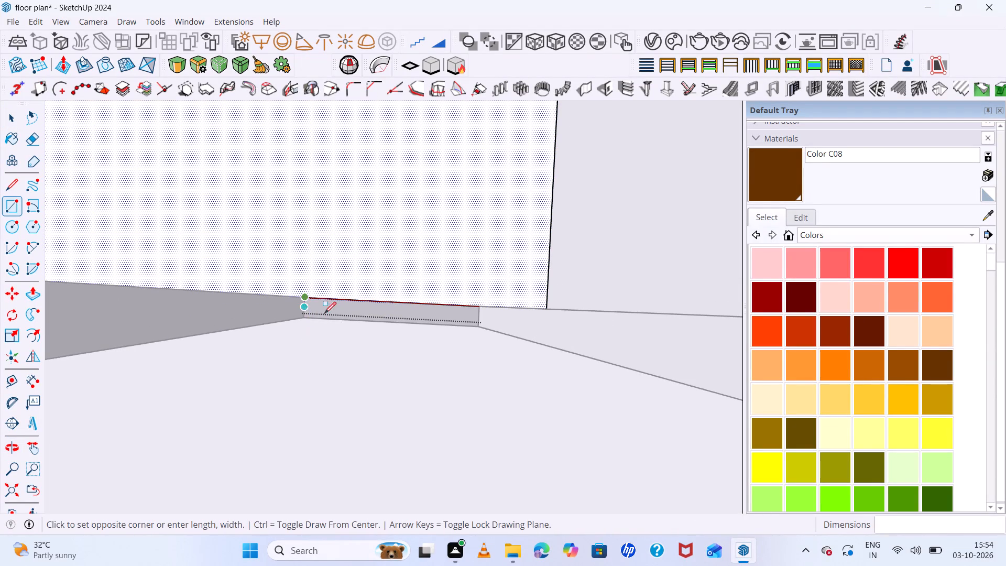
{"action": "left_click", "coordinate": [477, 330]}
Erase the edge between the bedroom floor and its doorway patch, and close the floor group.
{"action": "key", "text": "space"}
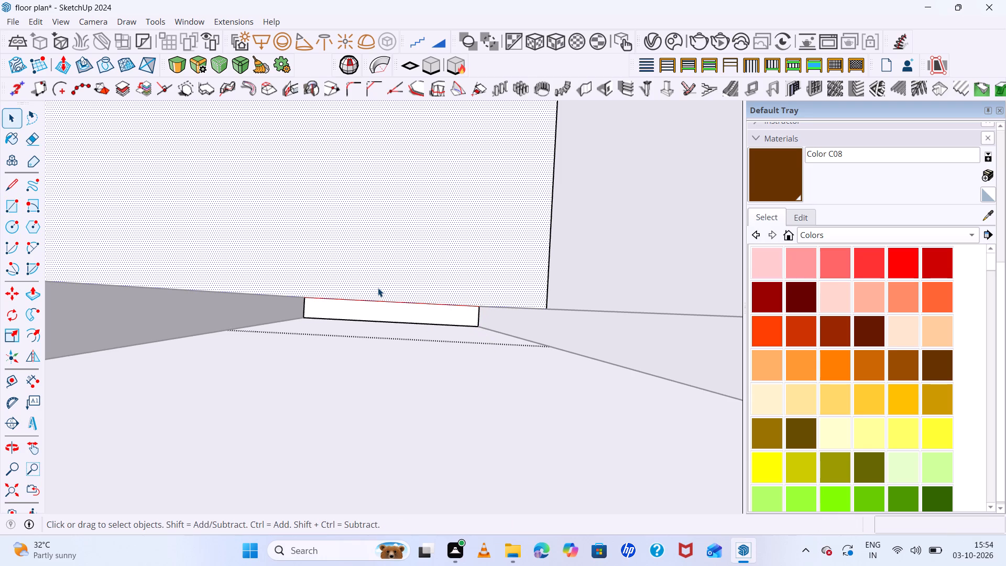
{"action": "key", "text": "e"}
{"action": "left_click", "coordinate": [379, 306]}
{"action": "left_click", "coordinate": [386, 302]}
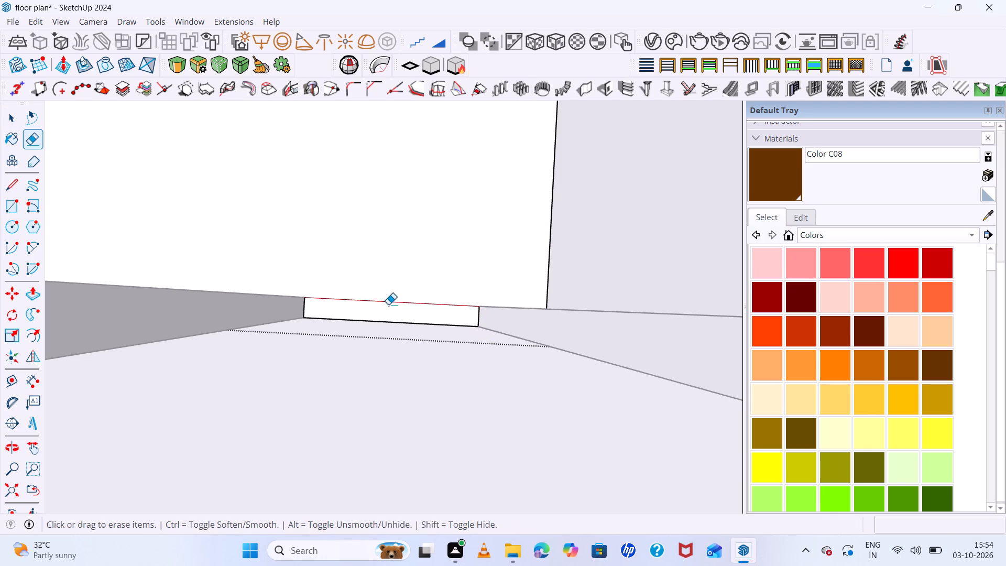
{"action": "scroll", "coordinate": [392, 298], "scroll_direction": "down", "scroll_amount": 20}
{"action": "key", "text": "v"}
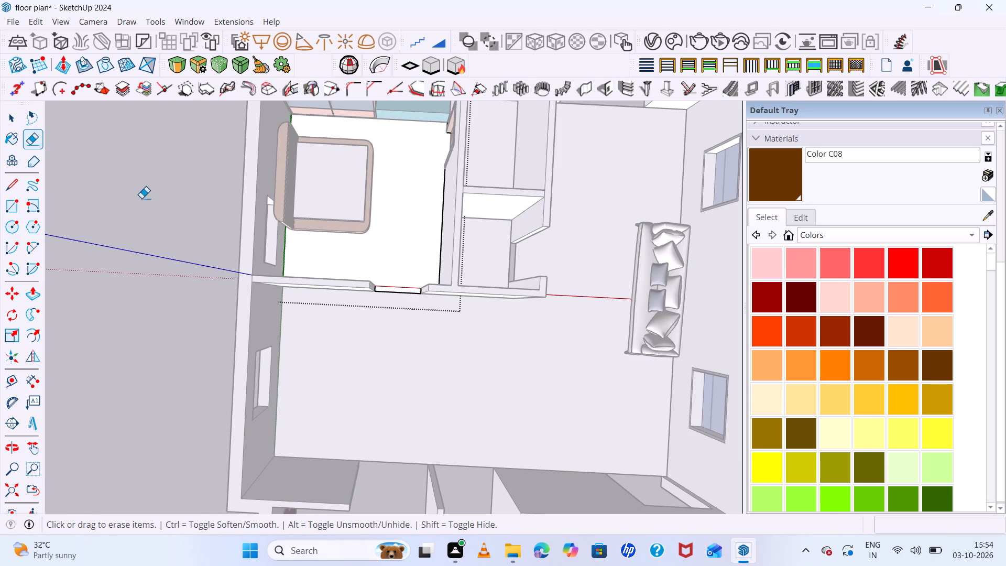
{"action": "left_click", "coordinate": [152, 199]}
{"action": "key", "text": "v"}
{"action": "left_click", "coordinate": [186, 231]}
{"action": "key", "text": "space"}
{"action": "left_click", "coordinate": [189, 231]}
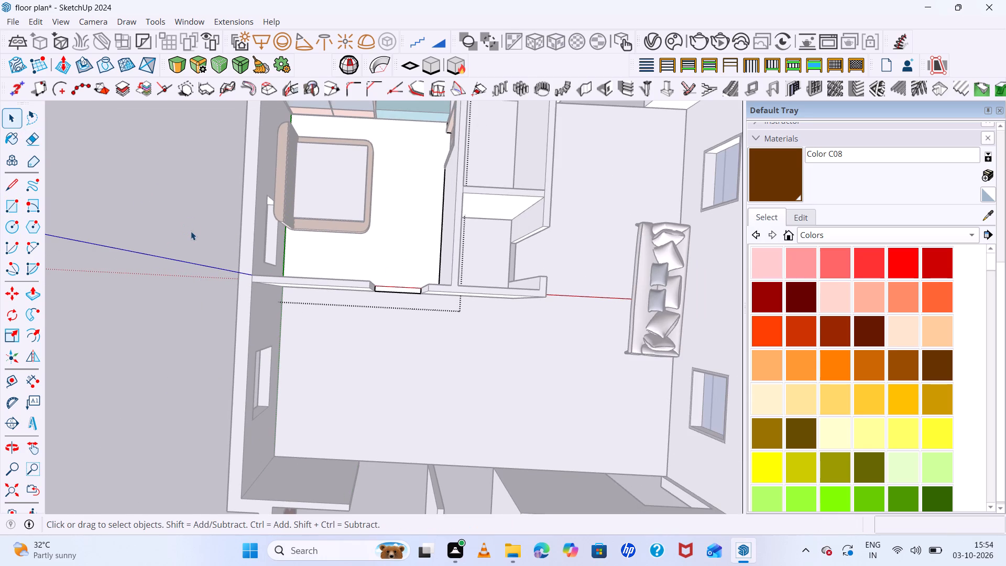
Examine the house model's floors, sofa placement and entrance from above and from outside.
{"action": "scroll", "coordinate": [186, 241], "scroll_direction": "down", "scroll_amount": 8}
{"action": "middle_click_drag", "start_coordinate": [368, 293], "coordinate": [461, 173]}
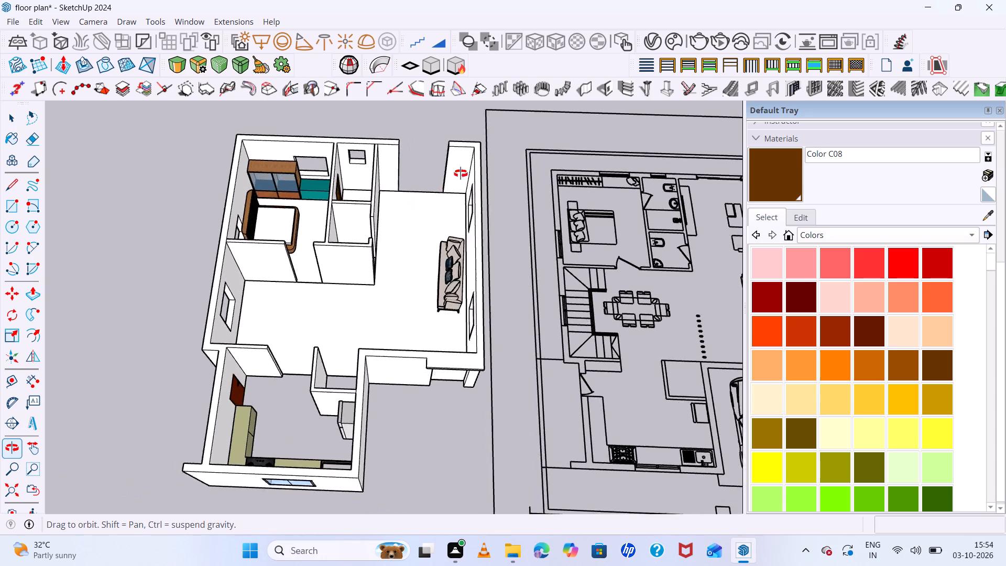
{"action": "middle_click_drag", "start_coordinate": [461, 173], "coordinate": [691, 233]}
{"action": "middle_click_drag", "start_coordinate": [675, 244], "coordinate": [588, 268]}
{"action": "middle_click_drag", "start_coordinate": [584, 269], "coordinate": [284, 282]}
{"action": "middle_click_drag", "start_coordinate": [283, 280], "coordinate": [326, 216]}
{"action": "middle_click", "coordinate": [326, 216]}
{"action": "scroll", "coordinate": [323, 241], "scroll_direction": "up", "scroll_amount": 1}
{"action": "scroll", "coordinate": [371, 312], "scroll_direction": "down", "scroll_amount": 20}
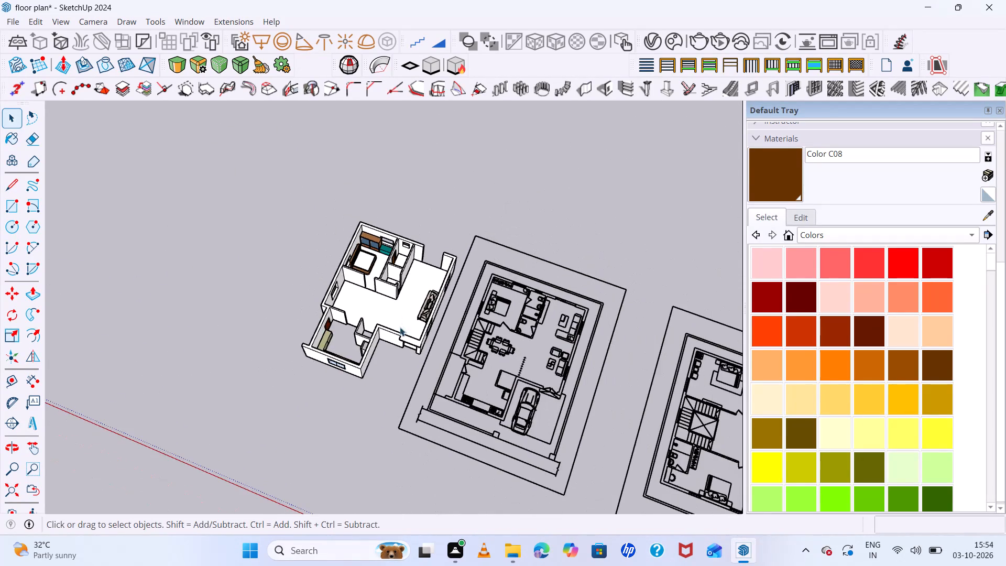
{"action": "middle_click_drag", "start_coordinate": [376, 405], "coordinate": [546, 419]}
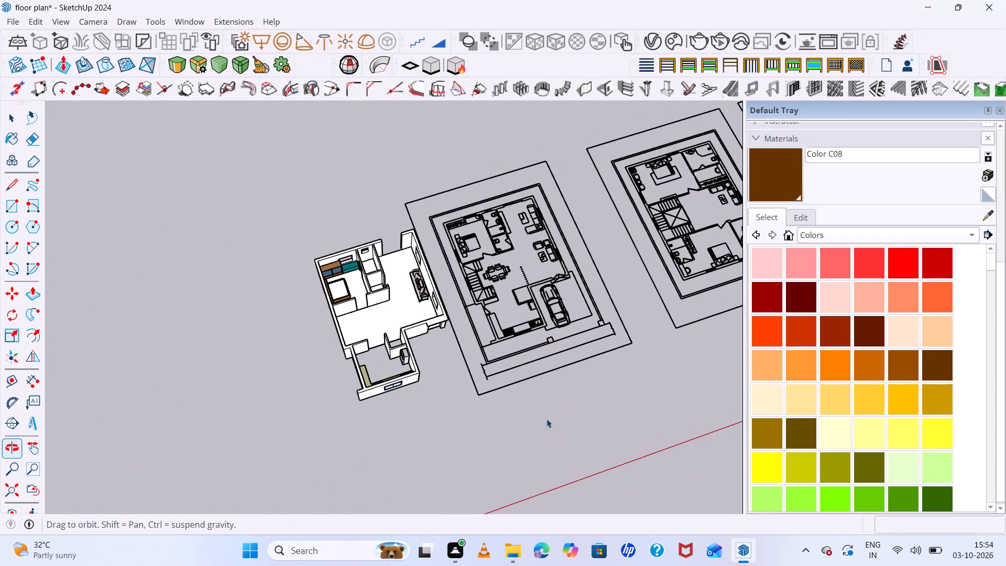
{"action": "scroll", "coordinate": [424, 125], "scroll_direction": "down", "scroll_amount": 5}
{"action": "scroll", "coordinate": [526, 234], "scroll_direction": "up", "scroll_amount": 7}
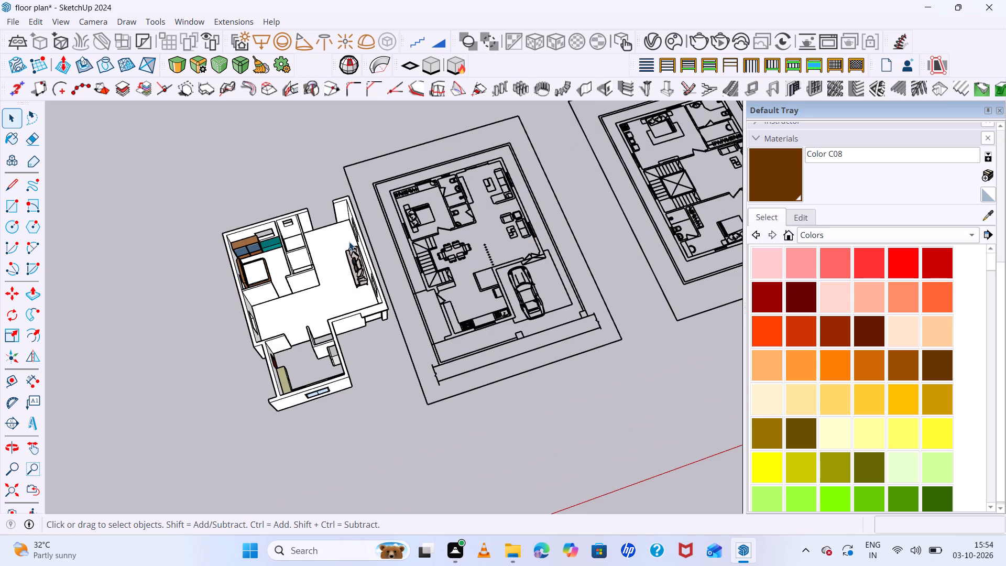
{"action": "scroll", "coordinate": [286, 234], "scroll_direction": "up", "scroll_amount": 7}
{"action": "scroll", "coordinate": [363, 311], "scroll_direction": "up", "scroll_amount": 1}
{"action": "middle_click_drag", "start_coordinate": [370, 299], "coordinate": [244, 188]}
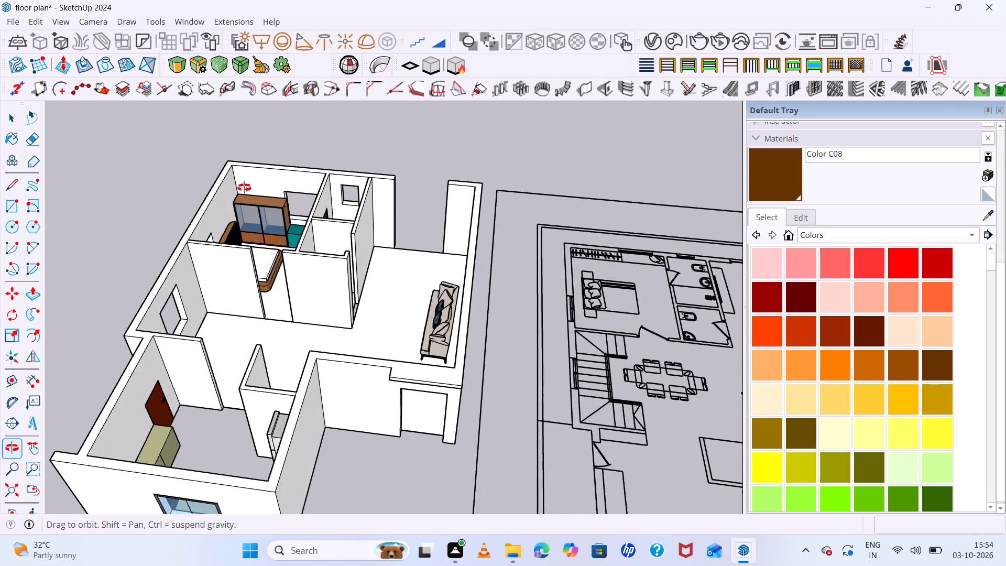
{"action": "middle_click_drag", "start_coordinate": [244, 188], "coordinate": [387, 157]}
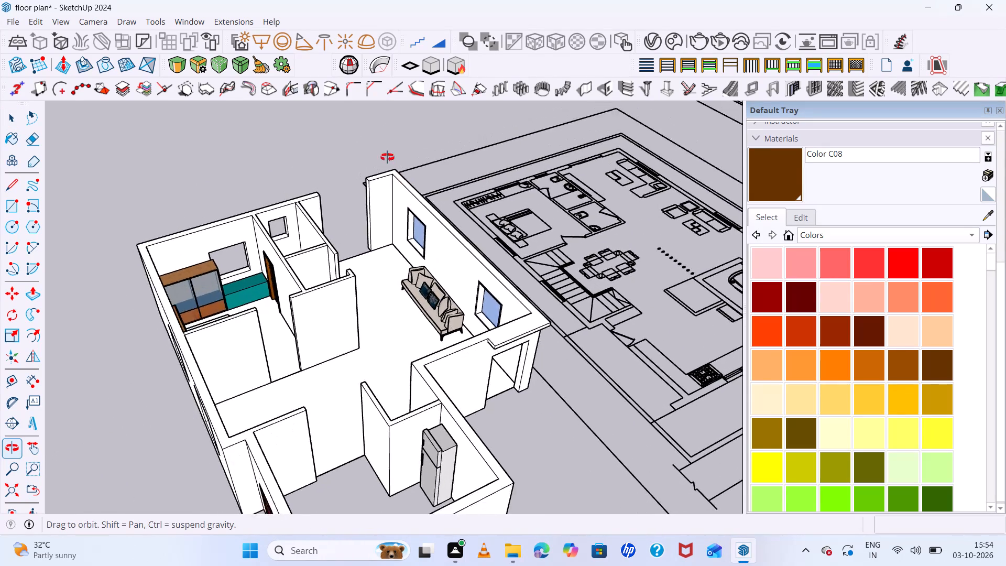
{"action": "middle_click_drag", "start_coordinate": [387, 157], "coordinate": [205, 145]}
{"action": "middle_click", "coordinate": [205, 145]}
{"action": "scroll", "coordinate": [434, 319], "scroll_direction": "up", "scroll_amount": 7}
{"action": "middle_click_drag", "start_coordinate": [471, 325], "coordinate": [660, 358]}
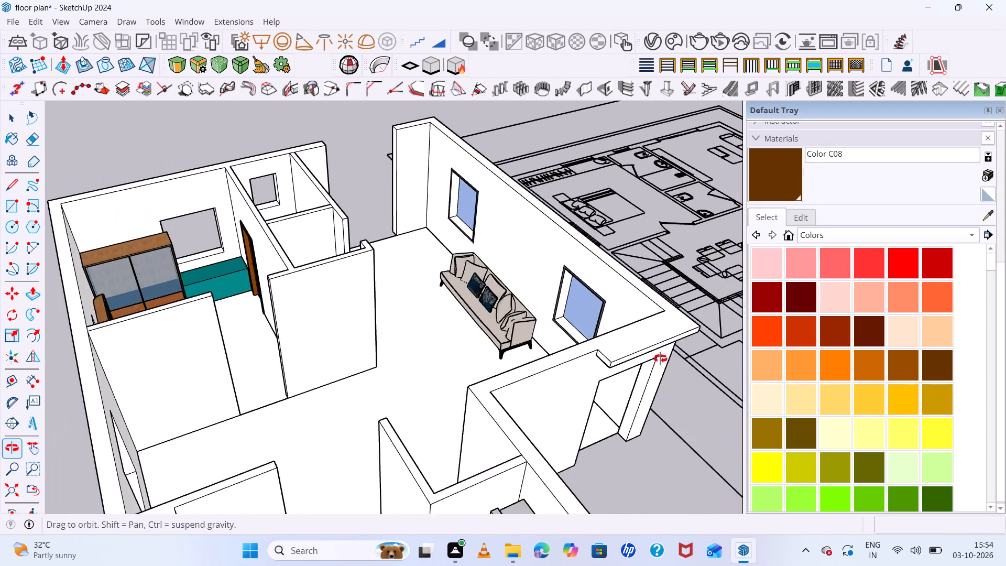
{"action": "middle_click_drag", "start_coordinate": [660, 358], "coordinate": [533, 198]}
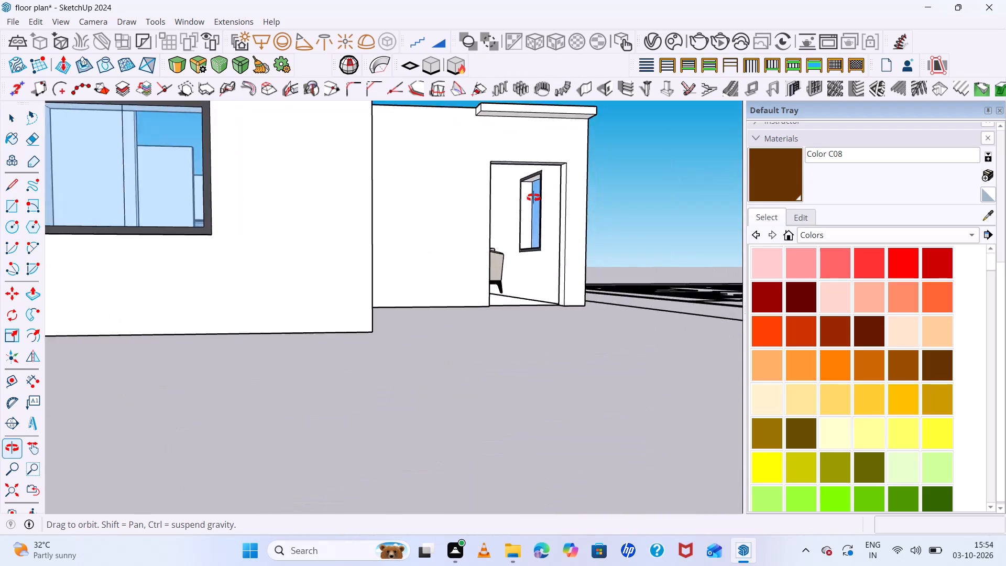
{"action": "middle_click_drag", "start_coordinate": [533, 198], "coordinate": [488, 320]}
{"action": "middle_click", "coordinate": [489, 323]}
{"action": "scroll", "coordinate": [493, 323], "scroll_direction": "up", "scroll_amount": 1}
{"action": "scroll", "coordinate": [507, 294], "scroll_direction": "down", "scroll_amount": 16}
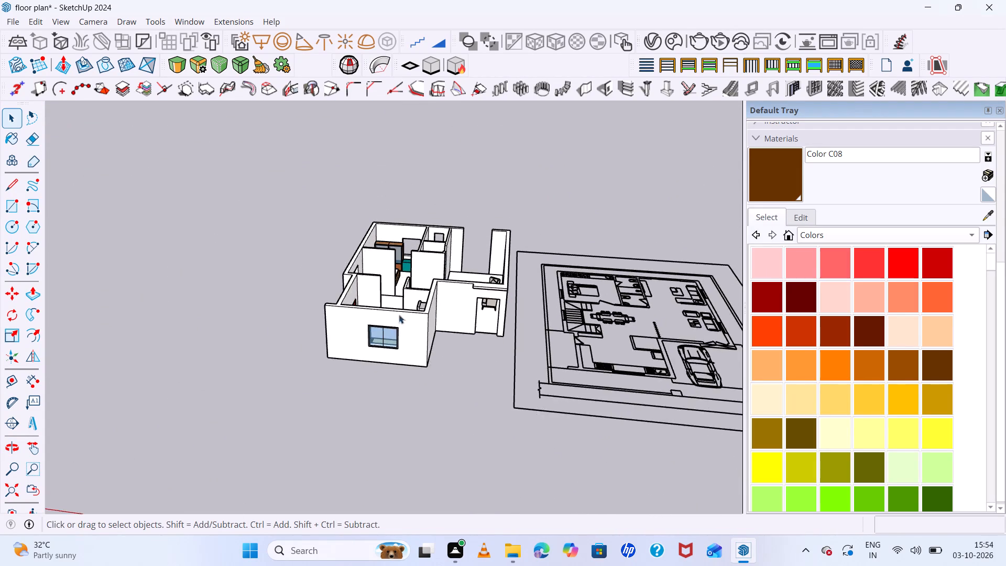
{"action": "scroll", "coordinate": [383, 315], "scroll_direction": "up", "scroll_amount": 14}
{"action": "middle_click_drag", "start_coordinate": [412, 322], "coordinate": [606, 415]}
{"action": "middle_click", "coordinate": [606, 415]}
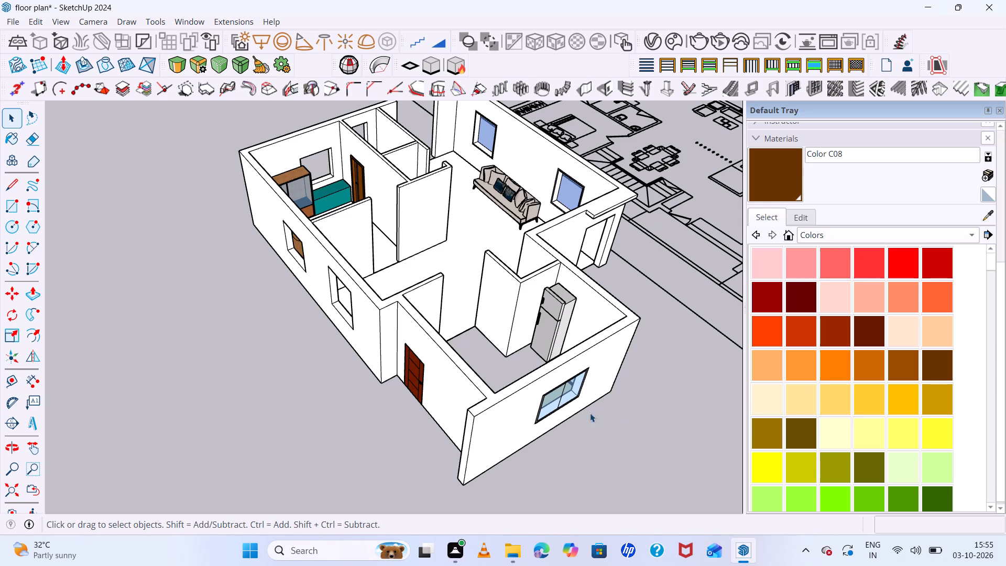
Examine the house from all sides and compare its unfloored kitchen end with the ground-floor plan.
{"action": "scroll", "coordinate": [441, 334], "scroll_direction": "down", "scroll_amount": 3}
{"action": "middle_click_drag", "start_coordinate": [542, 323], "coordinate": [432, 212]}
{"action": "middle_click_drag", "start_coordinate": [429, 211], "coordinate": [406, 198]}
{"action": "middle_click_drag", "start_coordinate": [399, 195], "coordinate": [392, 197]}
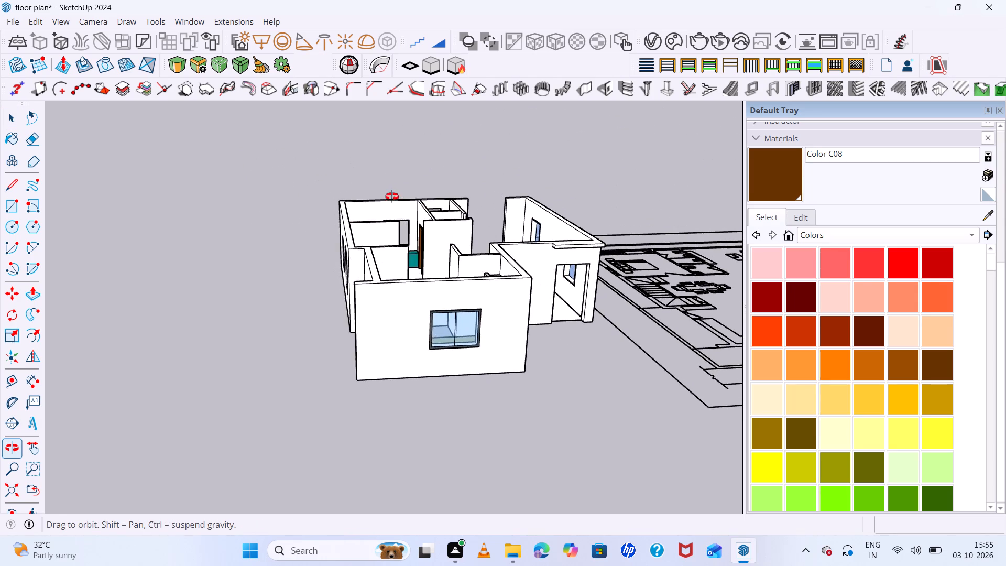
{"action": "middle_click_drag", "start_coordinate": [392, 197], "coordinate": [390, 200]}
{"action": "middle_click_drag", "start_coordinate": [585, 333], "coordinate": [881, 325]}
{"action": "middle_click_drag", "start_coordinate": [557, 282], "coordinate": [730, 375]}
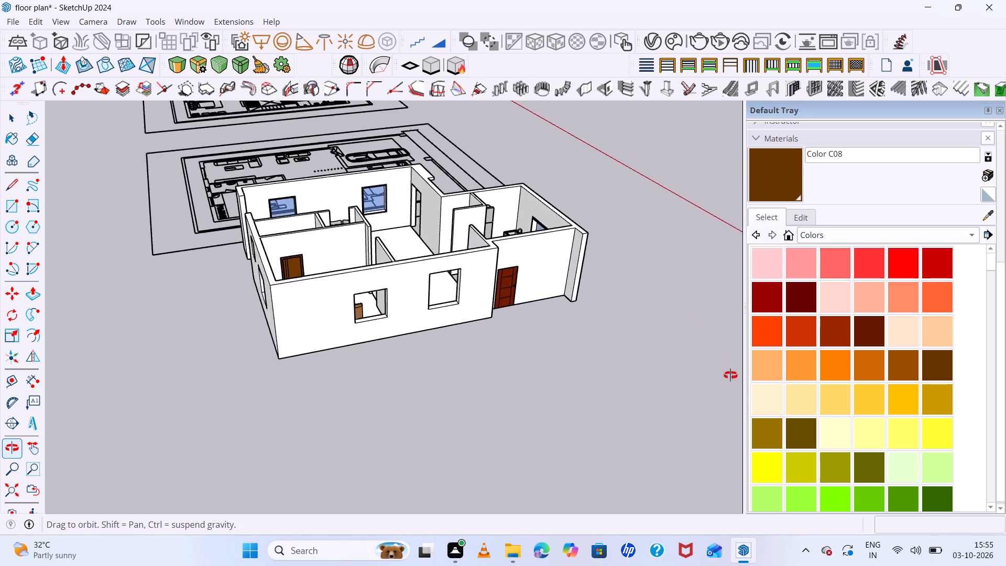
{"action": "middle_click_drag", "start_coordinate": [730, 375], "coordinate": [549, 395]}
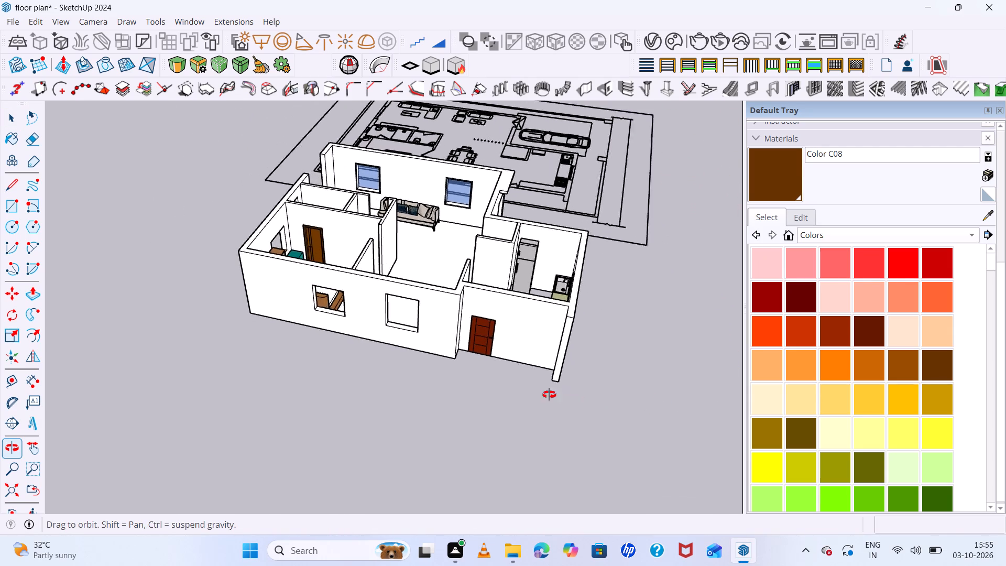
{"action": "middle_click_drag", "start_coordinate": [549, 395], "coordinate": [407, 390]}
{"action": "middle_click_drag", "start_coordinate": [594, 301], "coordinate": [428, 313]}
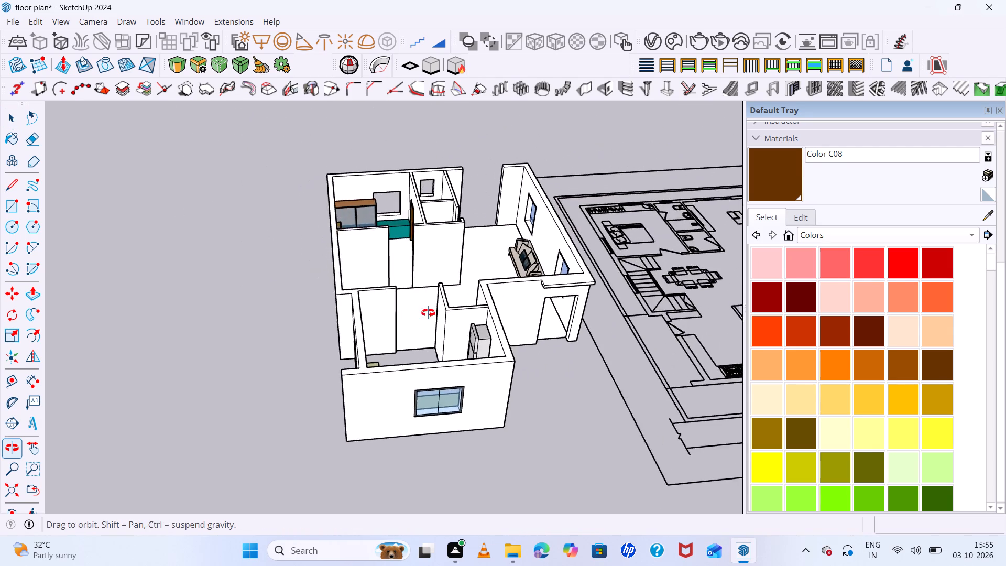
{"action": "middle_click_drag", "start_coordinate": [428, 313], "coordinate": [392, 318]}
{"action": "scroll", "coordinate": [403, 306], "scroll_direction": "down", "scroll_amount": 4}
{"action": "scroll", "coordinate": [719, 359], "scroll_direction": "up", "scroll_amount": 4}
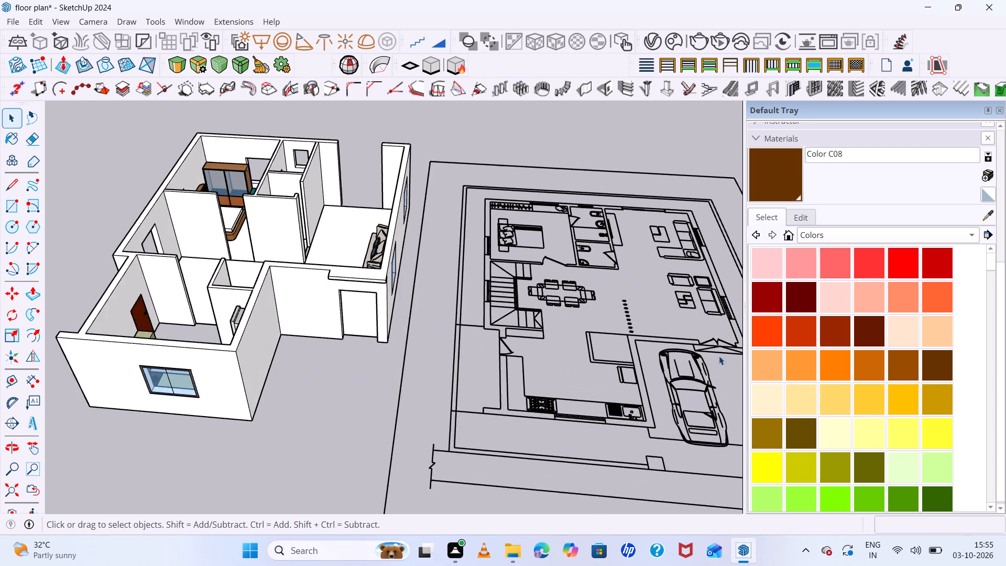
{"action": "scroll", "coordinate": [719, 356], "scroll_direction": "up", "scroll_amount": 2}
{"action": "scroll", "coordinate": [717, 349], "scroll_direction": "down", "scroll_amount": 4}
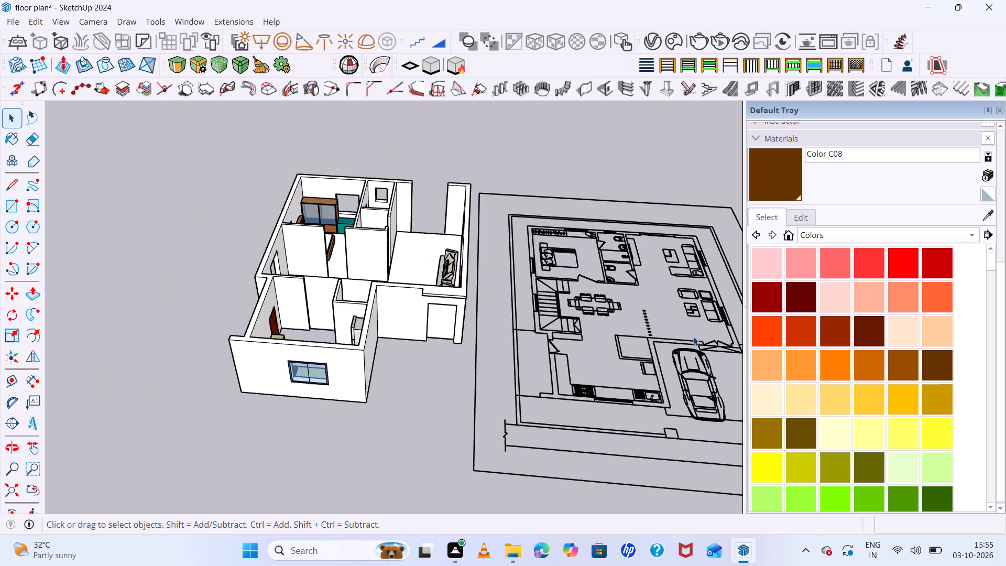
{"action": "middle_click_drag", "start_coordinate": [522, 316], "coordinate": [556, 378]}
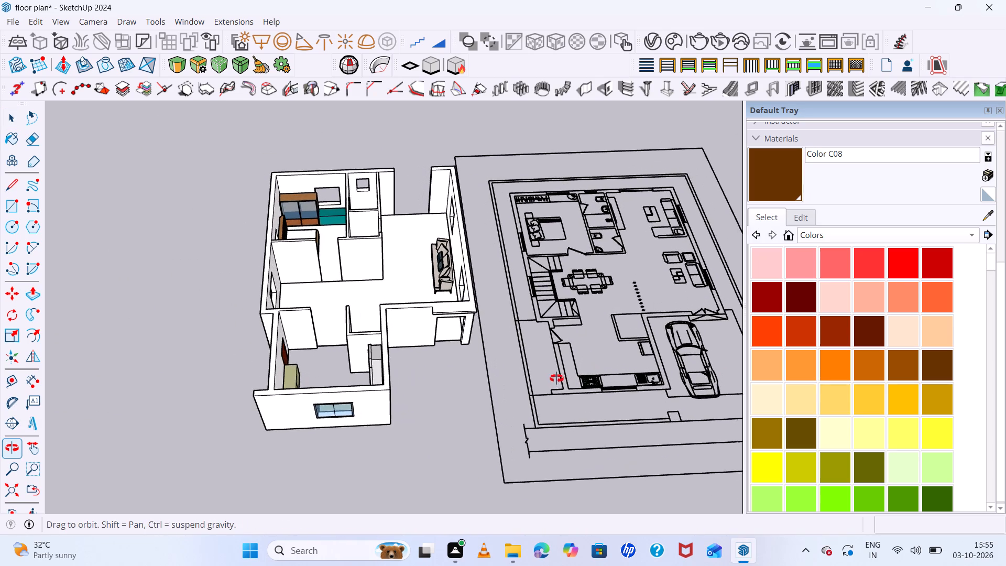
{"action": "middle_click_drag", "start_coordinate": [556, 378], "coordinate": [556, 375]}
Trace the kitchen floor on the plan from the stair corner, 12' along the door wall, 13' 9" along the window wall, and around the small enclosure.
{"action": "scroll", "coordinate": [584, 325], "scroll_direction": "up", "scroll_amount": 5}
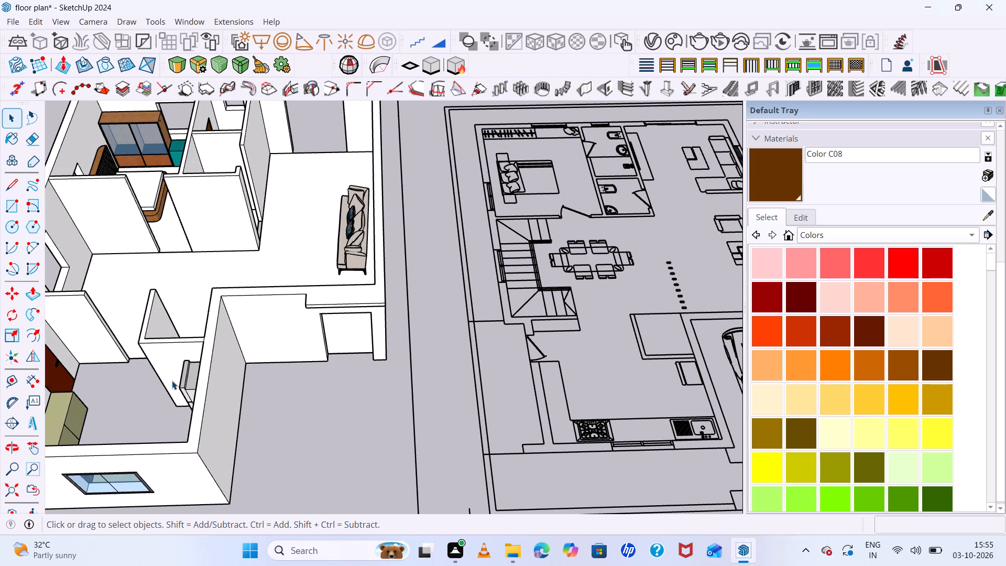
{"action": "scroll", "coordinate": [413, 292], "scroll_direction": "down", "scroll_amount": 5}
{"action": "scroll", "coordinate": [649, 313], "scroll_direction": "up", "scroll_amount": 5}
{"action": "scroll", "coordinate": [548, 234], "scroll_direction": "down", "scroll_amount": 5}
{"action": "scroll", "coordinate": [613, 348], "scroll_direction": "up", "scroll_amount": 5}
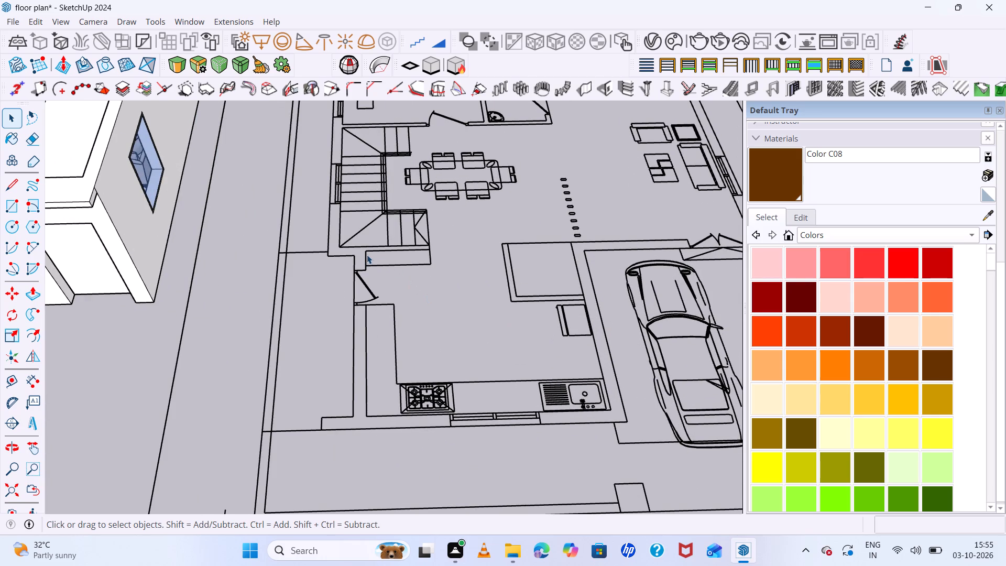
{"action": "key", "text": "l"}
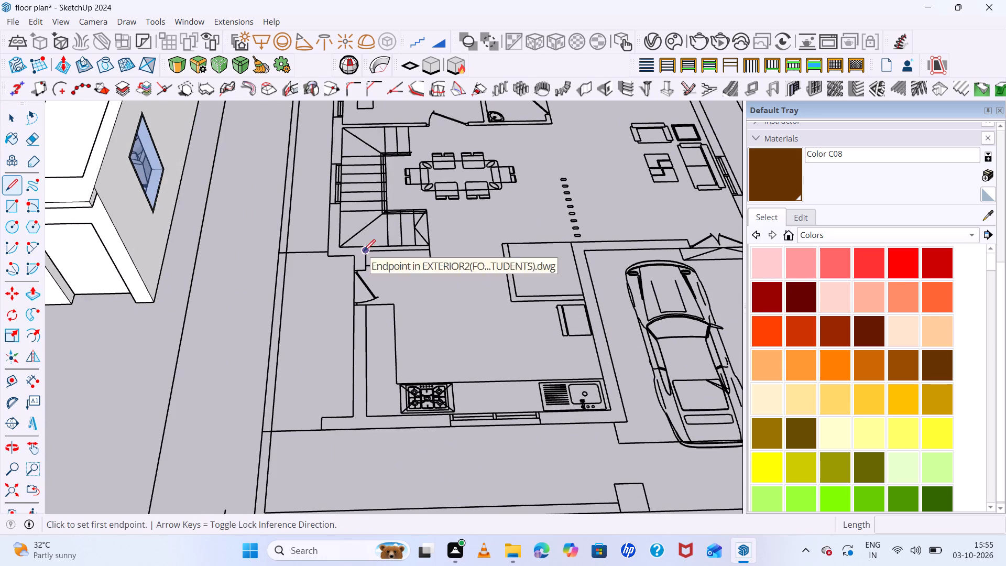
{"action": "left_click", "coordinate": [366, 251]}
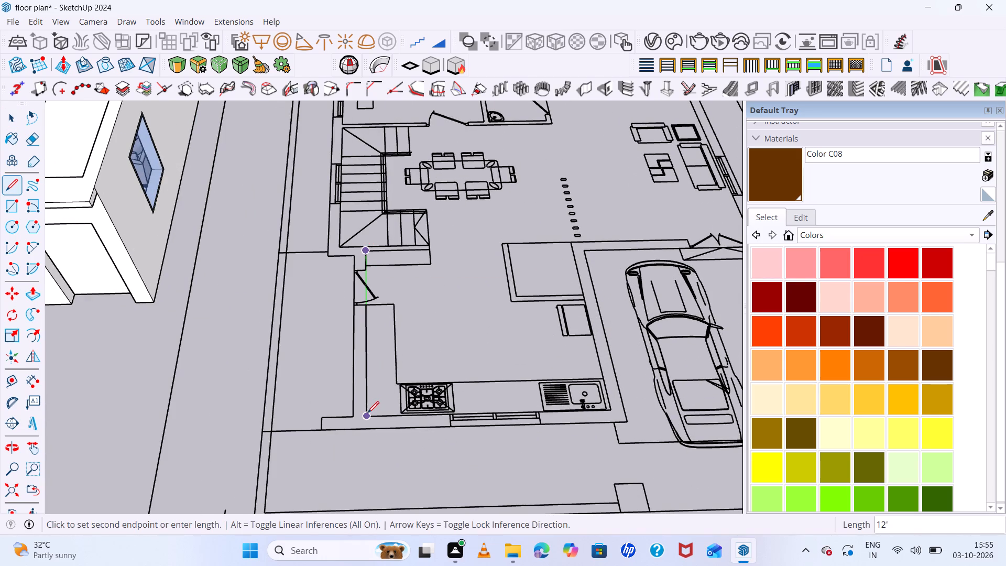
{"action": "left_click", "coordinate": [367, 414]}
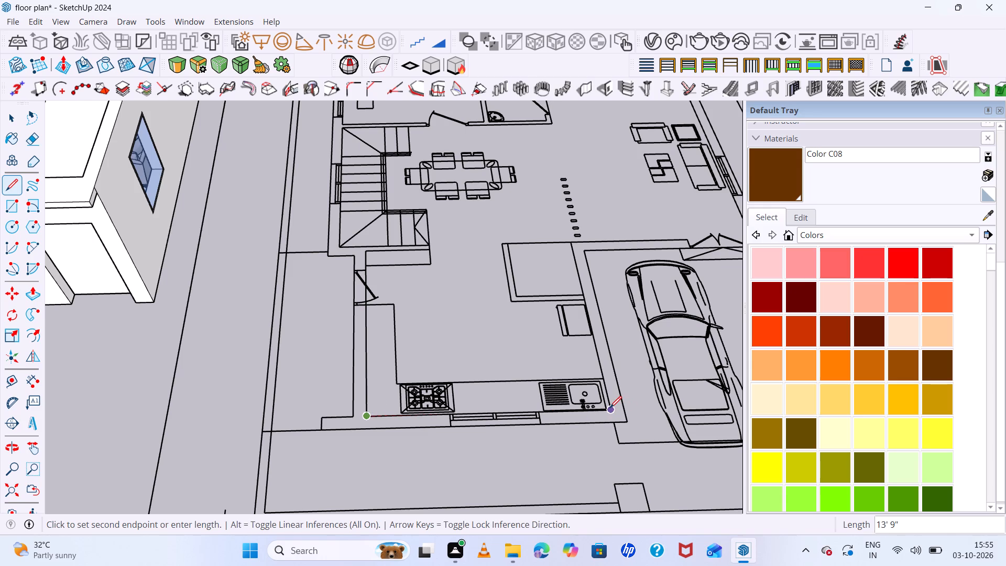
{"action": "left_click", "coordinate": [610, 409]}
{"action": "left_click", "coordinate": [585, 299]}
{"action": "left_click", "coordinate": [513, 301]}
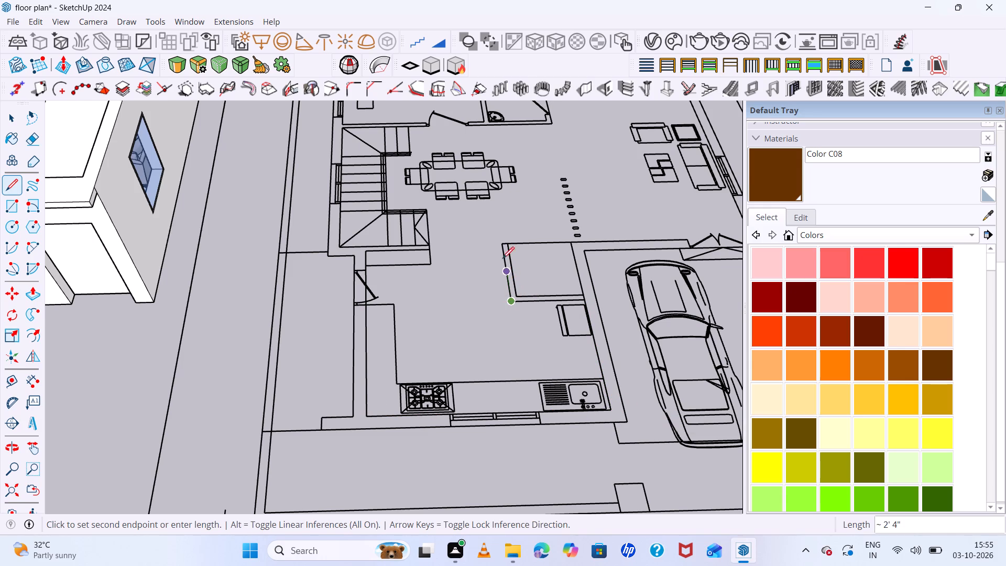
{"action": "left_click", "coordinate": [504, 243]}
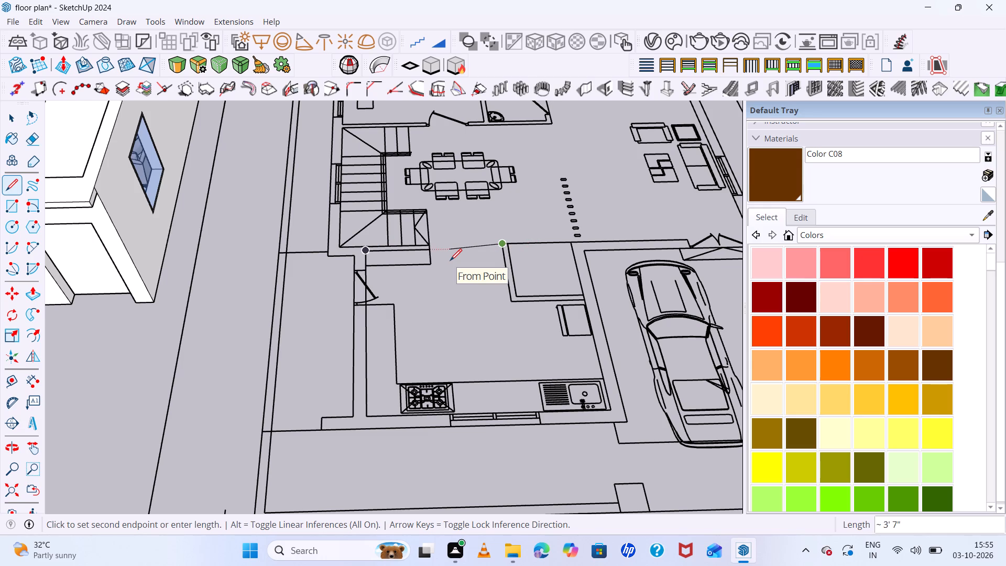
Close the kitchen floor outline with a straight line about 9' 2" long from the stair corner to the small enclosure's wall.
{"action": "key", "text": "ctrl+z"}
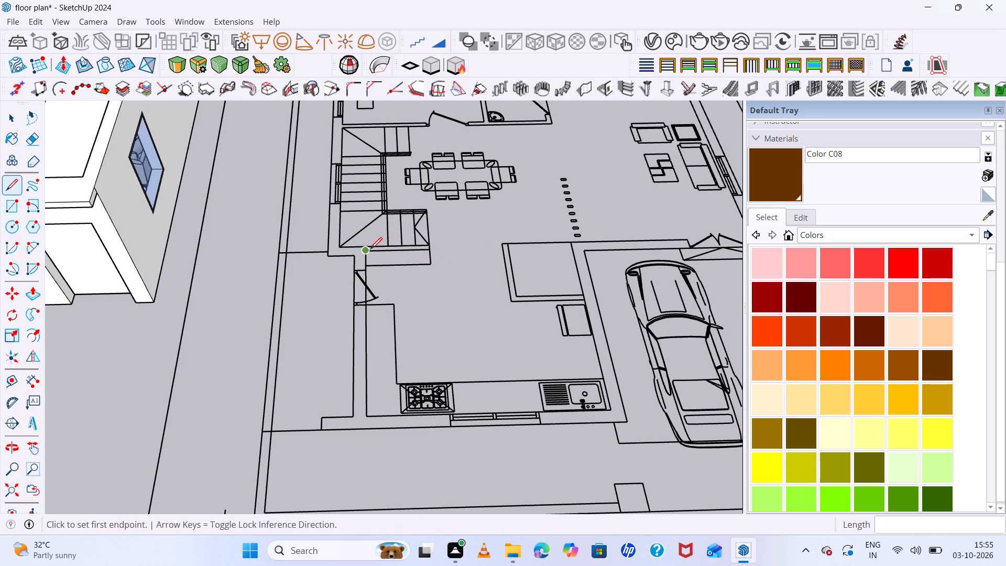
{"action": "left_click", "coordinate": [369, 251]}
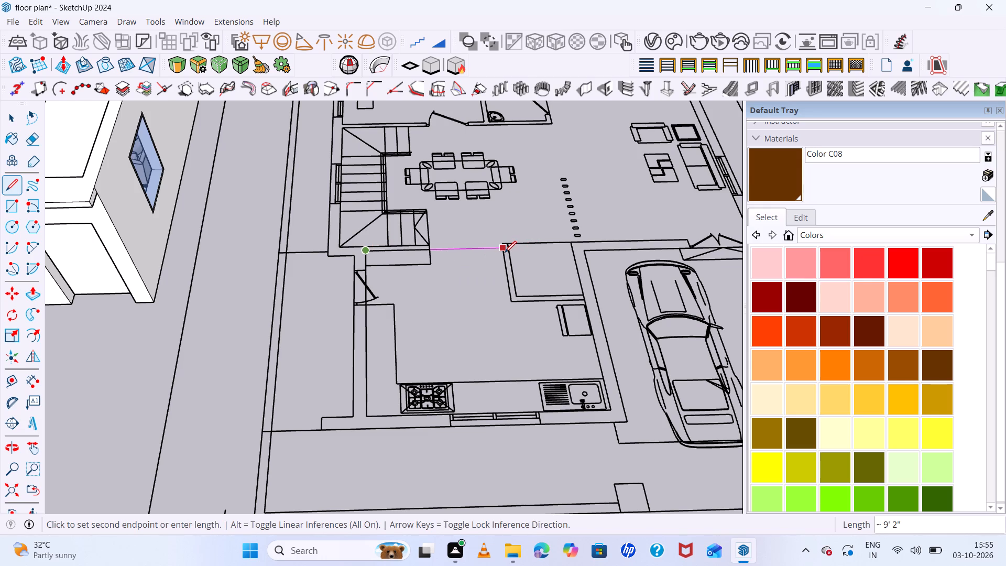
{"action": "left_click", "coordinate": [505, 253]}
{"action": "key", "text": "space"}
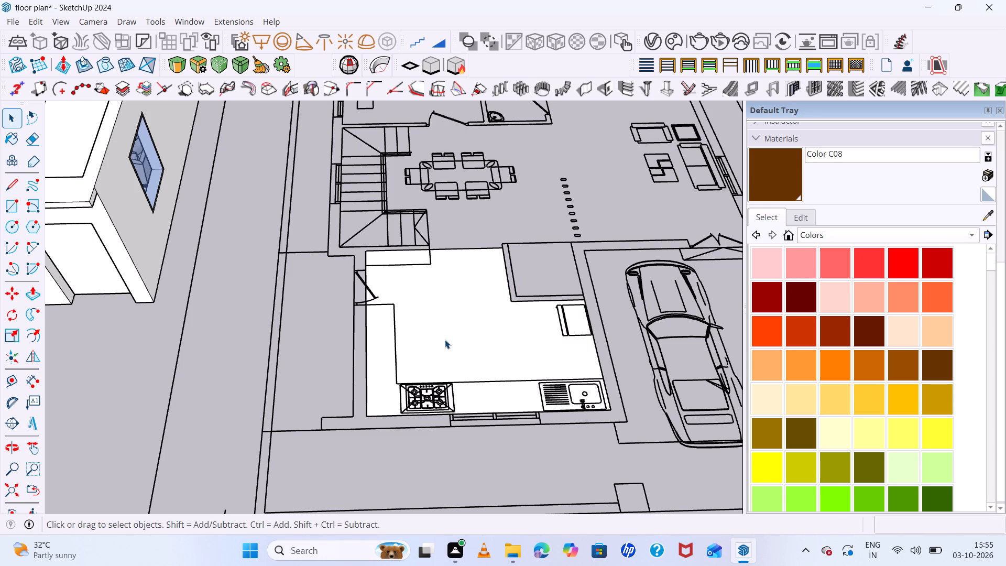
Group the white kitchen floor face on the plan together with its bounding edges.
{"action": "left_click", "coordinate": [445, 340]}
{"action": "key", "text": "m"}
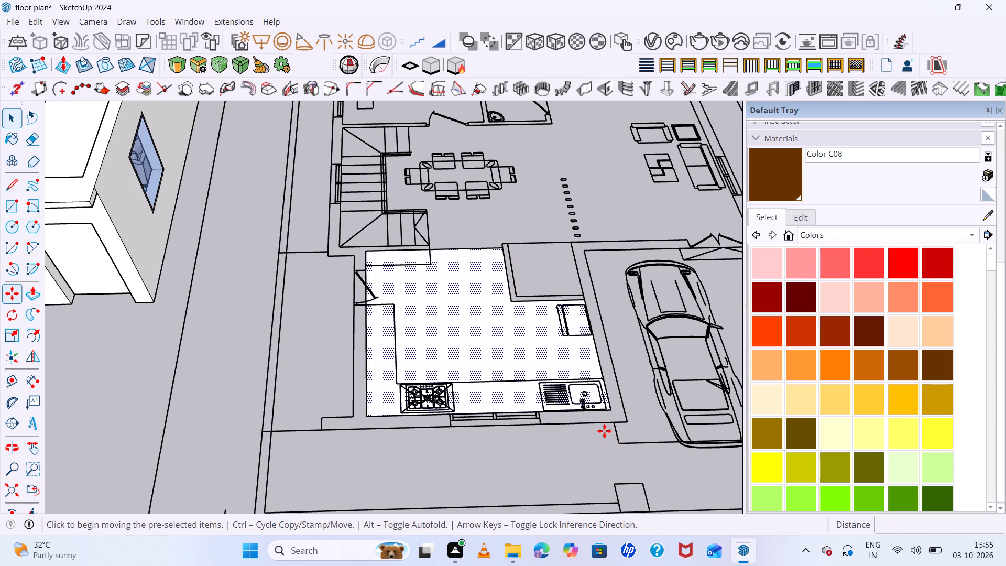
{"action": "key", "text": "space"}
{"action": "triple_click", "coordinate": [446, 317]}
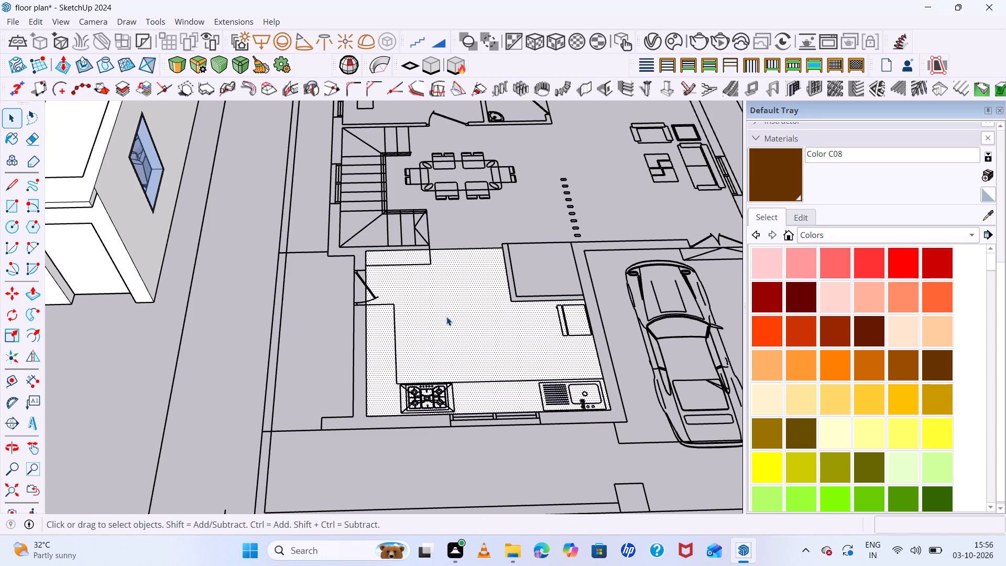
{"action": "left_click", "coordinate": [446, 317]}
{"action": "right_click", "coordinate": [445, 317]}
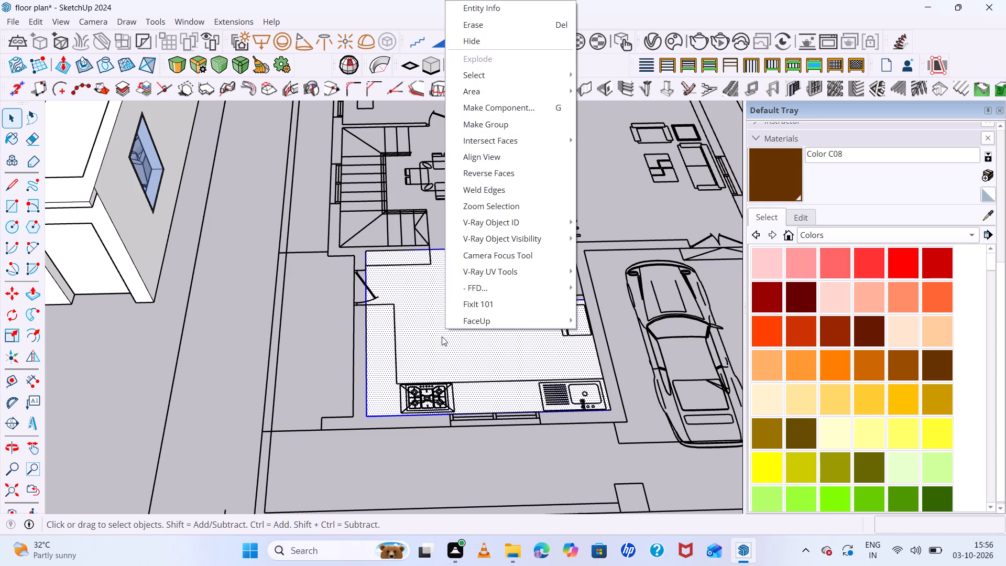
{"action": "left_click", "coordinate": [517, 121]}
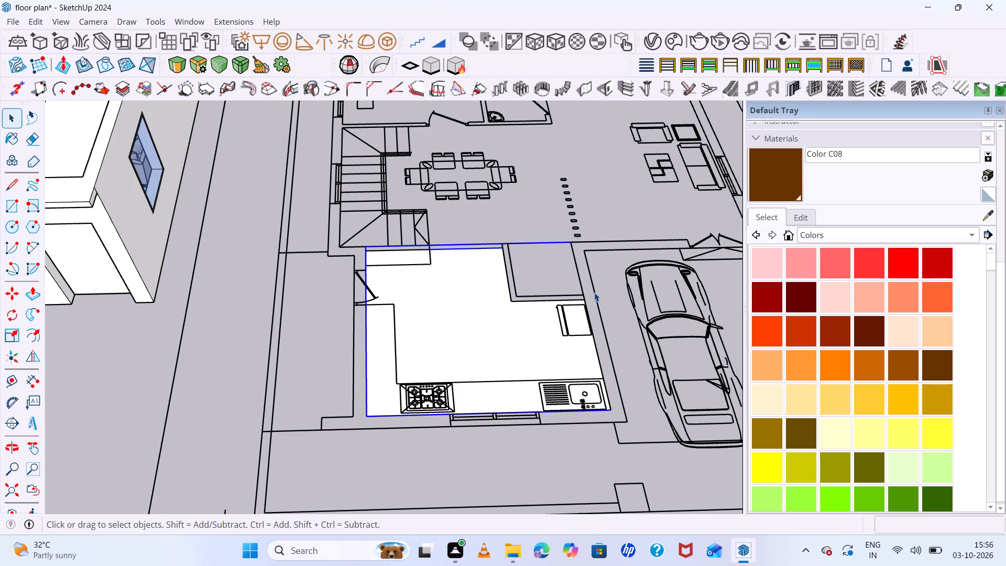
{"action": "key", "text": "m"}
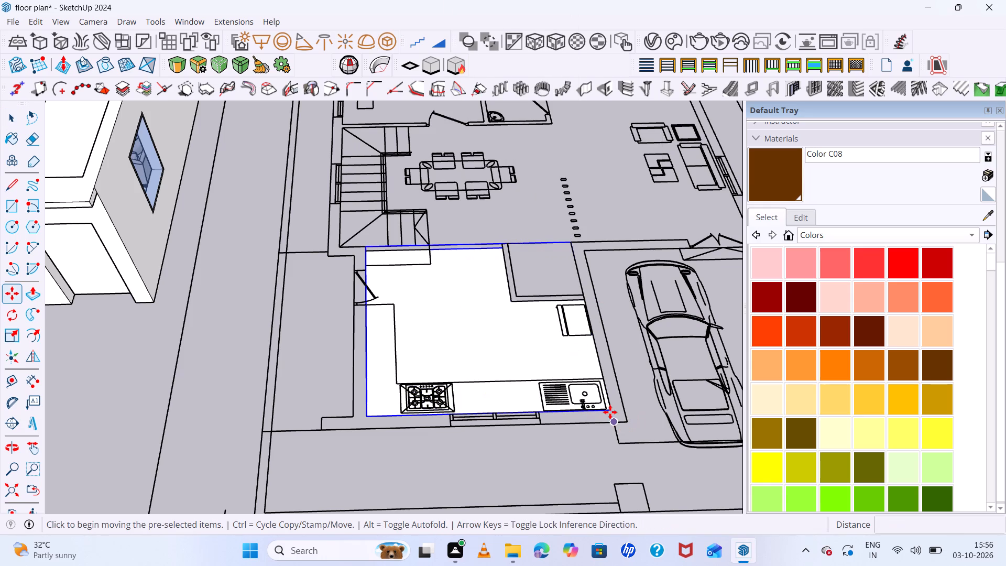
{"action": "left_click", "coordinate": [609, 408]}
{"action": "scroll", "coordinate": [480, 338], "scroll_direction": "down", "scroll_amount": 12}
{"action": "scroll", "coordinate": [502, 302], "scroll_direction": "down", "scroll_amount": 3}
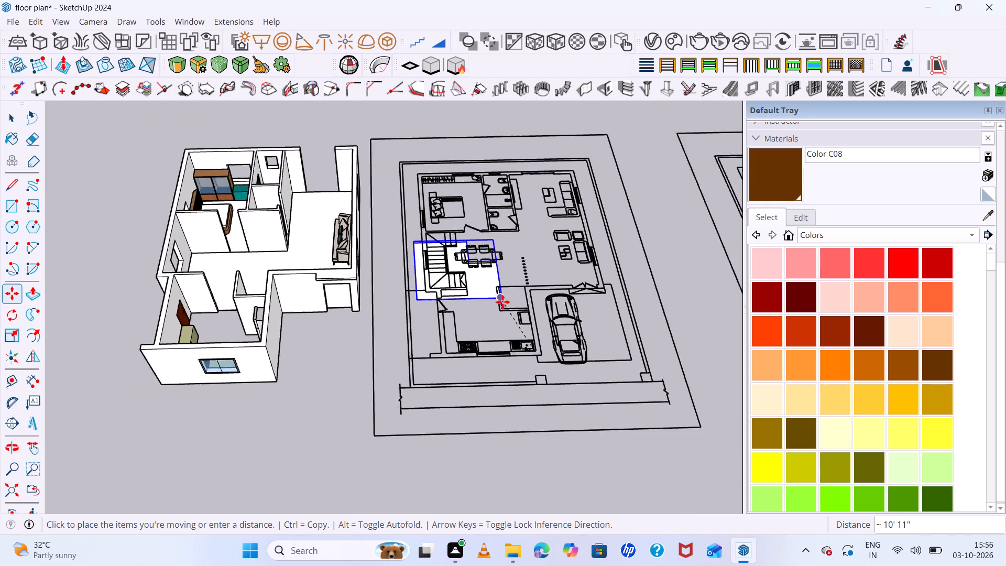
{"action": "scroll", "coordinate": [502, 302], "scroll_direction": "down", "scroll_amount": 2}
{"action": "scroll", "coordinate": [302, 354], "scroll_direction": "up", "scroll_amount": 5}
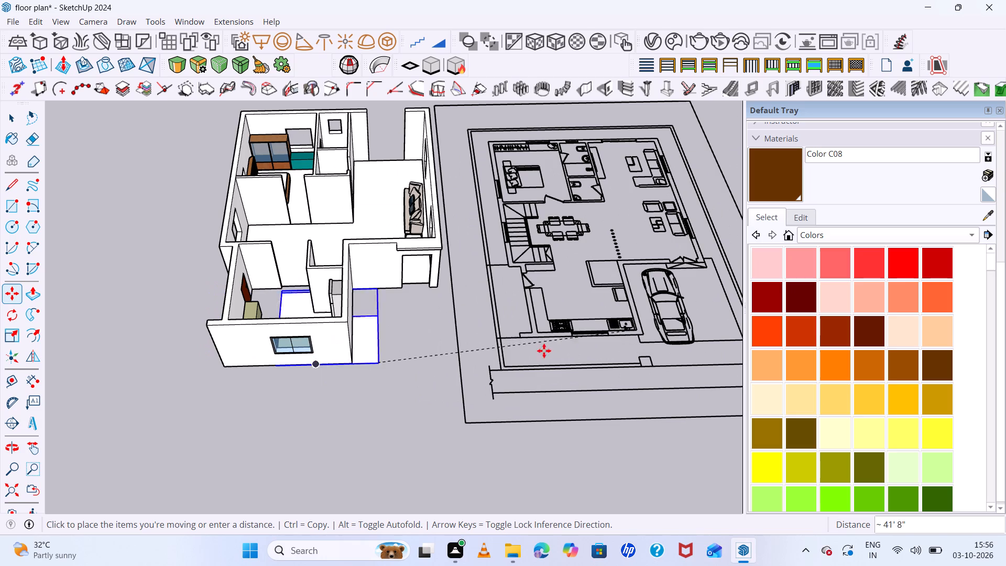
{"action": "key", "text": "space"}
Move the kitchen floor group about 42' from the plan's outer kitchen wall corner beside the car to the house model's matching bottom corner.
{"action": "scroll", "coordinate": [639, 327], "scroll_direction": "up", "scroll_amount": 9}
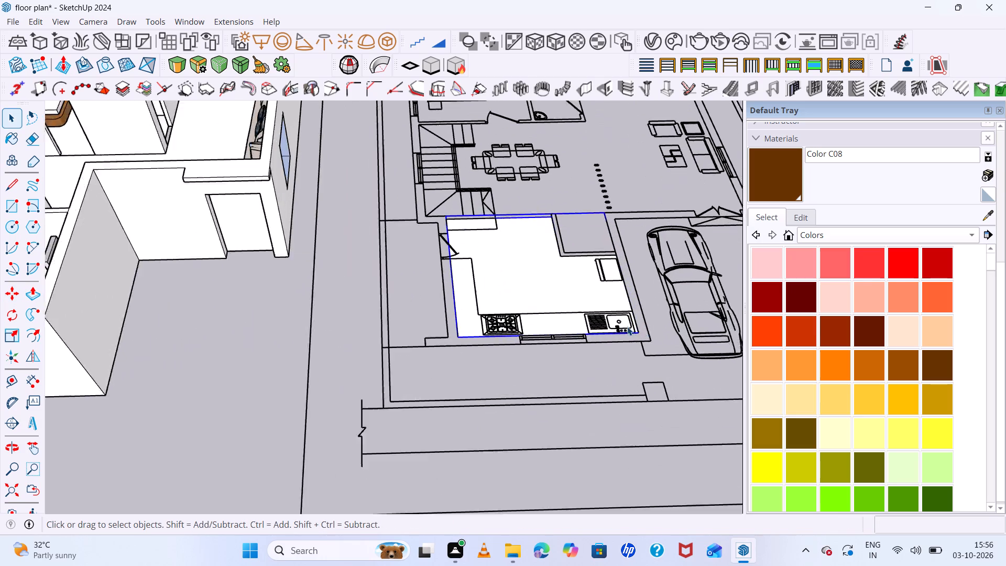
{"action": "key", "text": "m"}
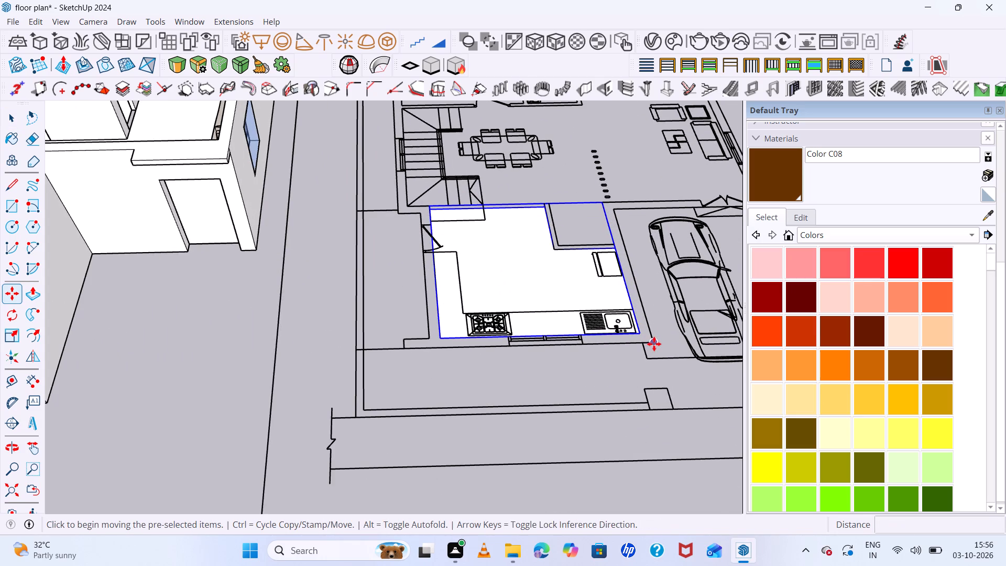
{"action": "left_click", "coordinate": [654, 342]}
{"action": "scroll", "coordinate": [443, 233], "scroll_direction": "down", "scroll_amount": 6}
{"action": "scroll", "coordinate": [233, 282], "scroll_direction": "down", "scroll_amount": 5}
{"action": "scroll", "coordinate": [190, 307], "scroll_direction": "up", "scroll_amount": 5}
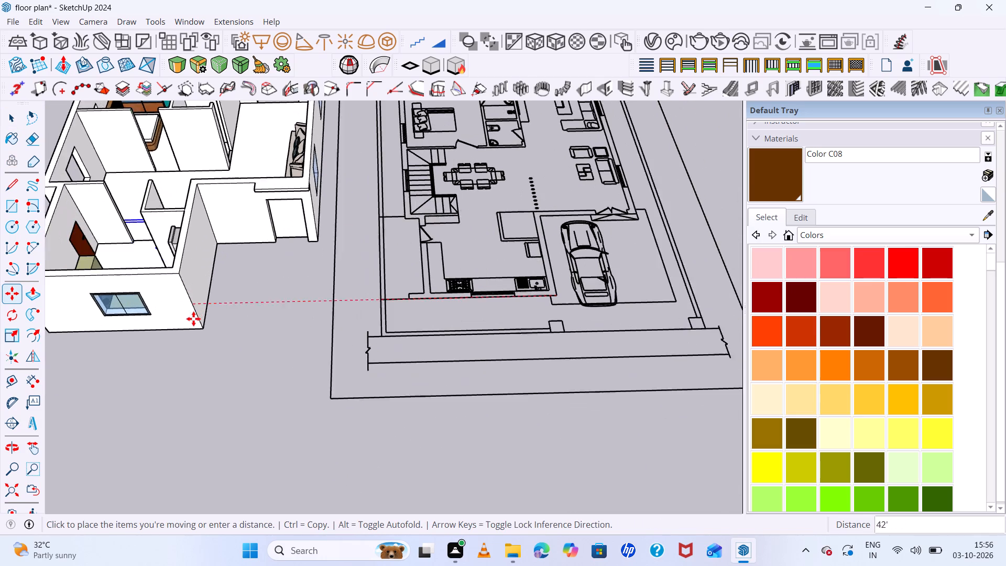
{"action": "left_click", "coordinate": [205, 330]}
Examine the kitchen floor's placement in the house model from ground level and from above.
{"action": "middle_click_drag", "start_coordinate": [242, 316], "coordinate": [340, 281]}
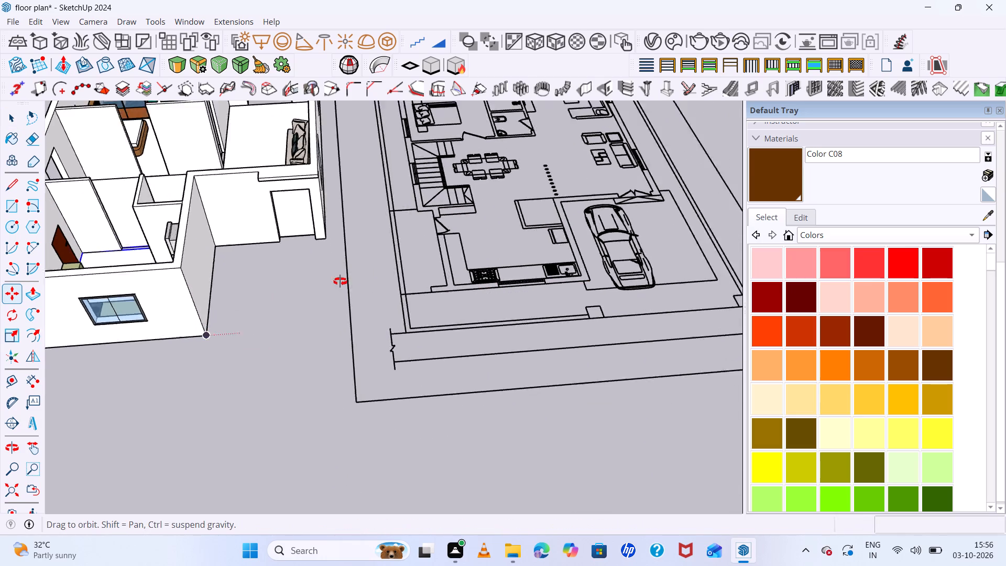
{"action": "middle_click_drag", "start_coordinate": [340, 281], "coordinate": [257, 0]}
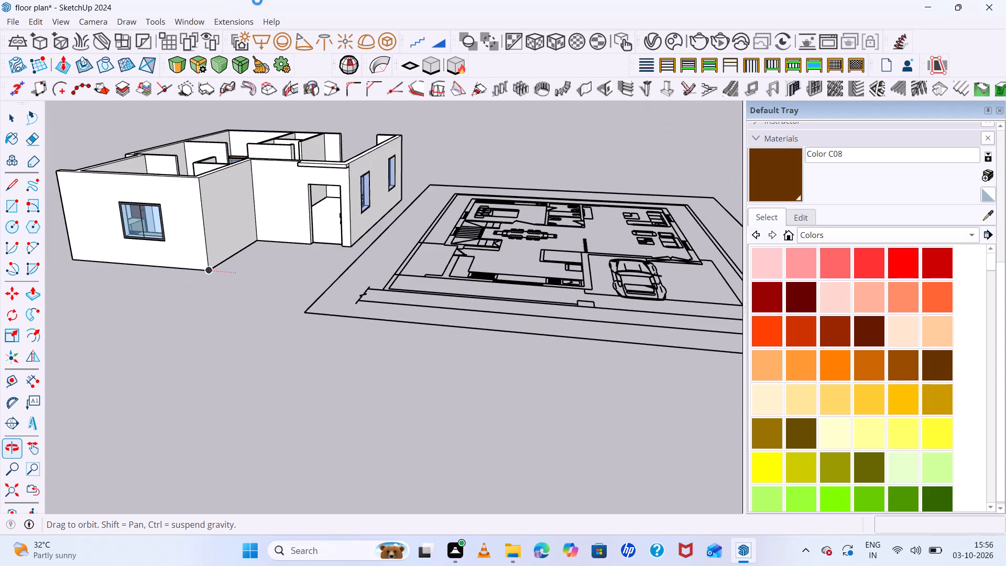
{"action": "middle_click_drag", "start_coordinate": [257, 0], "coordinate": [264, 1]}
{"action": "middle_click_drag", "start_coordinate": [166, 263], "coordinate": [268, 96]}
{"action": "scroll", "coordinate": [221, 225], "scroll_direction": "down", "scroll_amount": 9}
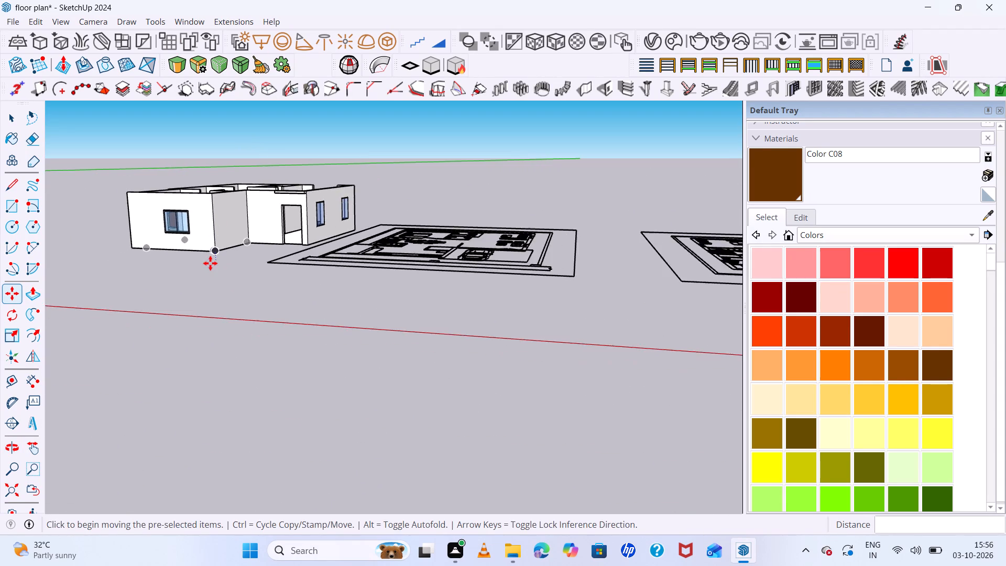
{"action": "scroll", "coordinate": [210, 263], "scroll_direction": "down", "scroll_amount": 2}
{"action": "middle_click_drag", "start_coordinate": [212, 266], "coordinate": [320, 453]}
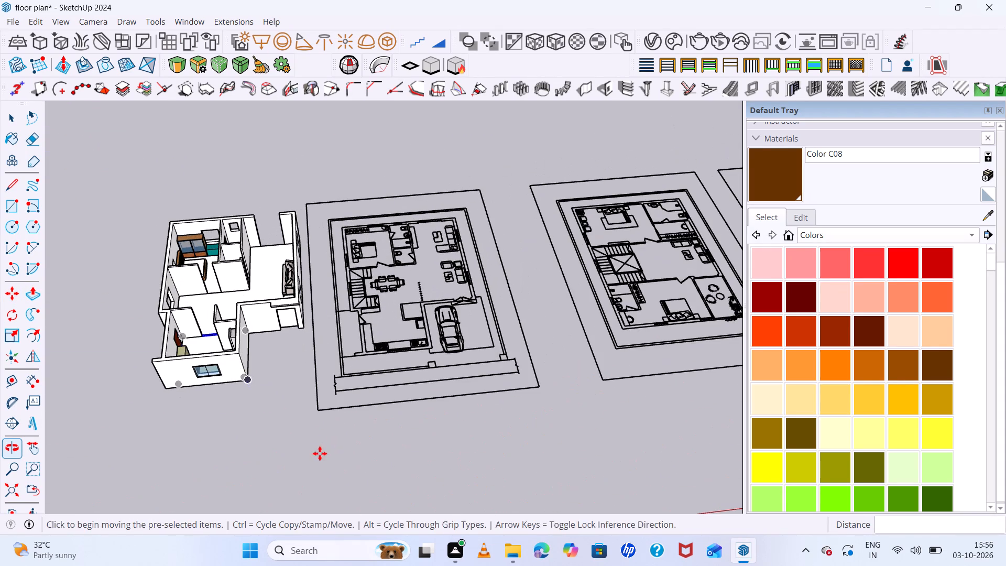
Inside the main floor group, draw a rectangle about 4' 11" by 5" across the gap at the kitchen opening.
{"action": "scroll", "coordinate": [212, 329], "scroll_direction": "up", "scroll_amount": 17}
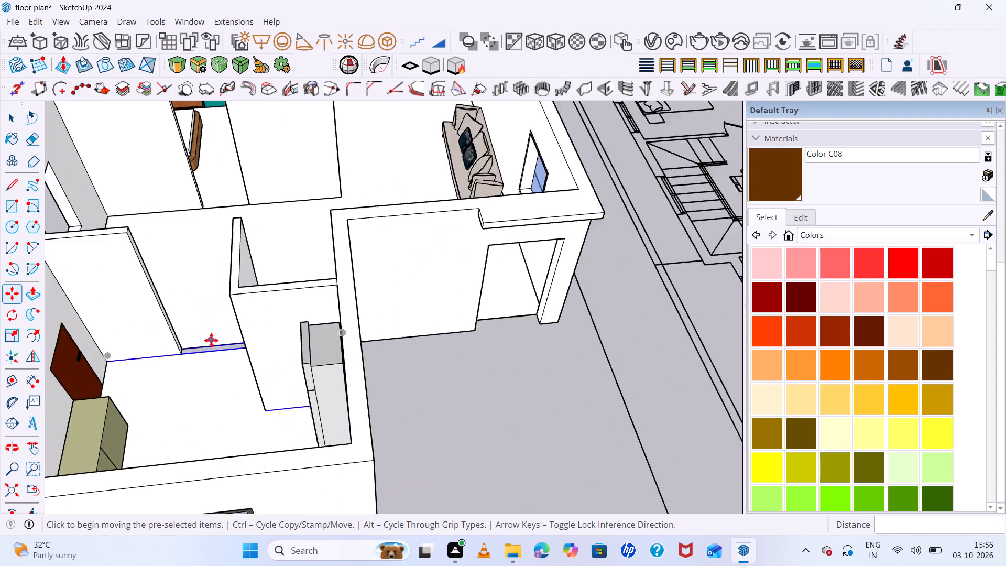
{"action": "scroll", "coordinate": [211, 340], "scroll_direction": "up", "scroll_amount": 1}
{"action": "middle_click_drag", "start_coordinate": [239, 371], "coordinate": [241, 436]}
{"action": "middle_click_drag", "start_coordinate": [300, 373], "coordinate": [298, 441]}
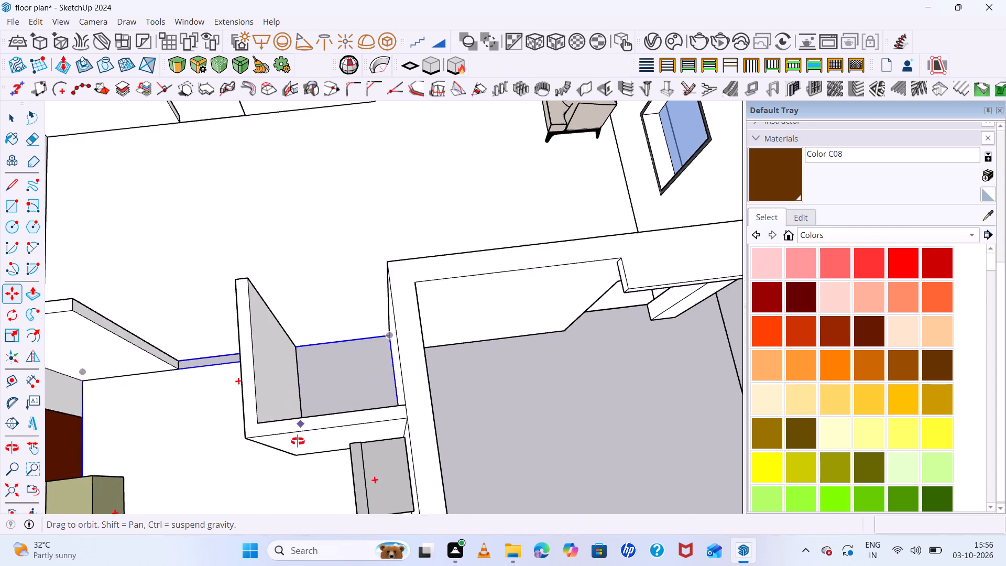
{"action": "middle_click_drag", "start_coordinate": [298, 441], "coordinate": [367, 445]}
{"action": "key", "text": "space"}
{"action": "triple_click", "coordinate": [205, 346]}
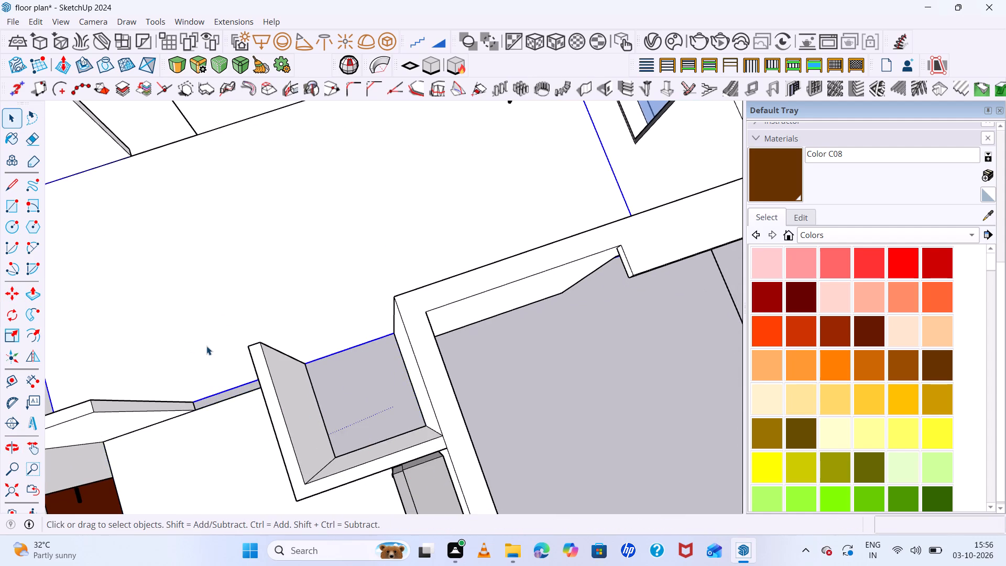
{"action": "scroll", "coordinate": [221, 403], "scroll_direction": "up", "scroll_amount": 12}
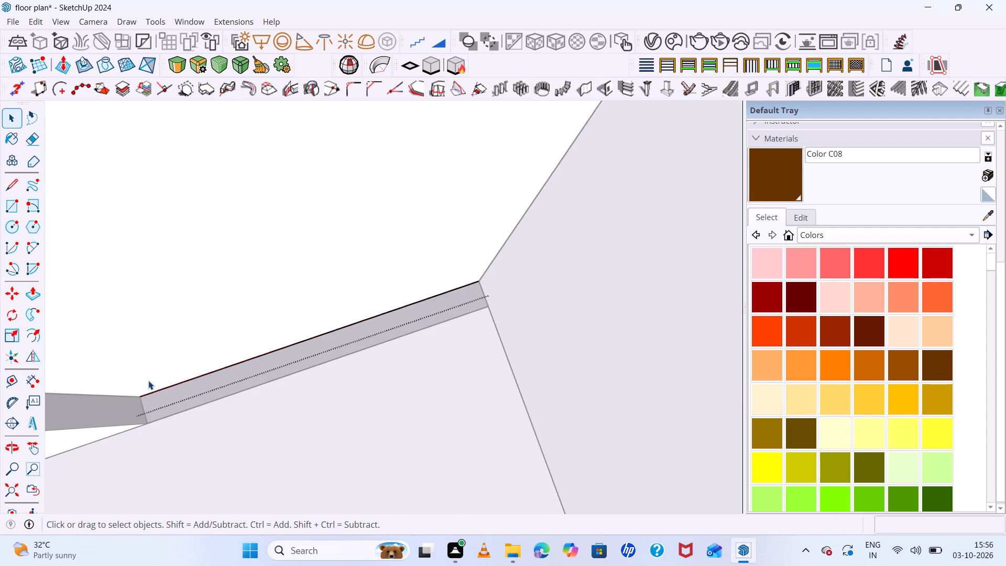
{"action": "key", "text": "r"}
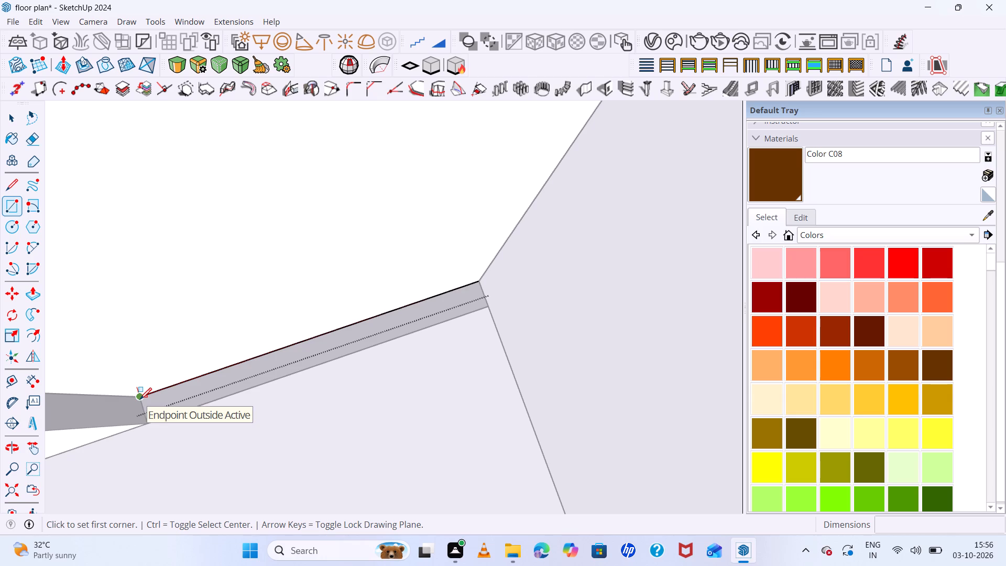
{"action": "left_click", "coordinate": [140, 399]}
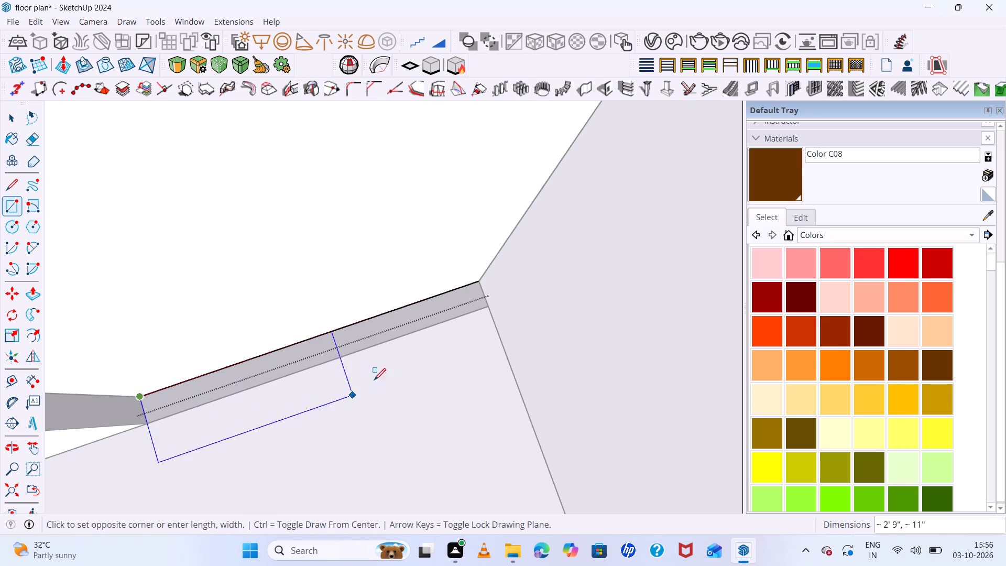
{"action": "left_click", "coordinate": [490, 308]}
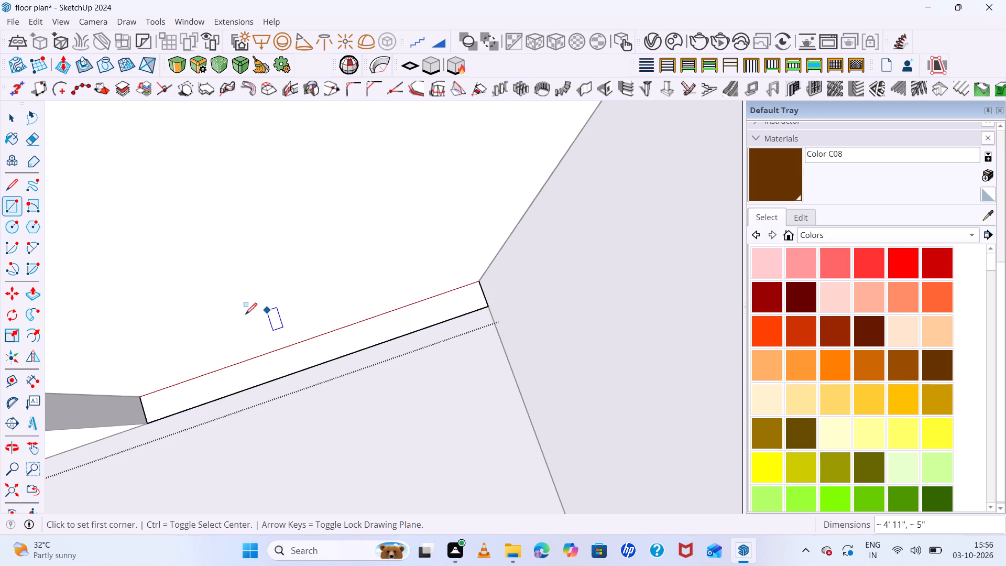
Erase the edge between the main floor and the new threshold strip, and close the floor group.
{"action": "key", "text": "space"}
{"action": "type", "text": "re"}
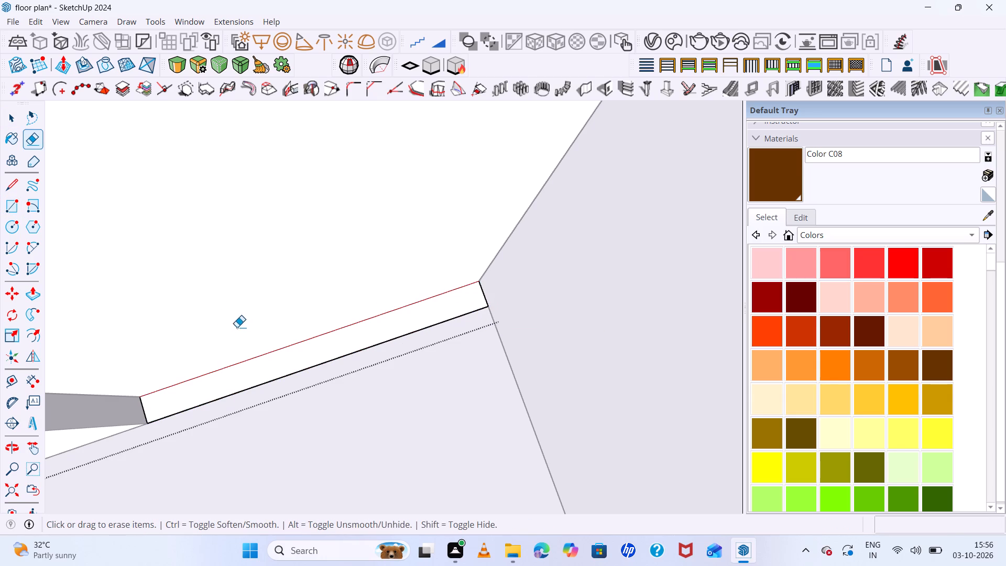
{"action": "left_click", "coordinate": [242, 362]}
{"action": "scroll", "coordinate": [260, 333], "scroll_direction": "down", "scroll_amount": 20}
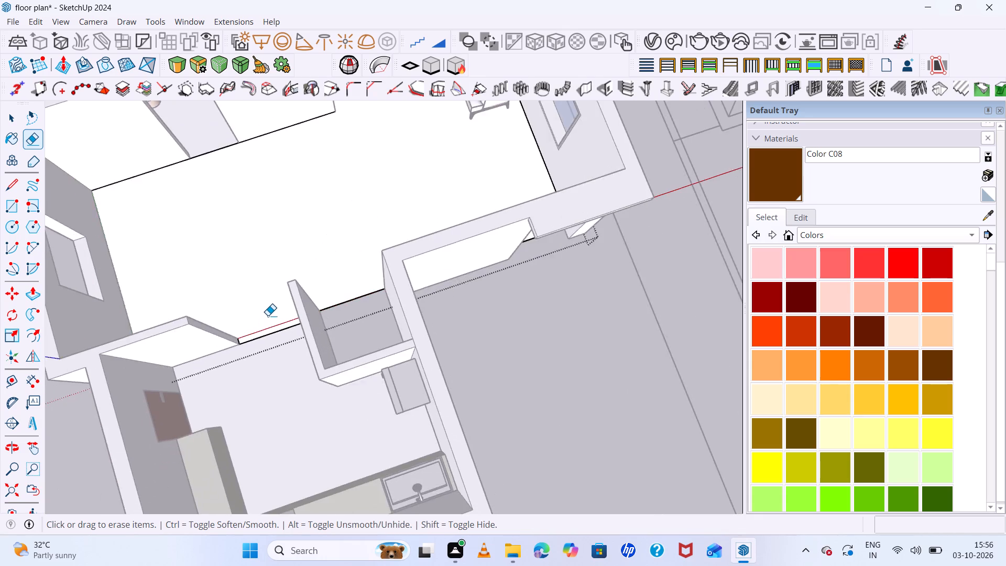
{"action": "scroll", "coordinate": [268, 315], "scroll_direction": "down", "scroll_amount": 6}
{"action": "key", "text": "space"}
{"action": "left_click", "coordinate": [93, 385]}
Examine the house model's floors from above against the ground-floor plan for areas still lacking a floor.
{"action": "scroll", "coordinate": [128, 387], "scroll_direction": "down", "scroll_amount": 6}
{"action": "middle_click_drag", "start_coordinate": [302, 401], "coordinate": [324, 361]}
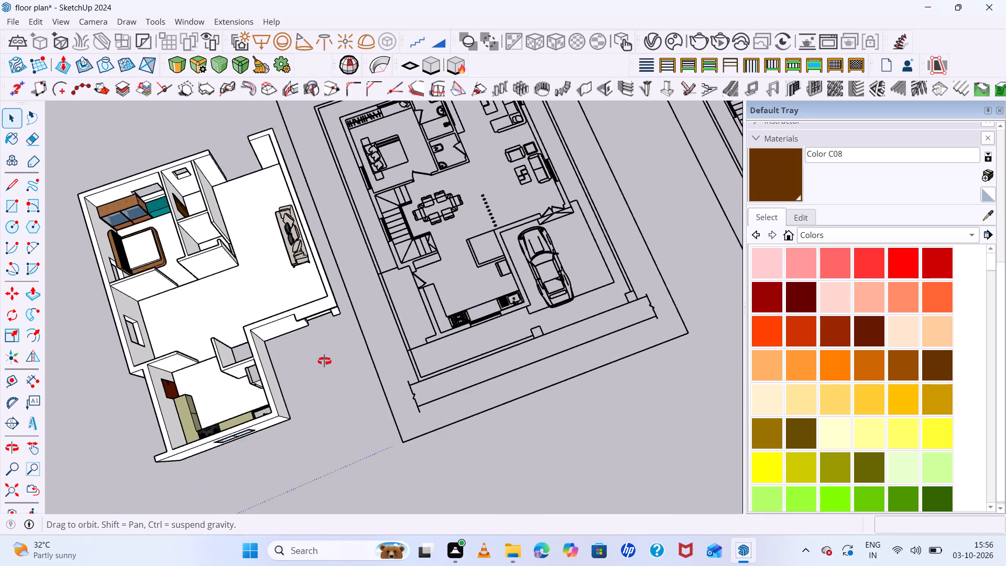
{"action": "middle_click_drag", "start_coordinate": [324, 361], "coordinate": [402, 377]}
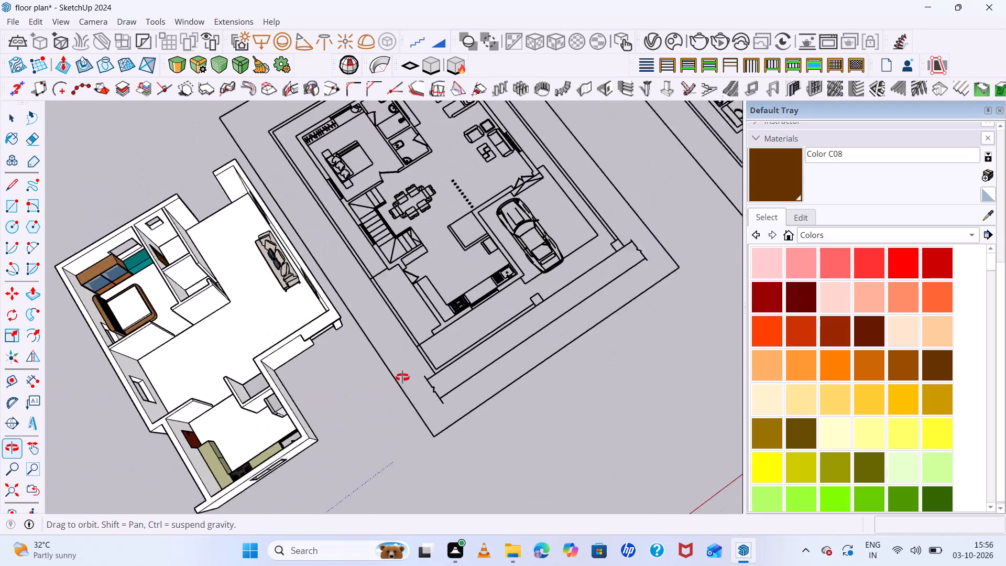
{"action": "middle_click_drag", "start_coordinate": [402, 377], "coordinate": [410, 346]}
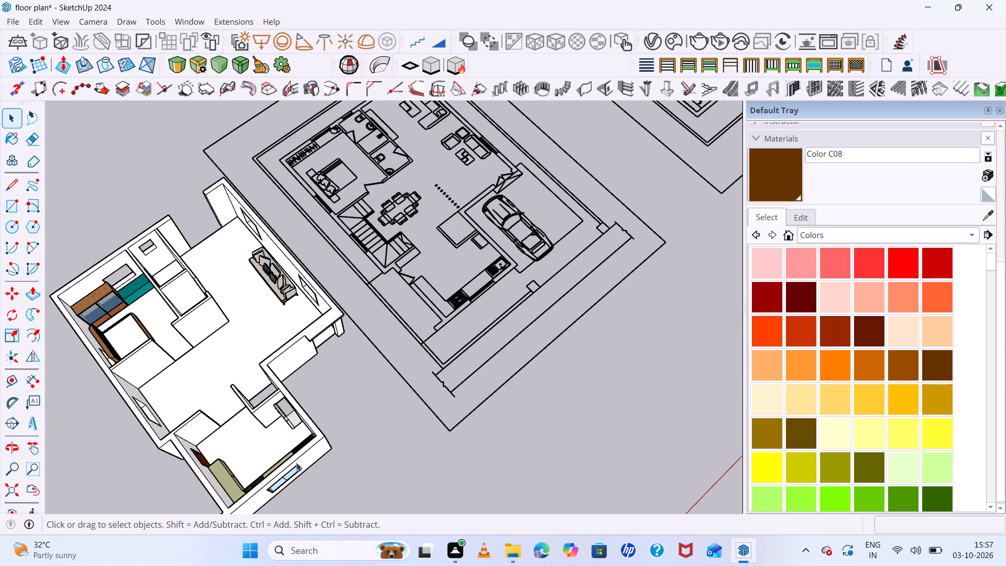
{"action": "scroll", "coordinate": [295, 461], "scroll_direction": "down", "scroll_amount": 4}
{"action": "middle_click_drag", "start_coordinate": [309, 448], "coordinate": [304, 428]}
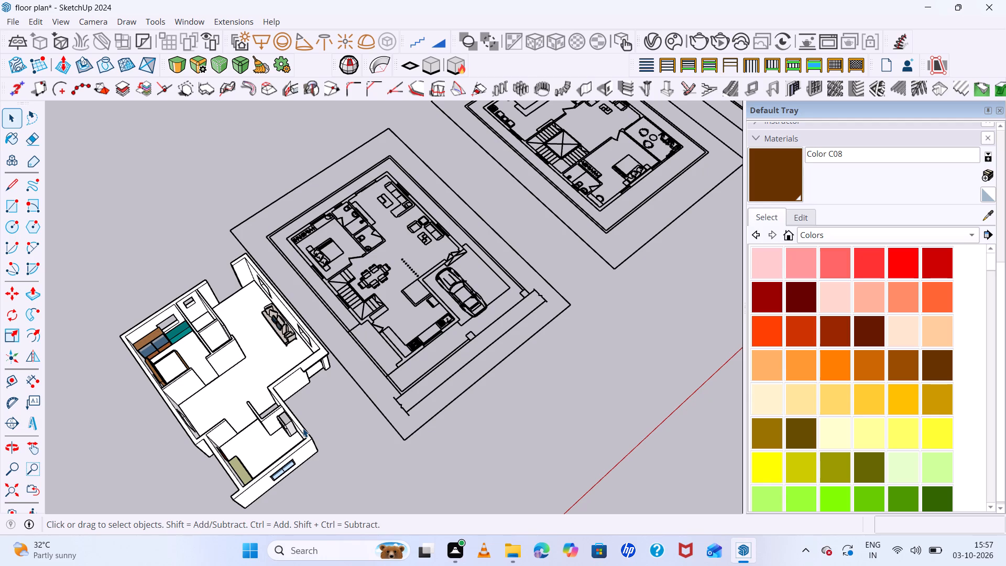
{"action": "scroll", "coordinate": [247, 406], "scroll_direction": "up", "scroll_amount": 4}
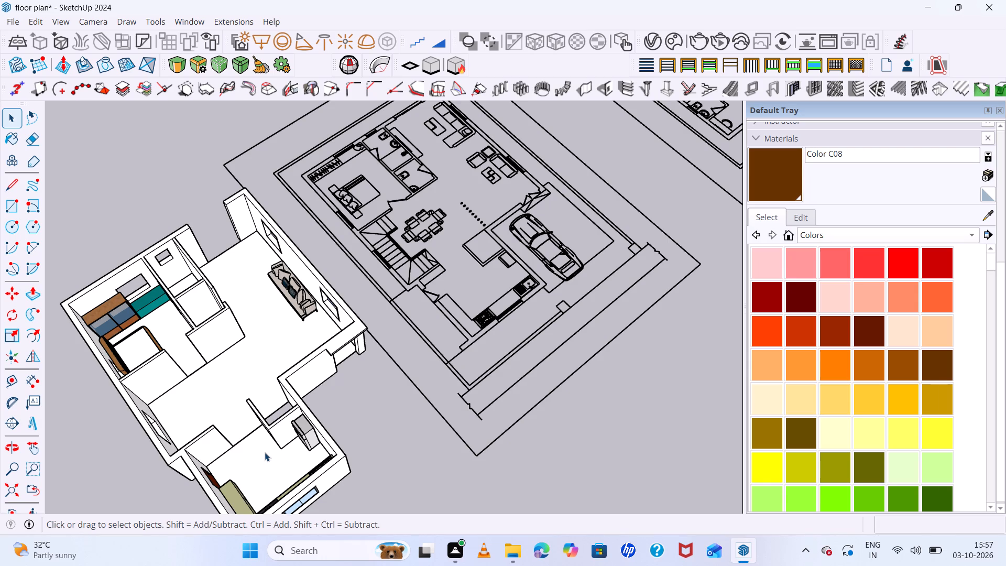
{"action": "scroll", "coordinate": [266, 424], "scroll_direction": "up", "scroll_amount": 6}
{"action": "scroll", "coordinate": [329, 415], "scroll_direction": "up", "scroll_amount": 4}
{"action": "scroll", "coordinate": [196, 317], "scroll_direction": "down", "scroll_amount": 4}
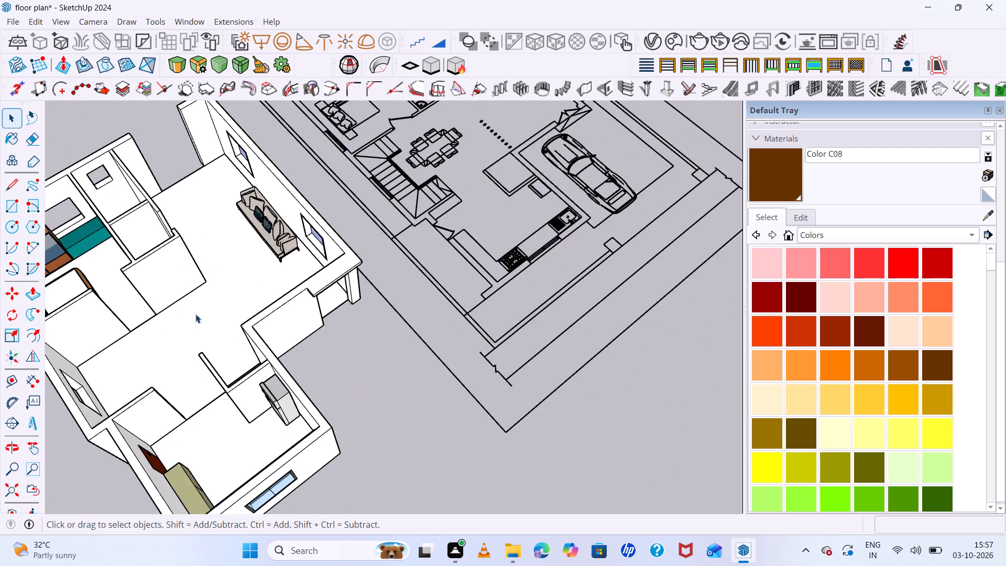
{"action": "scroll", "coordinate": [195, 314], "scroll_direction": "down", "scroll_amount": 8}
Draw a floor rectangle of about 4' 3" by 4' 4" inside the small enclosure beside the kitchen on the plan.
{"action": "middle_click_drag", "start_coordinate": [537, 230], "coordinate": [465, 413]}
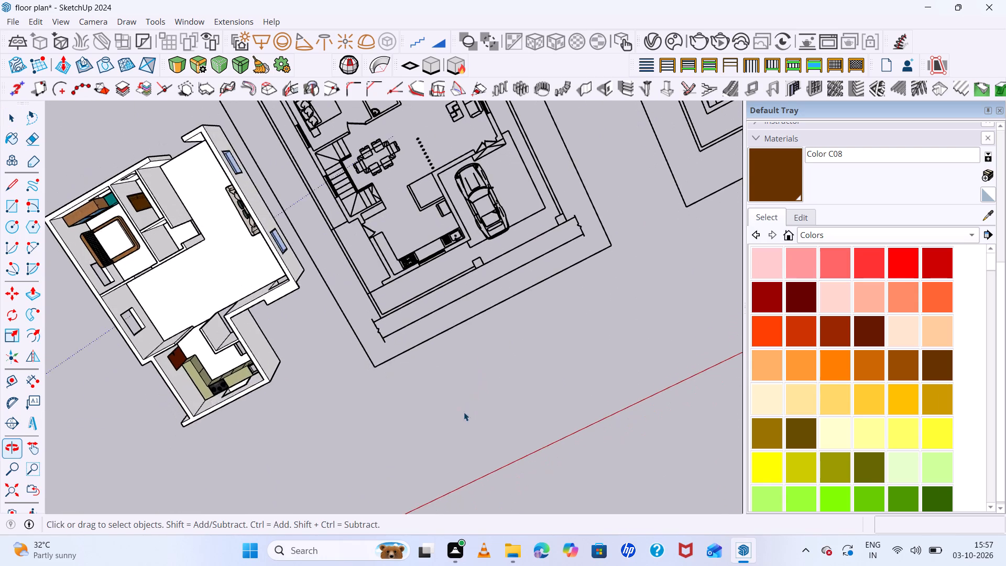
{"action": "scroll", "coordinate": [511, 141], "scroll_direction": "up", "scroll_amount": 6}
{"action": "scroll", "coordinate": [400, 195], "scroll_direction": "up", "scroll_amount": 4}
{"action": "middle_click_drag", "start_coordinate": [417, 263], "coordinate": [354, 235]}
{"action": "middle_click_drag", "start_coordinate": [354, 235], "coordinate": [354, 235]}
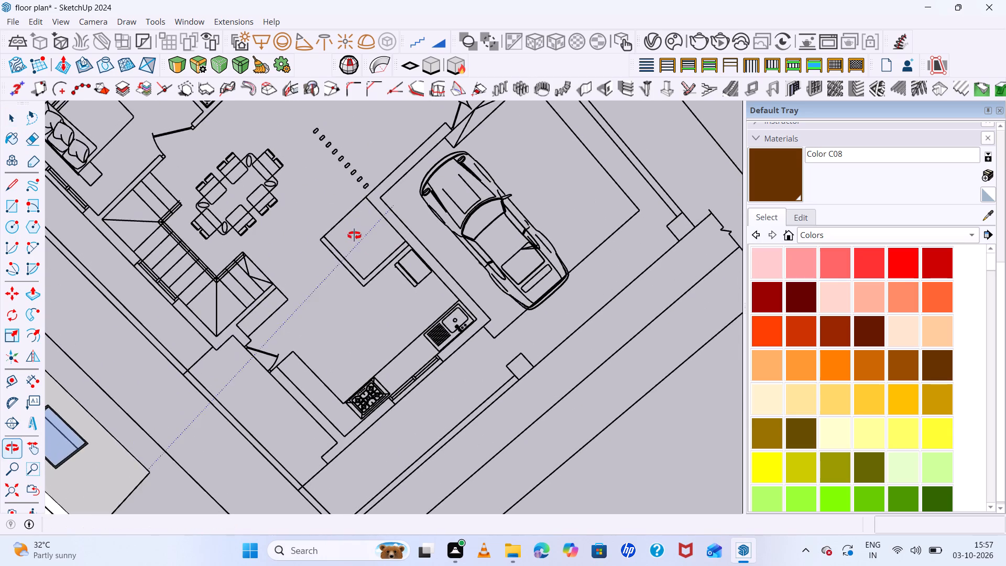
{"action": "middle_click_drag", "start_coordinate": [354, 235], "coordinate": [544, 228]}
{"action": "middle_click", "coordinate": [544, 228]}
{"action": "scroll", "coordinate": [402, 199], "scroll_direction": "up", "scroll_amount": 5}
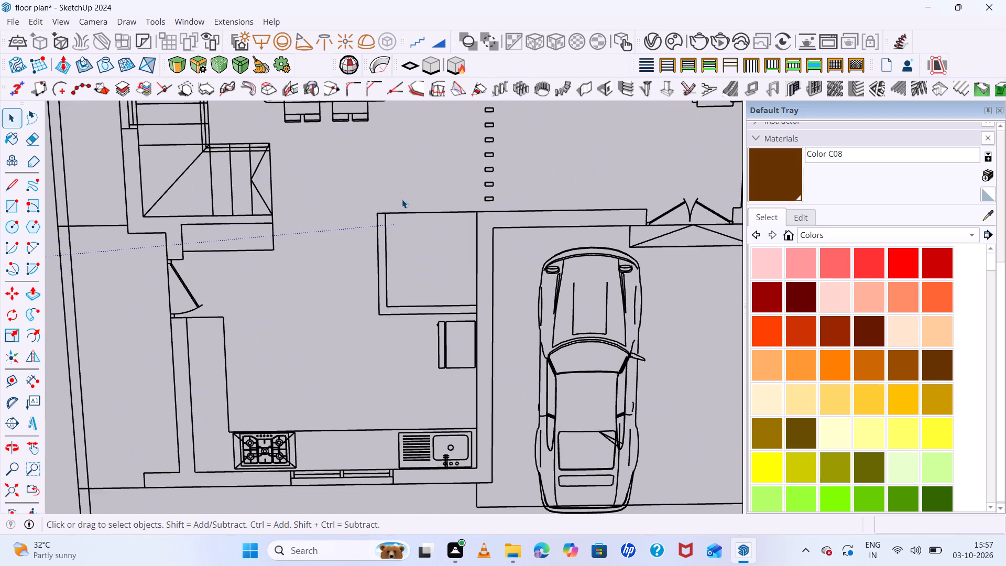
{"action": "key", "text": "r"}
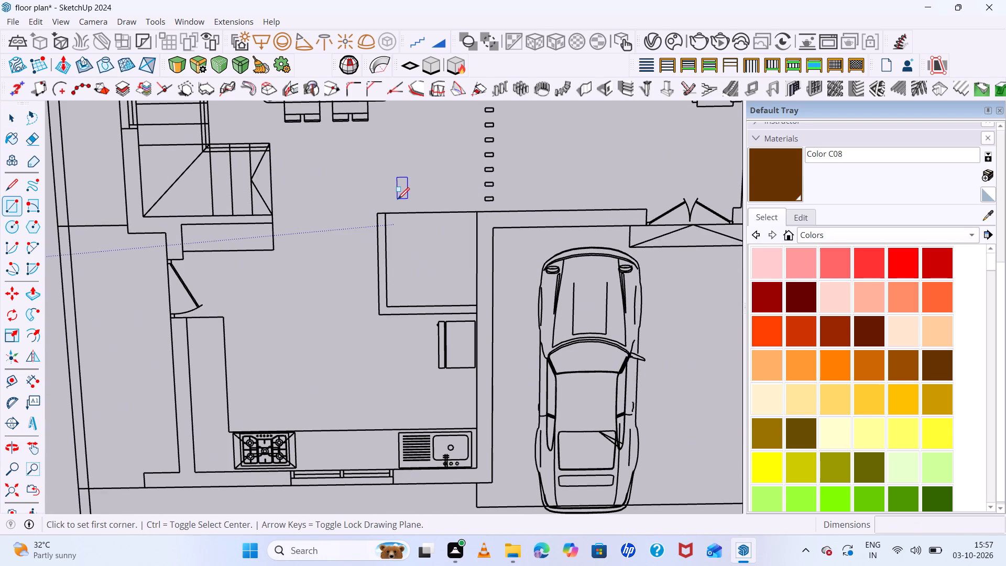
{"action": "left_click", "coordinate": [388, 215]}
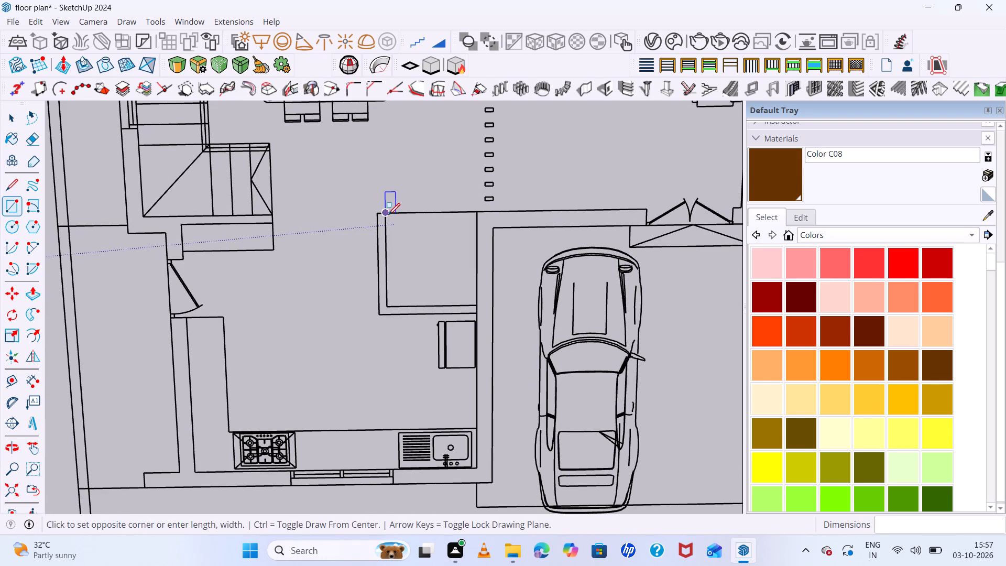
{"action": "left_click", "coordinate": [475, 305]}
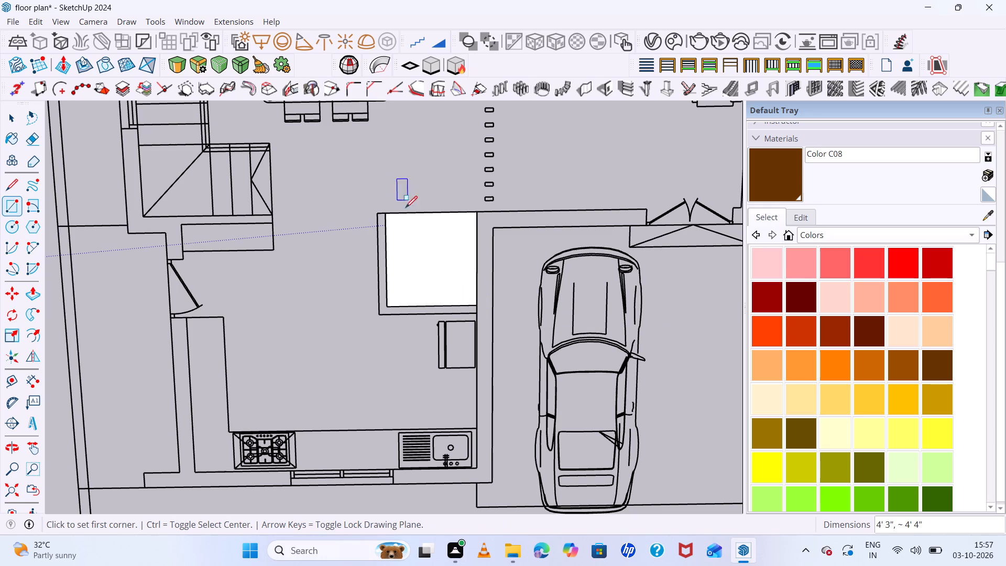
Make the small enclosure's floor rectangle, with its edges, into a group.
{"action": "key", "text": "space"}
{"action": "double_click", "coordinate": [436, 250]}
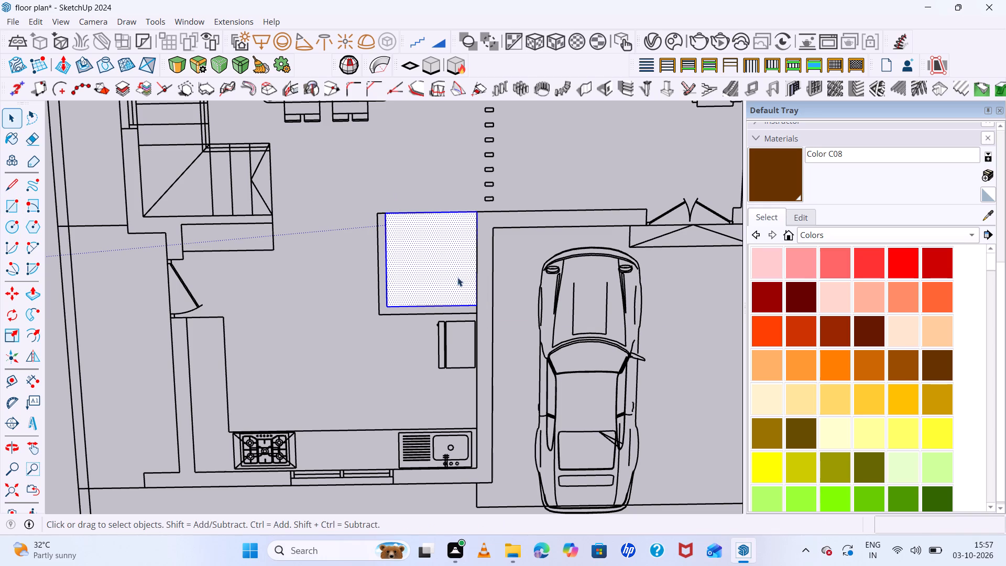
{"action": "key", "text": "m"}
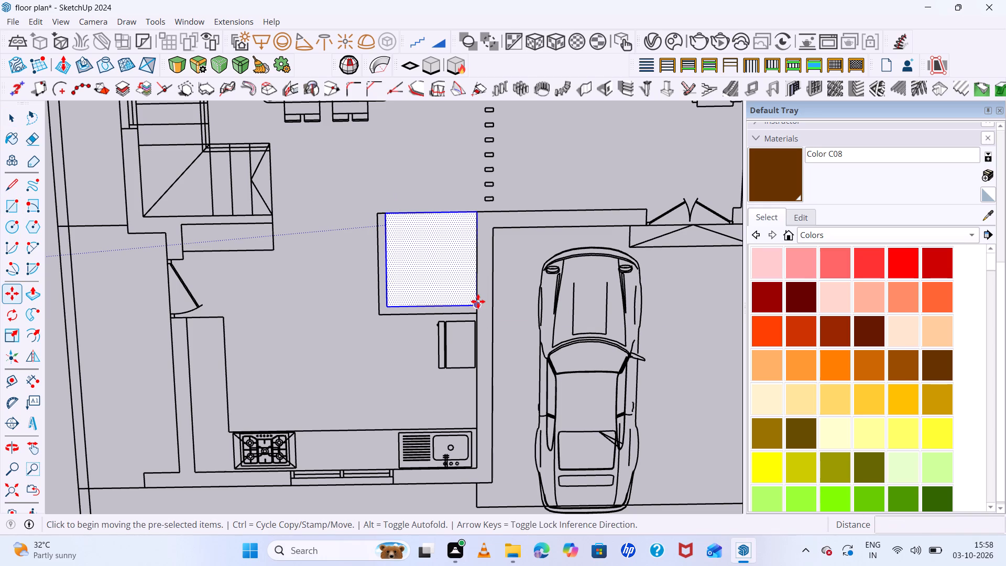
{"action": "key", "text": "space"}
{"action": "triple_click", "coordinate": [440, 258]}
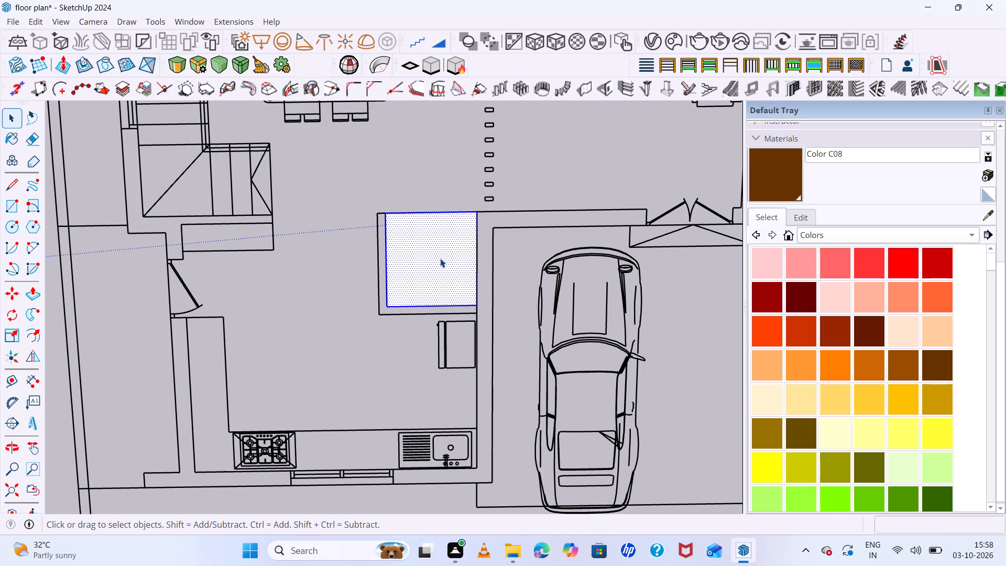
{"action": "right_click", "coordinate": [440, 258]}
{"action": "left_click", "coordinate": [517, 124]}
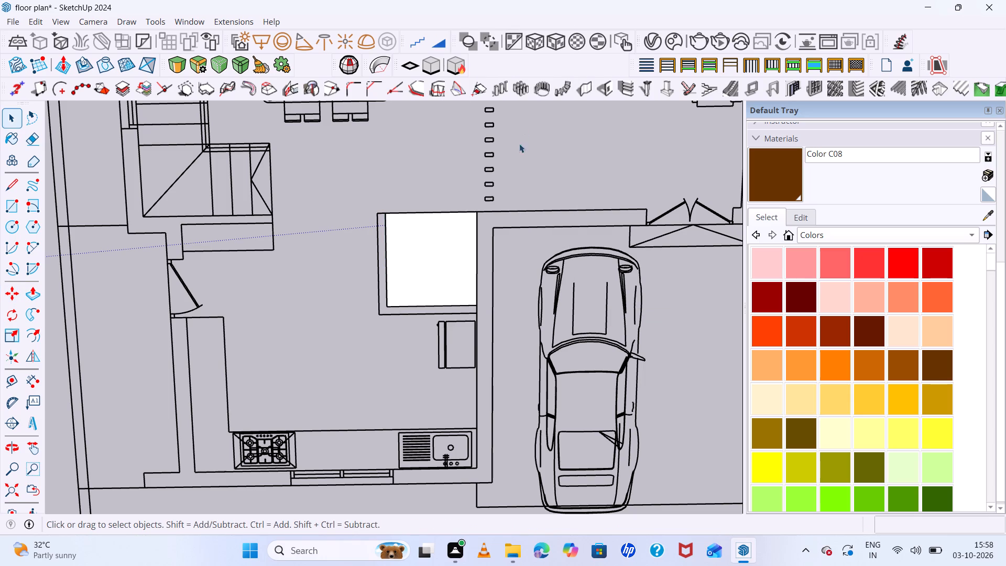
{"action": "left_click", "coordinate": [463, 264]}
{"action": "double_click", "coordinate": [451, 279]}
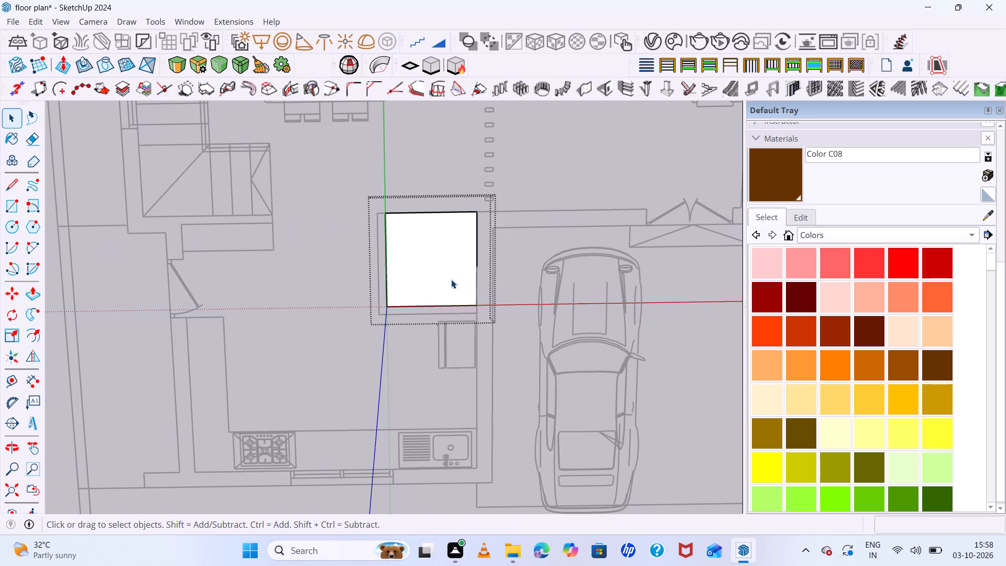
{"action": "left_click", "coordinate": [545, 173]}
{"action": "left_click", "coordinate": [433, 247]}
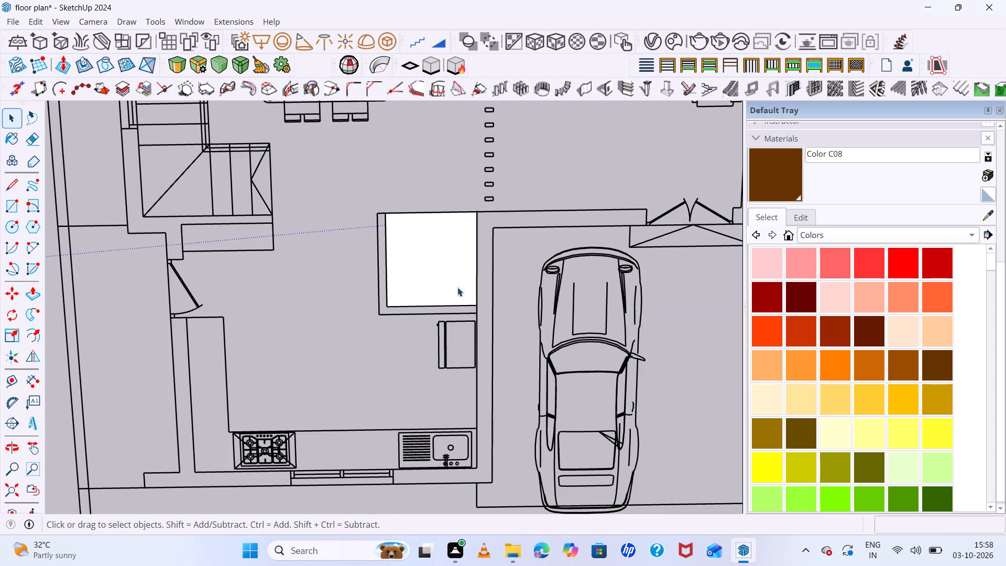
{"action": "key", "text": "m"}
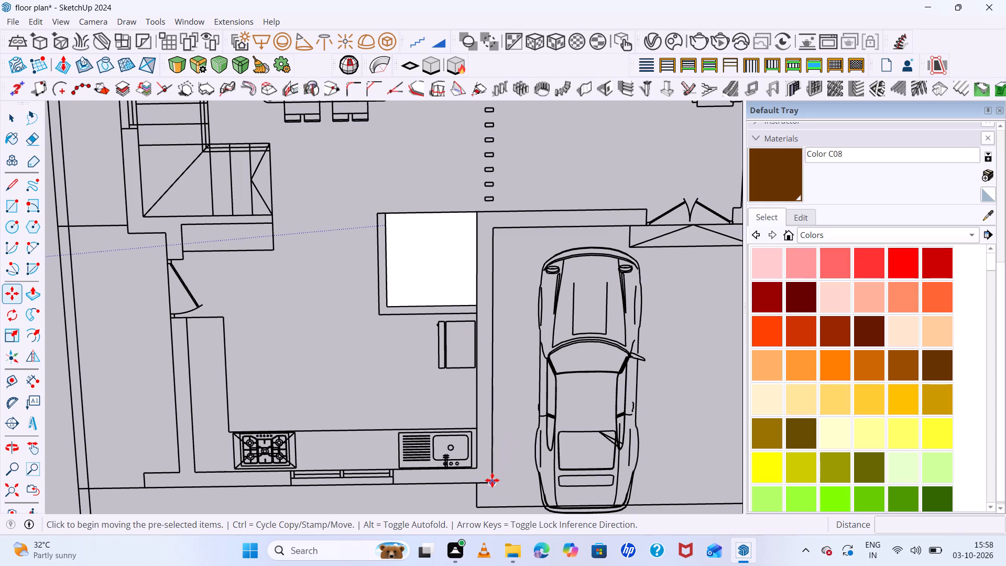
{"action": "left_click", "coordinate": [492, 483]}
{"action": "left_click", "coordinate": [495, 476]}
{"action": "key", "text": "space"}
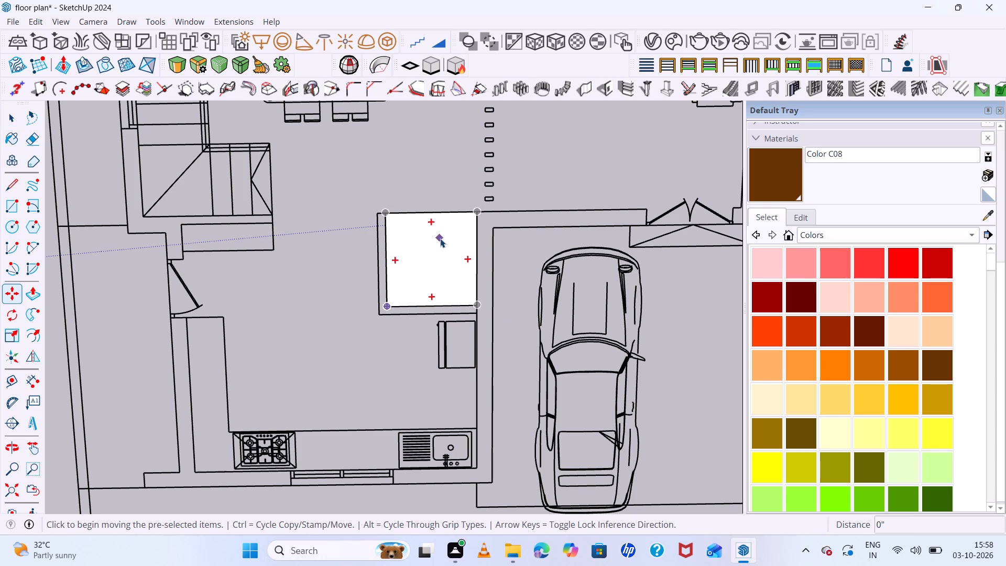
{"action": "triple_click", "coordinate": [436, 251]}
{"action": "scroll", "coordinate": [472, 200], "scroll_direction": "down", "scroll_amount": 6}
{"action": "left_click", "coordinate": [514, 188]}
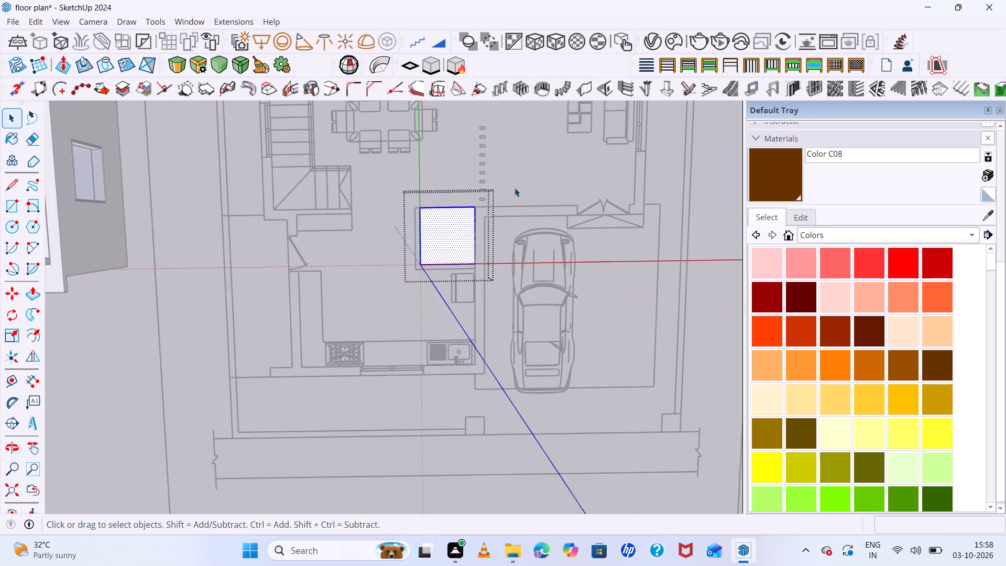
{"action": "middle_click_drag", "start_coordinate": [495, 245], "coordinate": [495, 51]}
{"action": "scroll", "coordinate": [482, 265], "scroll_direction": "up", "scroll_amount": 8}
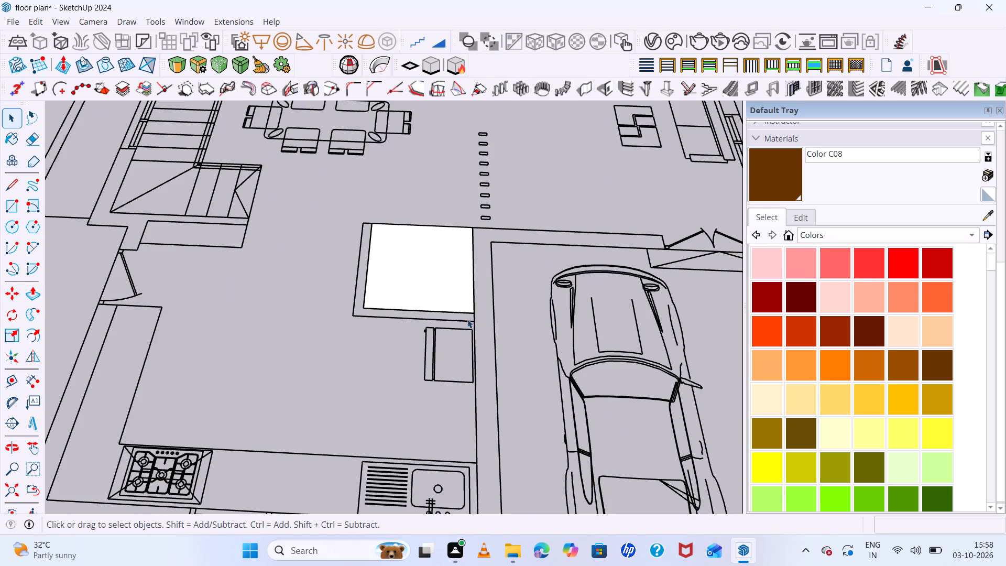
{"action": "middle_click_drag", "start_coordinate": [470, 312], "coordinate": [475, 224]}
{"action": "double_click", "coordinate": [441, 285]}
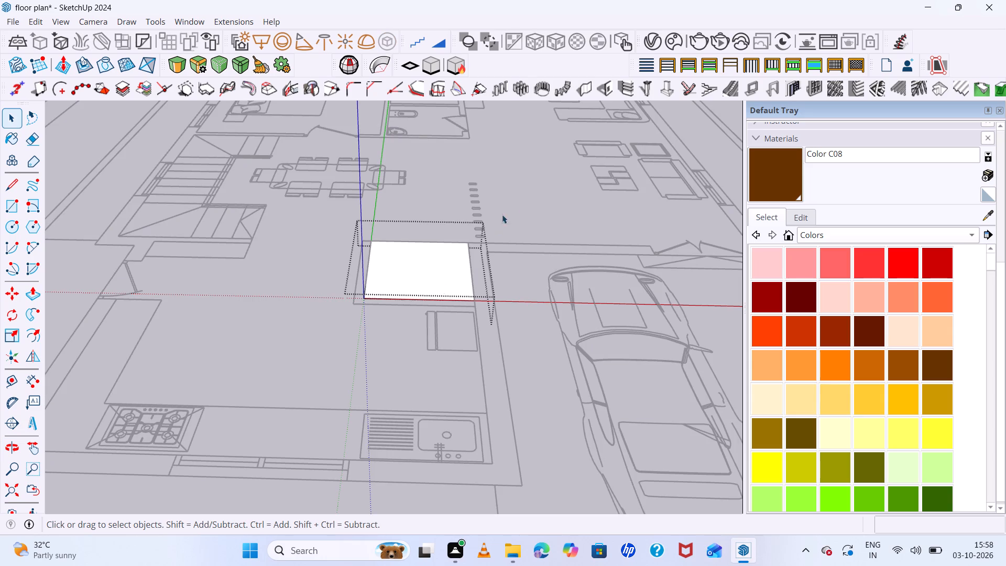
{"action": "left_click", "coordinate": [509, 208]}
Move the enclosure floor group about 40' 2", from the plan's outer kitchen wall corner to the matching corner of the house model.
{"action": "left_click", "coordinate": [425, 278]}
{"action": "key", "text": "m"}
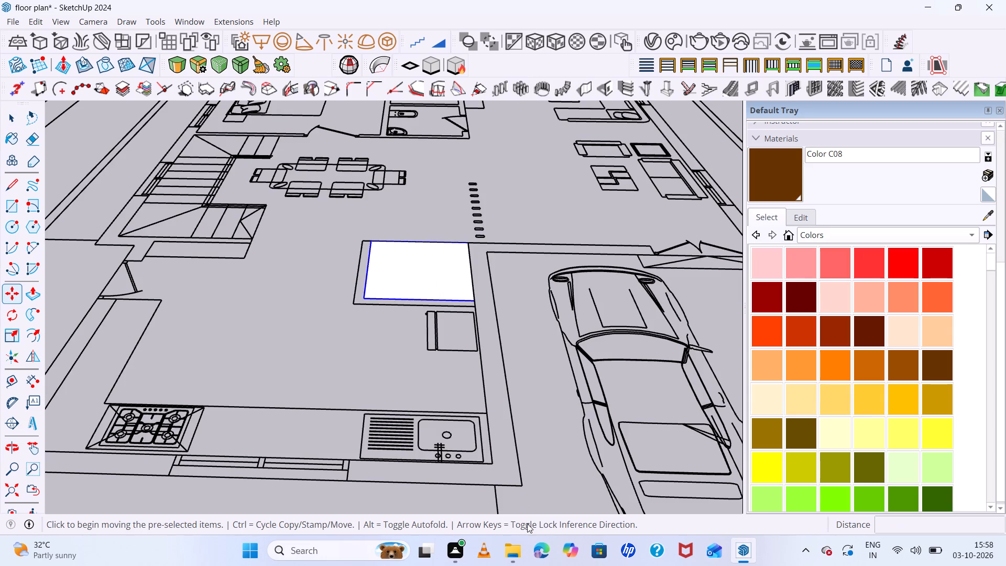
{"action": "left_click_drag", "start_coordinate": [523, 488], "coordinate": [522, 467]}
{"action": "scroll", "coordinate": [425, 301], "scroll_direction": "down", "scroll_amount": 10}
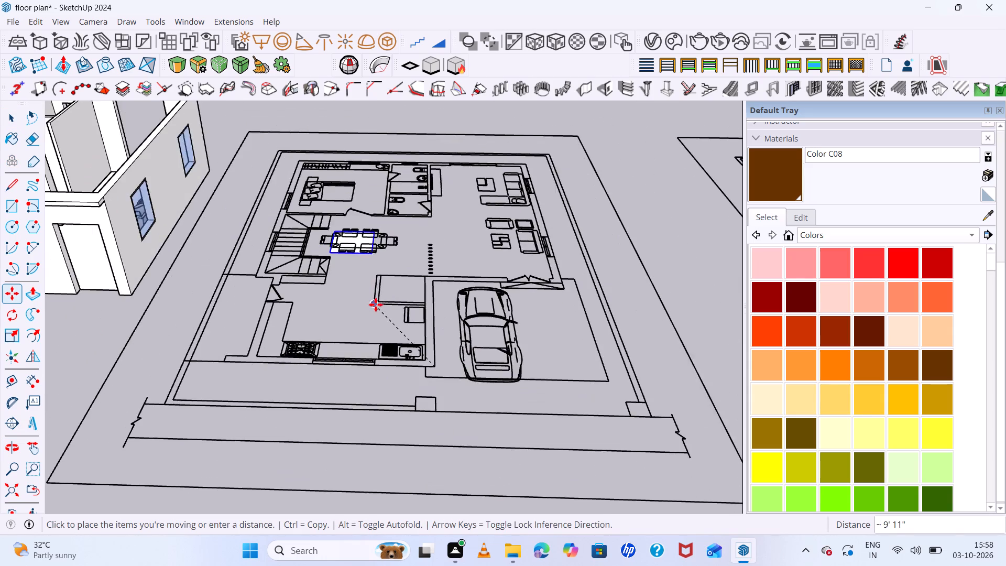
{"action": "scroll", "coordinate": [376, 304], "scroll_direction": "down", "scroll_amount": 8}
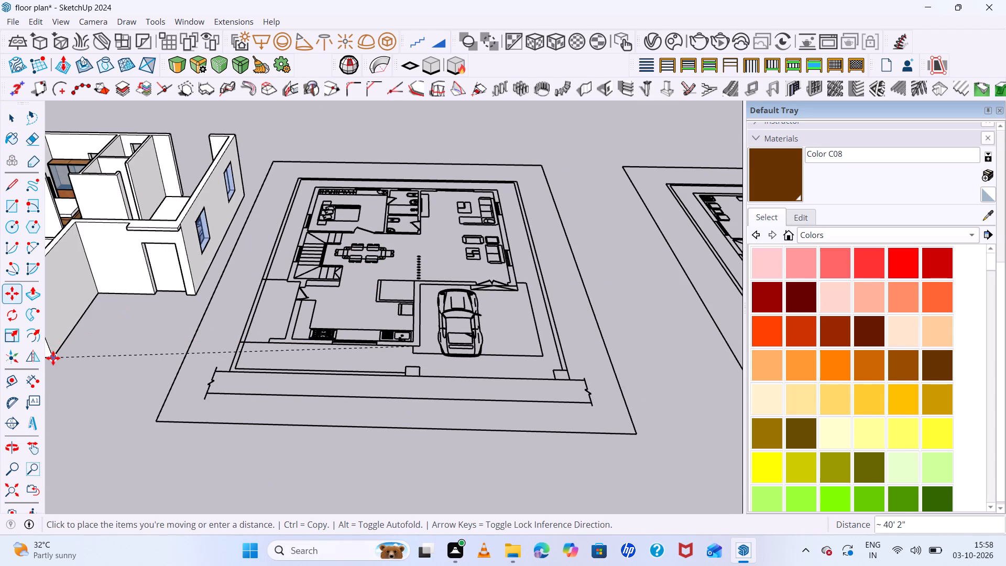
{"action": "scroll", "coordinate": [52, 358], "scroll_direction": "up", "scroll_amount": 7}
{"action": "scroll", "coordinate": [313, 310], "scroll_direction": "down", "scroll_amount": 12}
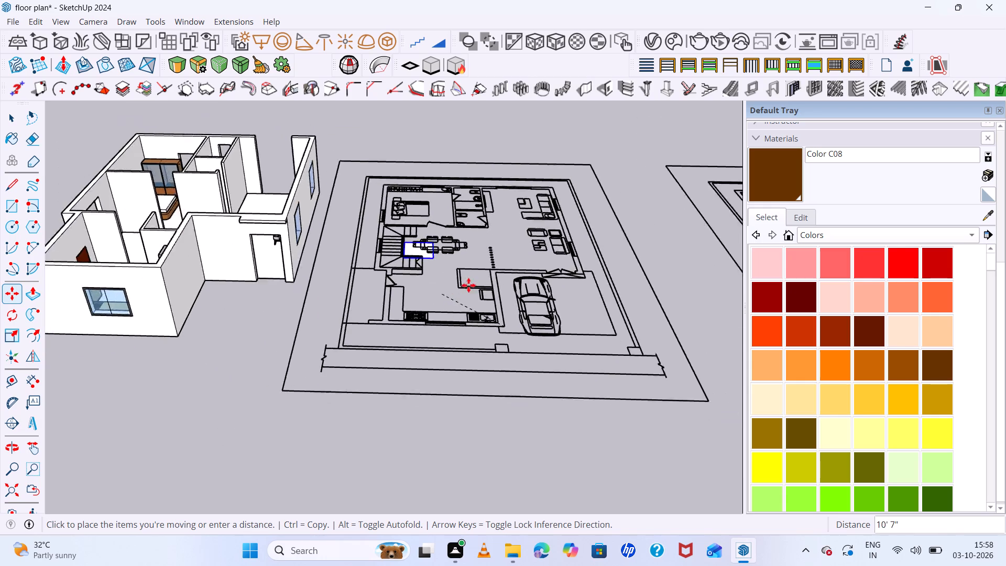
{"action": "scroll", "coordinate": [223, 331], "scroll_direction": "up", "scroll_amount": 12}
{"action": "scroll", "coordinate": [215, 336], "scroll_direction": "up", "scroll_amount": 12}
{"action": "middle_click_drag", "start_coordinate": [224, 323], "coordinate": [224, 248]}
{"action": "scroll", "coordinate": [237, 221], "scroll_direction": "up", "scroll_amount": 5}
{"action": "left_click", "coordinate": [227, 226]}
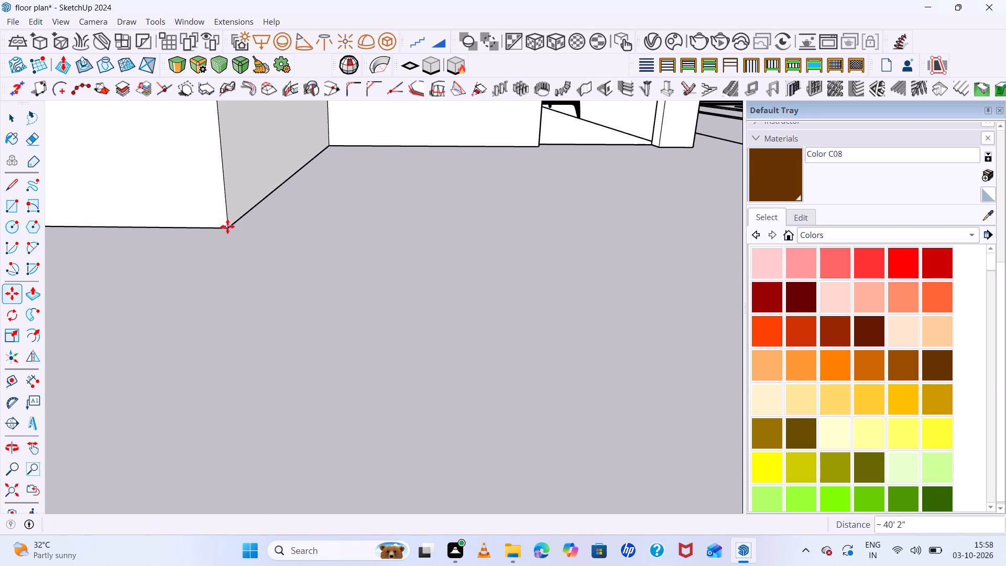
{"action": "scroll", "coordinate": [260, 298], "scroll_direction": "down", "scroll_amount": 20}
{"action": "scroll", "coordinate": [260, 298], "scroll_direction": "down", "scroll_amount": 6}
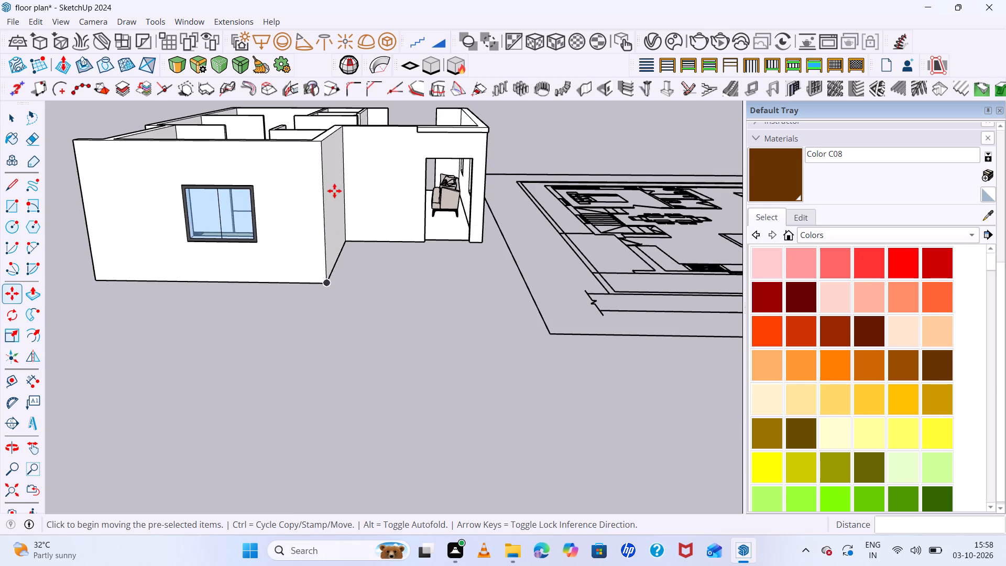
{"action": "middle_click_drag", "start_coordinate": [340, 212], "coordinate": [508, 485]}
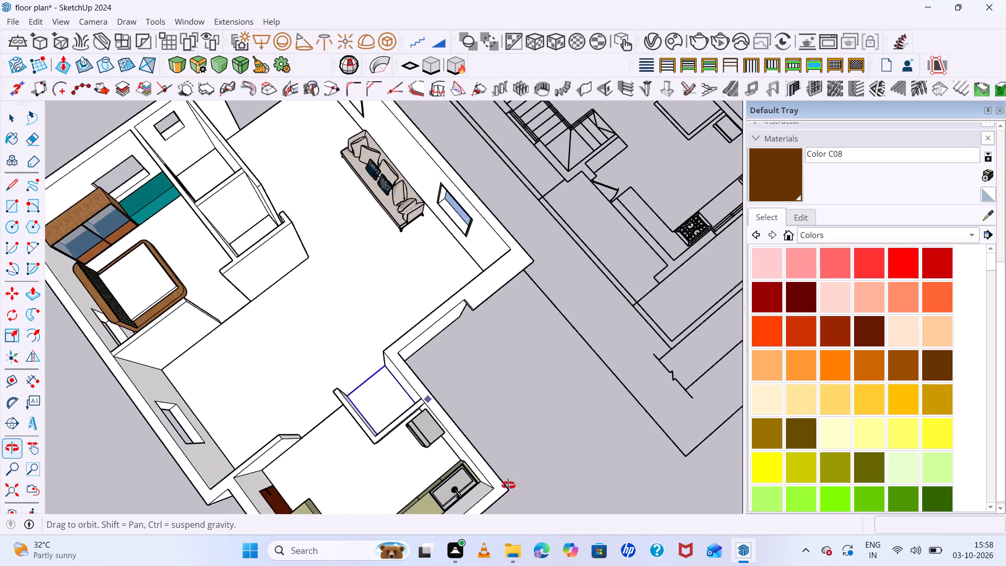
{"action": "middle_click_drag", "start_coordinate": [508, 485], "coordinate": [427, 490]}
{"action": "key", "text": "space"}
Examine the house model from outside and above, checking the floors, room layout, windows and furniture against the ground-floor plan.
{"action": "scroll", "coordinate": [379, 389], "scroll_direction": "down", "scroll_amount": 12}
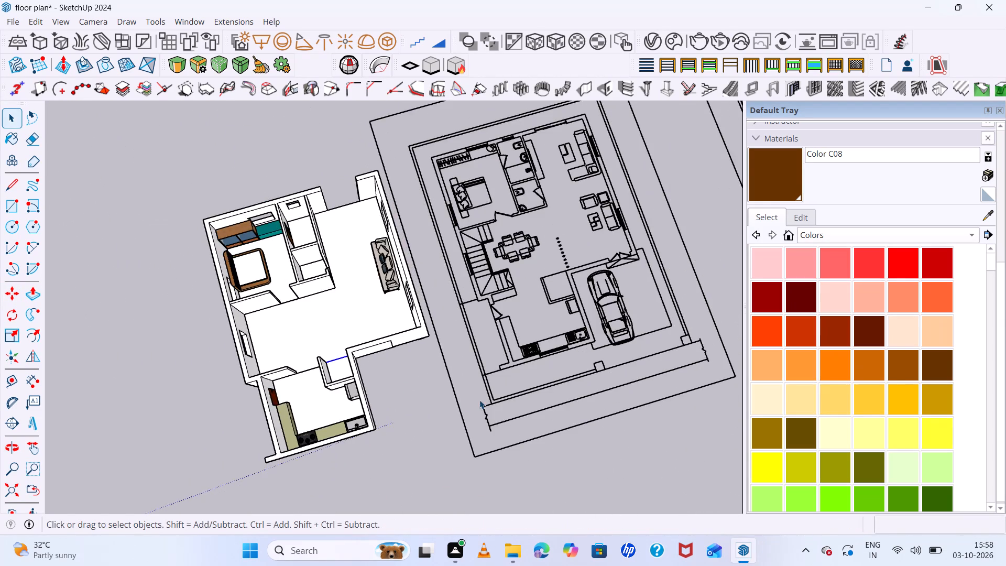
{"action": "middle_click_drag", "start_coordinate": [479, 400], "coordinate": [565, 204]}
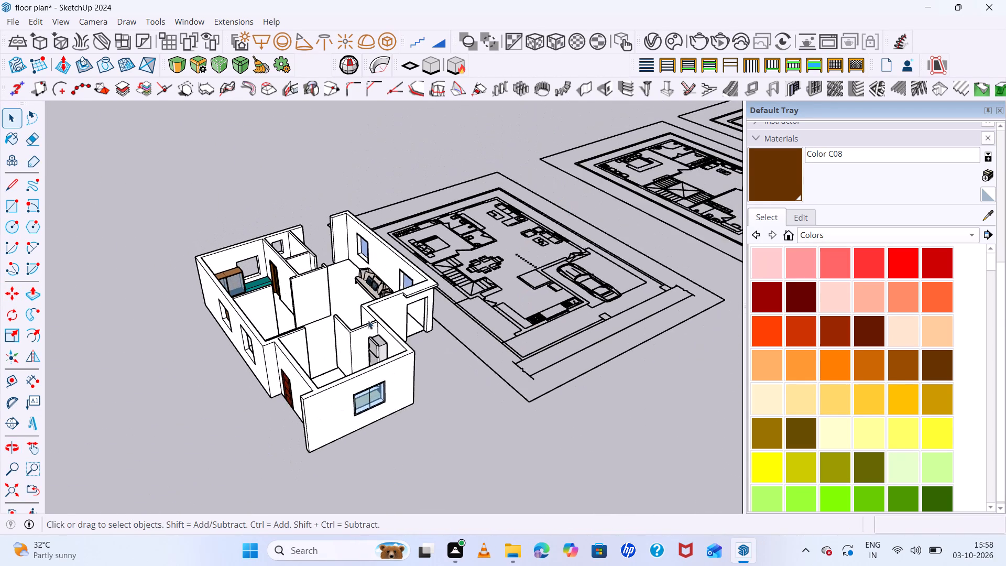
{"action": "scroll", "coordinate": [287, 342], "scroll_direction": "up", "scroll_amount": 13}
{"action": "middle_click_drag", "start_coordinate": [247, 363], "coordinate": [497, 258]}
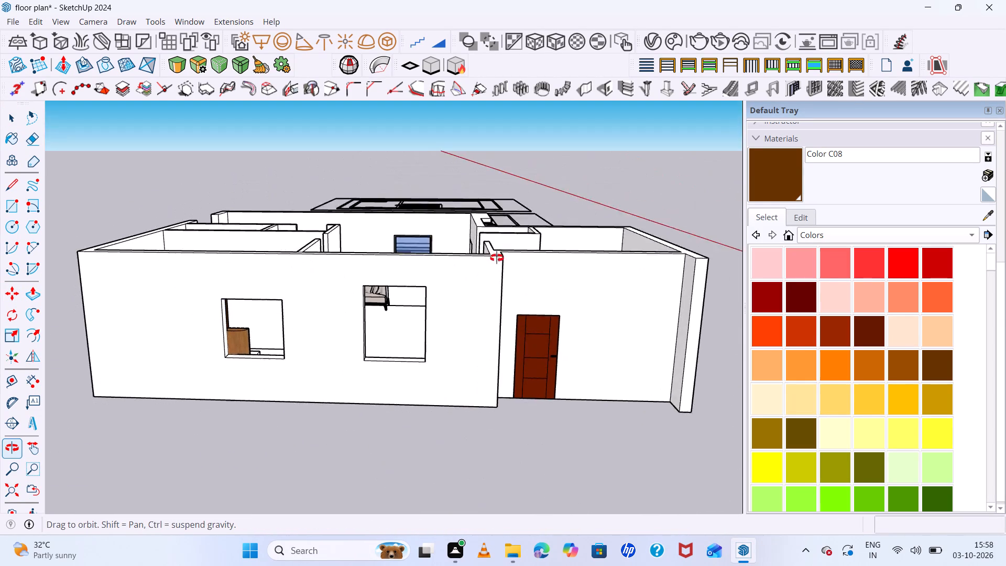
{"action": "middle_click_drag", "start_coordinate": [497, 258], "coordinate": [105, 342]}
{"action": "scroll", "coordinate": [307, 329], "scroll_direction": "down", "scroll_amount": 6}
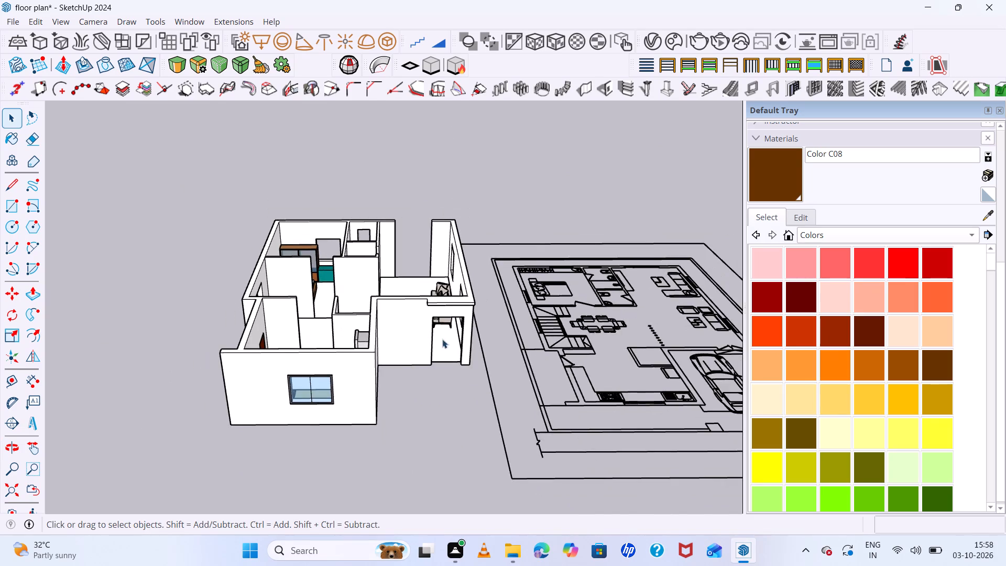
{"action": "middle_click_drag", "start_coordinate": [445, 340], "coordinate": [189, 228]}
{"action": "scroll", "coordinate": [411, 323], "scroll_direction": "up", "scroll_amount": 12}
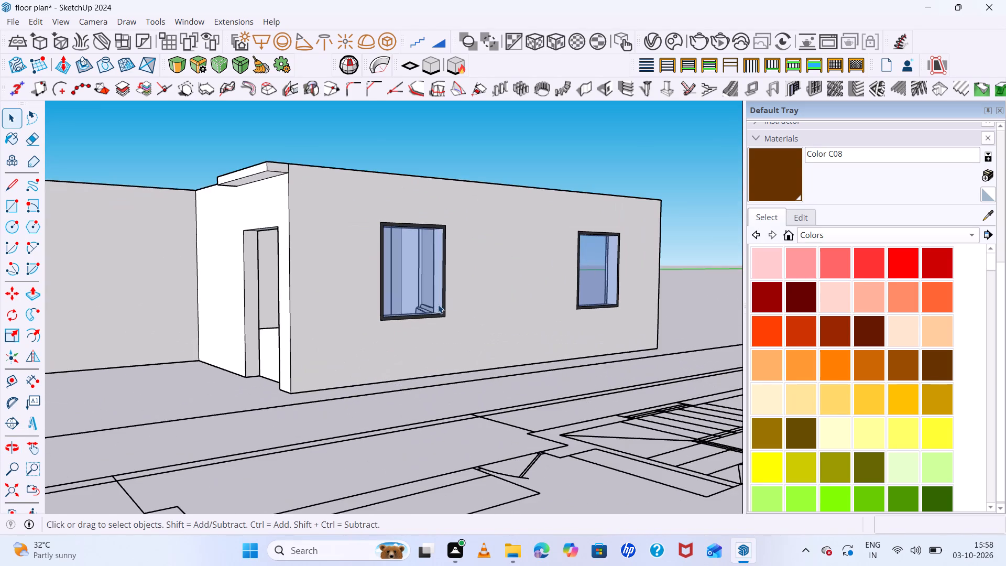
{"action": "middle_click_drag", "start_coordinate": [422, 315], "coordinate": [662, 490]}
{"action": "scroll", "coordinate": [461, 257], "scroll_direction": "down", "scroll_amount": 7}
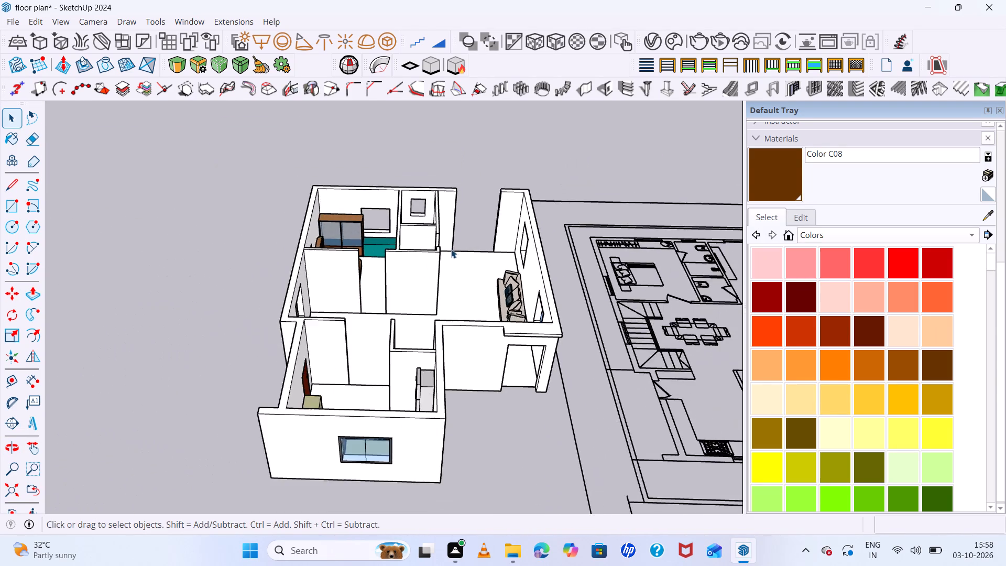
{"action": "scroll", "coordinate": [450, 246], "scroll_direction": "down", "scroll_amount": 6}
{"action": "middle_click_drag", "start_coordinate": [451, 257], "coordinate": [464, 399]}
{"action": "middle_click", "coordinate": [464, 400]}
{"action": "scroll", "coordinate": [492, 186], "scroll_direction": "up", "scroll_amount": 7}
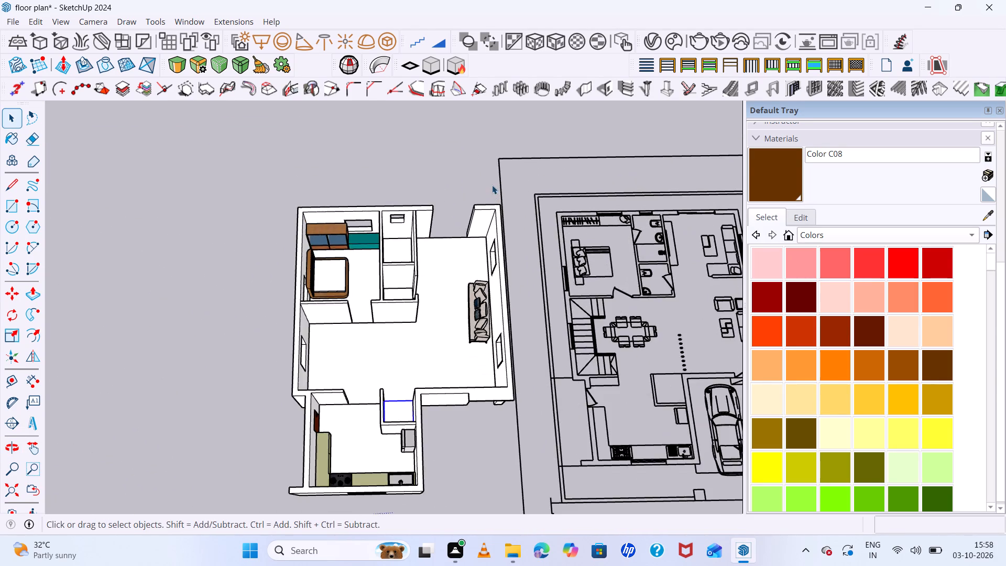
{"action": "scroll", "coordinate": [490, 187], "scroll_direction": "up", "scroll_amount": 6}
{"action": "middle_click_drag", "start_coordinate": [471, 264], "coordinate": [489, 176]}
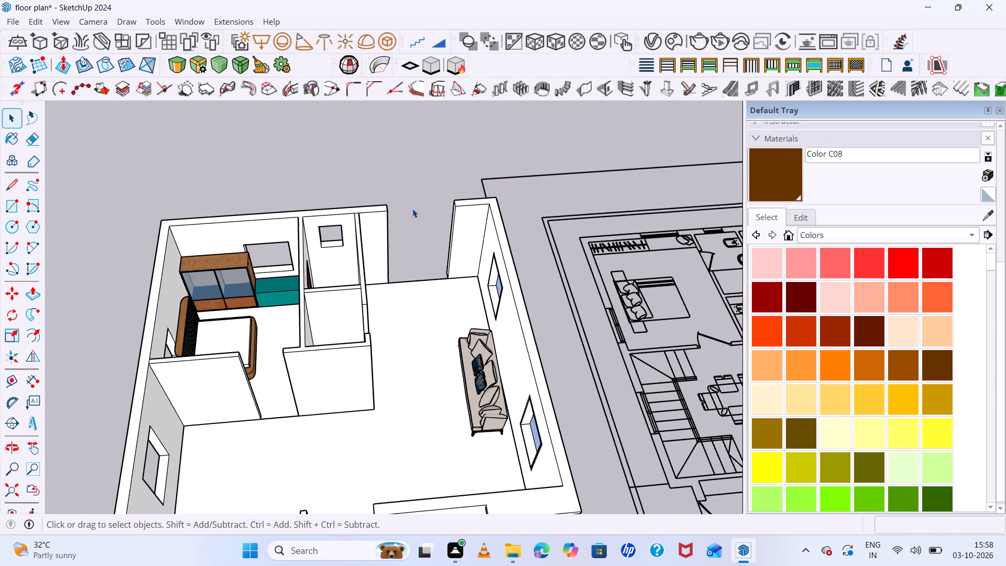
{"action": "scroll", "coordinate": [251, 318], "scroll_direction": "up", "scroll_amount": 6}
{"action": "middle_click_drag", "start_coordinate": [225, 369], "coordinate": [349, 341]}
{"action": "middle_click", "coordinate": [349, 341]}
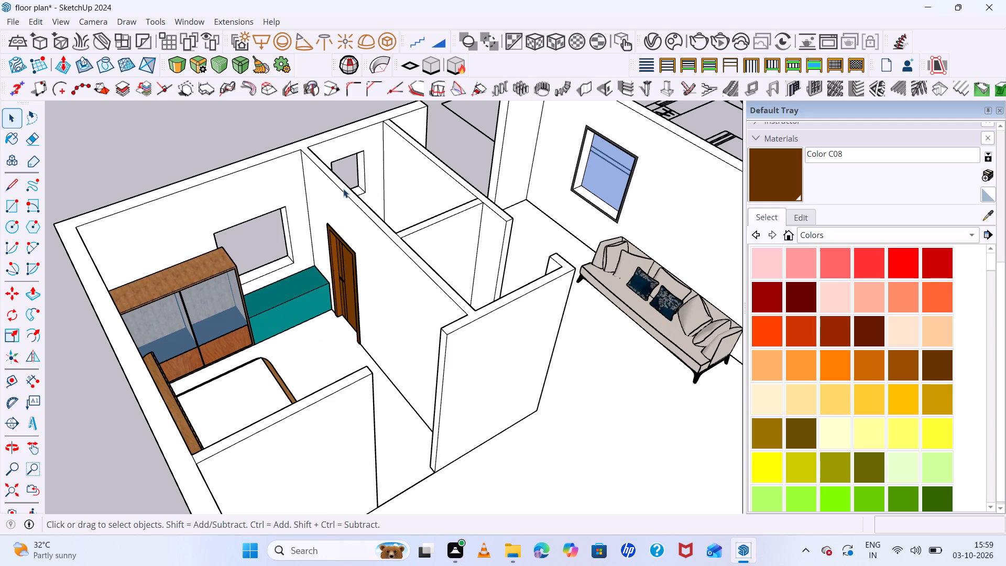
{"action": "scroll", "coordinate": [315, 230], "scroll_direction": "down", "scroll_amount": 12}
{"action": "middle_click_drag", "start_coordinate": [269, 320], "coordinate": [266, 227]}
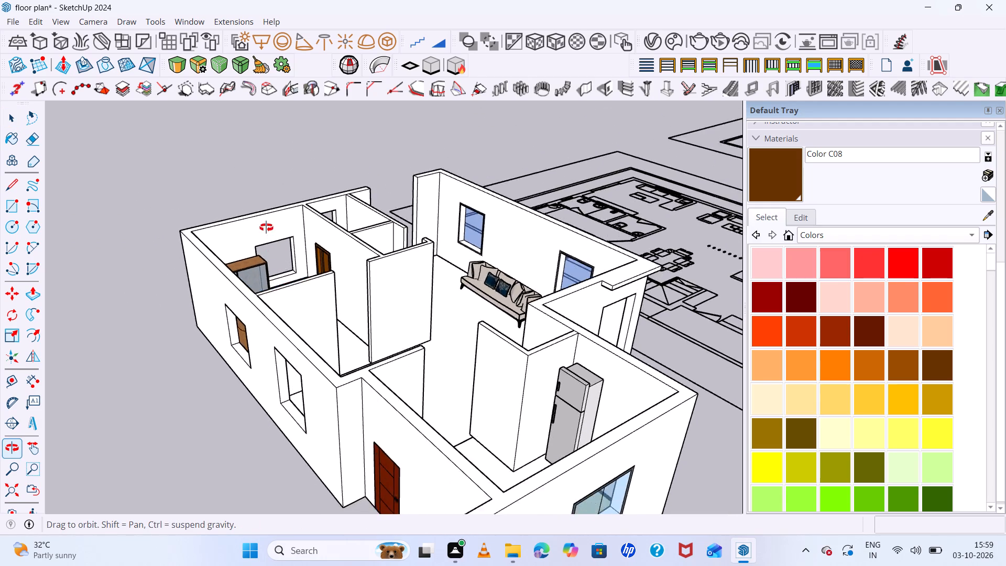
{"action": "middle_click_drag", "start_coordinate": [266, 227], "coordinate": [169, 199]}
{"action": "scroll", "coordinate": [168, 199], "scroll_direction": "down", "scroll_amount": 11}
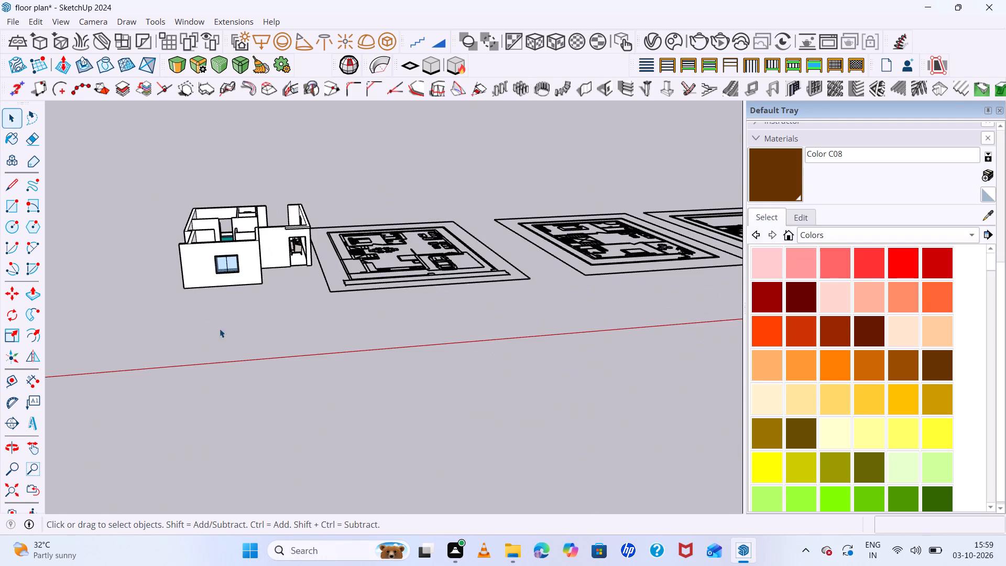
{"action": "middle_click_drag", "start_coordinate": [231, 351], "coordinate": [236, 314]}
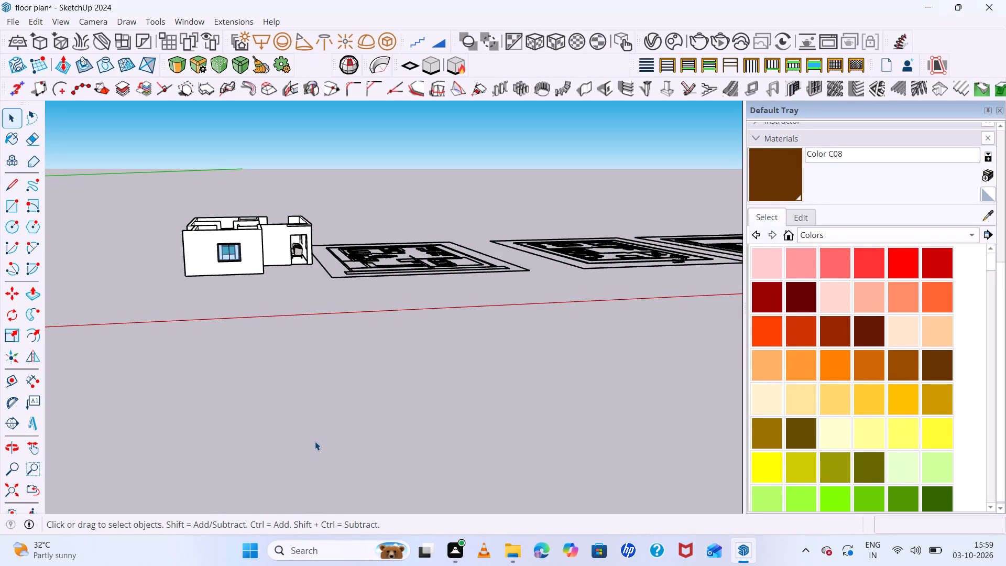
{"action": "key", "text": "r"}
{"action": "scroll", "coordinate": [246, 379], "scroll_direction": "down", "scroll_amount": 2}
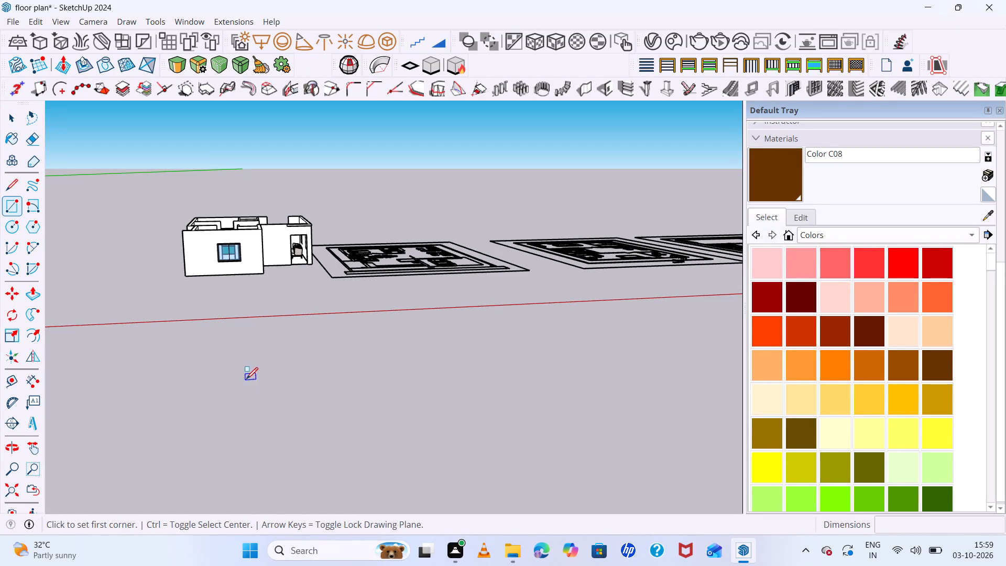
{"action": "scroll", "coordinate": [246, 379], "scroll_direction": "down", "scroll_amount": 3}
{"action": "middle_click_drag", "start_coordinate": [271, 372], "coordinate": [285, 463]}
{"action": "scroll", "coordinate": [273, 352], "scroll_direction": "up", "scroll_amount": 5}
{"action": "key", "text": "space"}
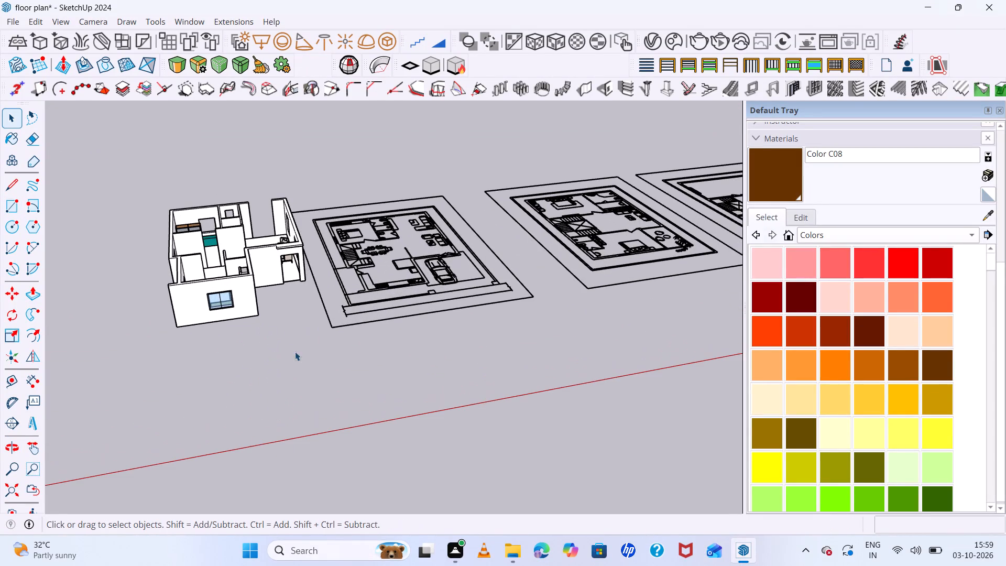
Draw a rectangle exactly over the small window opening in the outer wall, beside the larger bedroom window opening.
{"action": "scroll", "coordinate": [221, 367], "scroll_direction": "up", "scroll_amount": 7}
{"action": "scroll", "coordinate": [216, 251], "scroll_direction": "up", "scroll_amount": 4}
{"action": "middle_click_drag", "start_coordinate": [280, 279], "coordinate": [420, 293]}
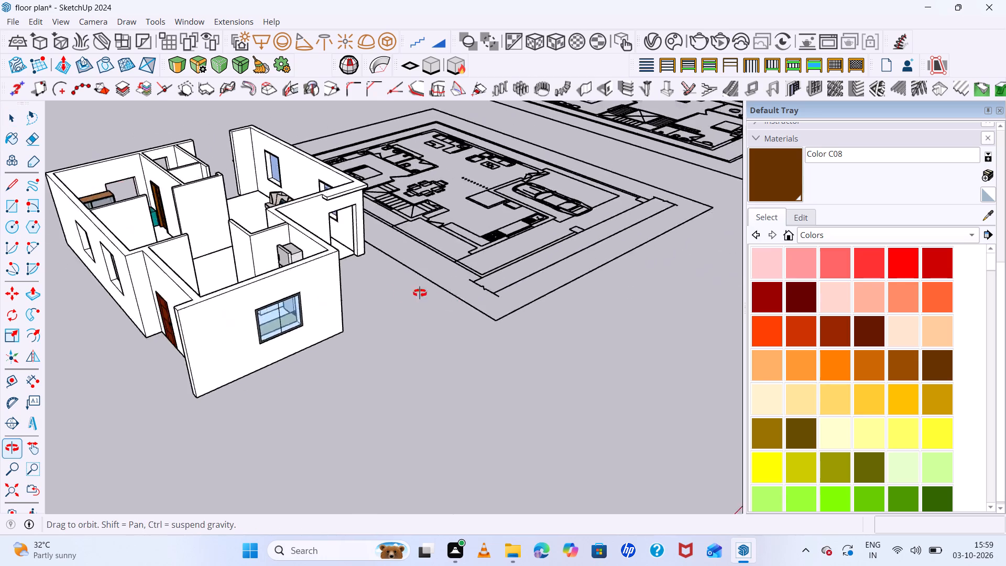
{"action": "middle_click_drag", "start_coordinate": [420, 293], "coordinate": [531, 304]}
{"action": "scroll", "coordinate": [532, 296], "scroll_direction": "down", "scroll_amount": 12}
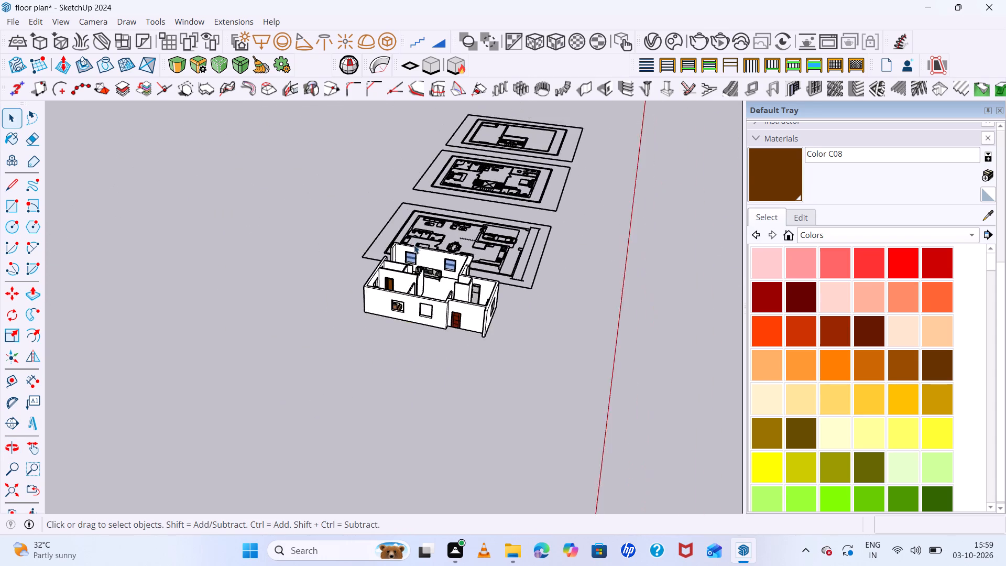
{"action": "scroll", "coordinate": [412, 240], "scroll_direction": "up", "scroll_amount": 6}
{"action": "scroll", "coordinate": [368, 286], "scroll_direction": "up", "scroll_amount": 13}
{"action": "middle_click_drag", "start_coordinate": [360, 319], "coordinate": [526, 314]}
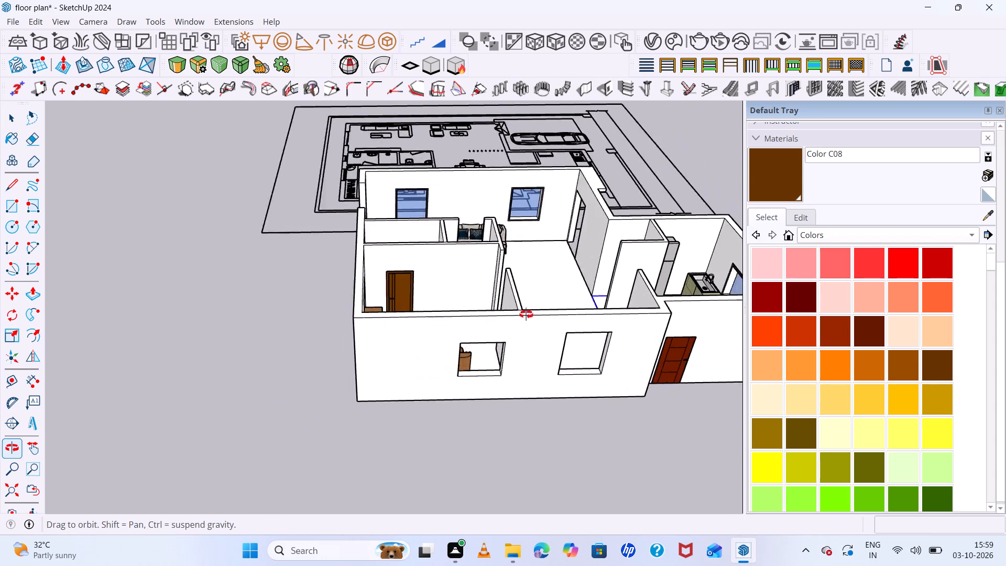
{"action": "middle_click_drag", "start_coordinate": [526, 314], "coordinate": [730, 227]}
{"action": "middle_click", "coordinate": [730, 227]}
{"action": "scroll", "coordinate": [234, 445], "scroll_direction": "down", "scroll_amount": 7}
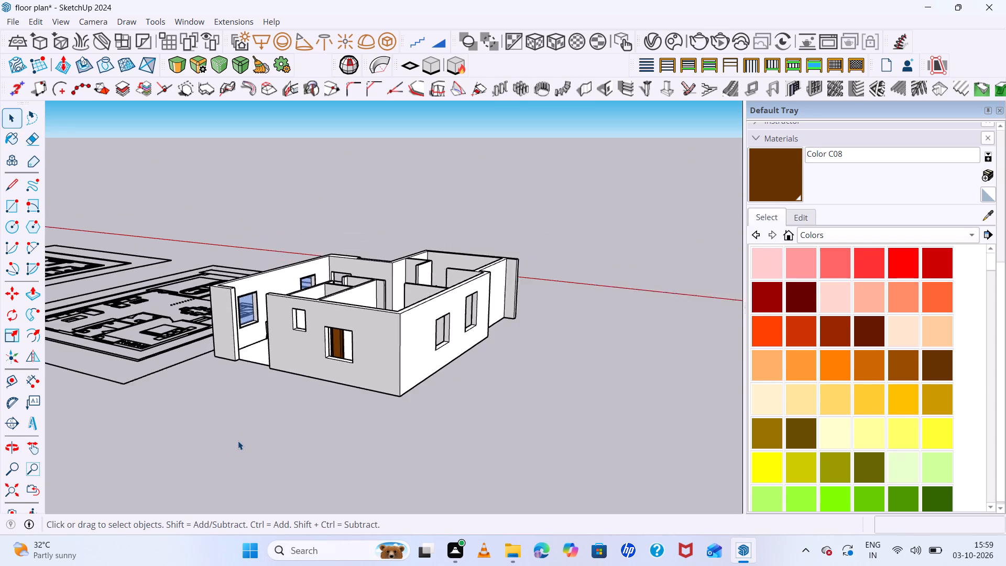
{"action": "middle_click_drag", "start_coordinate": [245, 440], "coordinate": [409, 413]}
{"action": "scroll", "coordinate": [403, 292], "scroll_direction": "up", "scroll_amount": 6}
{"action": "scroll", "coordinate": [365, 341], "scroll_direction": "up", "scroll_amount": 6}
{"action": "middle_click_drag", "start_coordinate": [362, 323], "coordinate": [347, 271]}
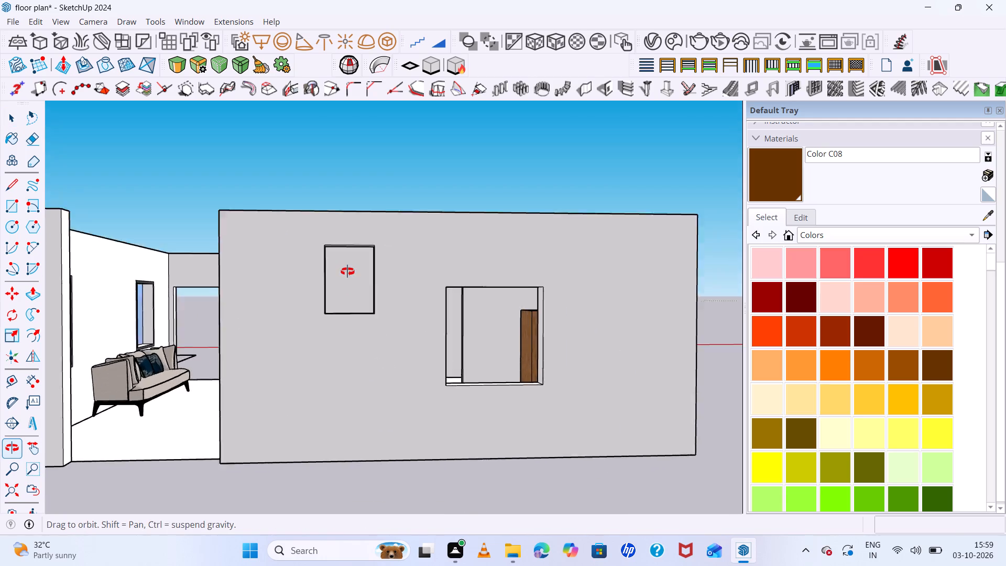
{"action": "middle_click_drag", "start_coordinate": [347, 271], "coordinate": [347, 268]}
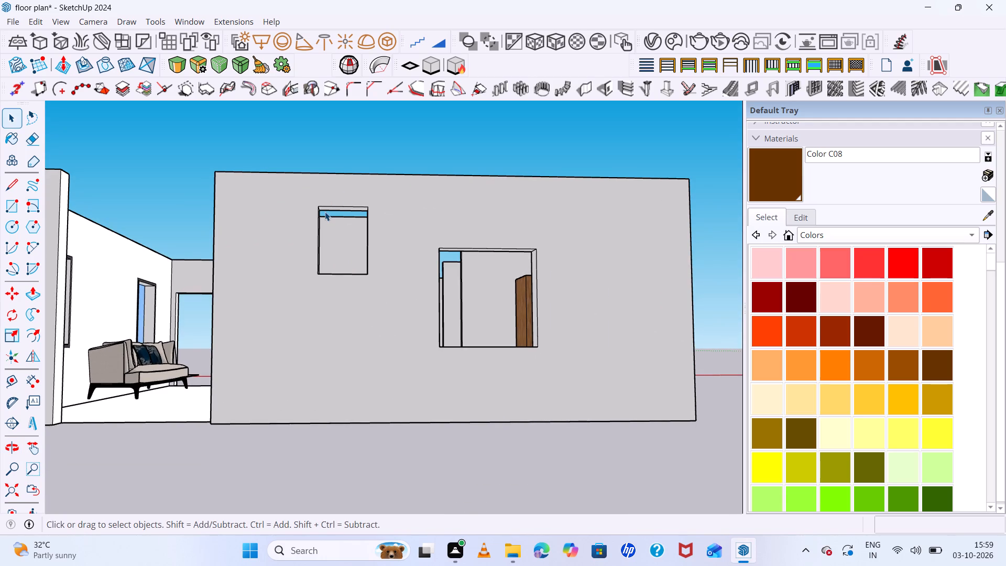
{"action": "key", "text": "r"}
{"action": "left_click", "coordinate": [318, 207]}
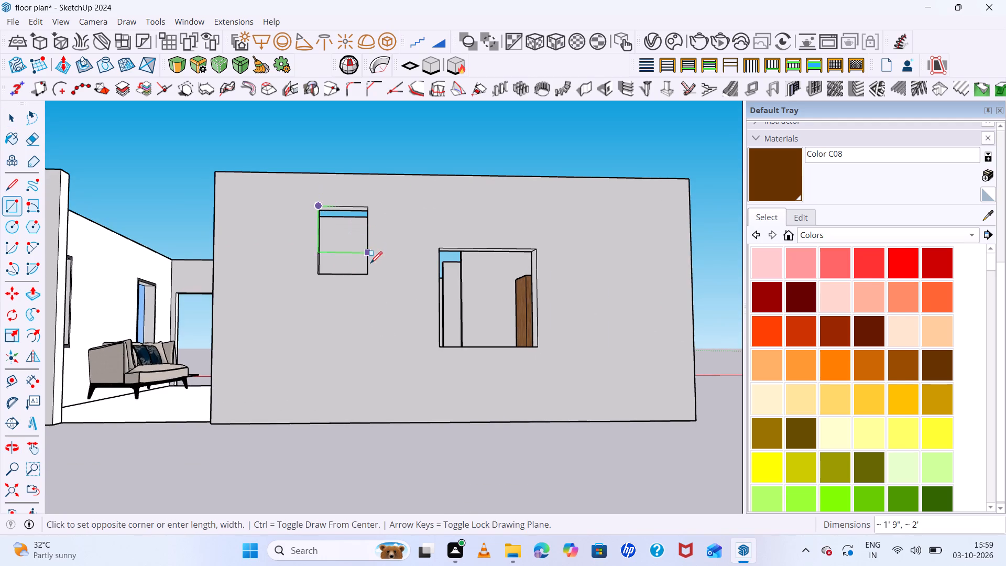
{"action": "left_click", "coordinate": [369, 273]}
{"action": "key", "text": "space"}
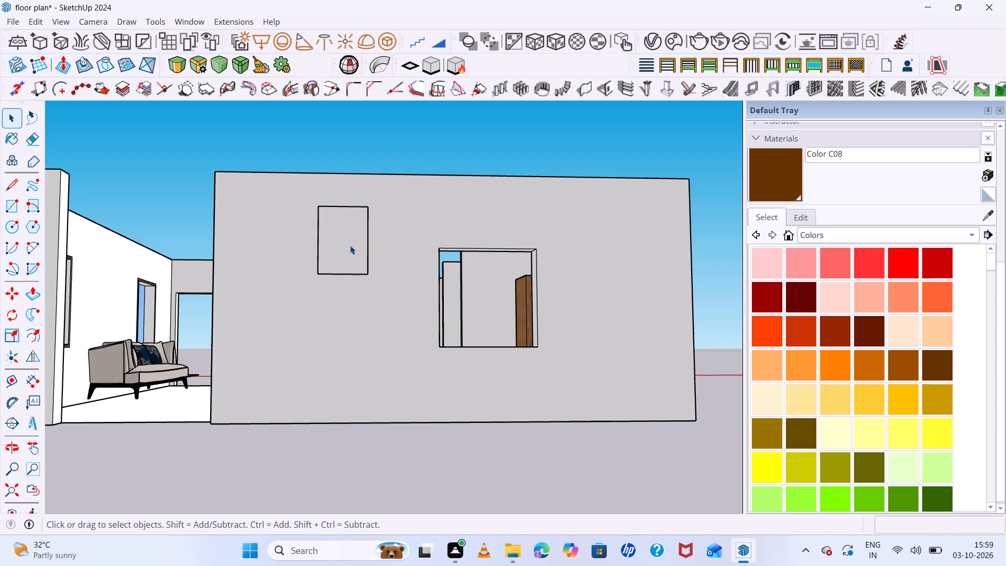
Move the new rectangular face about 10' 2" out of the small window opening, clear of the wall.
{"action": "left_click", "coordinate": [349, 245]}
{"action": "key", "text": "m"}
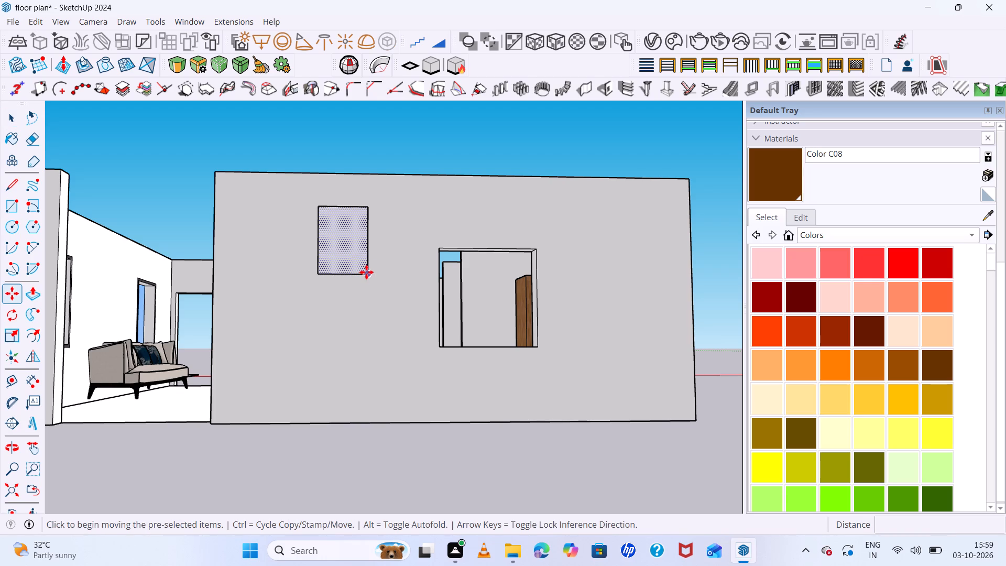
{"action": "left_click", "coordinate": [366, 272]}
{"action": "scroll", "coordinate": [270, 453], "scroll_direction": "down", "scroll_amount": 6}
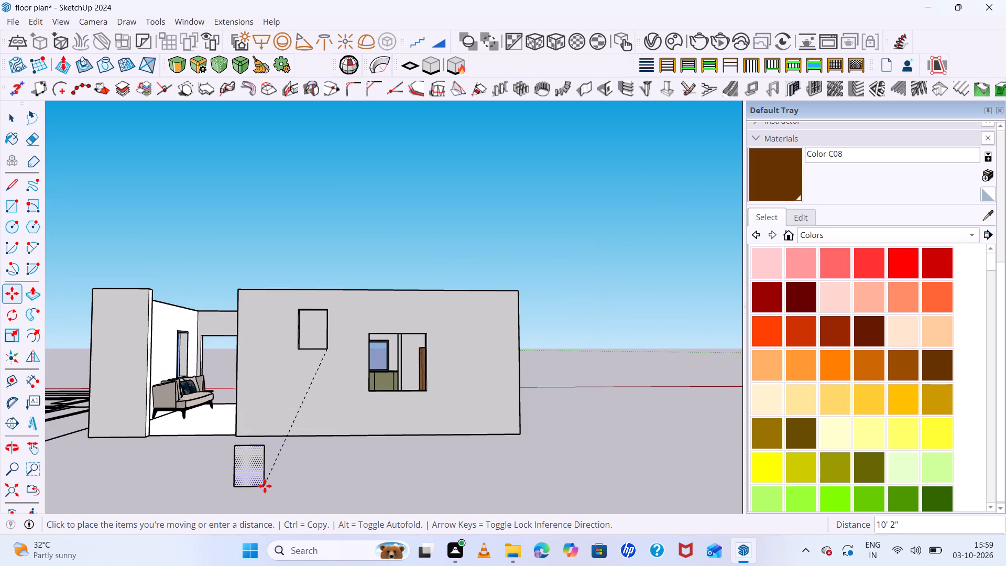
{"action": "left_click", "coordinate": [265, 486]}
Raise the bed in the bedroom by about 8".
{"action": "middle_click_drag", "start_coordinate": [325, 510], "coordinate": [418, 416]}
{"action": "middle_click", "coordinate": [418, 416]}
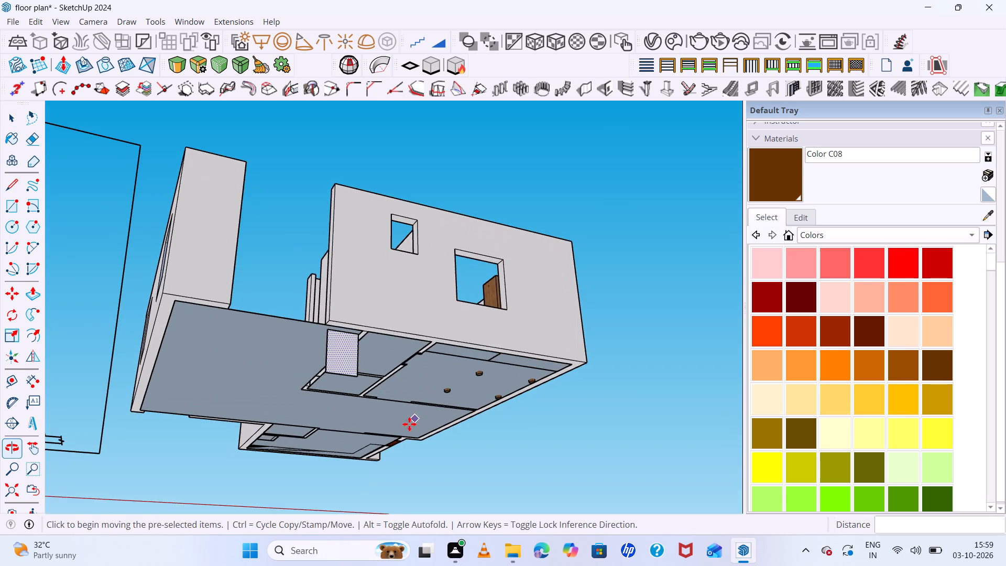
{"action": "scroll", "coordinate": [341, 374], "scroll_direction": "up", "scroll_amount": 4}
{"action": "middle_click_drag", "start_coordinate": [542, 429], "coordinate": [424, 467]}
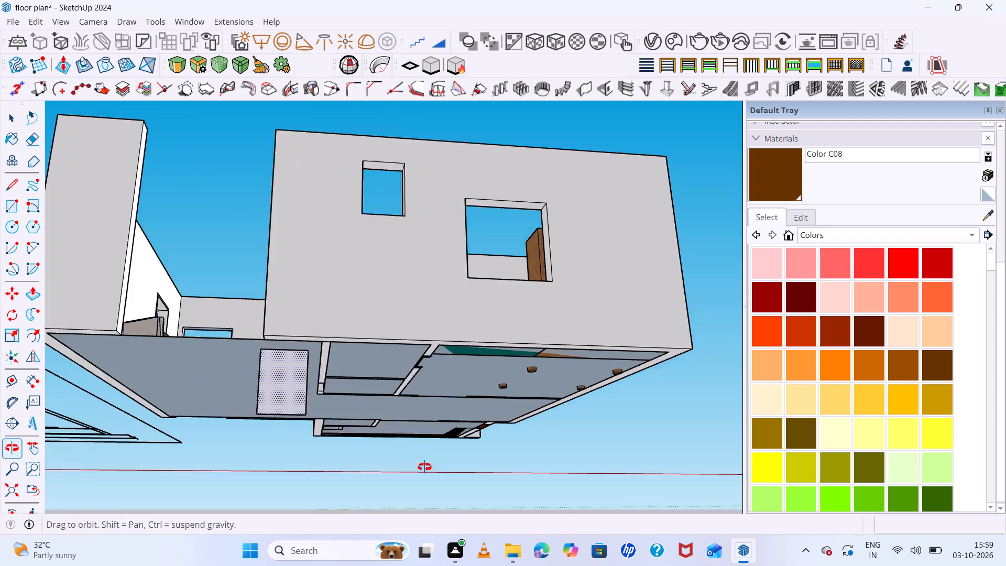
{"action": "middle_click_drag", "start_coordinate": [424, 467], "coordinate": [510, 564]}
{"action": "middle_click_drag", "start_coordinate": [474, 168], "coordinate": [503, 482]}
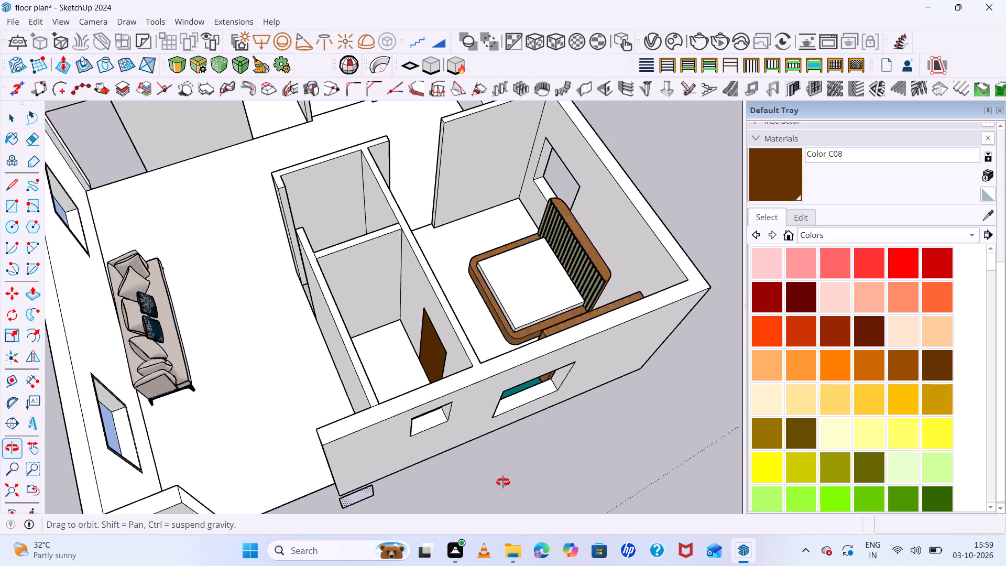
{"action": "middle_click_drag", "start_coordinate": [503, 482], "coordinate": [504, 483]}
{"action": "scroll", "coordinate": [599, 269], "scroll_direction": "up", "scroll_amount": 5}
{"action": "key", "text": "space"}
{"action": "left_click", "coordinate": [597, 257]}
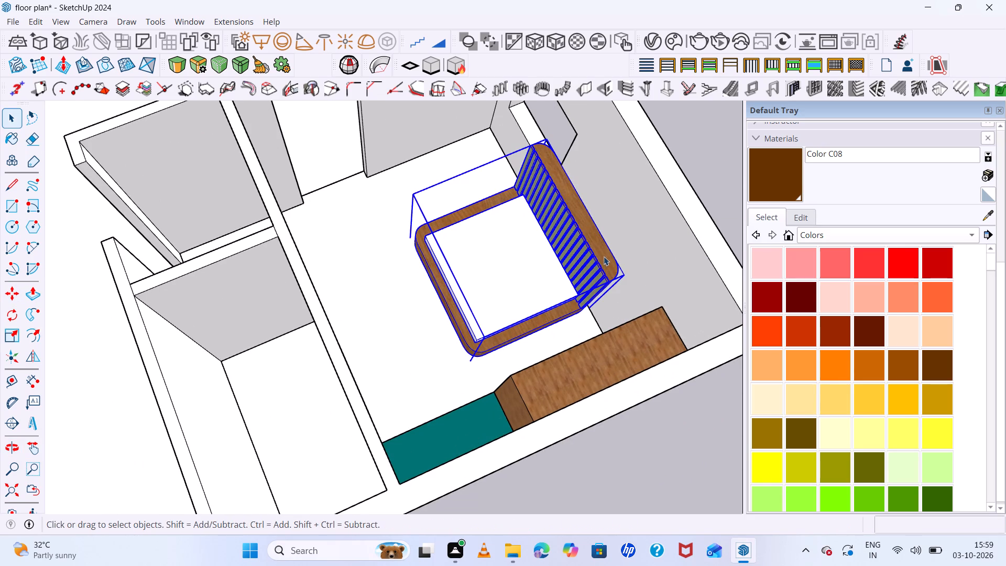
{"action": "key", "text": "m"}
{"action": "left_click", "coordinate": [584, 207]}
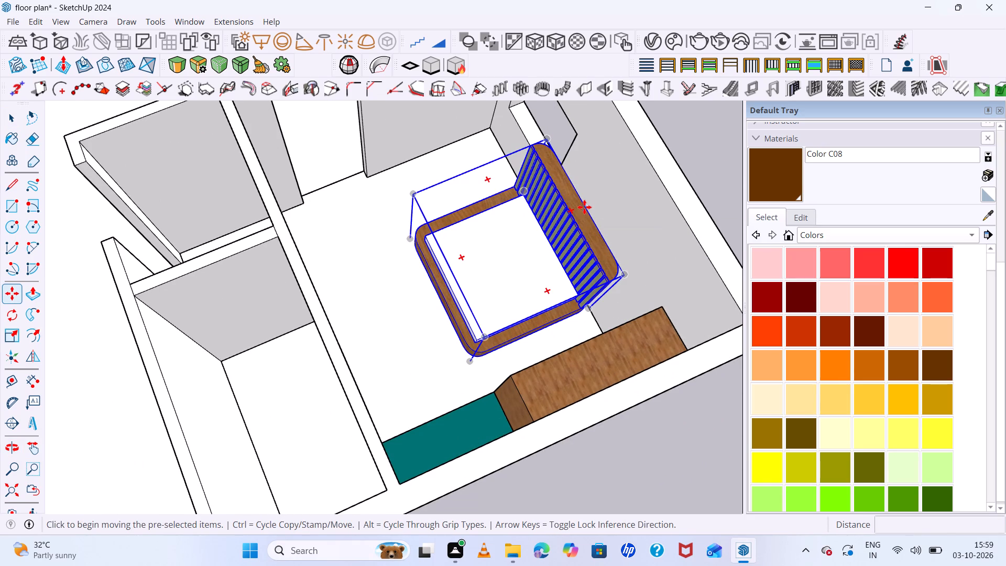
{"action": "key", "text": "space"}
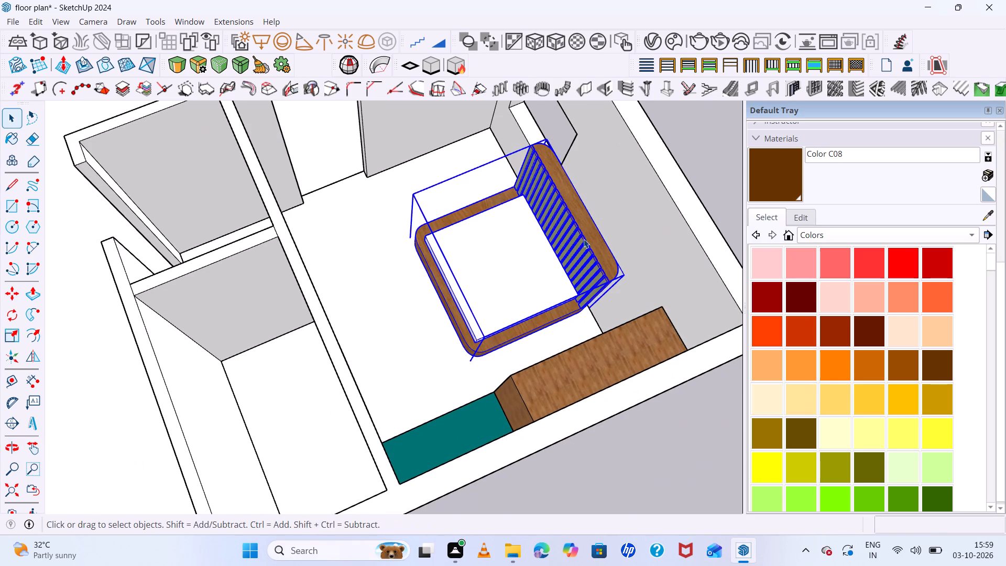
{"action": "left_click", "coordinate": [585, 235]}
{"action": "key", "text": "m"}
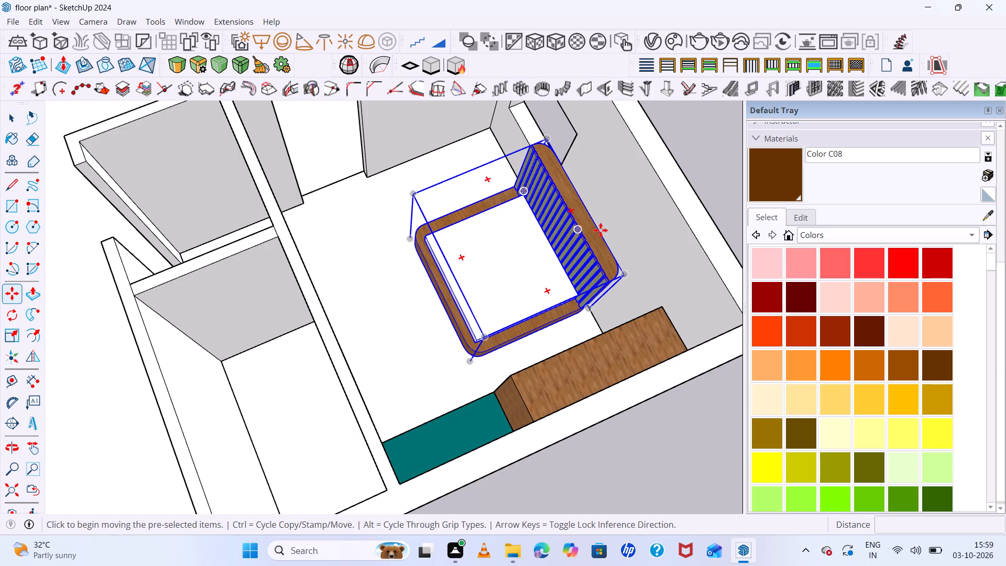
{"action": "scroll", "coordinate": [602, 230], "scroll_direction": "up", "scroll_amount": 6}
{"action": "left_click", "coordinate": [635, 302]}
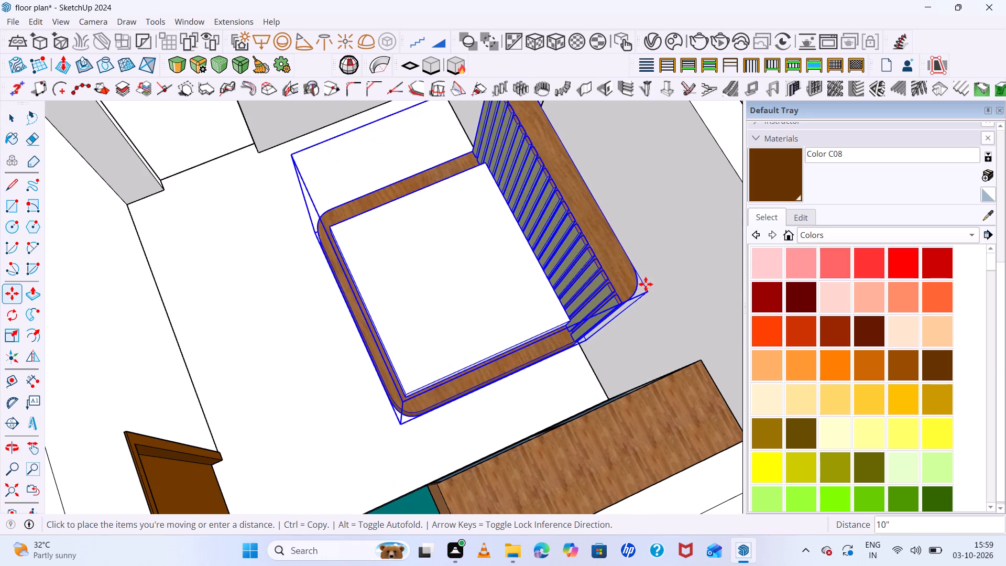
{"action": "left_click", "coordinate": [640, 289]}
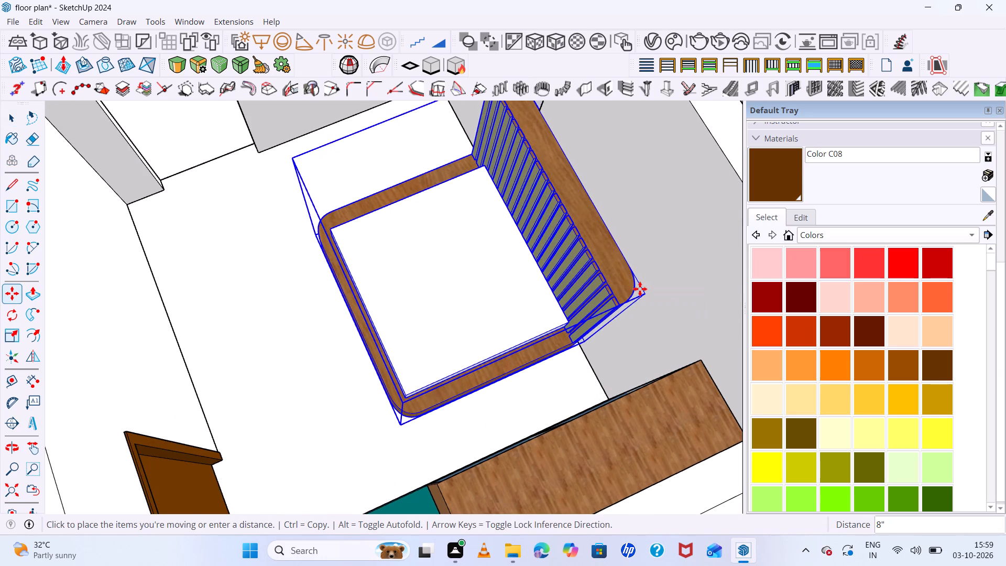
{"action": "scroll", "coordinate": [452, 252], "scroll_direction": "down", "scroll_amount": 12}
{"action": "middle_click_drag", "start_coordinate": [501, 317], "coordinate": [377, 13]}
{"action": "scroll", "coordinate": [457, 200], "scroll_direction": "up", "scroll_amount": 1}
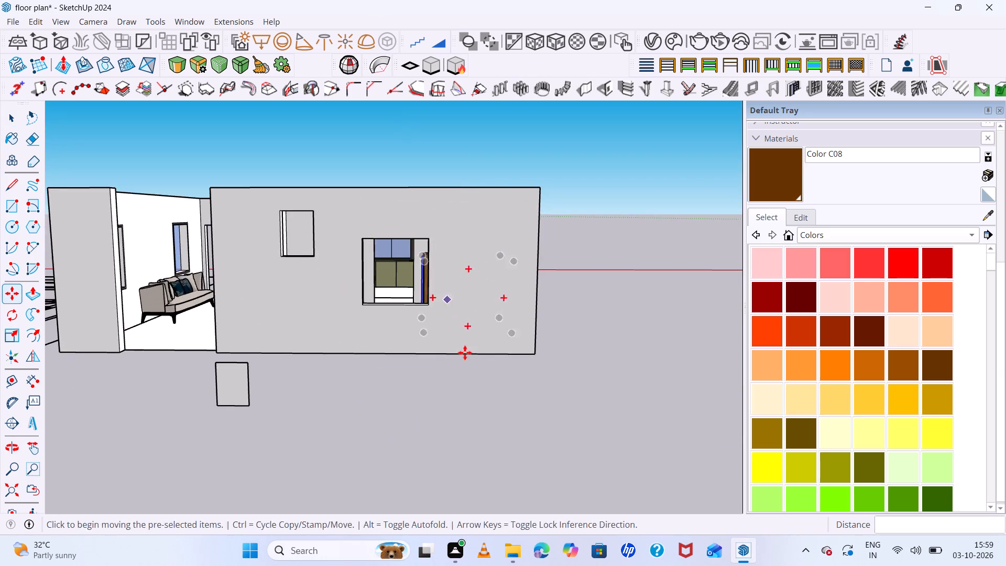
{"action": "middle_click_drag", "start_coordinate": [465, 353], "coordinate": [555, 389]}
{"action": "key", "text": "space"}
Move the loose window rectangle, with its edges, about 47' 2" onto open ground away from the house.
{"action": "scroll", "coordinate": [381, 406], "scroll_direction": "down", "scroll_amount": 10}
{"action": "scroll", "coordinate": [341, 487], "scroll_direction": "up", "scroll_amount": 5}
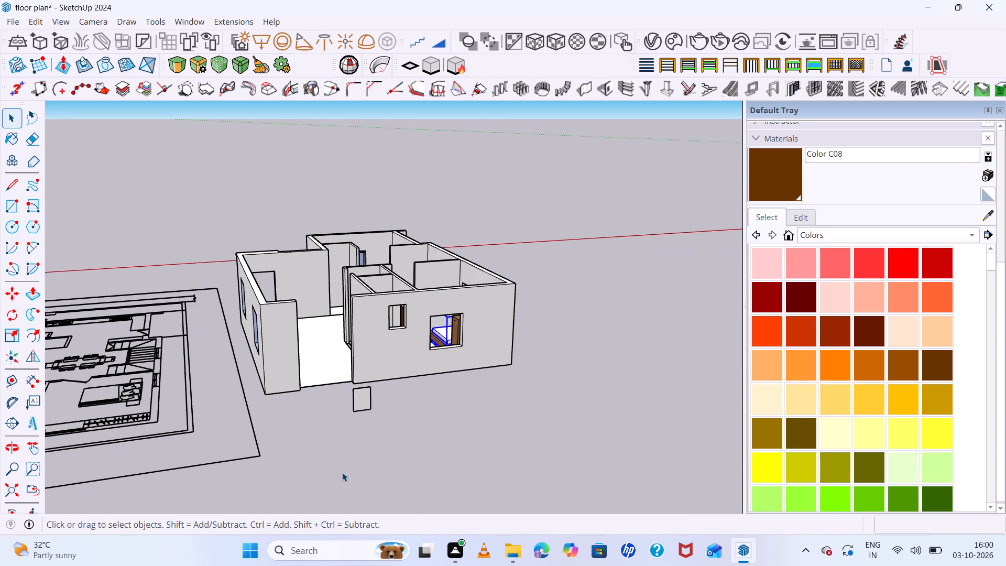
{"action": "scroll", "coordinate": [358, 445], "scroll_direction": "up", "scroll_amount": 6}
{"action": "scroll", "coordinate": [391, 385], "scroll_direction": "up", "scroll_amount": 5}
{"action": "left_click", "coordinate": [330, 386]}
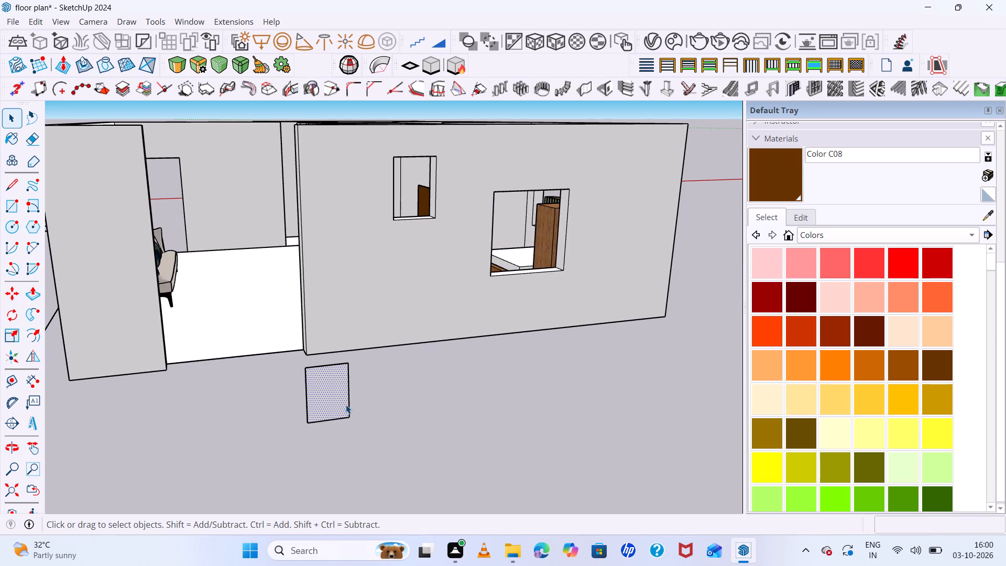
{"action": "left_click", "coordinate": [346, 405]}
{"action": "double_click", "coordinate": [335, 404]}
{"action": "key", "text": "m"}
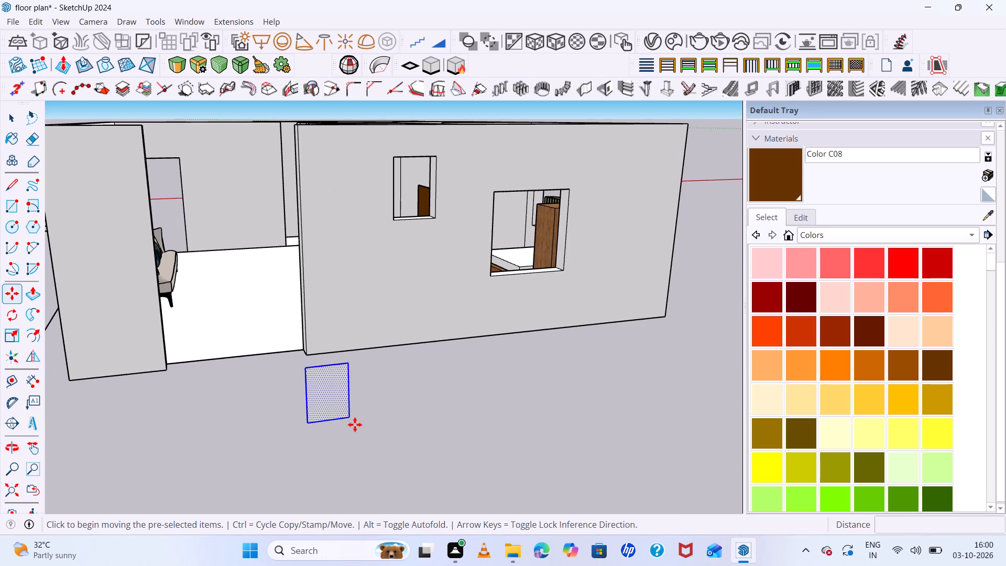
{"action": "left_click", "coordinate": [350, 418]}
{"action": "scroll", "coordinate": [515, 433], "scroll_direction": "down", "scroll_amount": 7}
{"action": "scroll", "coordinate": [411, 397], "scroll_direction": "down", "scroll_amount": 6}
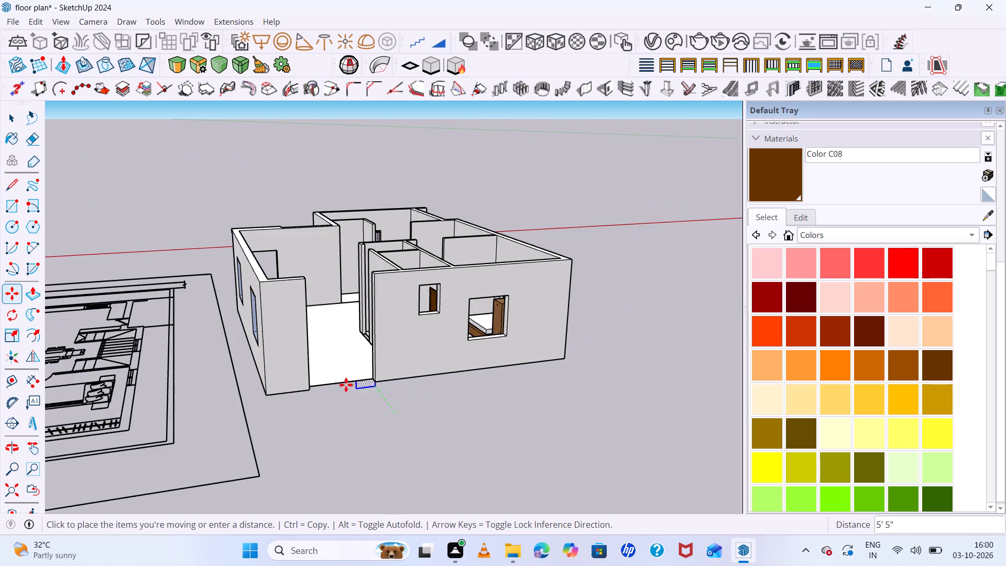
{"action": "scroll", "coordinate": [346, 385], "scroll_direction": "down", "scroll_amount": 9}
{"action": "middle_click_drag", "start_coordinate": [461, 363], "coordinate": [65, 322]}
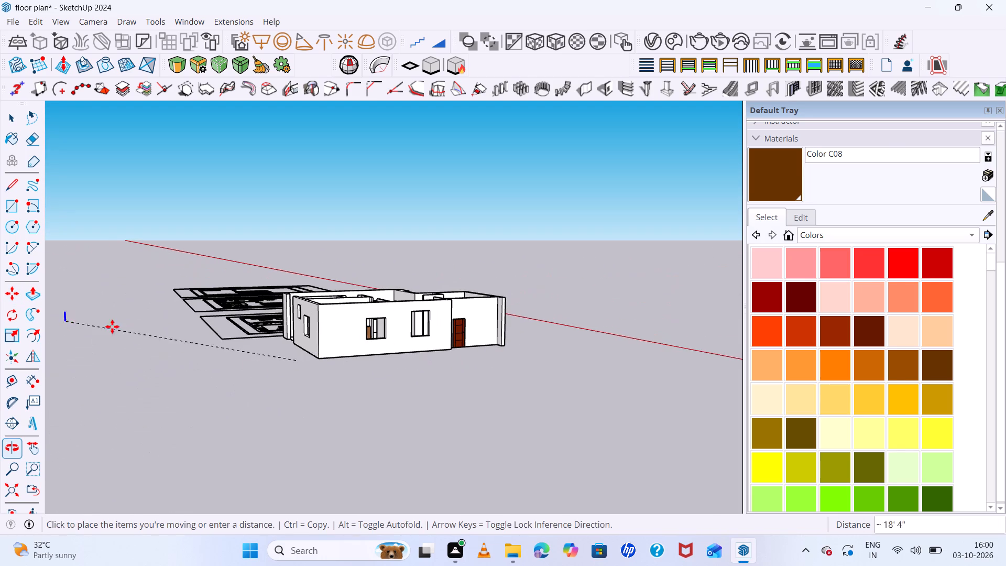
{"action": "scroll", "coordinate": [391, 425], "scroll_direction": "up", "scroll_amount": 5}
{"action": "left_click", "coordinate": [430, 401]}
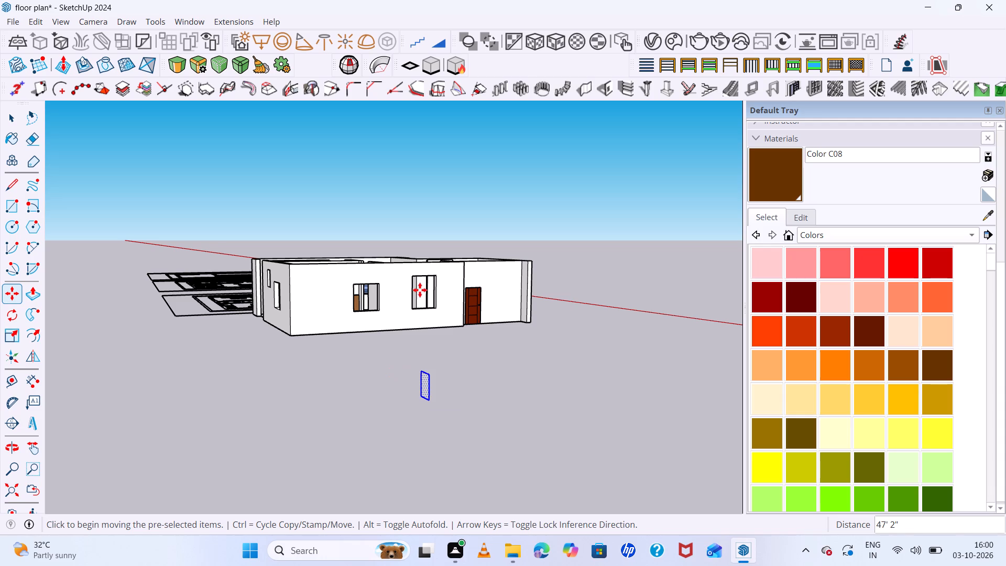
{"action": "key", "text": "space"}
Draw a rectangular strip about 5" by 2' along the top edge of the loose window rectangle.
{"action": "scroll", "coordinate": [414, 399], "scroll_direction": "up", "scroll_amount": 6}
{"action": "middle_click_drag", "start_coordinate": [410, 427], "coordinate": [529, 395]}
{"action": "scroll", "coordinate": [515, 371], "scroll_direction": "up", "scroll_amount": 1}
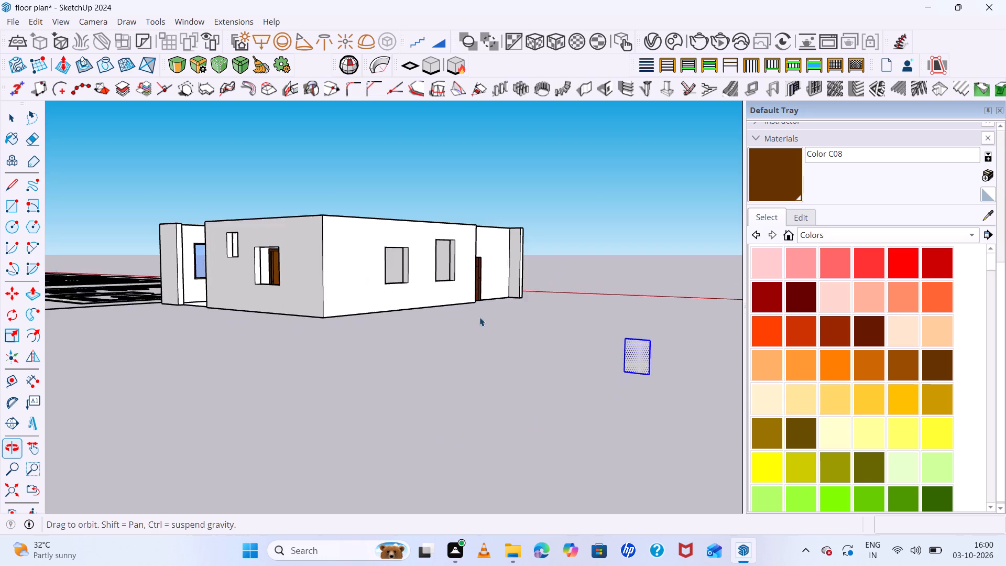
{"action": "scroll", "coordinate": [449, 280], "scroll_direction": "down", "scroll_amount": 12}
{"action": "scroll", "coordinate": [523, 367], "scroll_direction": "up", "scroll_amount": 13}
{"action": "middle_click_drag", "start_coordinate": [513, 314], "coordinate": [607, 401]}
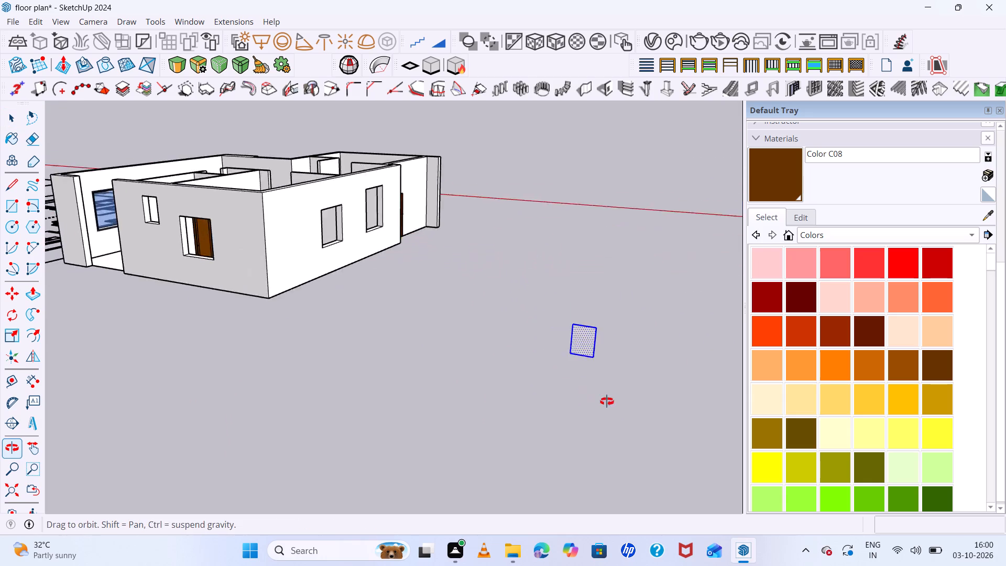
{"action": "middle_click_drag", "start_coordinate": [607, 401], "coordinate": [636, 416]}
{"action": "scroll", "coordinate": [684, 391], "scroll_direction": "up", "scroll_amount": 13}
{"action": "middle_click_drag", "start_coordinate": [736, 433], "coordinate": [609, 364]}
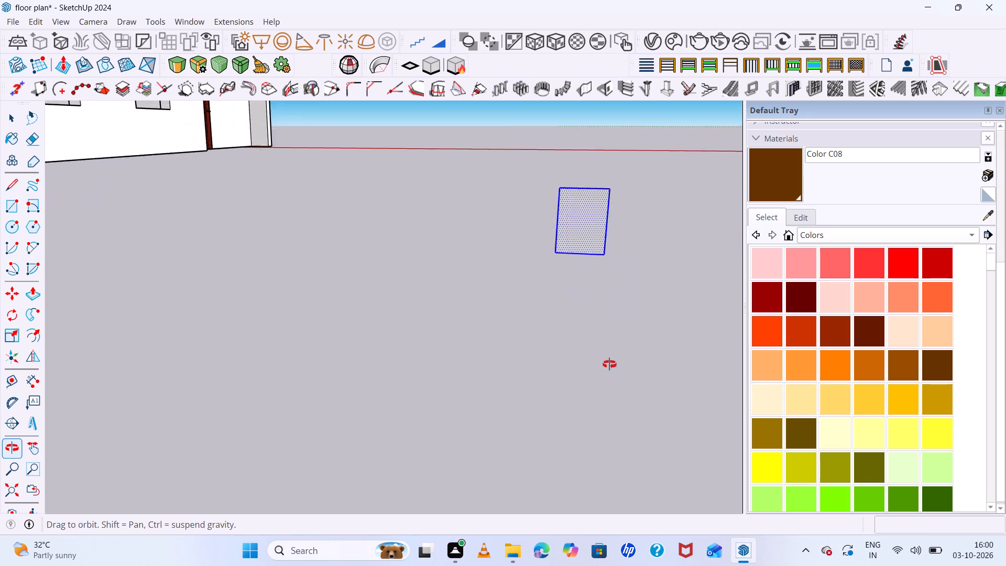
{"action": "middle_click_drag", "start_coordinate": [609, 364], "coordinate": [704, 409]}
{"action": "scroll", "coordinate": [706, 401], "scroll_direction": "up", "scroll_amount": 1}
{"action": "scroll", "coordinate": [595, 279], "scroll_direction": "down", "scroll_amount": 14}
{"action": "scroll", "coordinate": [562, 351], "scroll_direction": "up", "scroll_amount": 6}
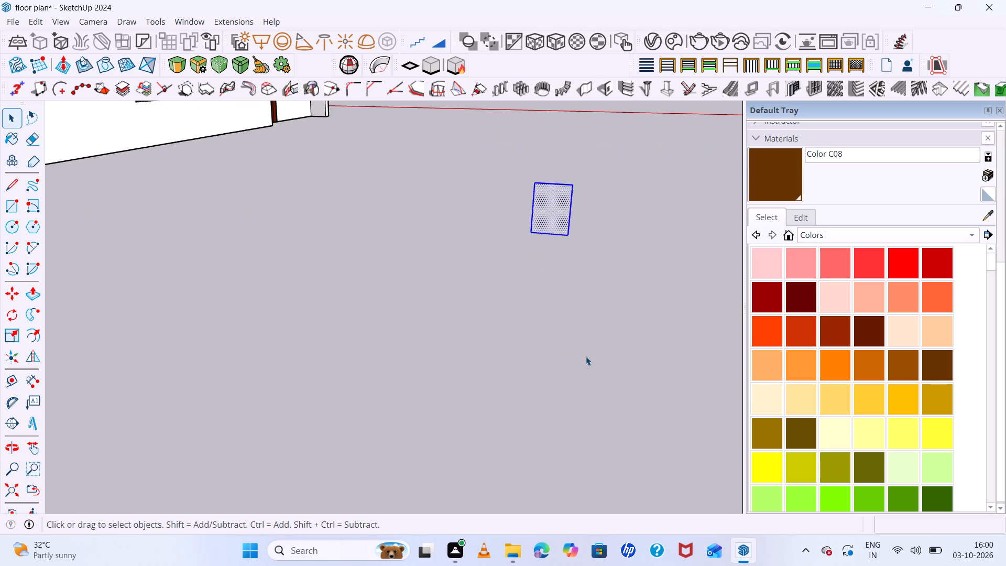
{"action": "middle_click_drag", "start_coordinate": [589, 363], "coordinate": [636, 406]}
{"action": "middle_click", "coordinate": [636, 406]}
{"action": "scroll", "coordinate": [660, 314], "scroll_direction": "up", "scroll_amount": 7}
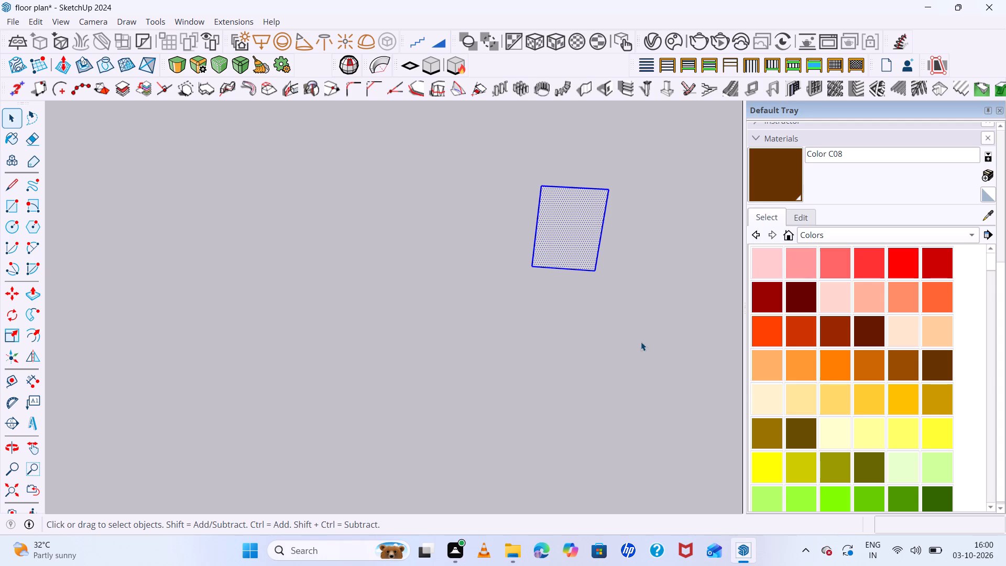
{"action": "scroll", "coordinate": [579, 194], "scroll_direction": "up", "scroll_amount": 6}
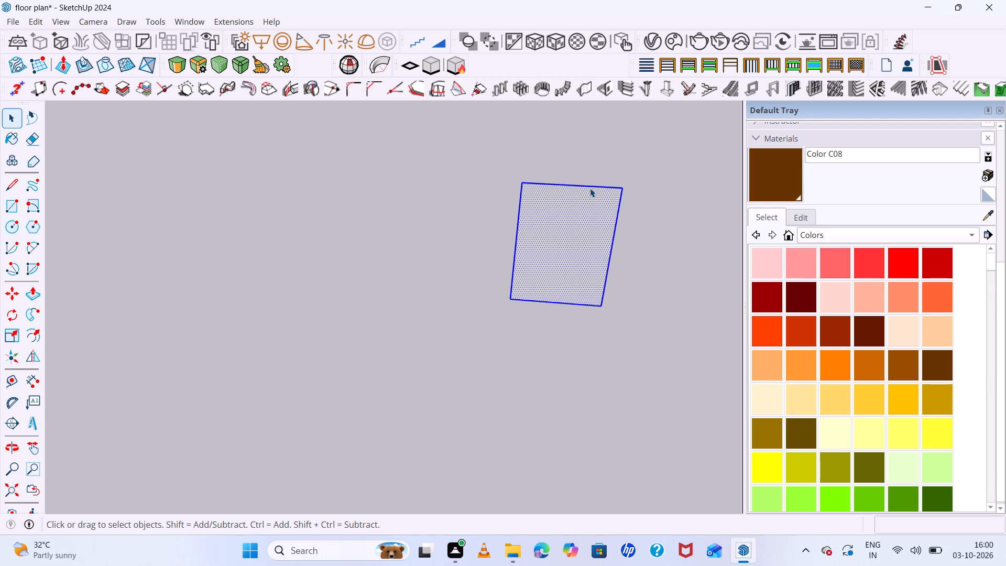
{"action": "key", "text": "r"}
{"action": "left_click", "coordinate": [523, 185]}
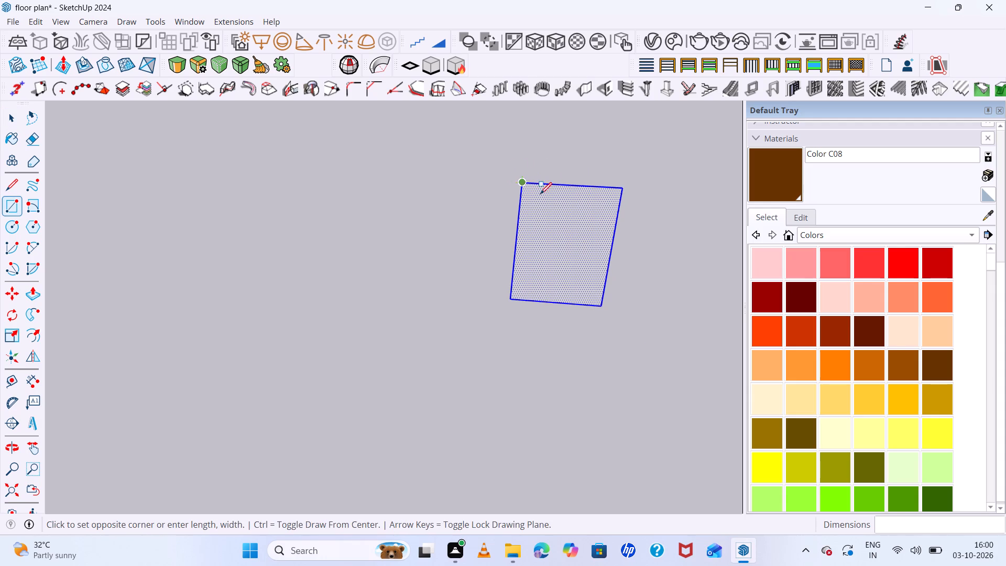
{"action": "left_click", "coordinate": [617, 206]}
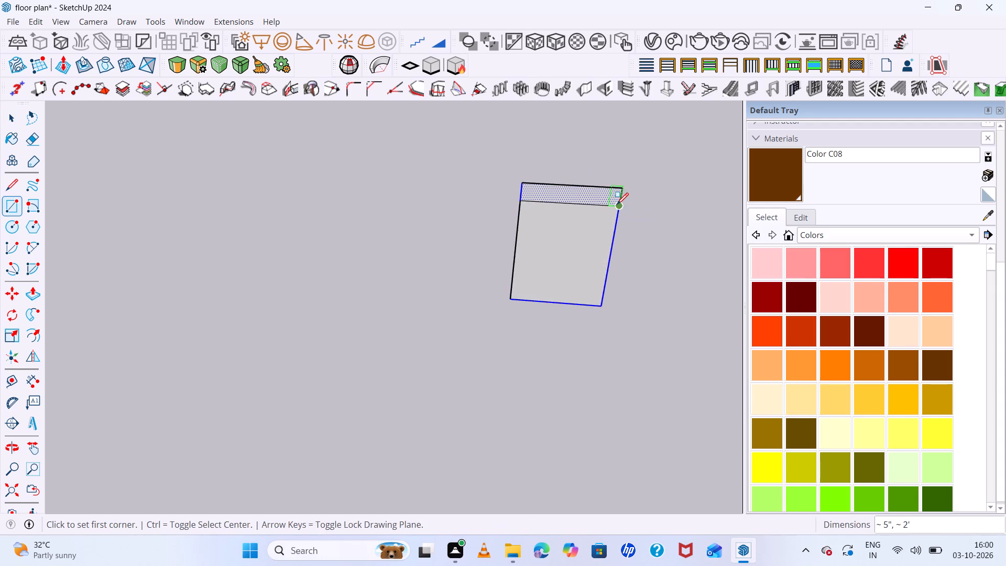
{"action": "scroll", "coordinate": [667, 209], "scroll_direction": "up", "scroll_amount": 10}
{"action": "key", "text": "space"}
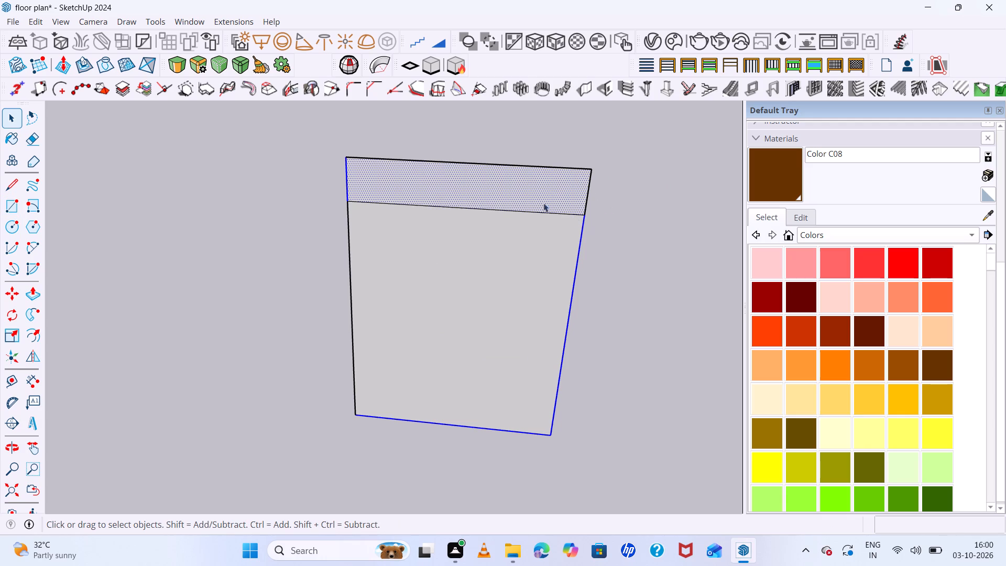
Select the strip along the top of the loose window rectangle together with its bounding edges.
{"action": "scroll", "coordinate": [381, 169], "scroll_direction": "up", "scroll_amount": 4}
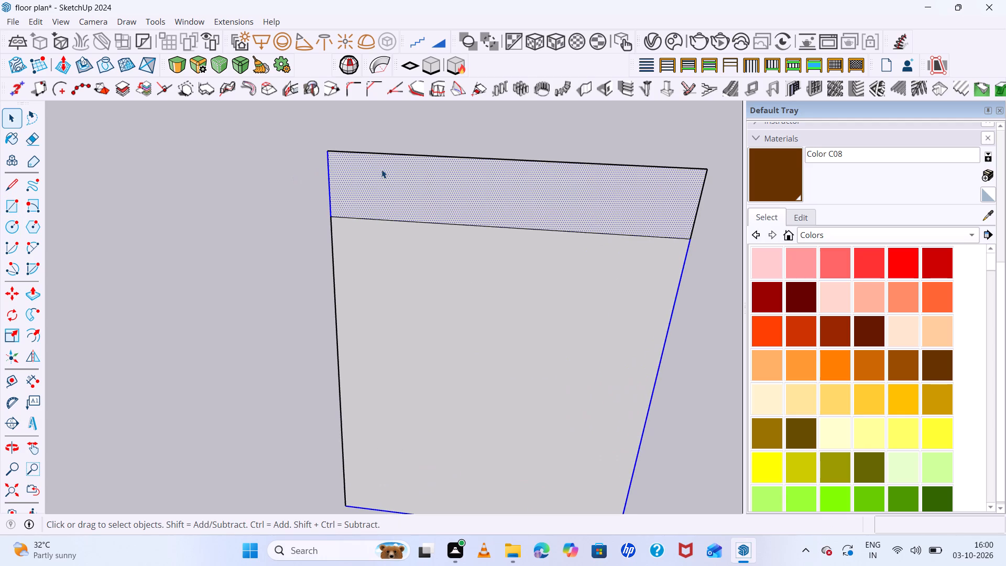
{"action": "middle_click_drag", "start_coordinate": [482, 230], "coordinate": [64, 175]}
{"action": "middle_click_drag", "start_coordinate": [396, 250], "coordinate": [502, 267]}
{"action": "left_click", "coordinate": [457, 231]}
{"action": "double_click", "coordinate": [457, 231]}
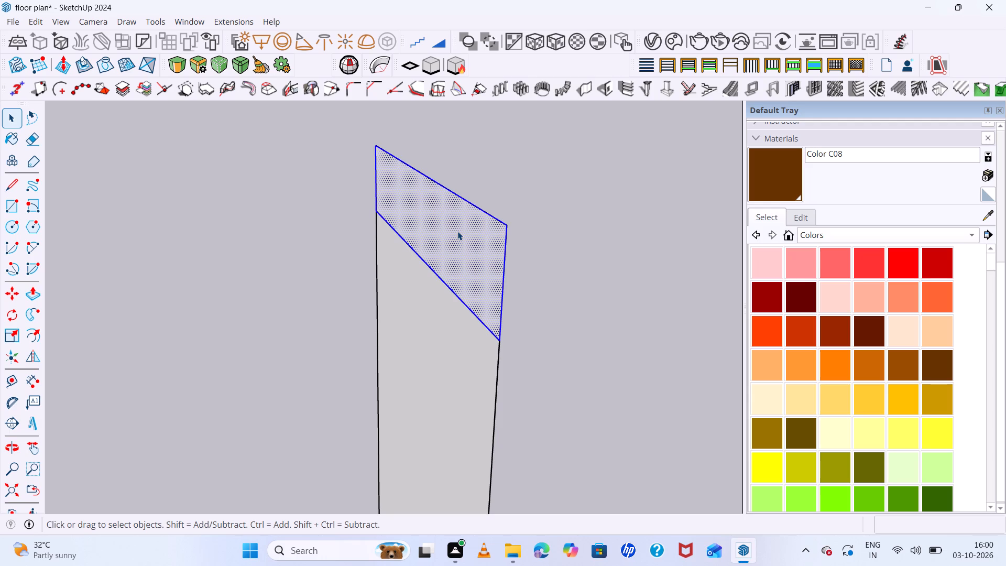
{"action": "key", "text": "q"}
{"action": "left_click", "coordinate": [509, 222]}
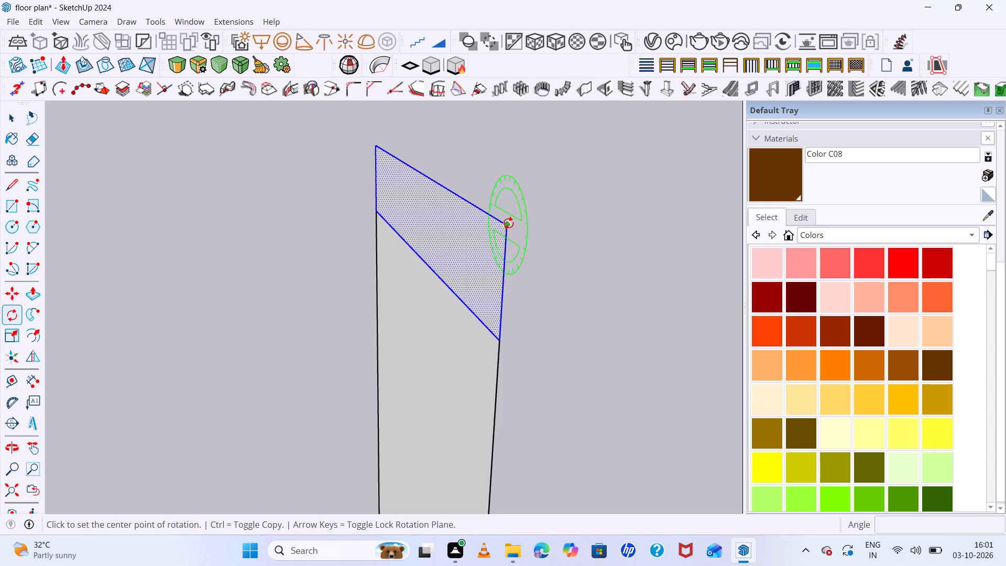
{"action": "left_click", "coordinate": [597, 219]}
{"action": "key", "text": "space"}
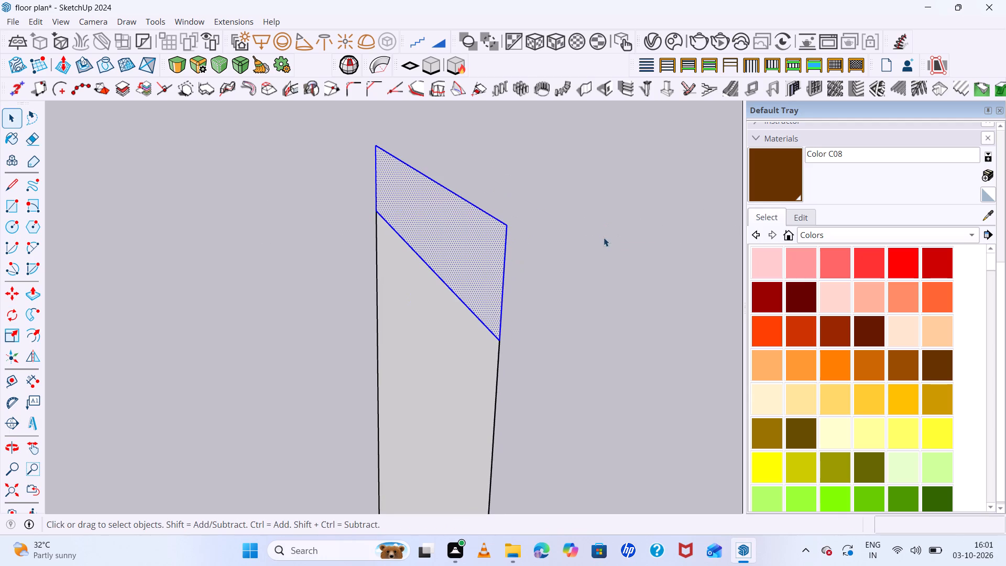
Copy the selected strip with its edges about 1' 6" away from the loose window rectangle.
{"action": "key", "text": "m"}
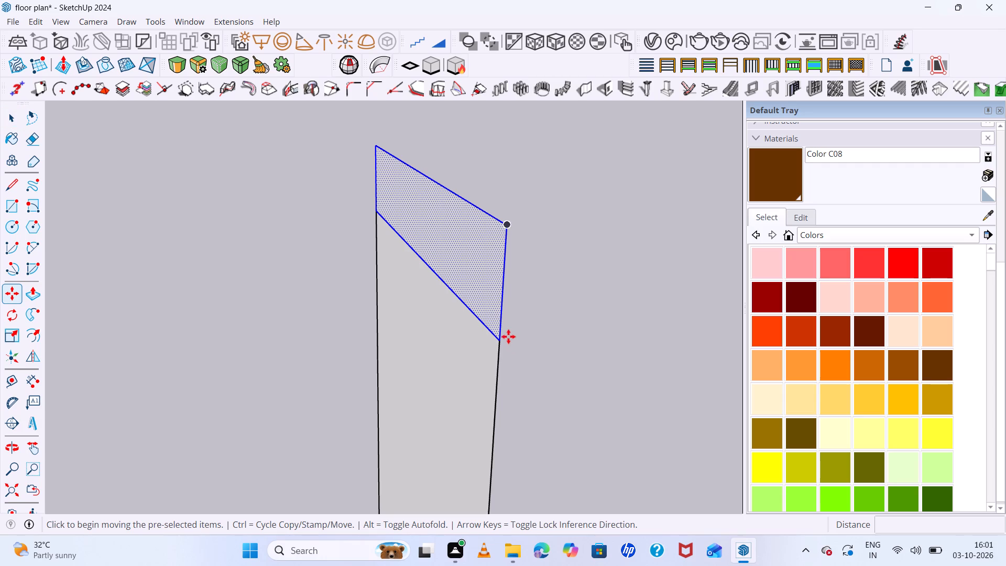
{"action": "left_click_drag", "start_coordinate": [497, 339], "coordinate": [502, 338]}
{"action": "left_click_drag", "start_coordinate": [507, 338], "coordinate": [513, 337]}
{"action": "left_click_drag", "start_coordinate": [498, 336], "coordinate": [507, 335]}
{"action": "scroll", "coordinate": [592, 289], "scroll_direction": "down", "scroll_amount": 5}
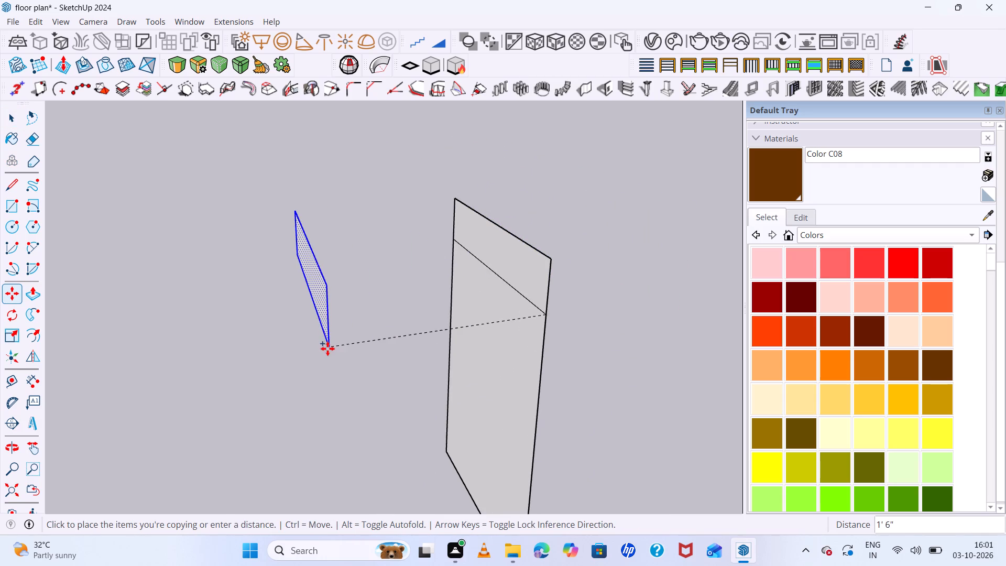
{"action": "left_click", "coordinate": [335, 350]}
Examine the copied strip and the loose window rectangle from several angles.
{"action": "scroll", "coordinate": [365, 310], "scroll_direction": "up", "scroll_amount": 3}
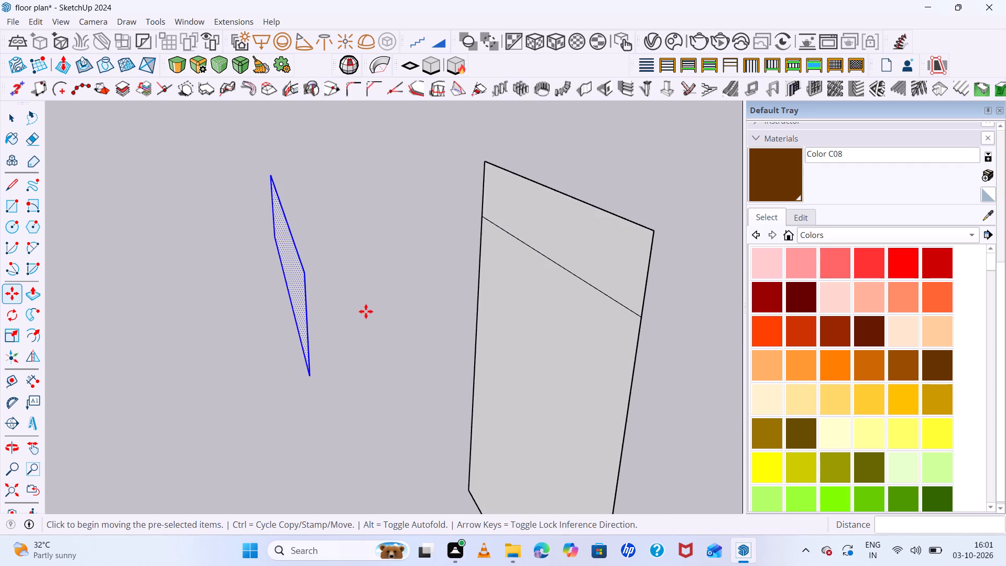
{"action": "middle_click_drag", "start_coordinate": [397, 354], "coordinate": [420, 355]}
{"action": "middle_click", "coordinate": [420, 355]}
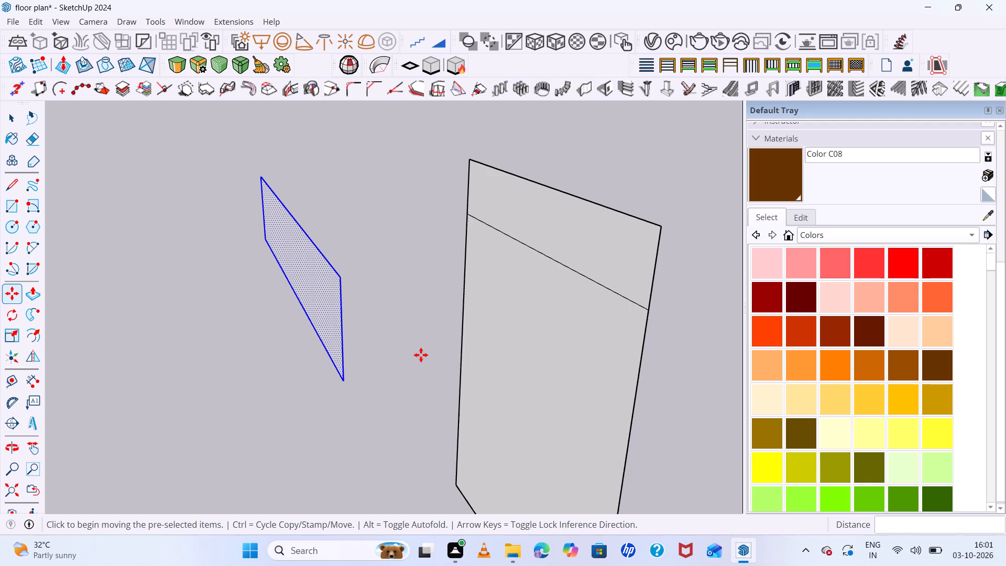
{"action": "scroll", "coordinate": [366, 265], "scroll_direction": "up", "scroll_amount": 5}
{"action": "scroll", "coordinate": [366, 265], "scroll_direction": "down", "scroll_amount": 11}
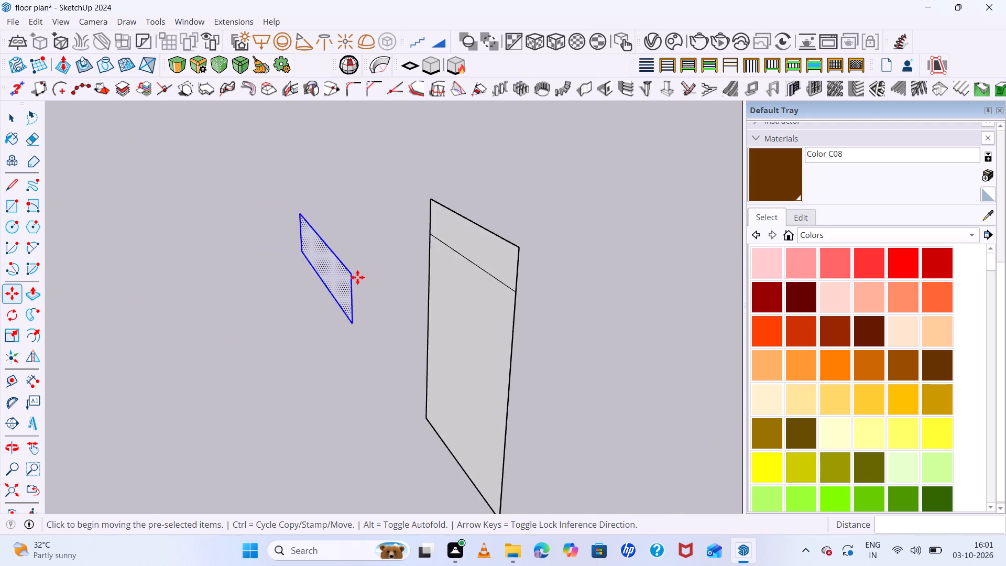
{"action": "middle_click_drag", "start_coordinate": [369, 289], "coordinate": [460, 215]}
{"action": "scroll", "coordinate": [460, 215], "scroll_direction": "up", "scroll_amount": 1}
{"action": "middle_click", "coordinate": [460, 215]}
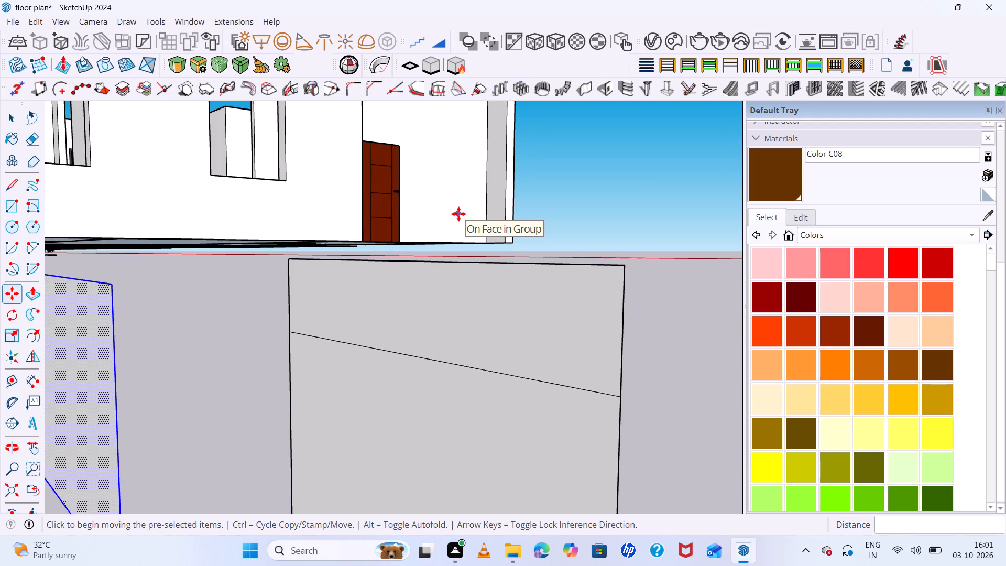
{"action": "scroll", "coordinate": [458, 214], "scroll_direction": "down", "scroll_amount": 1}
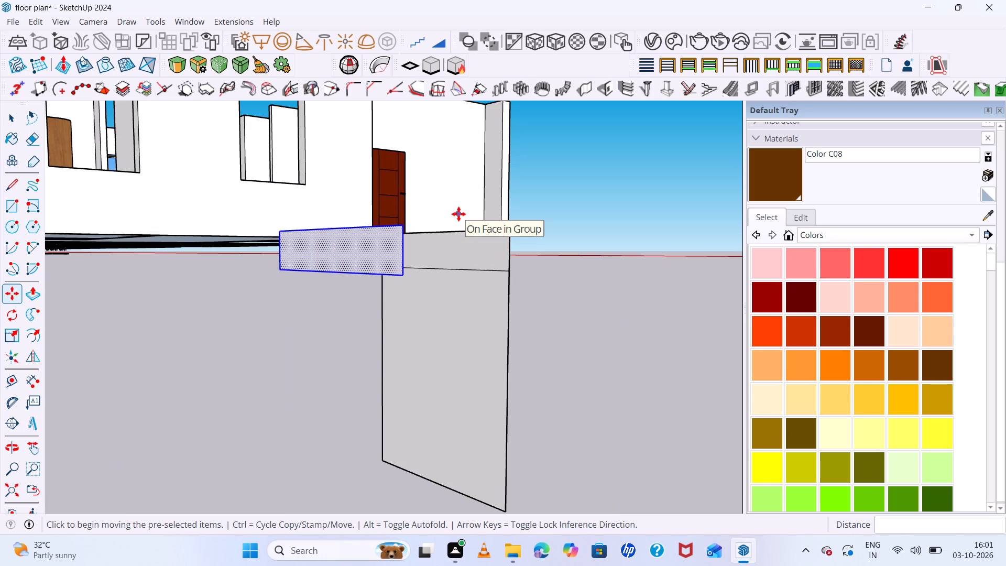
{"action": "scroll", "coordinate": [458, 214], "scroll_direction": "down", "scroll_amount": 1}
{"action": "scroll", "coordinate": [422, 212], "scroll_direction": "up", "scroll_amount": 4}
{"action": "middle_click_drag", "start_coordinate": [403, 257], "coordinate": [268, 357]}
{"action": "middle_click", "coordinate": [268, 357]}
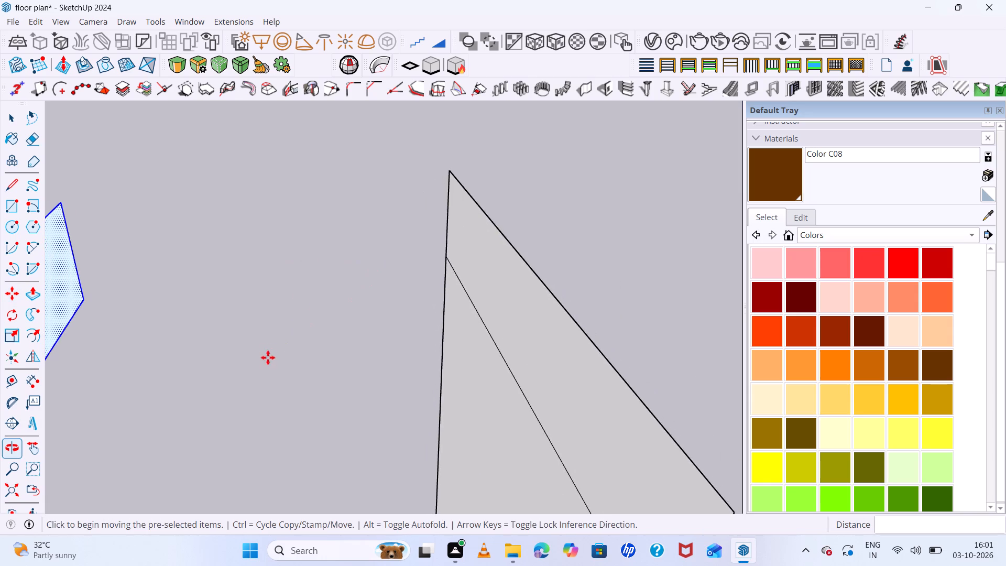
{"action": "scroll", "coordinate": [312, 275], "scroll_direction": "down", "scroll_amount": 12}
{"action": "middle_click_drag", "start_coordinate": [314, 293], "coordinate": [451, 267]}
{"action": "key", "text": "space"}
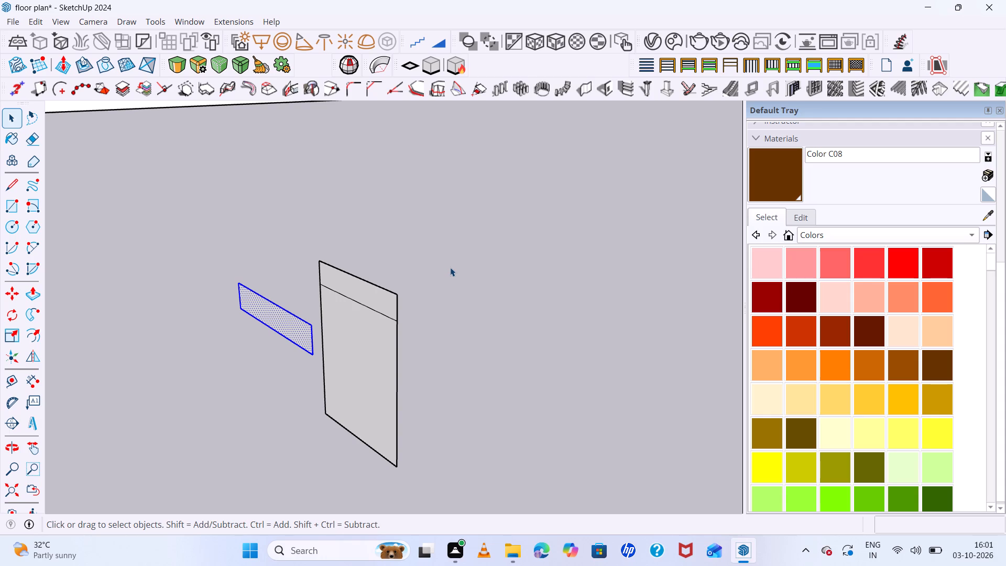
{"action": "scroll", "coordinate": [299, 333], "scroll_direction": "up", "scroll_amount": 4}
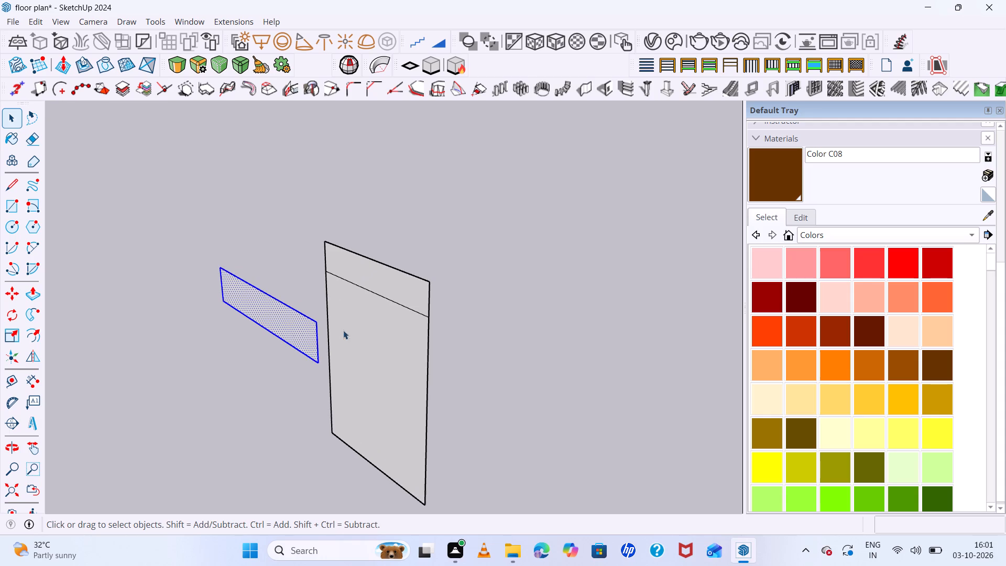
{"action": "middle_click_drag", "start_coordinate": [351, 330], "coordinate": [305, 341]}
{"action": "scroll", "coordinate": [246, 345], "scroll_direction": "up", "scroll_amount": 6}
{"action": "middle_click_drag", "start_coordinate": [368, 326], "coordinate": [332, 342]}
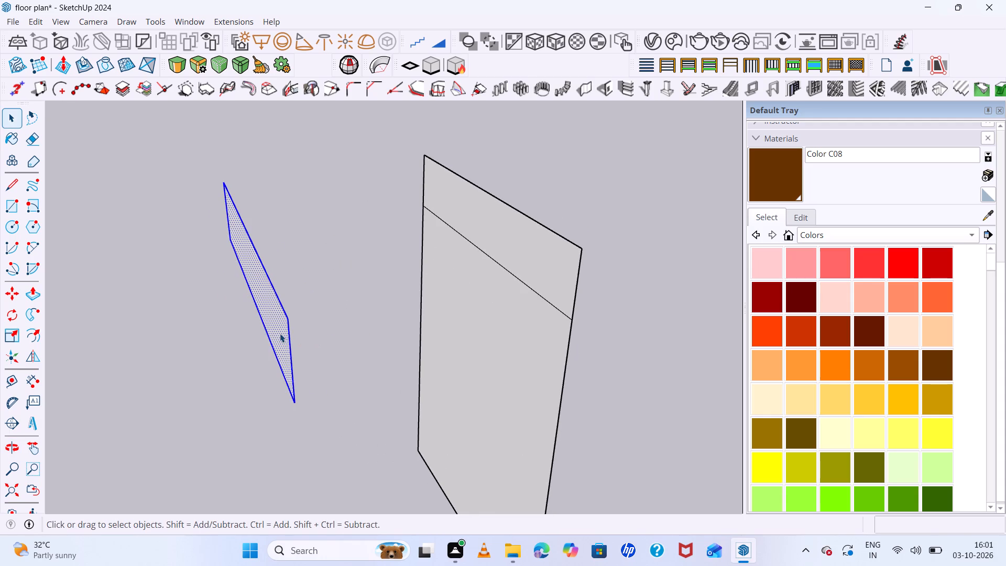
{"action": "scroll", "coordinate": [280, 333], "scroll_direction": "up", "scroll_amount": 4}
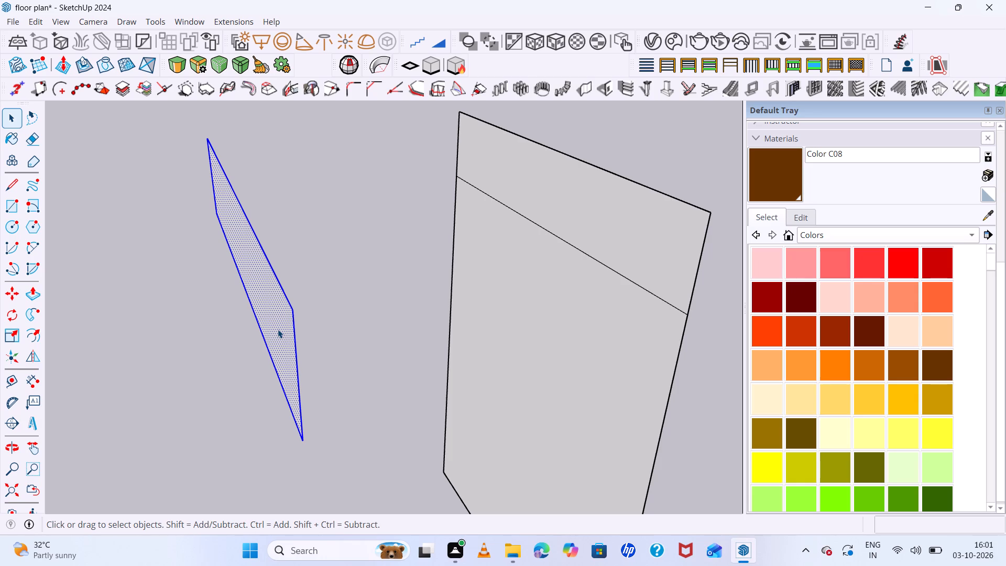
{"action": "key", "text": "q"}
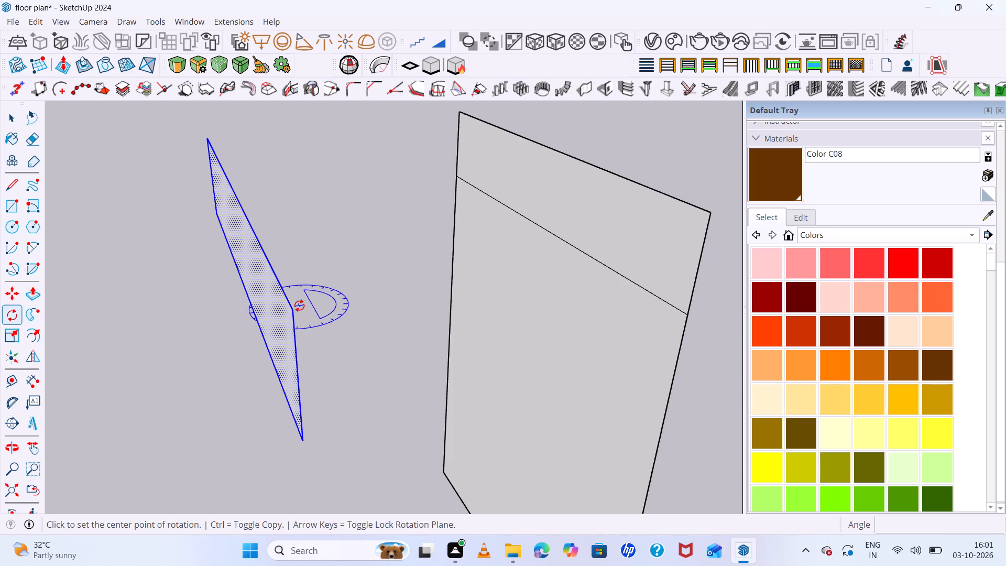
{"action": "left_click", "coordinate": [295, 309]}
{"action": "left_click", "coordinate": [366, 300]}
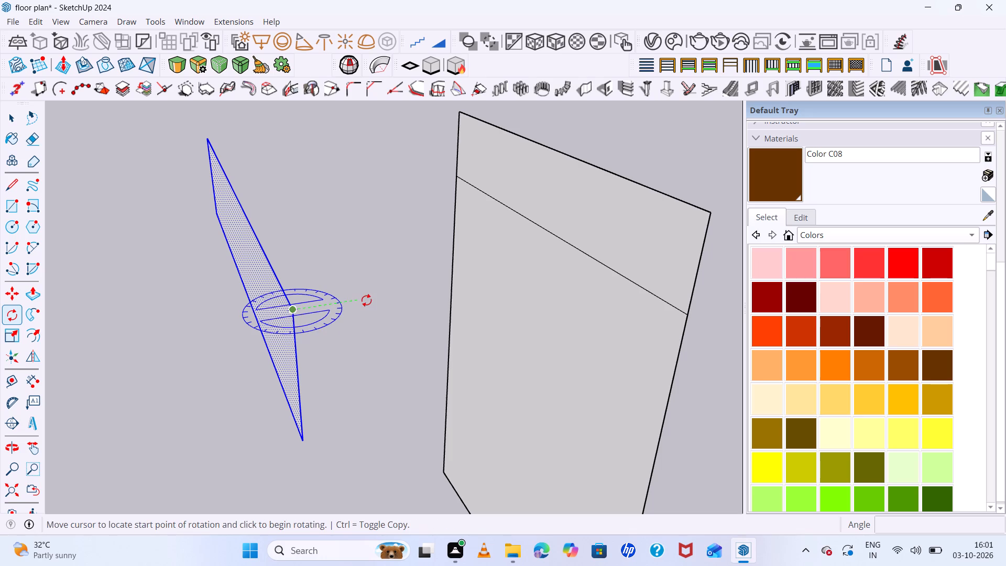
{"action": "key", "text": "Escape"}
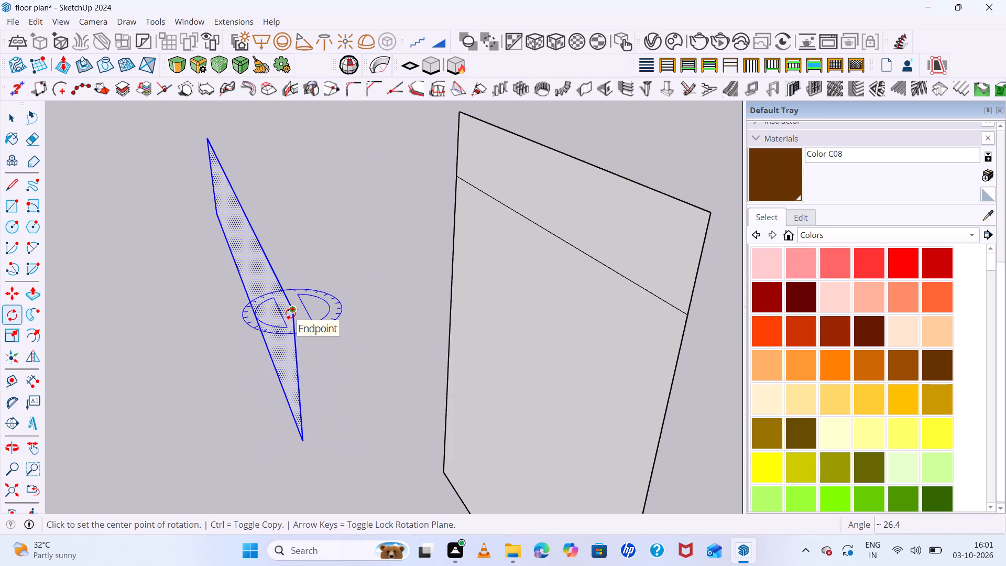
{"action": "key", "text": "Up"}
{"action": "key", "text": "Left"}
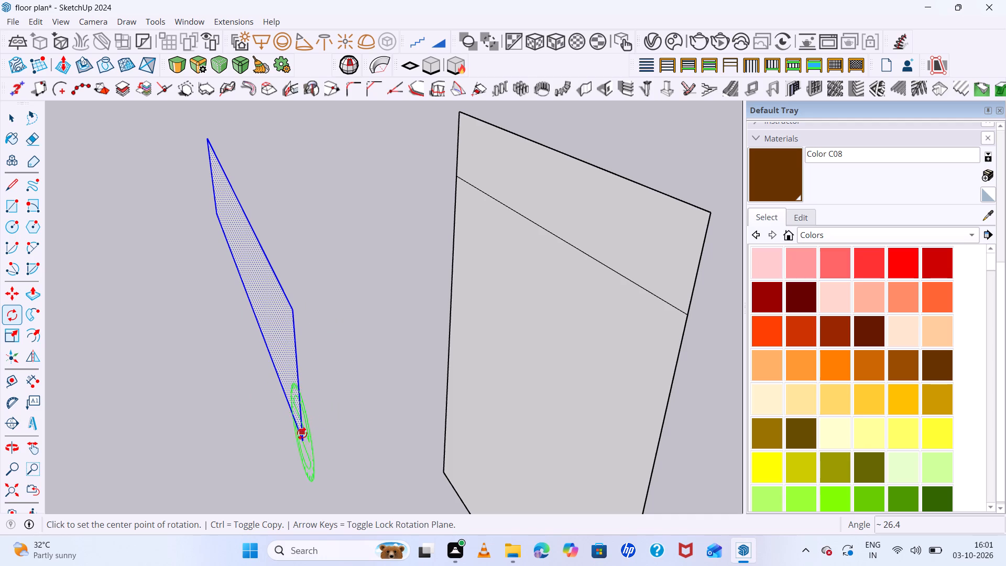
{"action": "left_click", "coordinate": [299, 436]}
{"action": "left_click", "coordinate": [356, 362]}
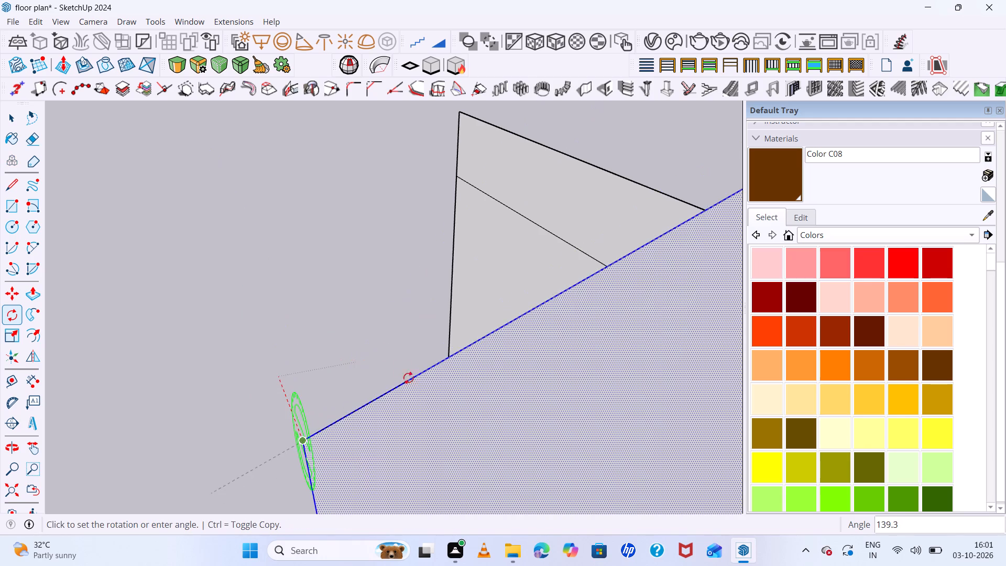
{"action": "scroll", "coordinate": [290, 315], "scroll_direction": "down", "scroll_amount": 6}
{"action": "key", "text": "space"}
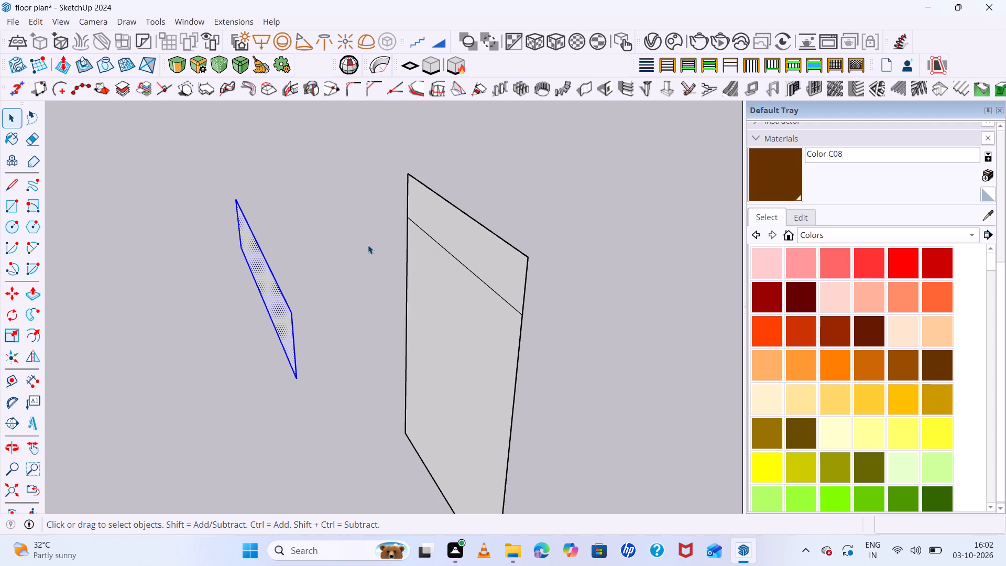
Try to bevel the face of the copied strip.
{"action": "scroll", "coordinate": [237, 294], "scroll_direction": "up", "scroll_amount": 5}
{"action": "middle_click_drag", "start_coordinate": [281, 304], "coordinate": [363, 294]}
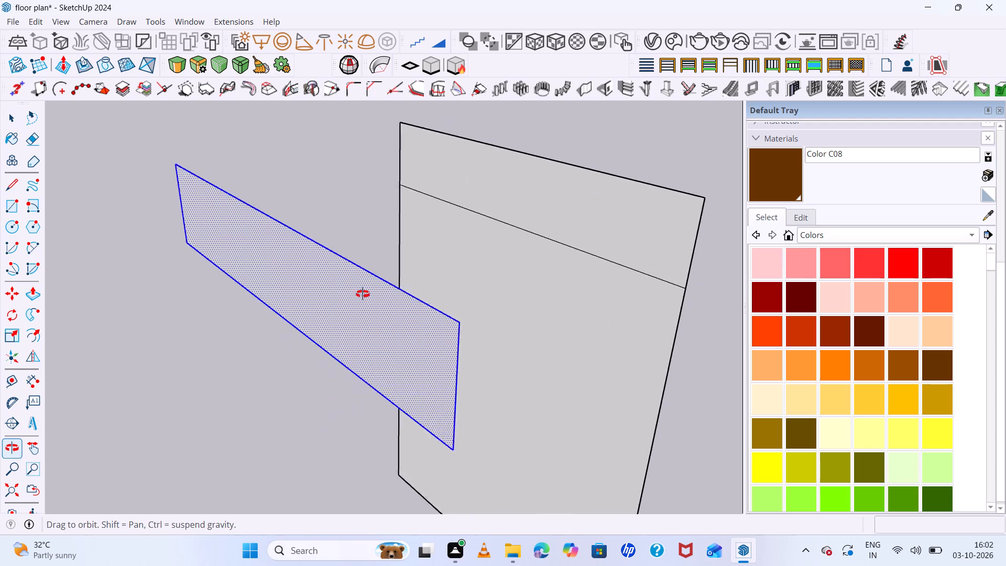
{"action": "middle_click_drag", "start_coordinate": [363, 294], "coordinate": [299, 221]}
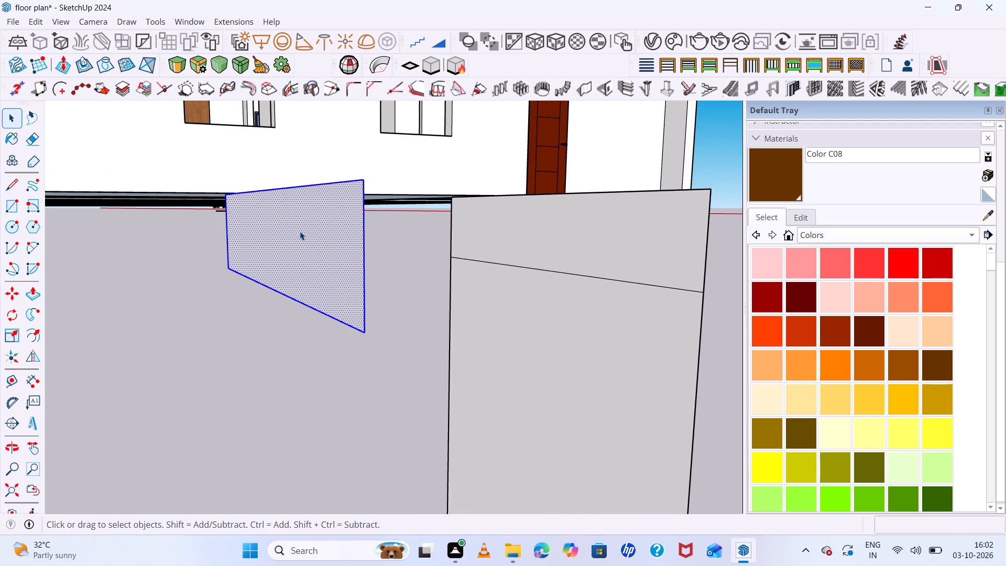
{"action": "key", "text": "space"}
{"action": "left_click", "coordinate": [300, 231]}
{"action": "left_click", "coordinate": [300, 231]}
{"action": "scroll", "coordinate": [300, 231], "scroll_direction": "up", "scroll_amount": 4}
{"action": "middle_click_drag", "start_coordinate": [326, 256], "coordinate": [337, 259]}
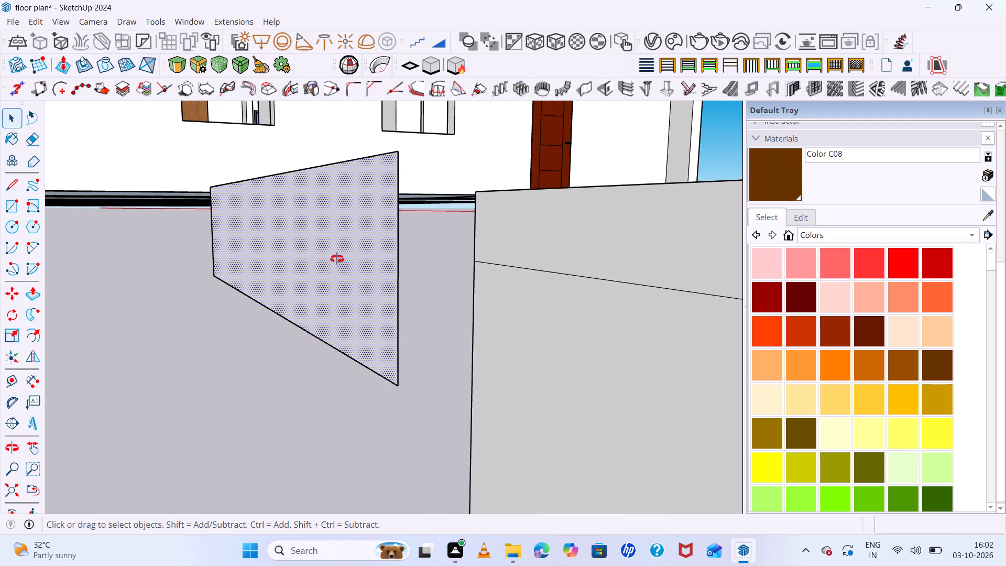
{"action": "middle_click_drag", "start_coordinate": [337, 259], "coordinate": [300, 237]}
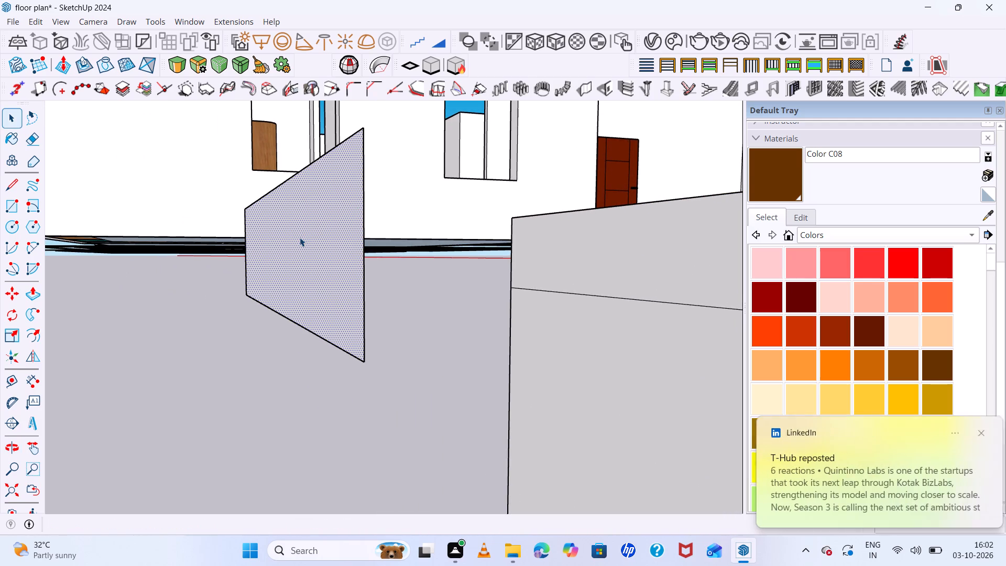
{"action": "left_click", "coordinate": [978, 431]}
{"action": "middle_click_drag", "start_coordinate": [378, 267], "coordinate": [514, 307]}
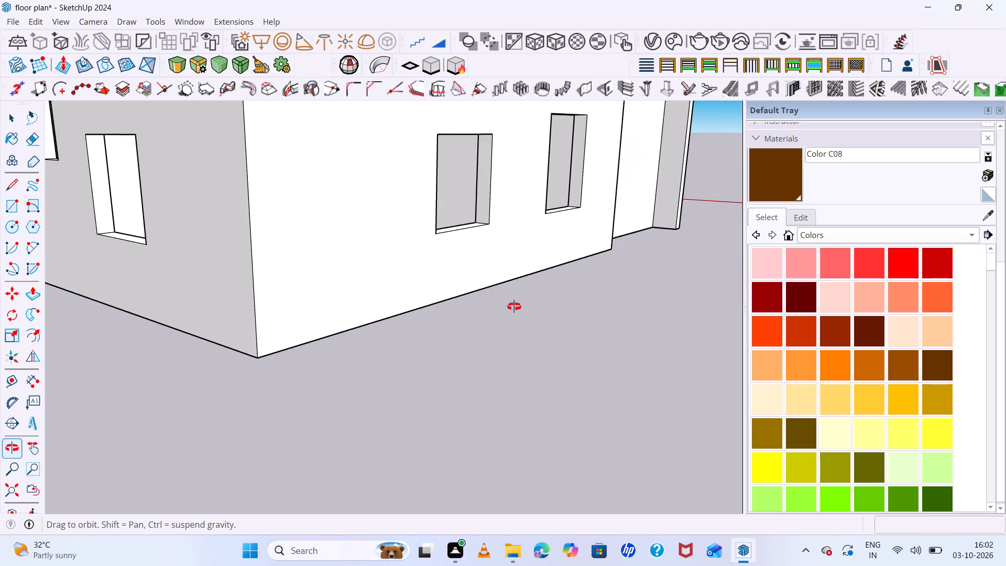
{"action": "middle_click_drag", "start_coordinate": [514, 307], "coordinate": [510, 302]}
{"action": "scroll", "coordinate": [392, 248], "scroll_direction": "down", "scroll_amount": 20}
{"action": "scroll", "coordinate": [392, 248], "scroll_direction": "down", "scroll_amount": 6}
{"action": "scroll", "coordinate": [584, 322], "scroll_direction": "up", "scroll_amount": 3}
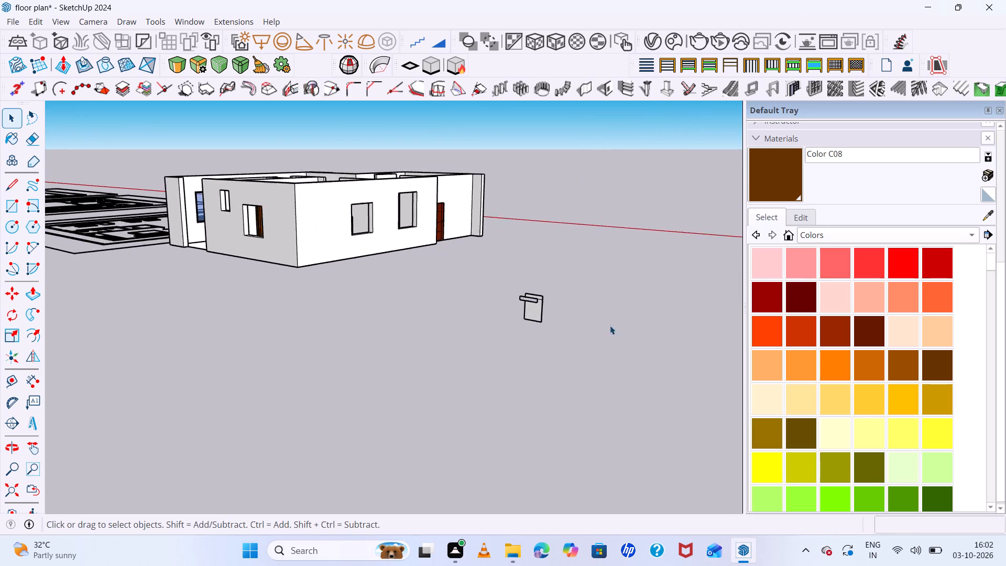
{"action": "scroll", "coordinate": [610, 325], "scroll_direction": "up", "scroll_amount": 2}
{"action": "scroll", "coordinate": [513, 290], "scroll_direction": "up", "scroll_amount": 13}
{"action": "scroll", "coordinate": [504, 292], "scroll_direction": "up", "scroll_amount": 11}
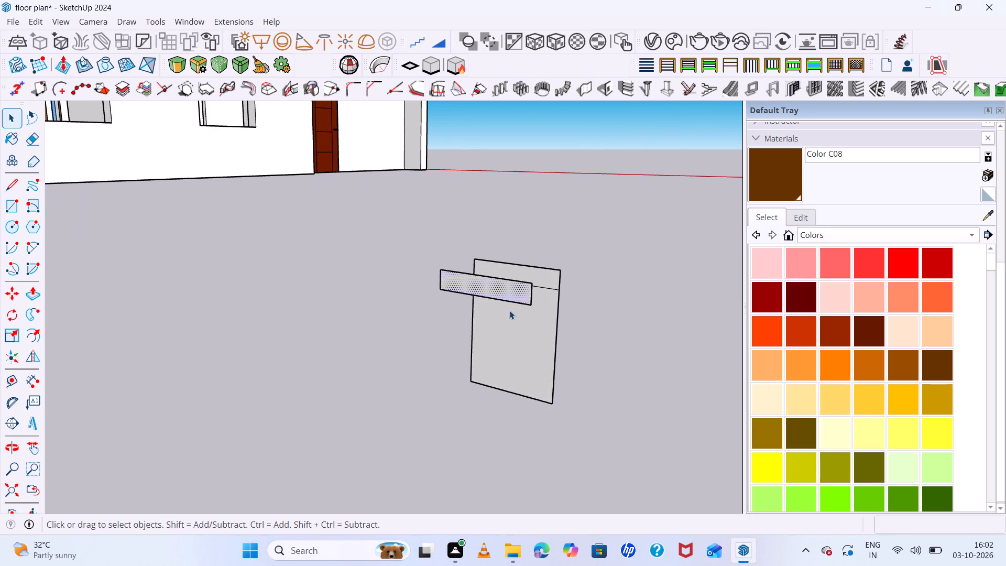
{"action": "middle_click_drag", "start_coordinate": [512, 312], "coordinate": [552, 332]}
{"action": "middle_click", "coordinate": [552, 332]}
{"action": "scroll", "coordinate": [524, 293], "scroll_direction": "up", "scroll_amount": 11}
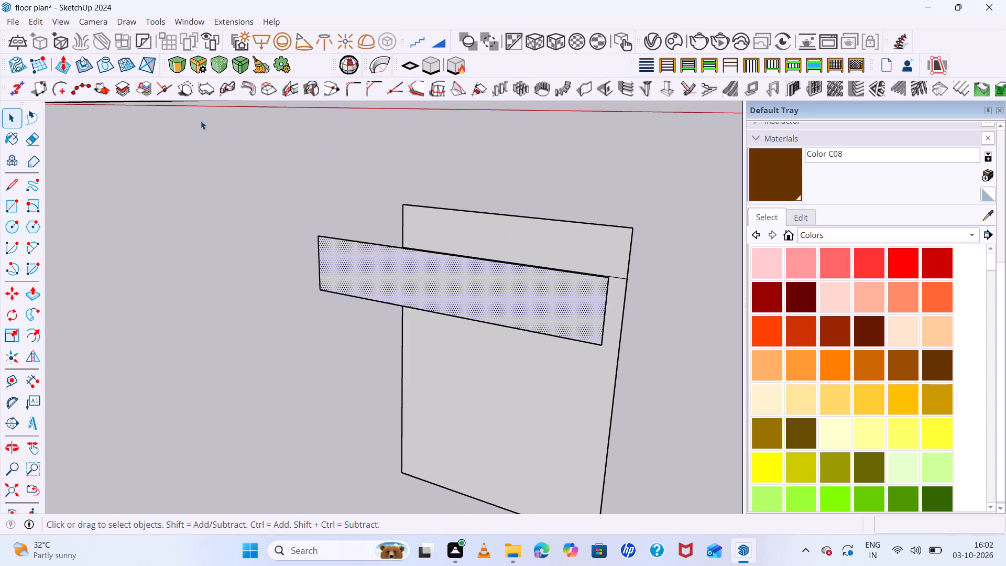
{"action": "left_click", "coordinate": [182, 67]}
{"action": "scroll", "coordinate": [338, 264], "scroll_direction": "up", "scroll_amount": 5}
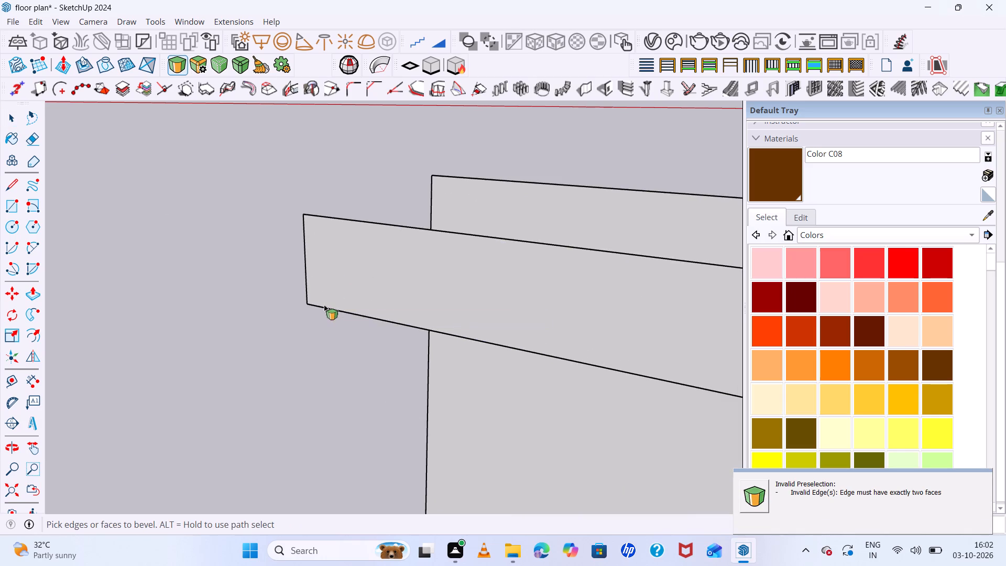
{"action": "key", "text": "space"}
Push/pull the face of the copied strip to a thickness of 1".
{"action": "middle_click_drag", "start_coordinate": [351, 273], "coordinate": [282, 274]}
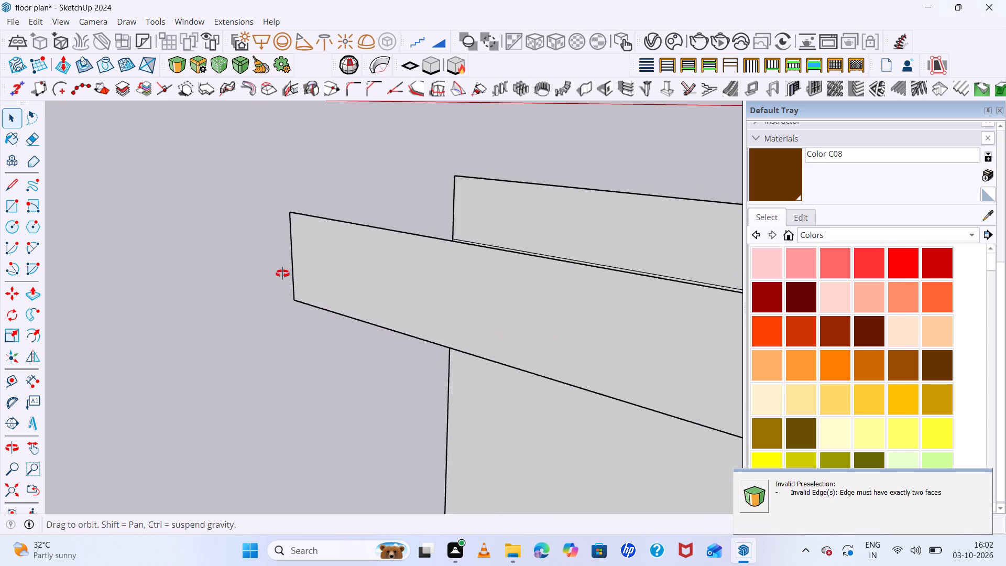
{"action": "middle_click_drag", "start_coordinate": [282, 274], "coordinate": [111, 263]}
{"action": "scroll", "coordinate": [187, 272], "scroll_direction": "up", "scroll_amount": 3}
{"action": "middle_click_drag", "start_coordinate": [249, 336], "coordinate": [316, 318]}
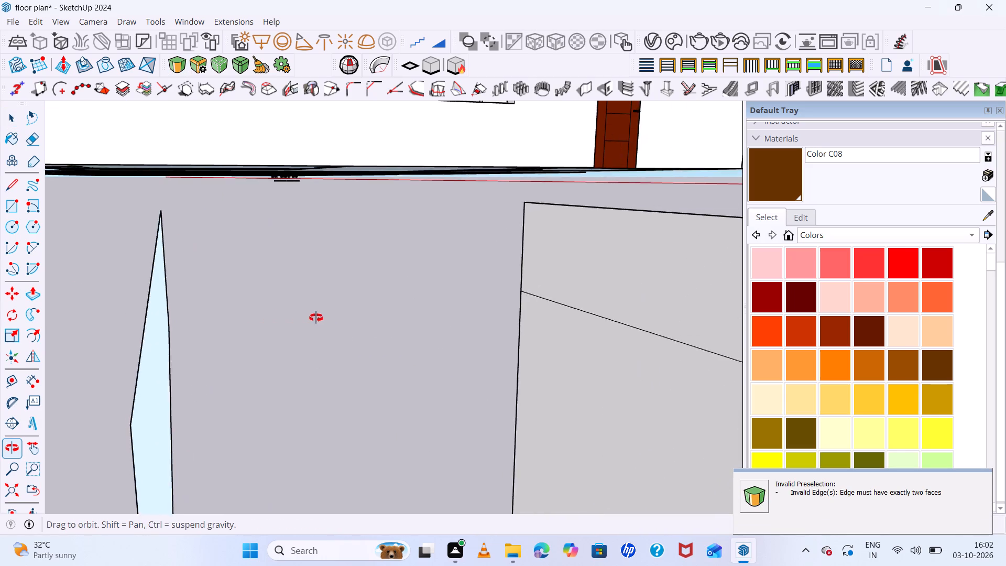
{"action": "middle_click_drag", "start_coordinate": [316, 318], "coordinate": [338, 296]}
{"action": "middle_click", "coordinate": [338, 296]}
{"action": "scroll", "coordinate": [338, 282], "scroll_direction": "up", "scroll_amount": 1}
{"action": "scroll", "coordinate": [336, 271], "scroll_direction": "down", "scroll_amount": 7}
{"action": "scroll", "coordinate": [263, 293], "scroll_direction": "up", "scroll_amount": 5}
{"action": "left_click", "coordinate": [294, 288]}
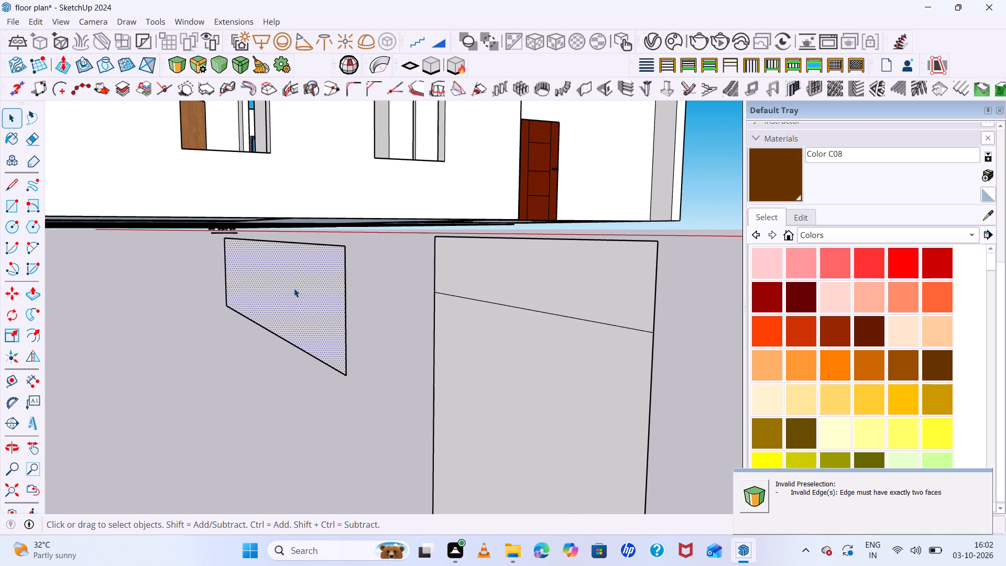
{"action": "key", "text": "p"}
{"action": "left_click", "coordinate": [294, 288]}
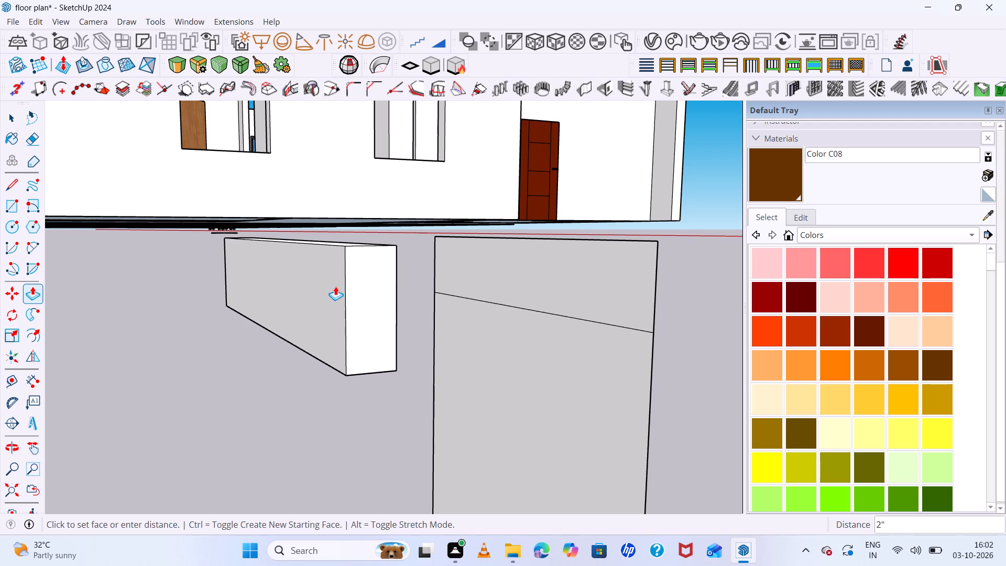
{"action": "key", "text": "1"}
{"action": "key", "text": "Return"}
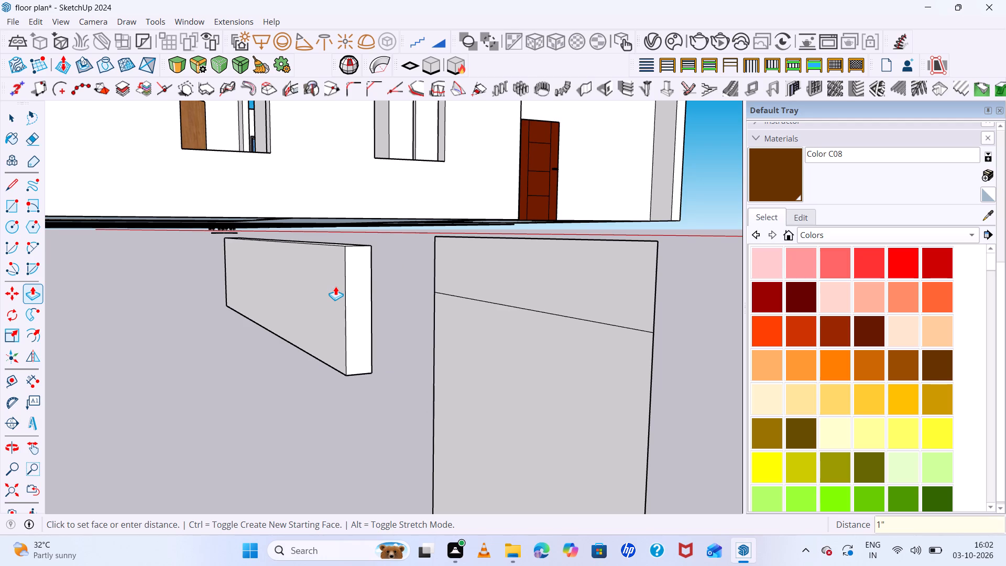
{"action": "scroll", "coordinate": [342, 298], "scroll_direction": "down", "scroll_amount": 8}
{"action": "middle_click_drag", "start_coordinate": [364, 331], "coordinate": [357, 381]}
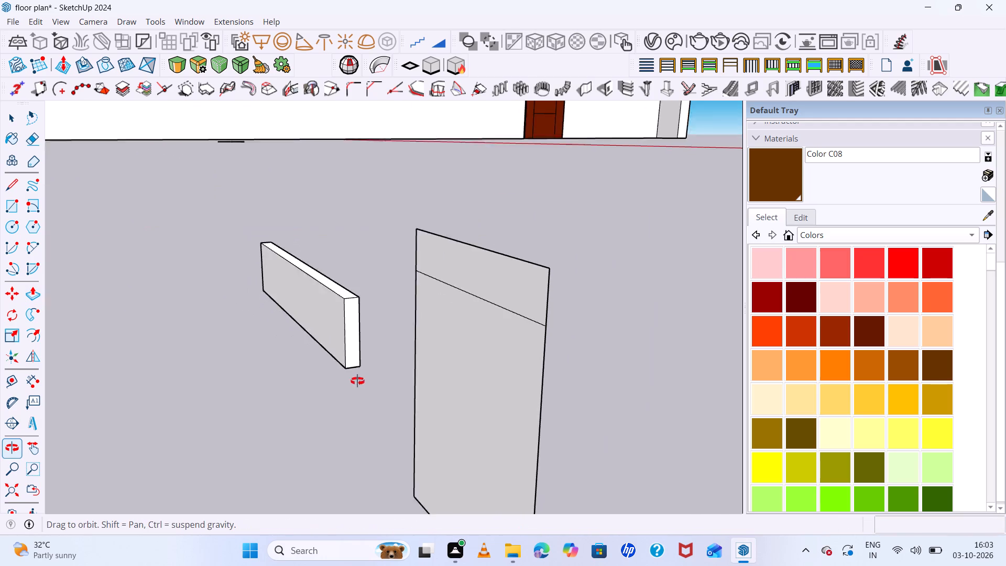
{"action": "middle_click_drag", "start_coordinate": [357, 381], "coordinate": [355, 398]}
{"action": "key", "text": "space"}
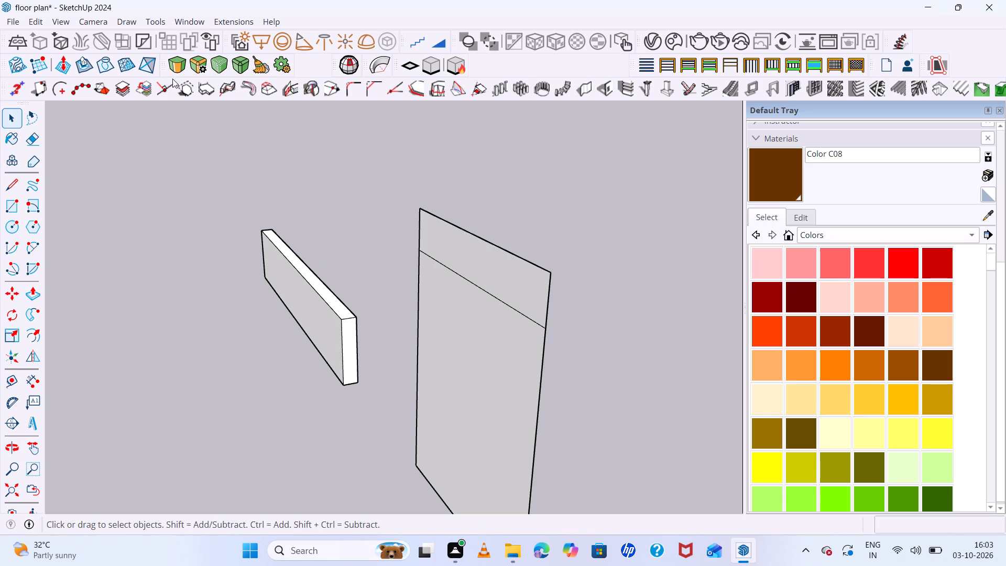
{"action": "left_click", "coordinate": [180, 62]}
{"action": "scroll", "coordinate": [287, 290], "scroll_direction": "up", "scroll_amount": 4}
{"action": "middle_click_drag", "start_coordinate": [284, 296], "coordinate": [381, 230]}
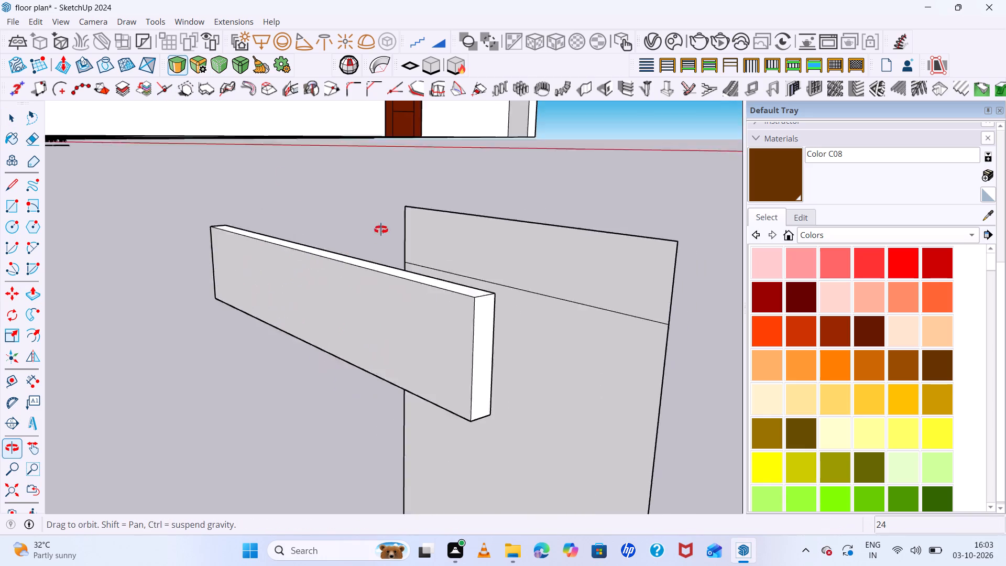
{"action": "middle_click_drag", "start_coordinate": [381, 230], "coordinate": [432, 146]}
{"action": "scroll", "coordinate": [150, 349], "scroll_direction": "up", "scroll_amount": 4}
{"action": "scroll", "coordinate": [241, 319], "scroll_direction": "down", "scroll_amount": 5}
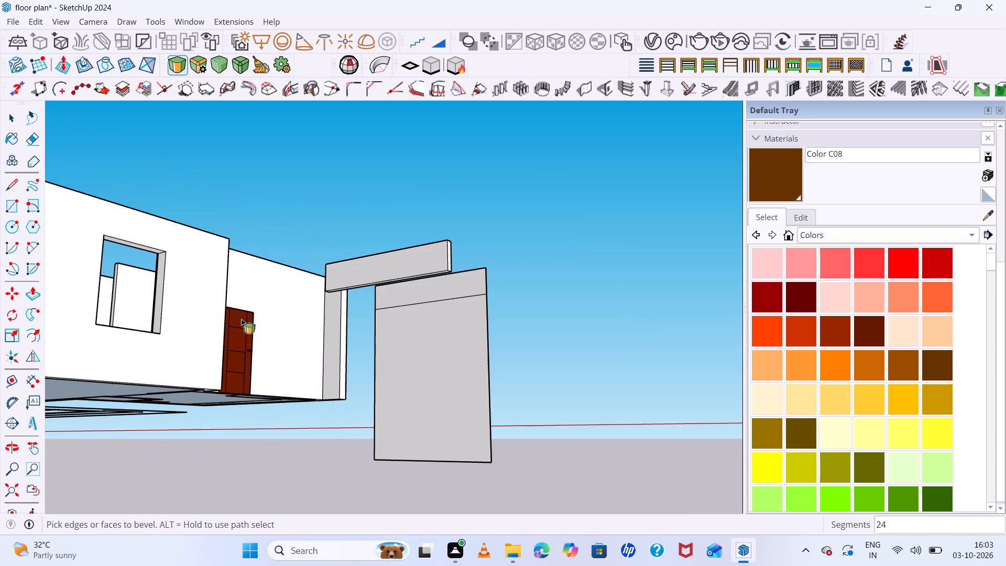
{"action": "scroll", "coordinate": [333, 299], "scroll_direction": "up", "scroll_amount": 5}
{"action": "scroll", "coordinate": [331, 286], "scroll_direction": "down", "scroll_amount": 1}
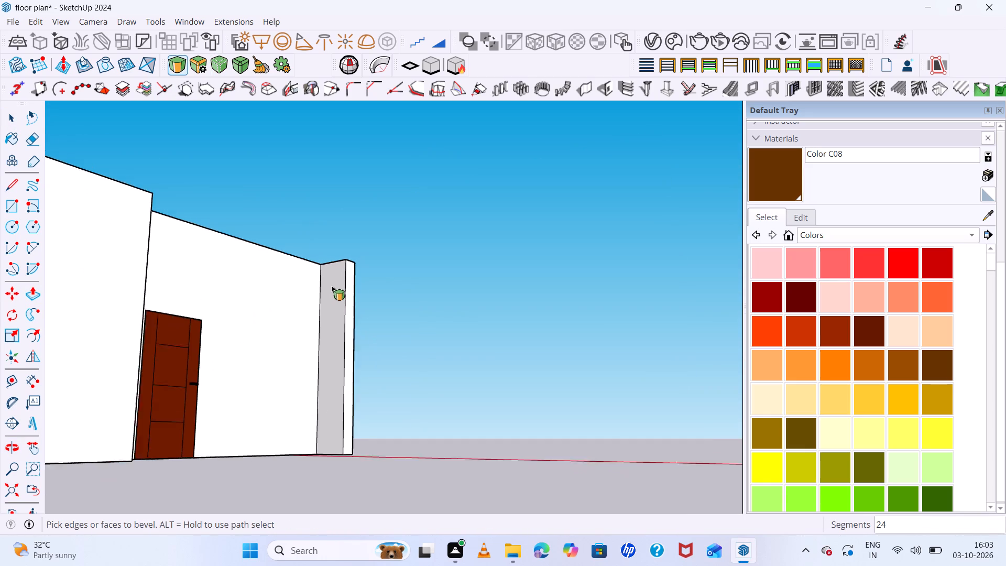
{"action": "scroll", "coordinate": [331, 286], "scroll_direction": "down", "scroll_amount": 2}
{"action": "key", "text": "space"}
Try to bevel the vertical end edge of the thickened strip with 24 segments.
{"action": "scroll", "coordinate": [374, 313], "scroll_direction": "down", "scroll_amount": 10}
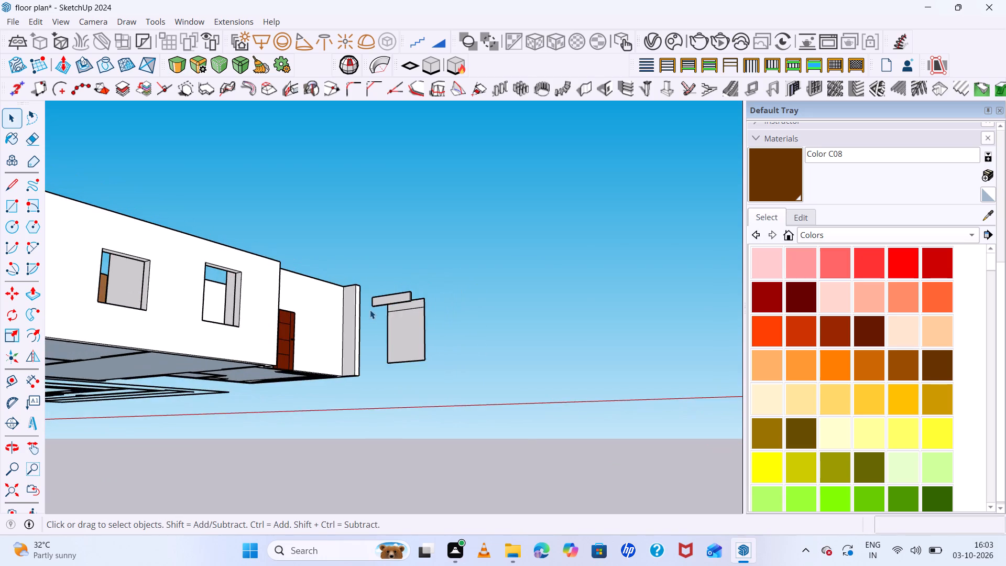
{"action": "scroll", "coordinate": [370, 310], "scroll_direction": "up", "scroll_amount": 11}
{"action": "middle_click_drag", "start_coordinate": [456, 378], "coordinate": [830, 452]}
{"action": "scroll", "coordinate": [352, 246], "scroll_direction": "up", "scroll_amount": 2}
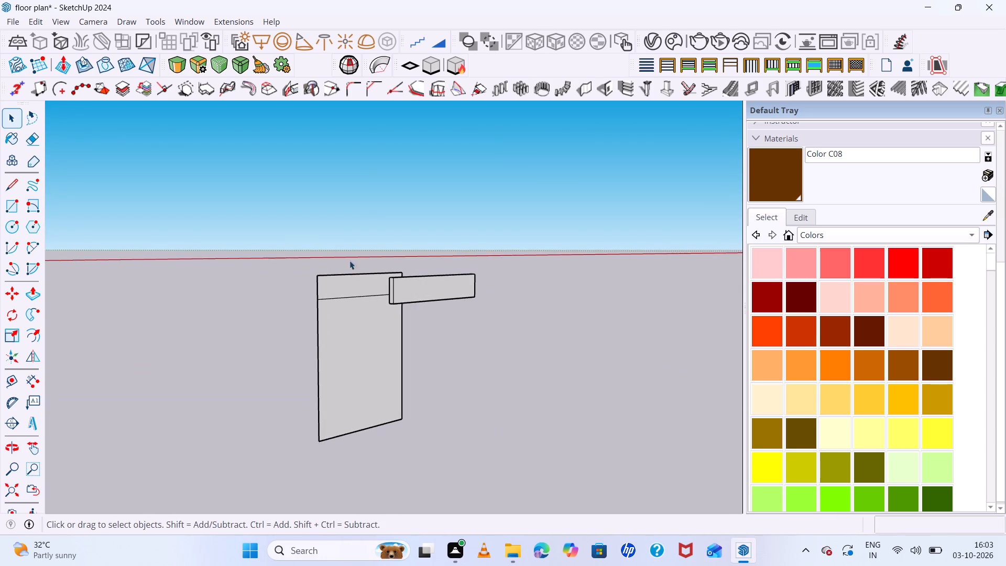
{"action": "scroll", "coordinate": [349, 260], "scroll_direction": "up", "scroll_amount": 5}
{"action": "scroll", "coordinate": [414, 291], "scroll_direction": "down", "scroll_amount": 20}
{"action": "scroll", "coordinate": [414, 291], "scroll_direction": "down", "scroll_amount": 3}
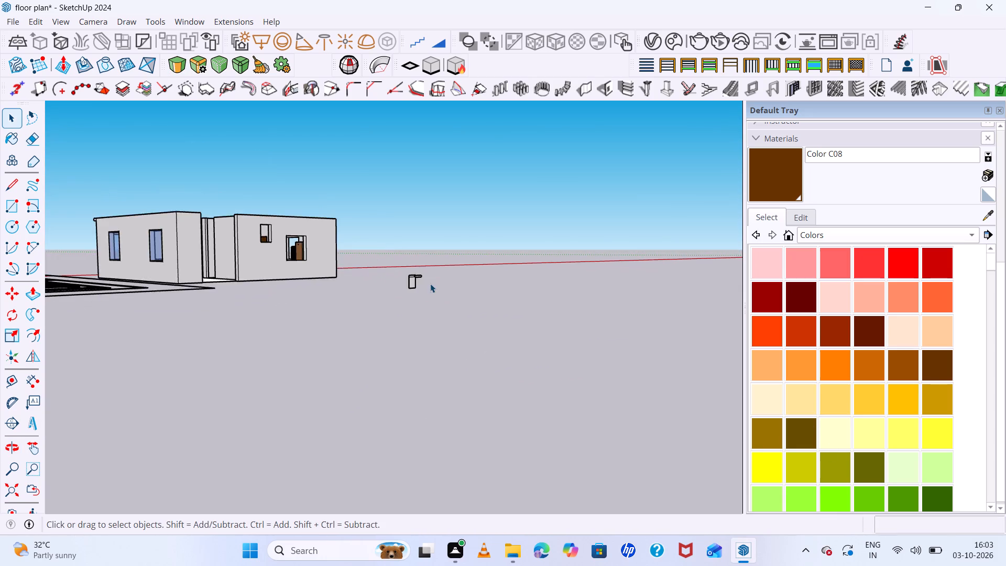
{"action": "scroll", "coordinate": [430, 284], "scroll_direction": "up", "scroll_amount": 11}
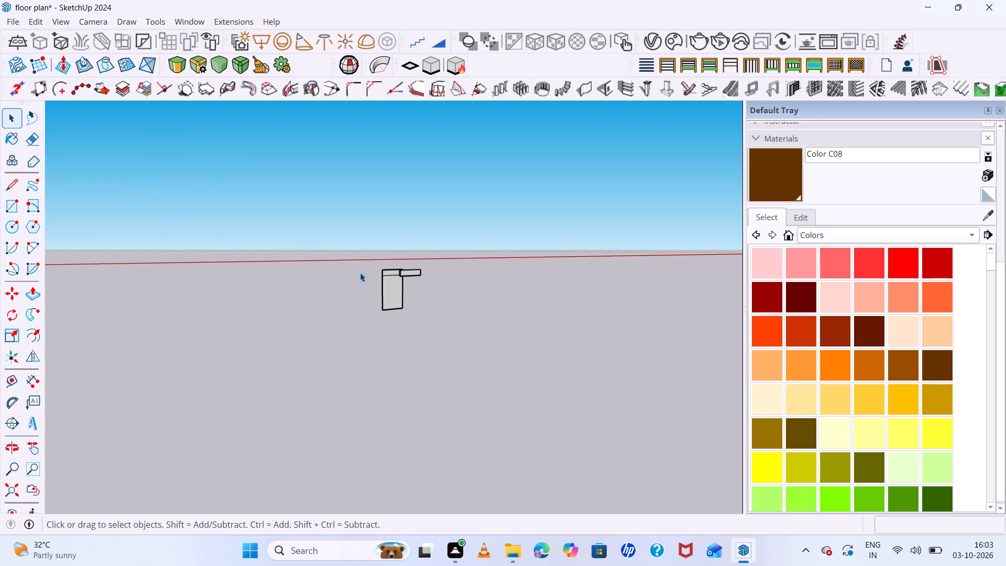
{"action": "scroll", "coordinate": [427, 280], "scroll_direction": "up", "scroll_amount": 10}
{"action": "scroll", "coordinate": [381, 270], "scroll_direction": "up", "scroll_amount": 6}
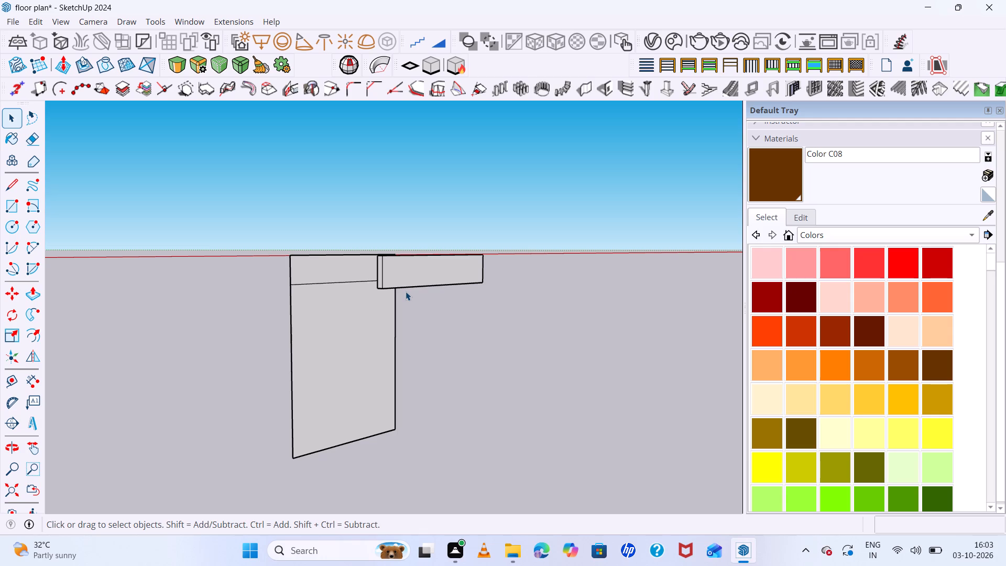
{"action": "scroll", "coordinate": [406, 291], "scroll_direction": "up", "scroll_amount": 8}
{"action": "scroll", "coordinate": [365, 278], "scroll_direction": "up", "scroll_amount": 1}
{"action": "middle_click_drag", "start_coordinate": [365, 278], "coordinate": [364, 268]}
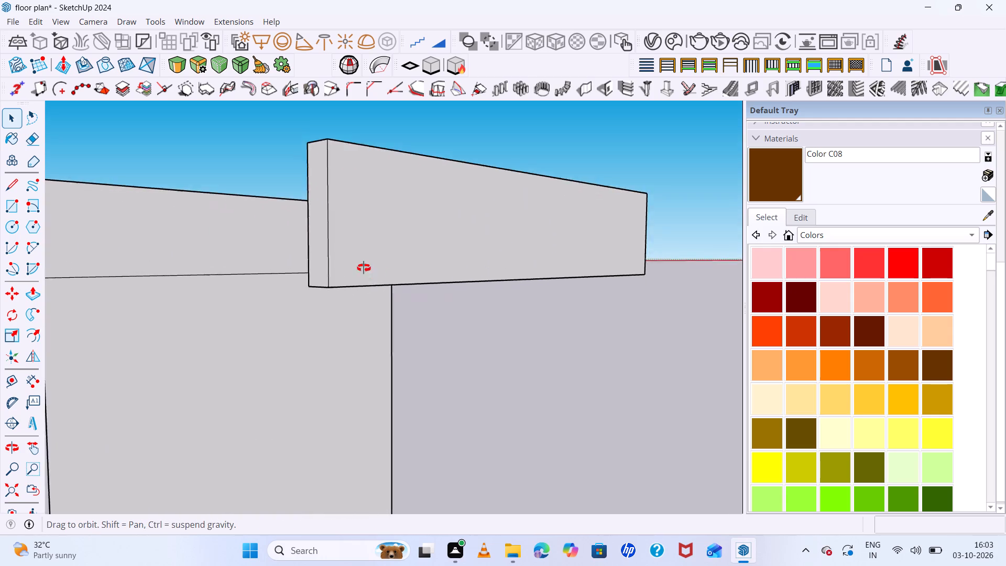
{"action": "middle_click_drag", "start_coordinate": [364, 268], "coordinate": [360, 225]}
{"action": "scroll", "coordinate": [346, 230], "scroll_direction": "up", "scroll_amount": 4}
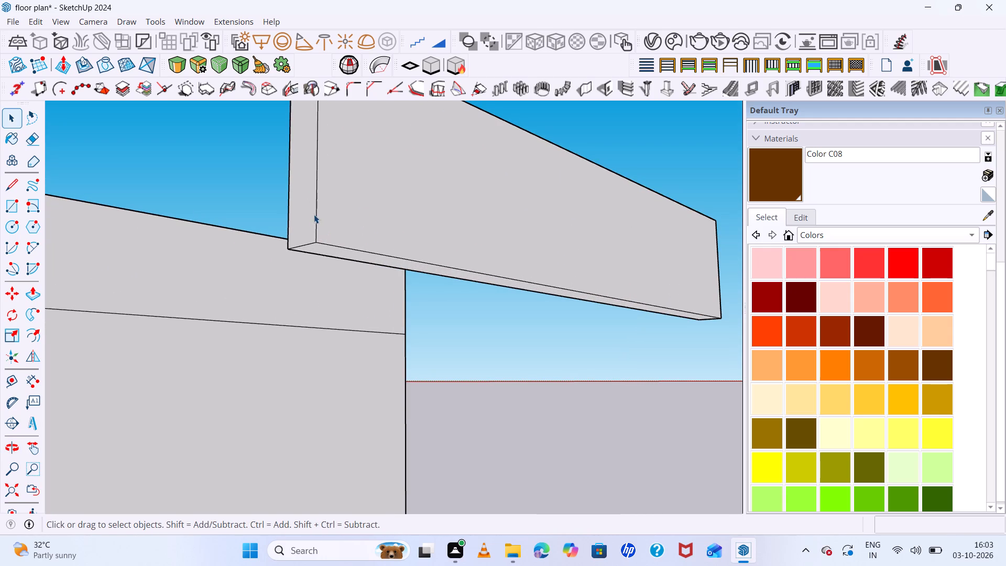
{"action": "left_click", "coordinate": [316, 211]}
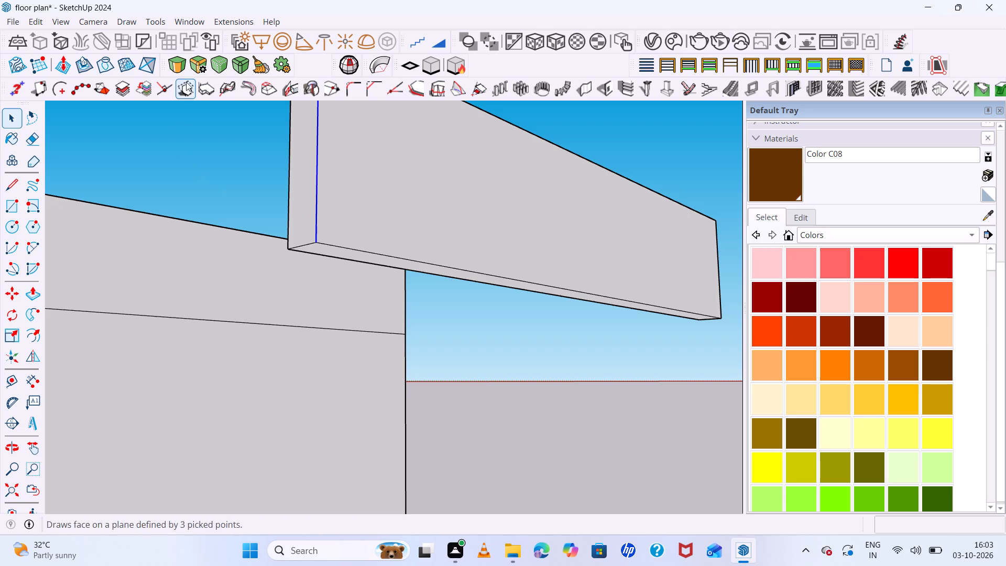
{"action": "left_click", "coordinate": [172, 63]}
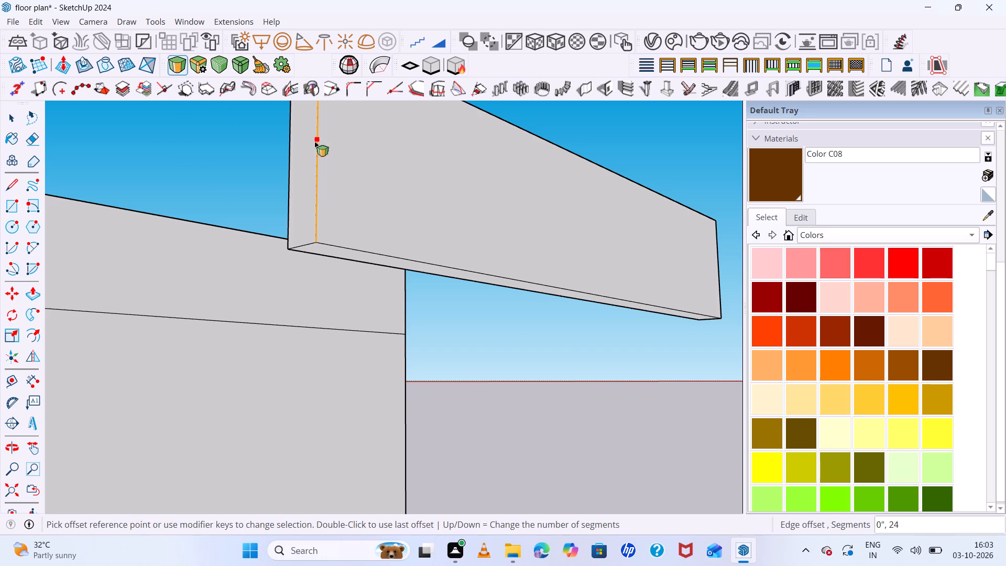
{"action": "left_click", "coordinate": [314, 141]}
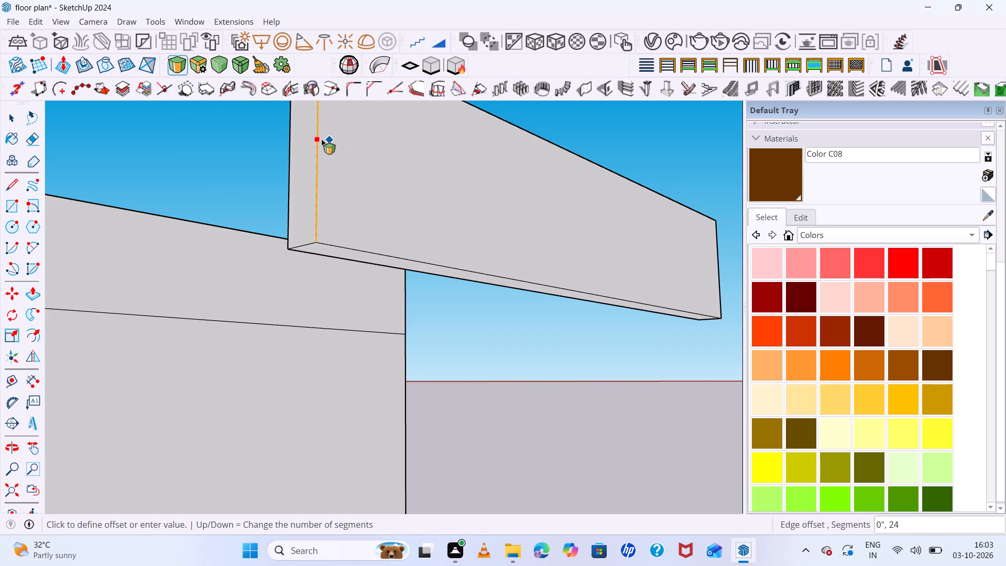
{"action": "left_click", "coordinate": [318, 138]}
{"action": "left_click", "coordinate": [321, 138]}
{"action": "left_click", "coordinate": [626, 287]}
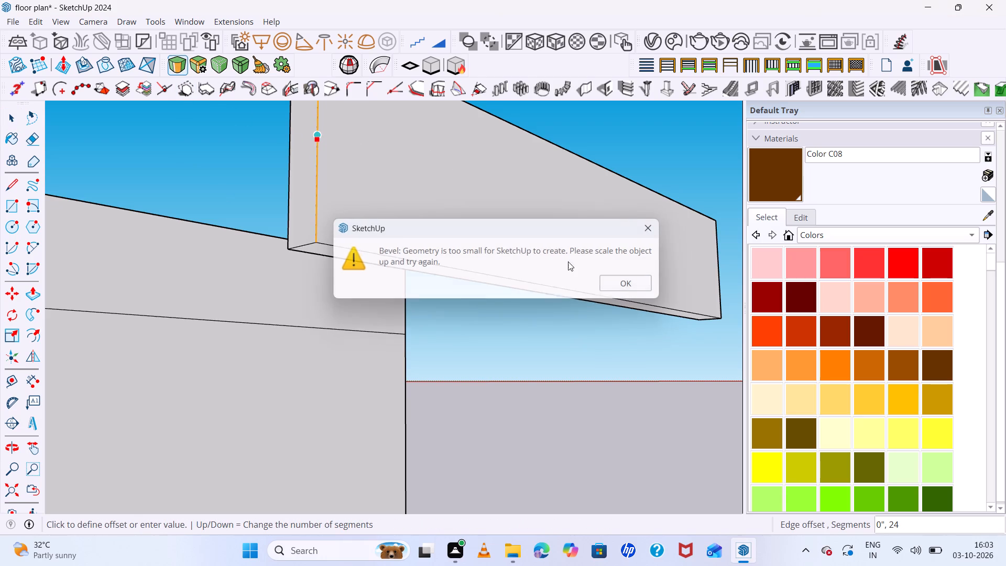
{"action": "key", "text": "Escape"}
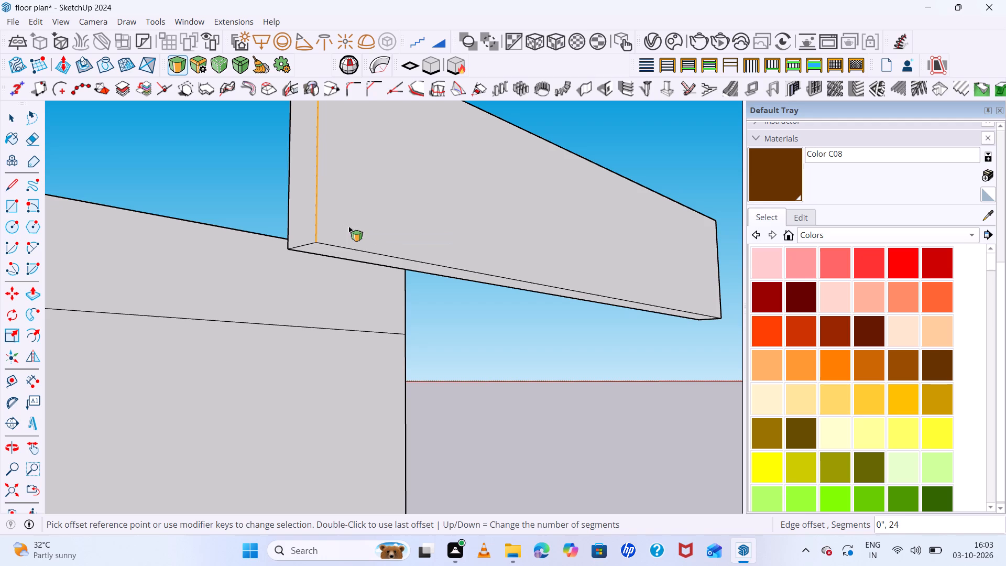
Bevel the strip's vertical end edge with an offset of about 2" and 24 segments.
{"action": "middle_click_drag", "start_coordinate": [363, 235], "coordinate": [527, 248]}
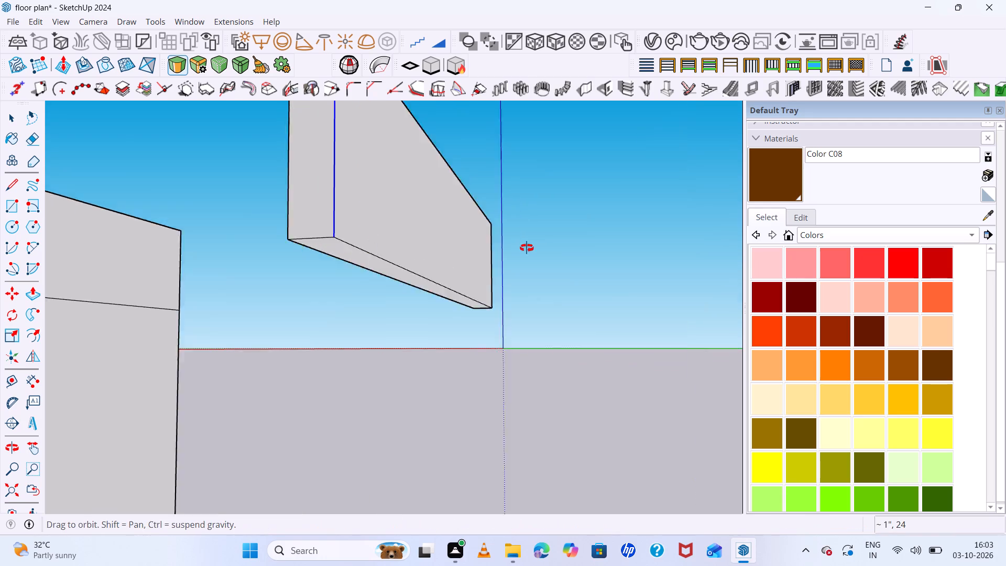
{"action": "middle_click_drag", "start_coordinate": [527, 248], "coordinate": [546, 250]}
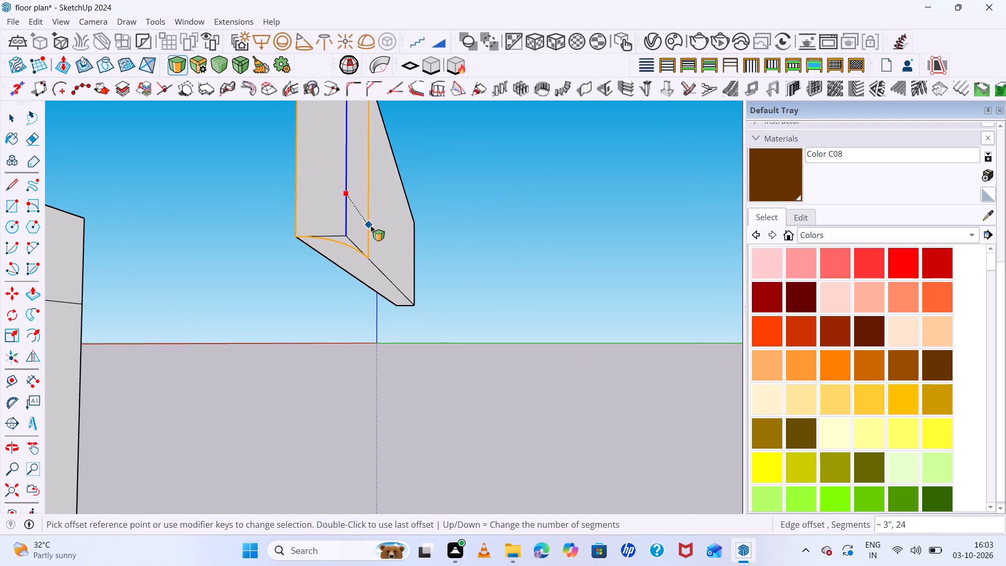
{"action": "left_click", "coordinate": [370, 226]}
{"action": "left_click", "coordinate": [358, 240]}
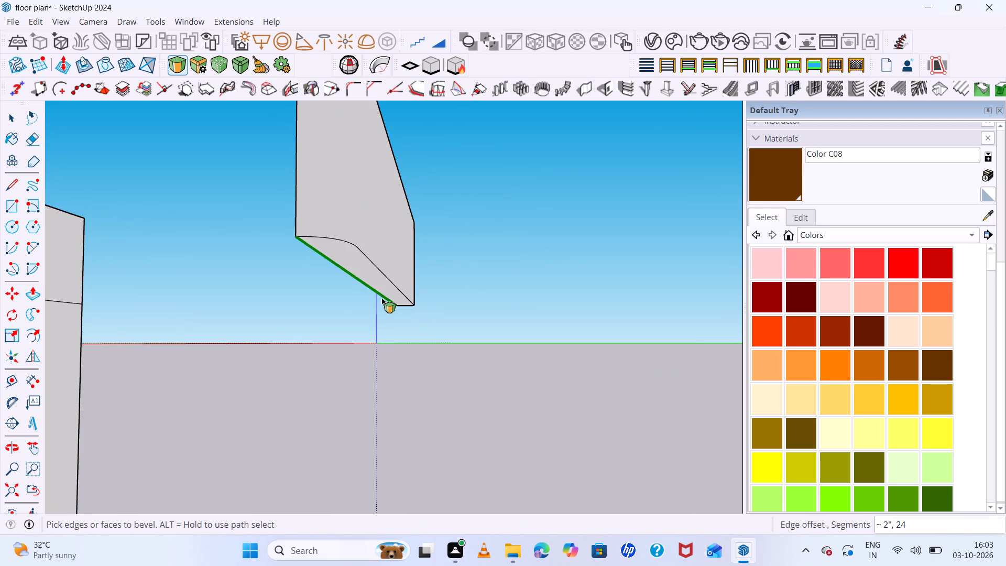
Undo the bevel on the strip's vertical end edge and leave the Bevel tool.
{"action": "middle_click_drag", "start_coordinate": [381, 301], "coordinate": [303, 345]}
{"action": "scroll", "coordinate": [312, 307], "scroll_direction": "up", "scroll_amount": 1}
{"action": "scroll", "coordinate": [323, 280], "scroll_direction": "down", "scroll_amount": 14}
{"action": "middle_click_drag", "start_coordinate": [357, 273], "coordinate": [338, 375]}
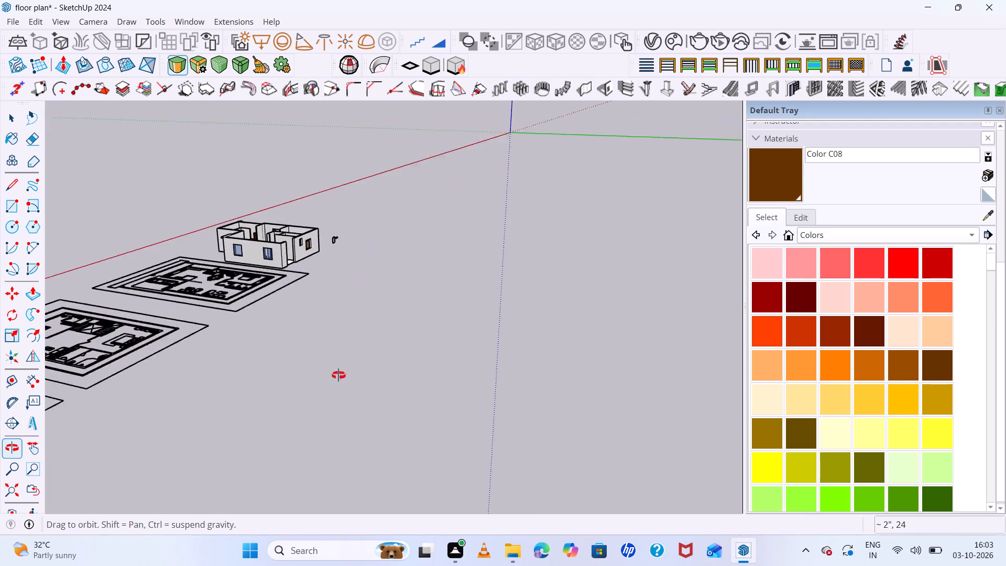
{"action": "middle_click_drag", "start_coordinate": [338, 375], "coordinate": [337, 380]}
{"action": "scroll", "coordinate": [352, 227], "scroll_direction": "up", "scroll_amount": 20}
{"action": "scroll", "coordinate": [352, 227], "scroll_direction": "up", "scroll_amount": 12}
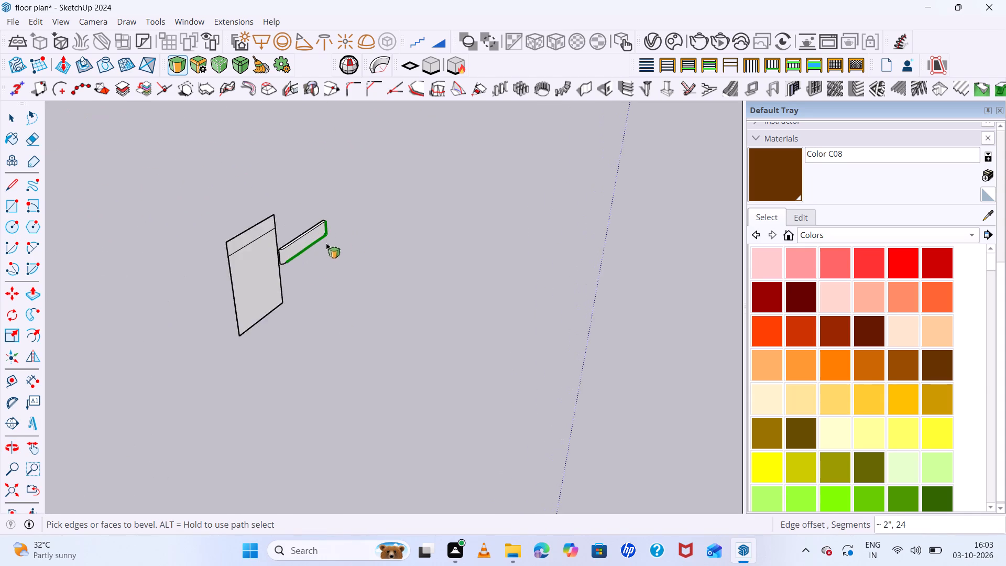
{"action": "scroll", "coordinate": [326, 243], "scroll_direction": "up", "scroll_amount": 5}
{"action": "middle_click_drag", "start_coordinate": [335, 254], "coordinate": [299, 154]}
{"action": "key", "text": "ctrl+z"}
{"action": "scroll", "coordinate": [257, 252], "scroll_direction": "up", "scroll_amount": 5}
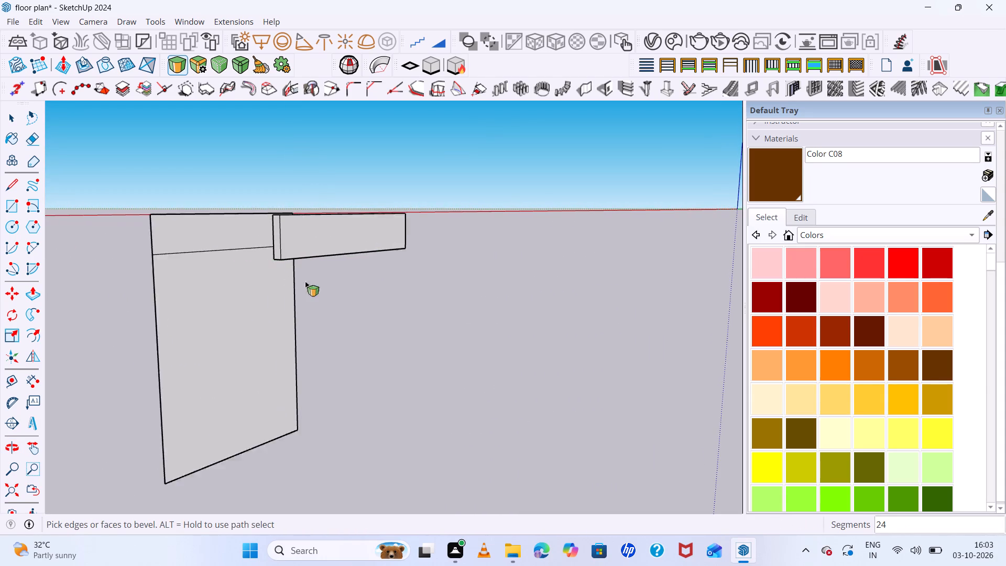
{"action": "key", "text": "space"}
Examine the thickened strip and the loose window rectangle from several angles and distances.
{"action": "middle_click_drag", "start_coordinate": [378, 300], "coordinate": [421, 308]}
{"action": "scroll", "coordinate": [375, 258], "scroll_direction": "down", "scroll_amount": 6}
{"action": "scroll", "coordinate": [462, 280], "scroll_direction": "up", "scroll_amount": 2}
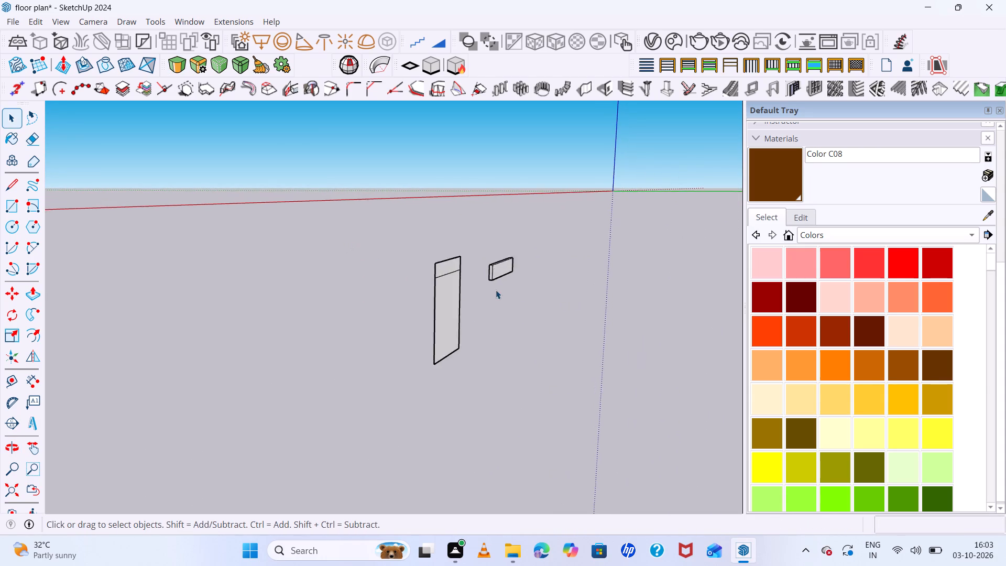
{"action": "scroll", "coordinate": [496, 290], "scroll_direction": "up", "scroll_amount": 14}
{"action": "scroll", "coordinate": [469, 311], "scroll_direction": "down", "scroll_amount": 1}
{"action": "middle_click_drag", "start_coordinate": [477, 322], "coordinate": [505, 319]}
{"action": "scroll", "coordinate": [486, 286], "scroll_direction": "up", "scroll_amount": 1}
{"action": "scroll", "coordinate": [439, 255], "scroll_direction": "down", "scroll_amount": 2}
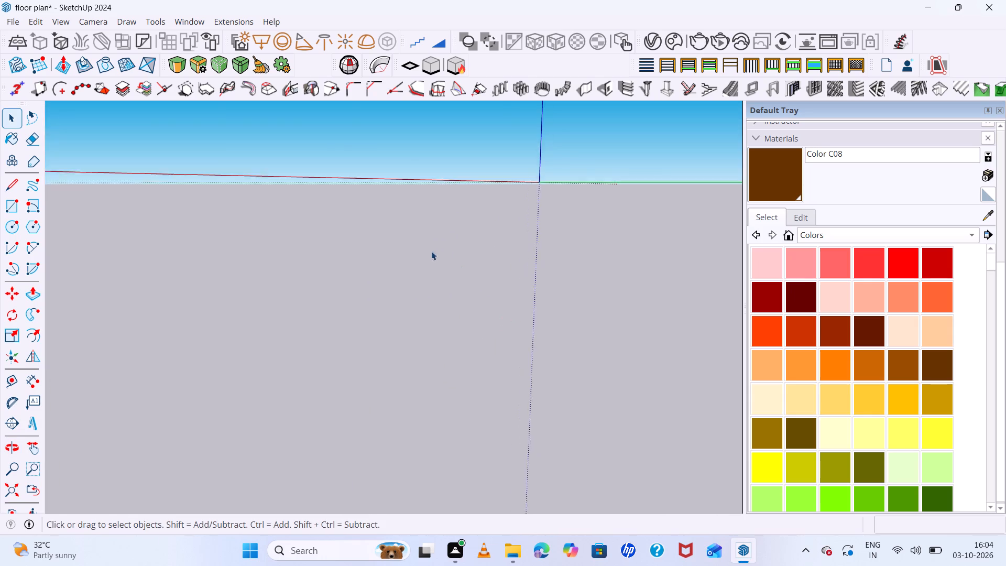
{"action": "scroll", "coordinate": [431, 251], "scroll_direction": "down", "scroll_amount": 9}
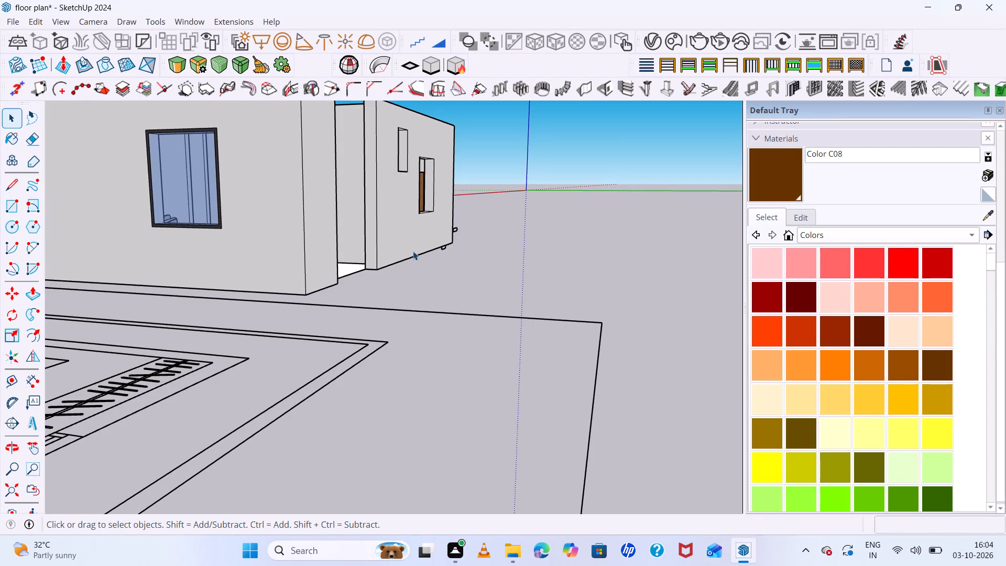
{"action": "scroll", "coordinate": [513, 194], "scroll_direction": "down", "scroll_amount": 6}
{"action": "middle_click_drag", "start_coordinate": [561, 239], "coordinate": [311, 265]}
{"action": "scroll", "coordinate": [561, 239], "scroll_direction": "up", "scroll_amount": 20}
{"action": "scroll", "coordinate": [484, 214], "scroll_direction": "up", "scroll_amount": 6}
{"action": "middle_click_drag", "start_coordinate": [512, 262], "coordinate": [578, 307]}
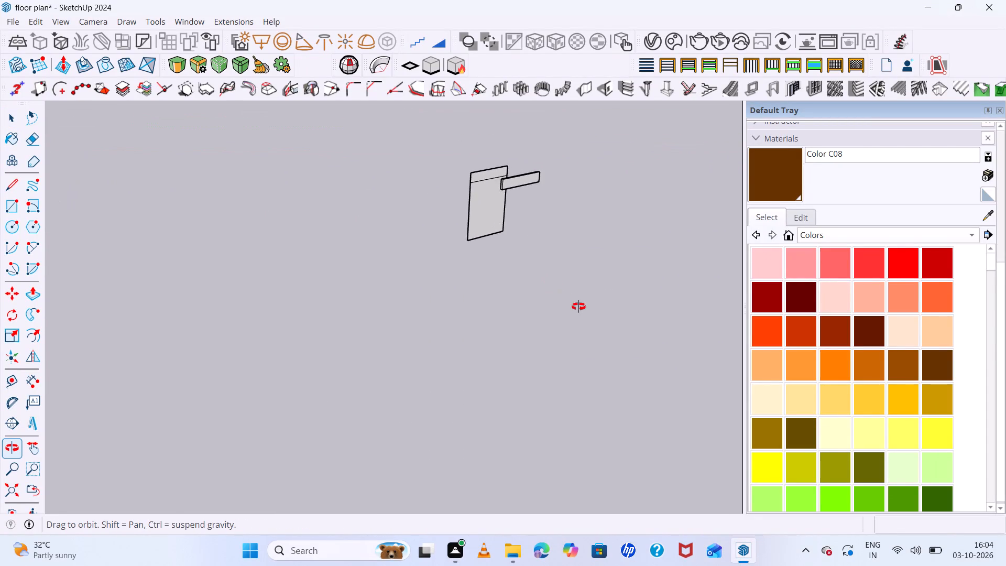
{"action": "middle_click_drag", "start_coordinate": [578, 307], "coordinate": [727, 354]}
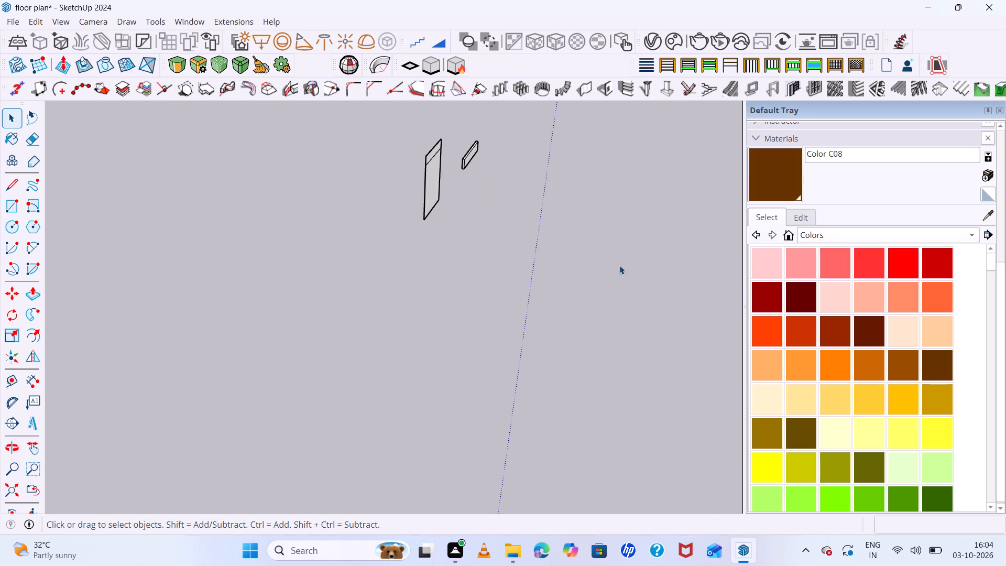
{"action": "scroll", "coordinate": [464, 164], "scroll_direction": "up", "scroll_amount": 15}
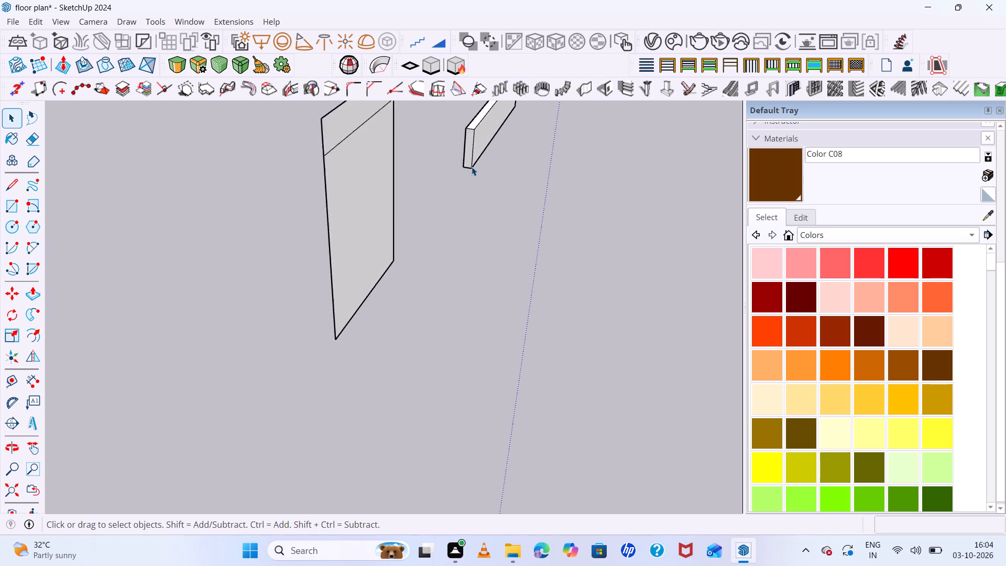
{"action": "scroll", "coordinate": [472, 167], "scroll_direction": "up", "scroll_amount": 3}
{"action": "middle_click_drag", "start_coordinate": [446, 336], "coordinate": [520, 345]}
{"action": "scroll", "coordinate": [521, 334], "scroll_direction": "up", "scroll_amount": 1}
{"action": "scroll", "coordinate": [524, 318], "scroll_direction": "down", "scroll_amount": 7}
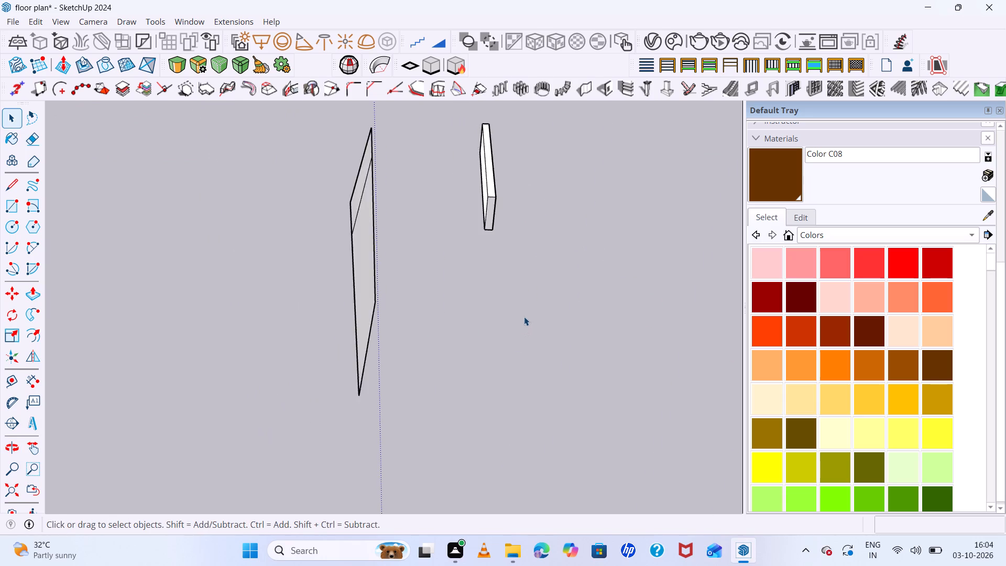
Start a 24-segment bevel on both vertical edges of the thickened strip's end face and pick the offset reference point.
{"action": "scroll", "coordinate": [524, 317], "scroll_direction": "down", "scroll_amount": 4}
{"action": "scroll", "coordinate": [513, 233], "scroll_direction": "up", "scroll_amount": 9}
{"action": "middle_click_drag", "start_coordinate": [512, 302], "coordinate": [513, 222]}
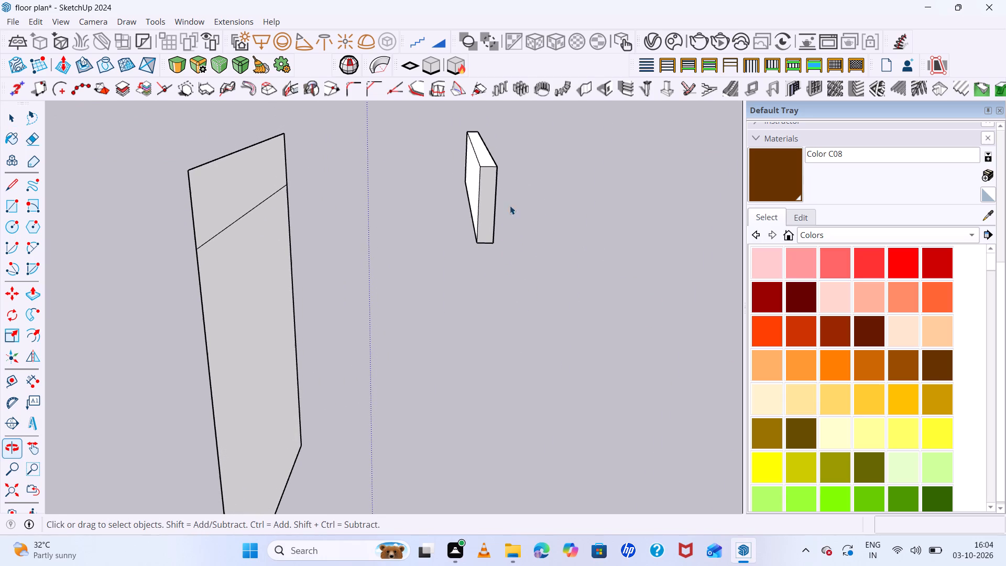
{"action": "scroll", "coordinate": [489, 203], "scroll_direction": "up", "scroll_amount": 11}
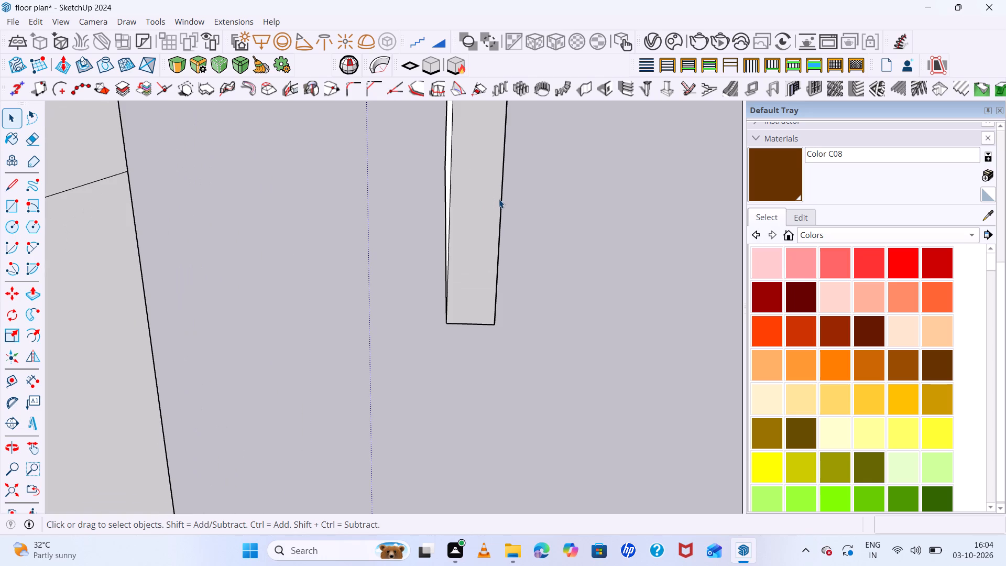
{"action": "left_click", "coordinate": [503, 198], "text": "shift"}
{"action": "left_click", "coordinate": [449, 204], "text": "shift"}
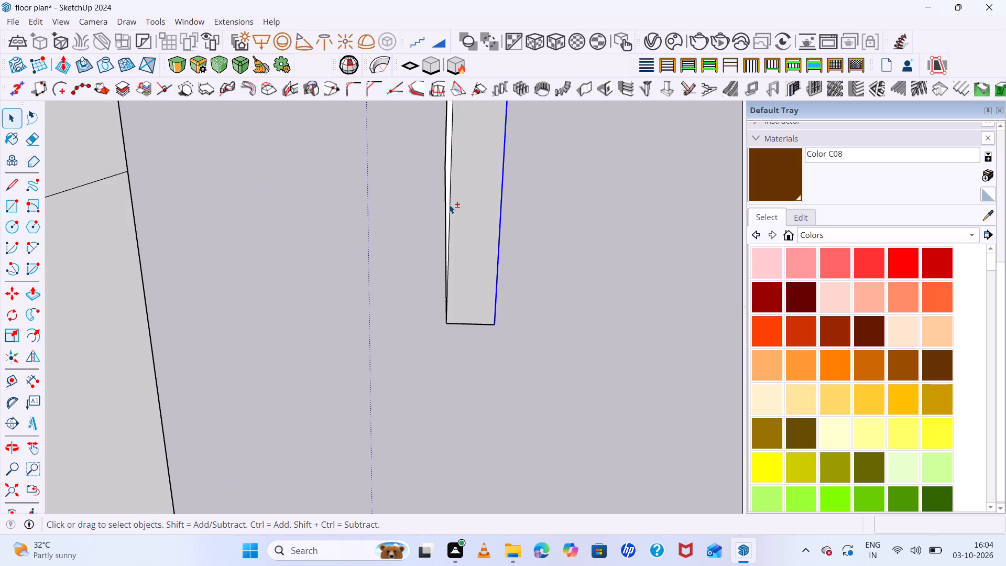
{"action": "middle_click_drag", "start_coordinate": [501, 263], "coordinate": [546, 292]}
{"action": "middle_click", "coordinate": [546, 292]}
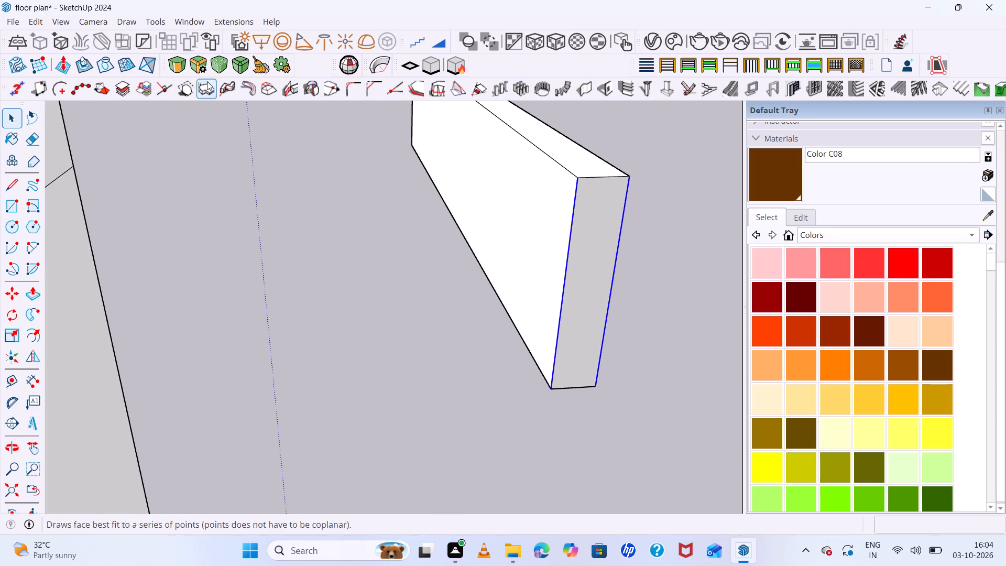
{"action": "left_click", "coordinate": [178, 67]}
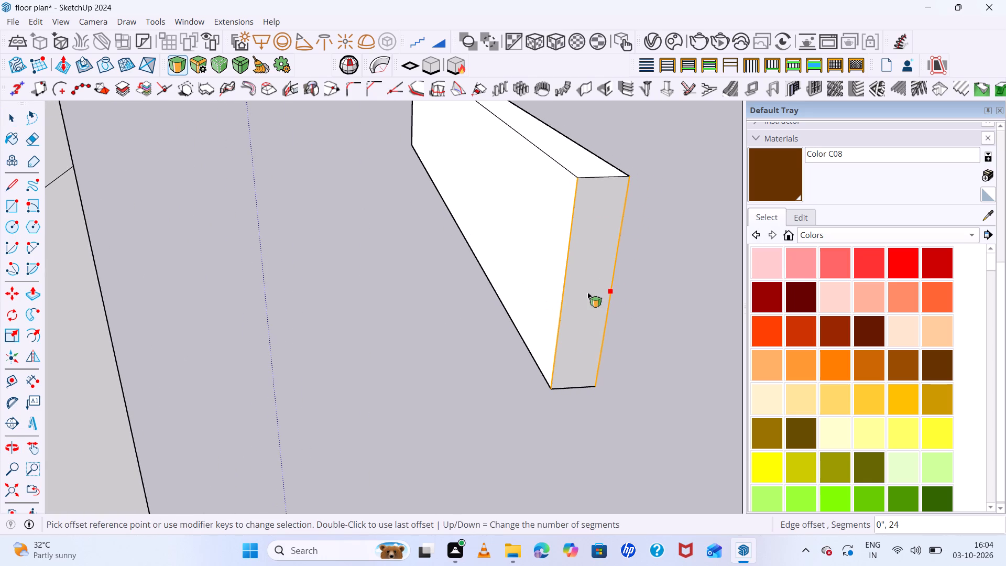
{"action": "left_click", "coordinate": [586, 290]}
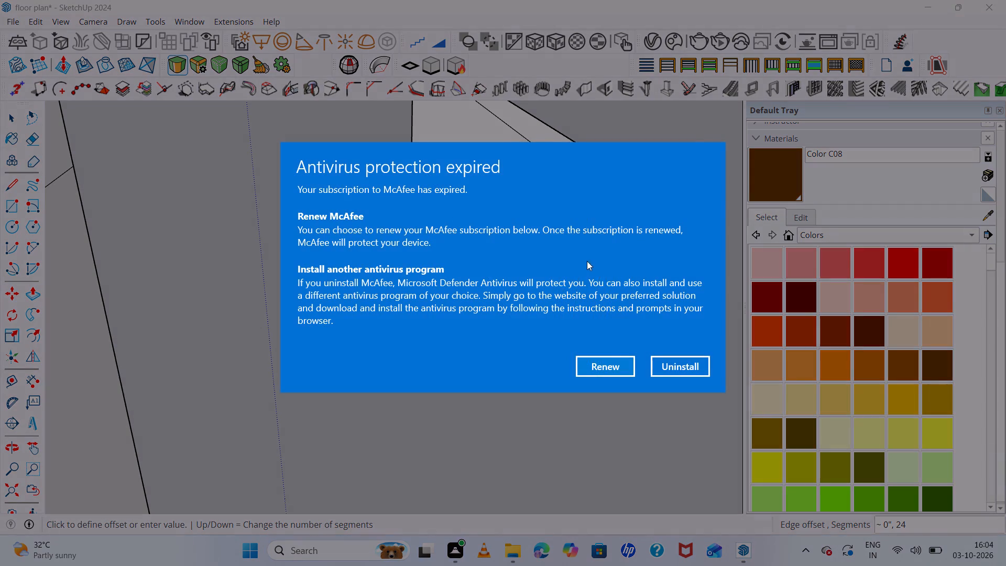
Answer the expired McAfee antivirus notice by choosing to renew.
{"action": "left_click", "coordinate": [610, 365]}
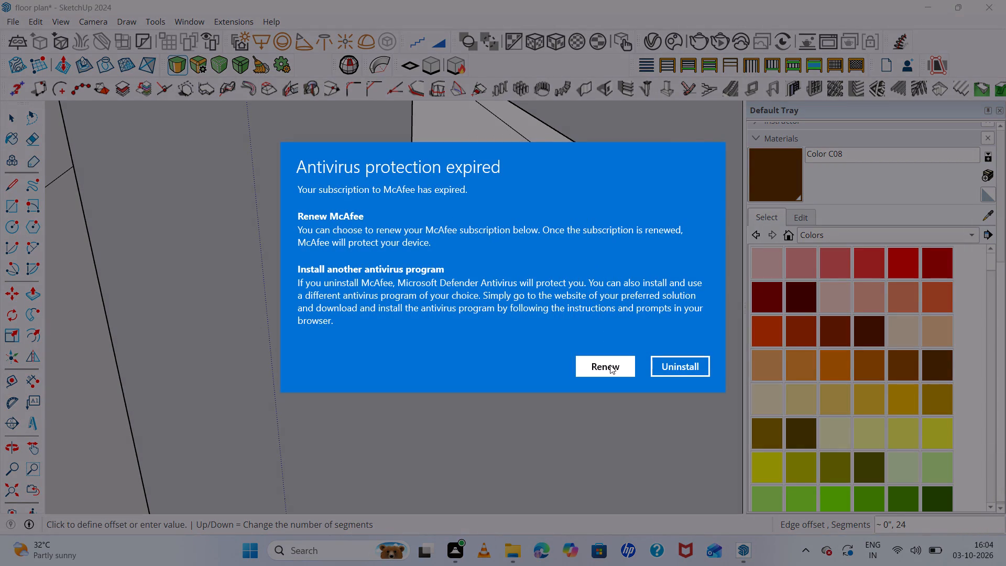
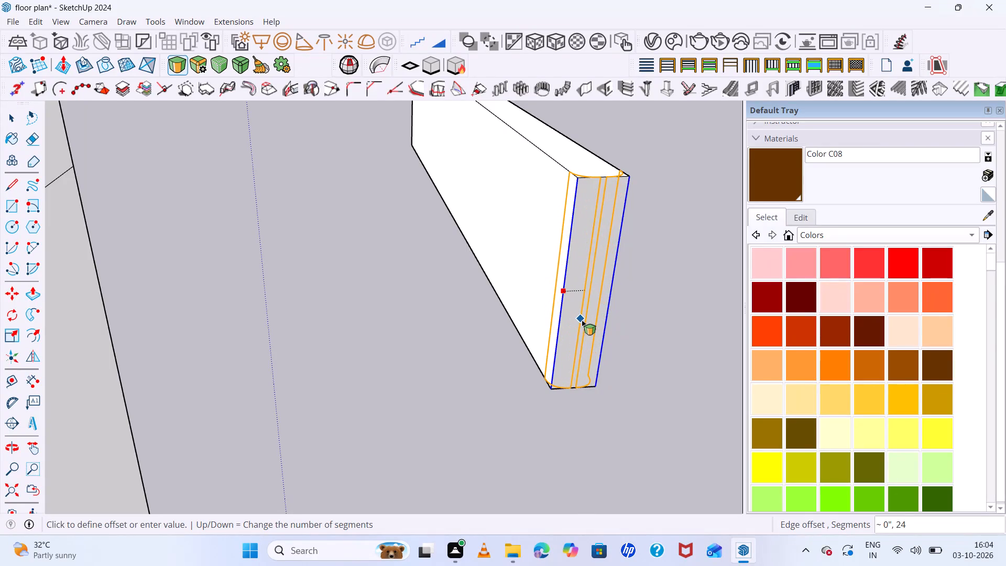
Round the two vertical edges at one end of the rectangular bar with an offset of about 1" and 24 segments.
{"action": "scroll", "coordinate": [586, 313], "scroll_direction": "up", "scroll_amount": 11}
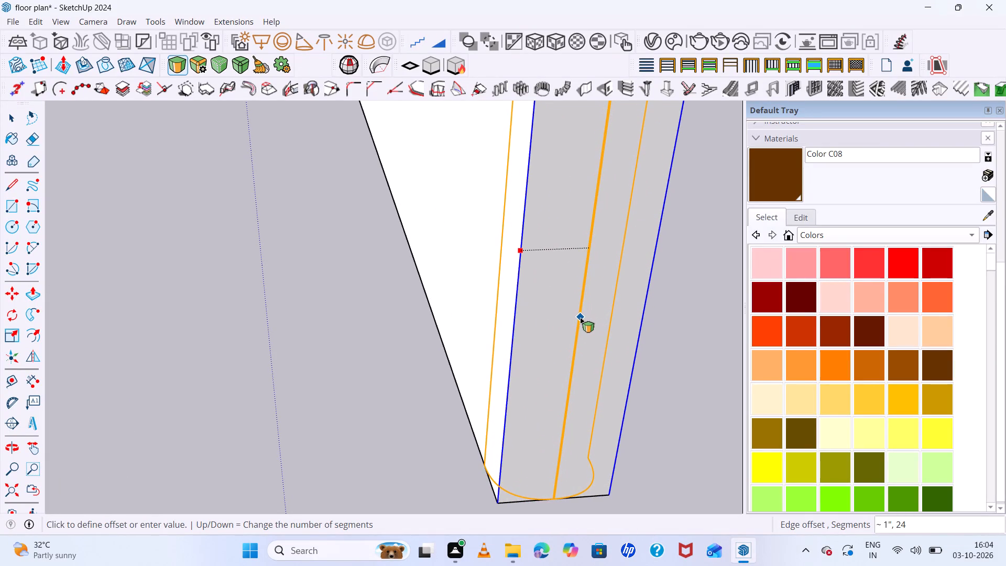
{"action": "scroll", "coordinate": [580, 318], "scroll_direction": "up", "scroll_amount": 12}
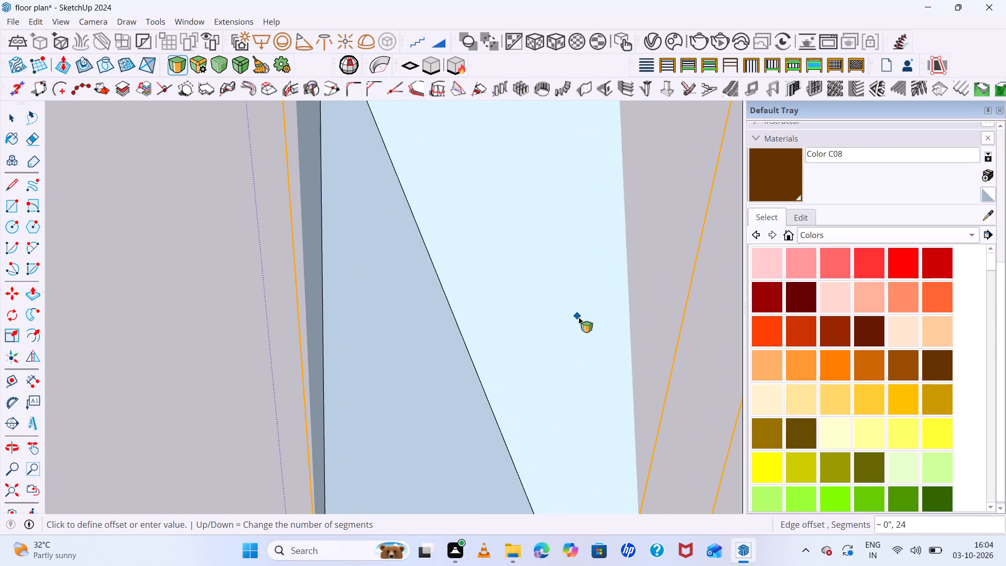
{"action": "scroll", "coordinate": [578, 318], "scroll_direction": "down", "scroll_amount": 8}
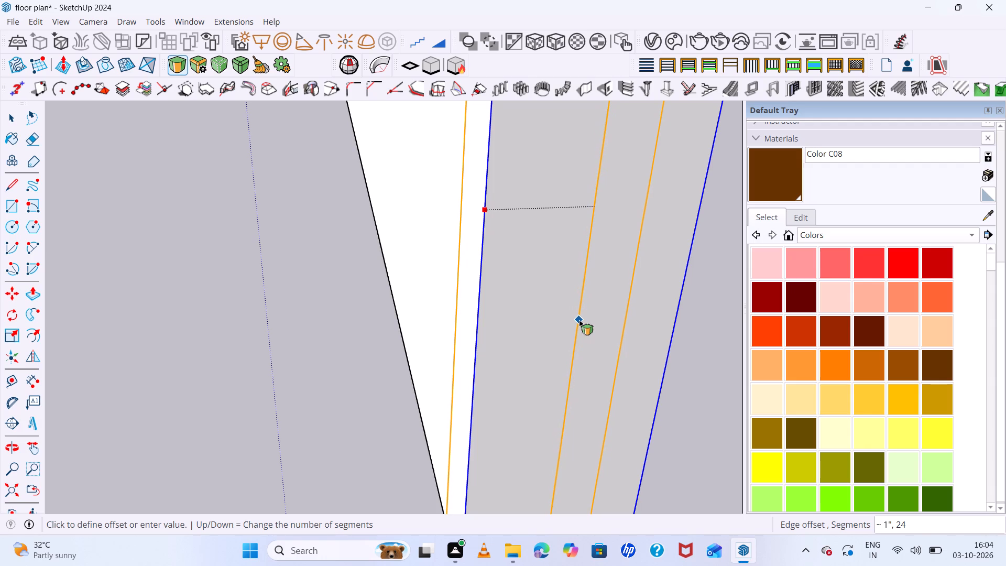
{"action": "left_click", "coordinate": [579, 320]}
Round the two vertical edges at the bar's opposite, still square end with an offset of about 1" and 24 segments.
{"action": "scroll", "coordinate": [526, 304], "scroll_direction": "down", "scroll_amount": 7}
{"action": "scroll", "coordinate": [487, 285], "scroll_direction": "down", "scroll_amount": 7}
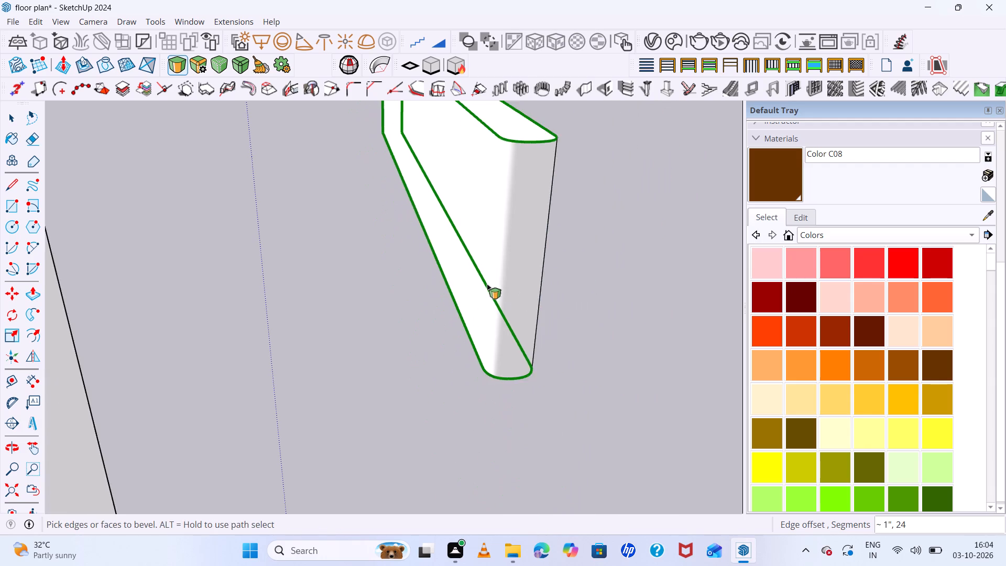
{"action": "scroll", "coordinate": [487, 284], "scroll_direction": "down", "scroll_amount": 17}
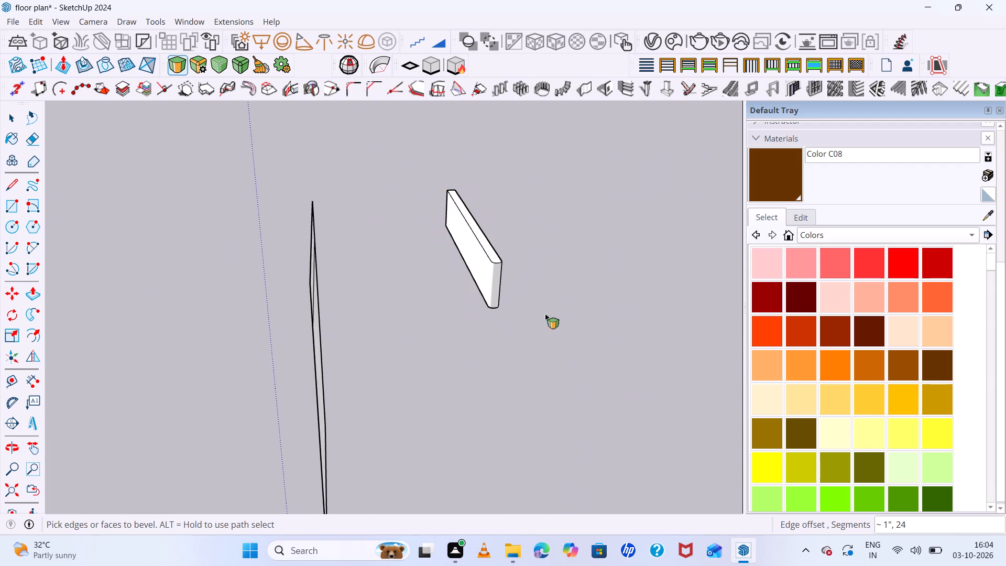
{"action": "middle_click_drag", "start_coordinate": [535, 317], "coordinate": [208, 186]}
{"action": "middle_click_drag", "start_coordinate": [599, 378], "coordinate": [442, 202]}
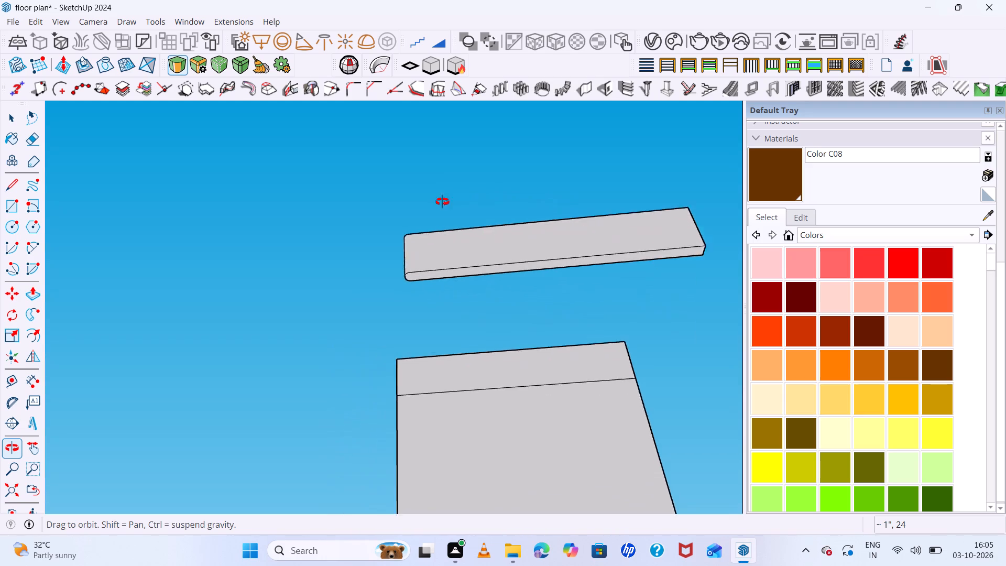
{"action": "middle_click_drag", "start_coordinate": [442, 202], "coordinate": [474, 537]}
{"action": "scroll", "coordinate": [462, 300], "scroll_direction": "down", "scroll_amount": 9}
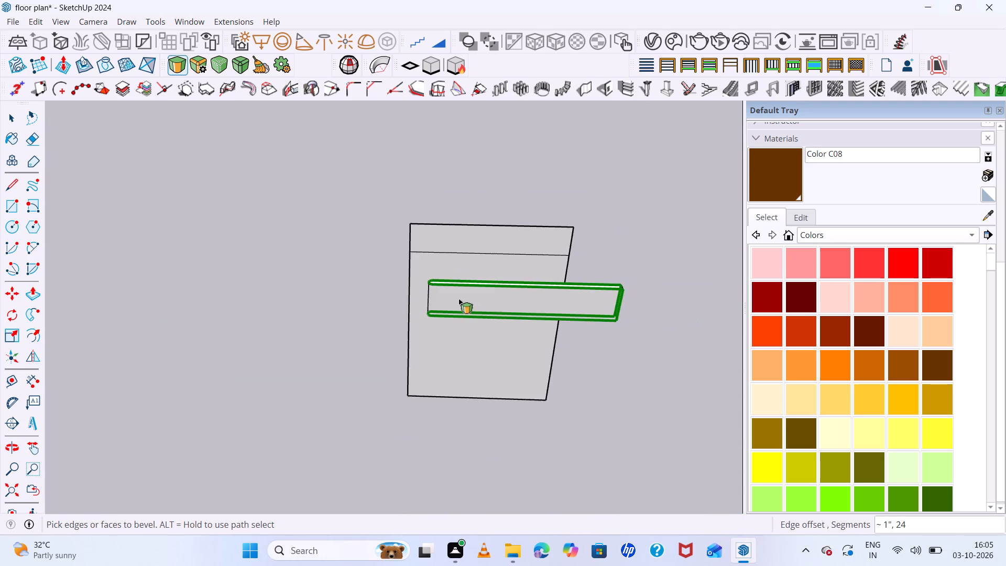
{"action": "scroll", "coordinate": [458, 299], "scroll_direction": "down", "scroll_amount": 2}
{"action": "middle_click_drag", "start_coordinate": [569, 360], "coordinate": [574, 458]}
{"action": "scroll", "coordinate": [608, 293], "scroll_direction": "up", "scroll_amount": 7}
{"action": "scroll", "coordinate": [458, 313], "scroll_direction": "up", "scroll_amount": 5}
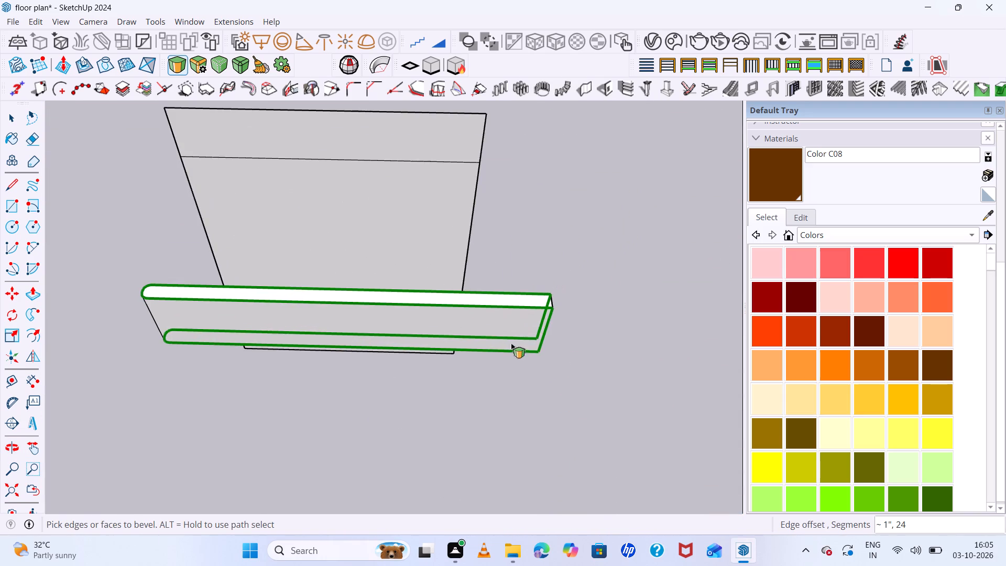
{"action": "middle_click_drag", "start_coordinate": [518, 338], "coordinate": [220, 276]}
{"action": "scroll", "coordinate": [475, 382], "scroll_direction": "up", "scroll_amount": 4}
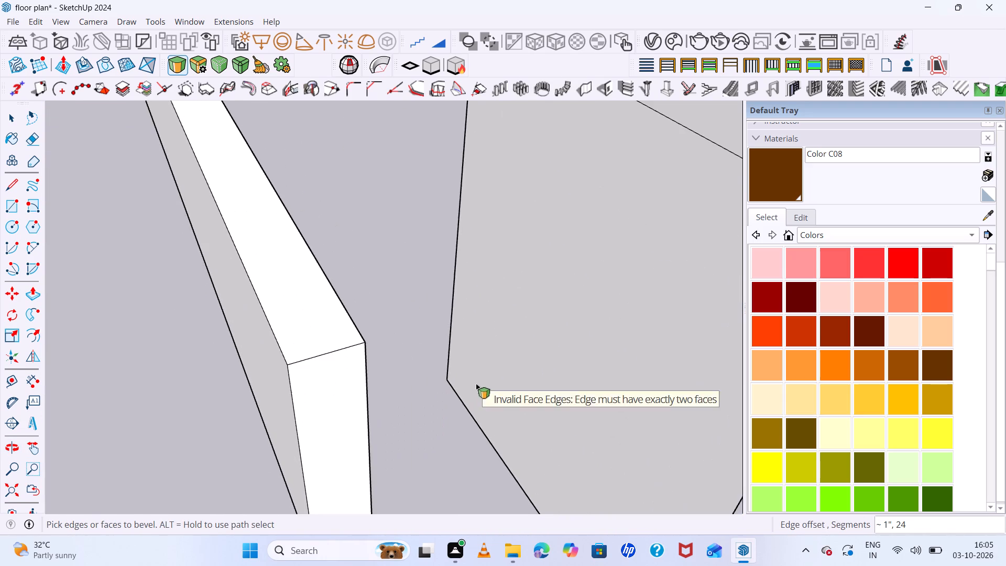
{"action": "scroll", "coordinate": [398, 336], "scroll_direction": "down", "scroll_amount": 5}
{"action": "key", "text": "space"}
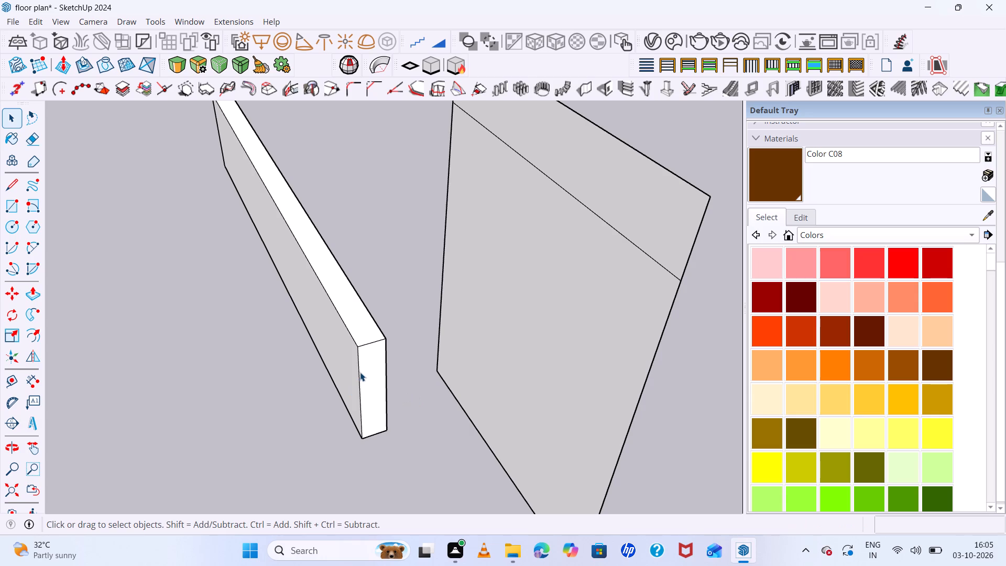
{"action": "left_click", "coordinate": [359, 373]}
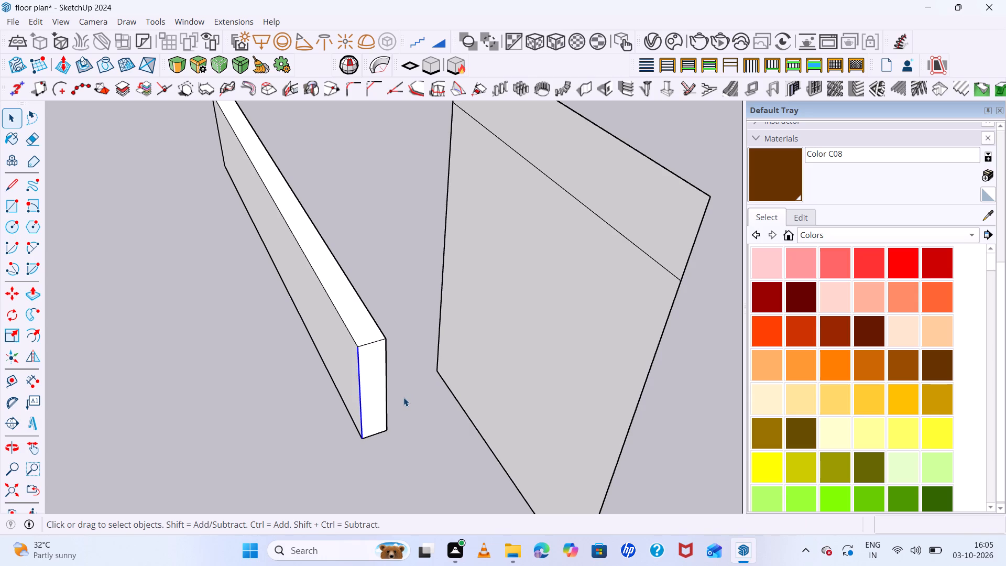
{"action": "middle_click_drag", "start_coordinate": [453, 427], "coordinate": [397, 389]}
{"action": "scroll", "coordinate": [397, 388], "scroll_direction": "down", "scroll_amount": 1}
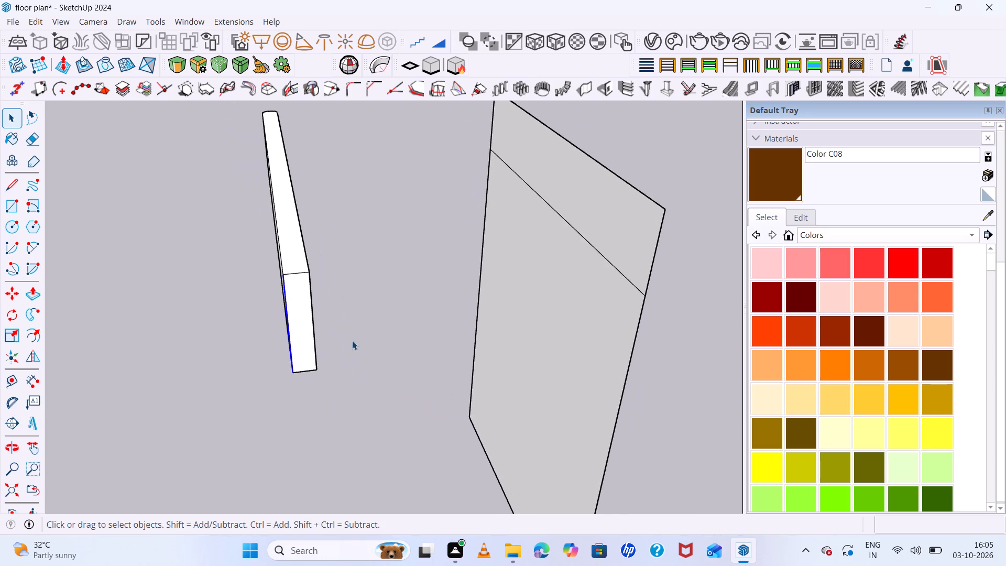
{"action": "scroll", "coordinate": [315, 308], "scroll_direction": "up", "scroll_amount": 5}
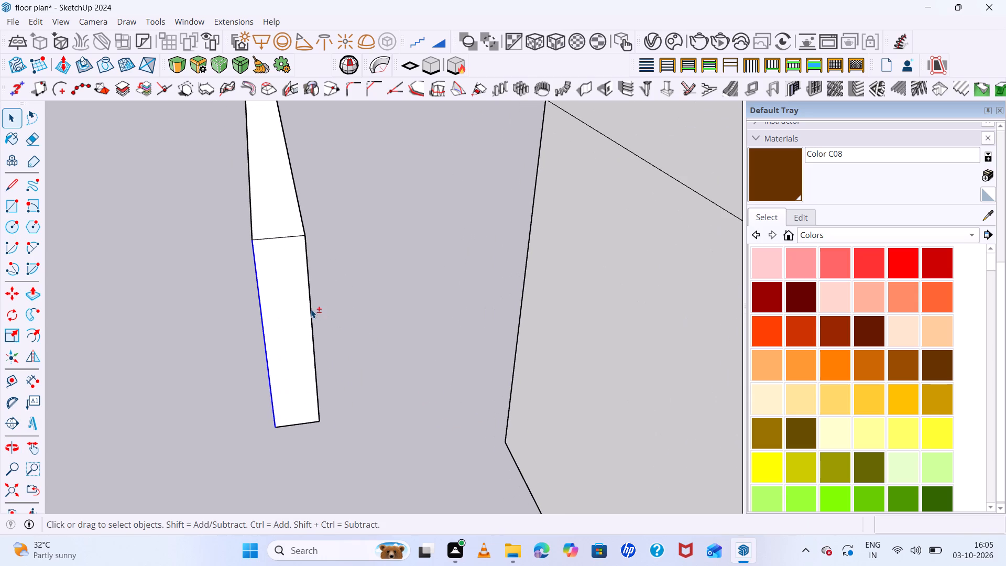
{"action": "left_click", "coordinate": [311, 309], "text": "shift"}
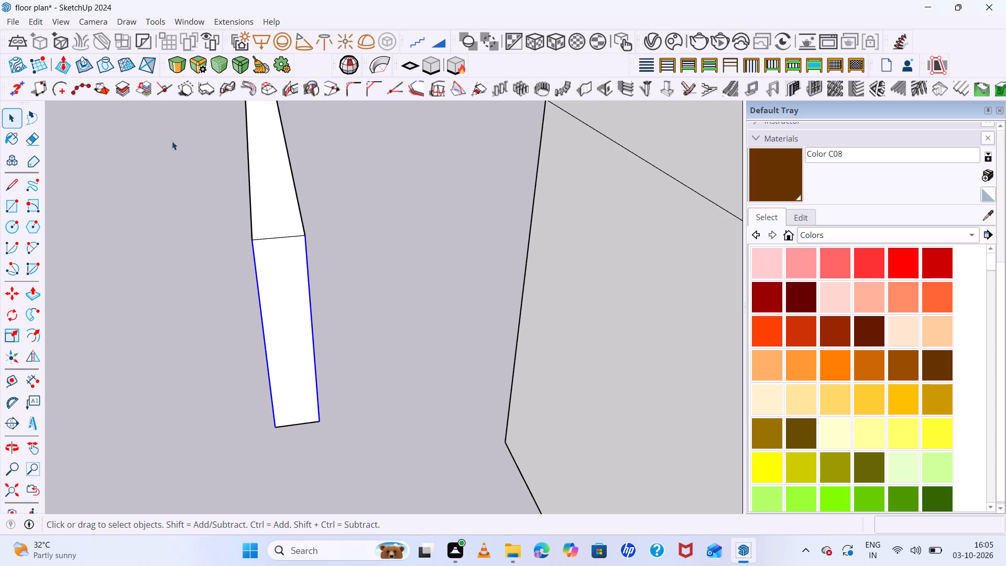
{"action": "left_click", "coordinate": [178, 67]}
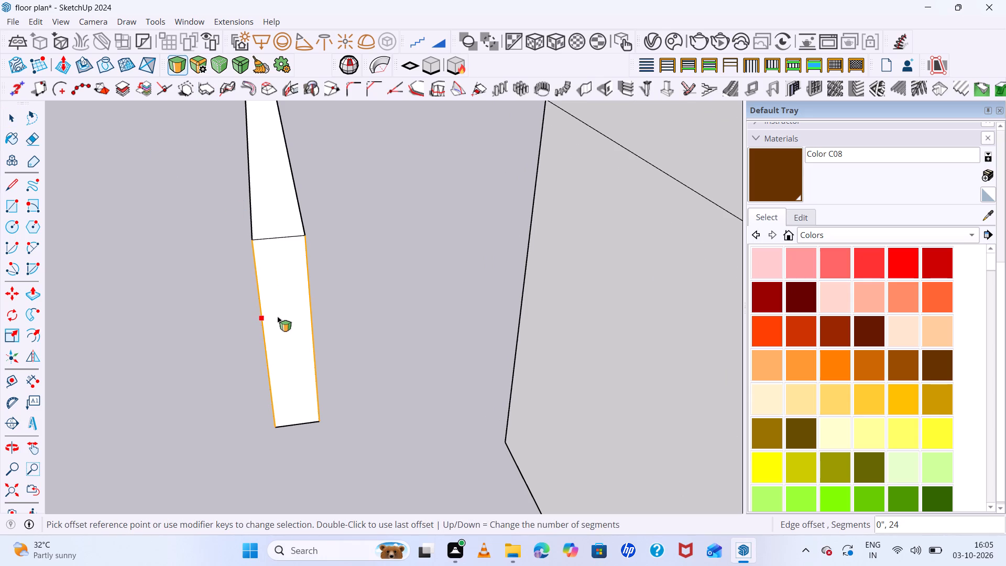
{"action": "left_click", "coordinate": [280, 324]}
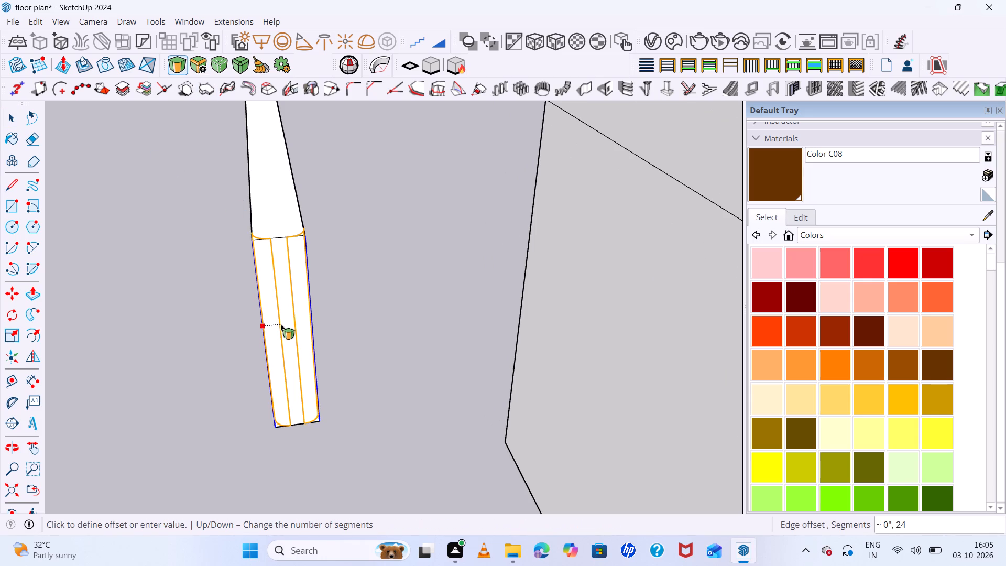
{"action": "scroll", "coordinate": [287, 325], "scroll_direction": "up", "scroll_amount": 11}
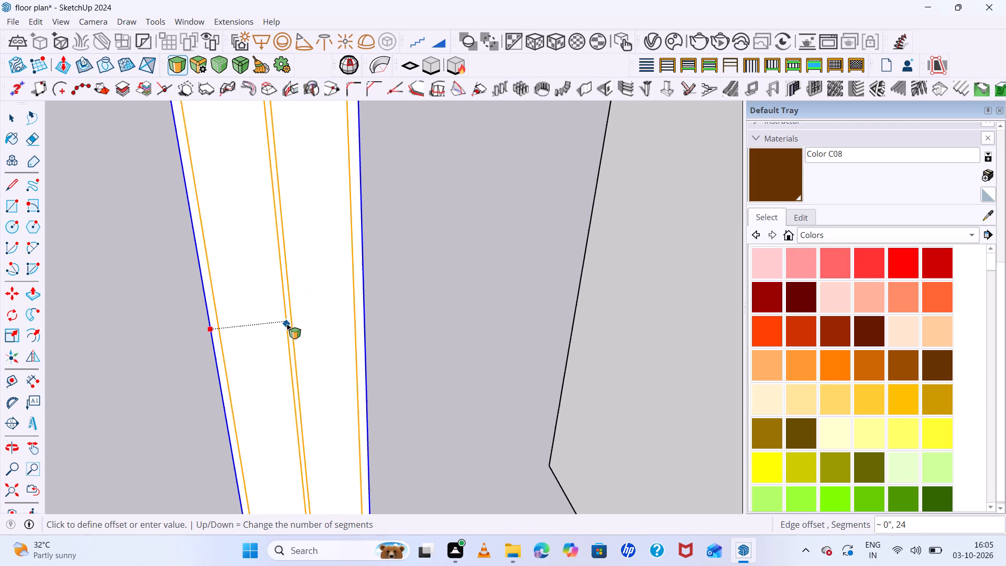
{"action": "scroll", "coordinate": [289, 322], "scroll_direction": "up", "scroll_amount": 1}
{"action": "left_click", "coordinate": [289, 320]}
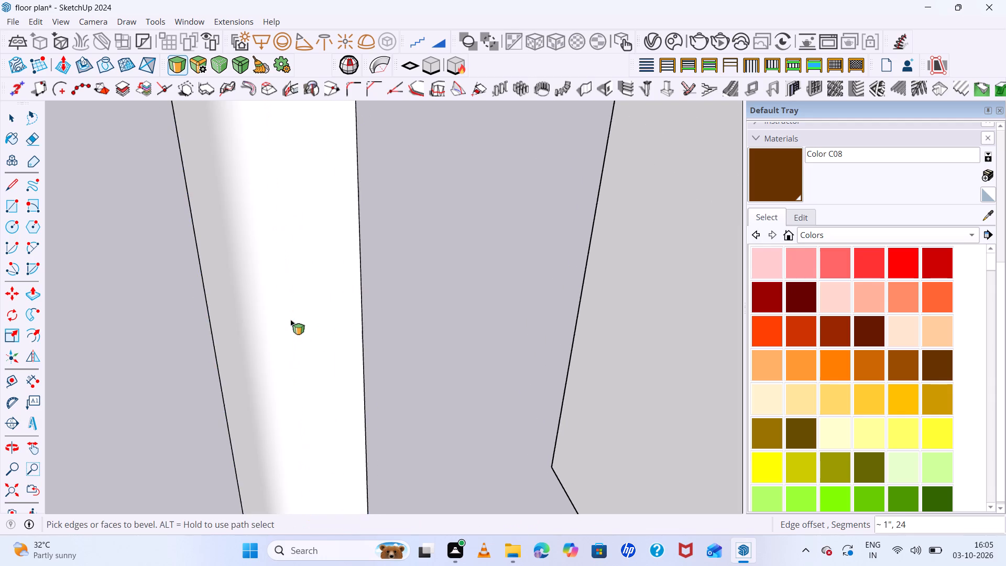
Push the round-ended bar's top face down 4" with Push/Pull, leaving a thin strip.
{"action": "scroll", "coordinate": [290, 320], "scroll_direction": "down", "scroll_amount": 13}
{"action": "scroll", "coordinate": [291, 309], "scroll_direction": "down", "scroll_amount": 15}
{"action": "middle_click_drag", "start_coordinate": [314, 355], "coordinate": [402, 372]}
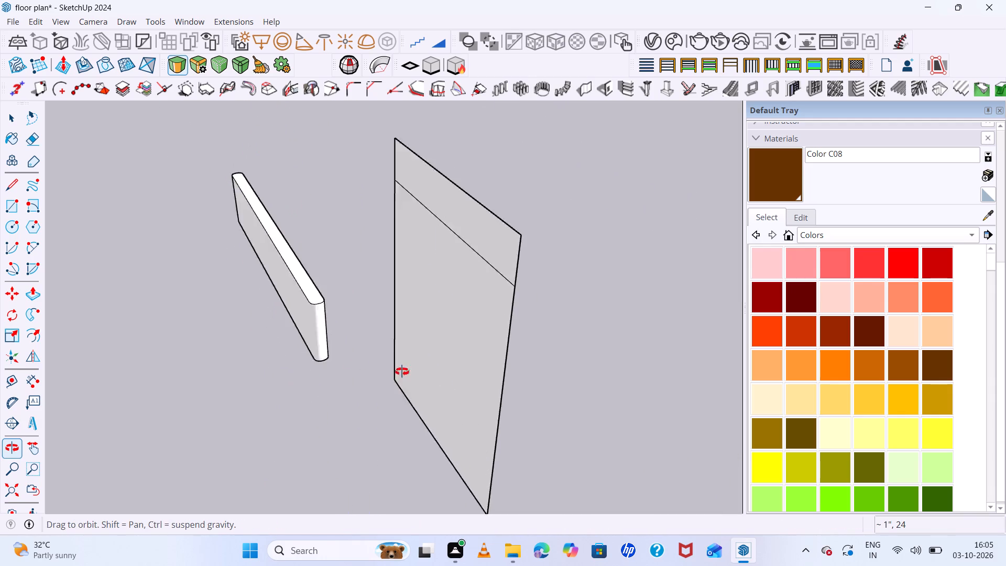
{"action": "middle_click_drag", "start_coordinate": [402, 372], "coordinate": [430, 306]}
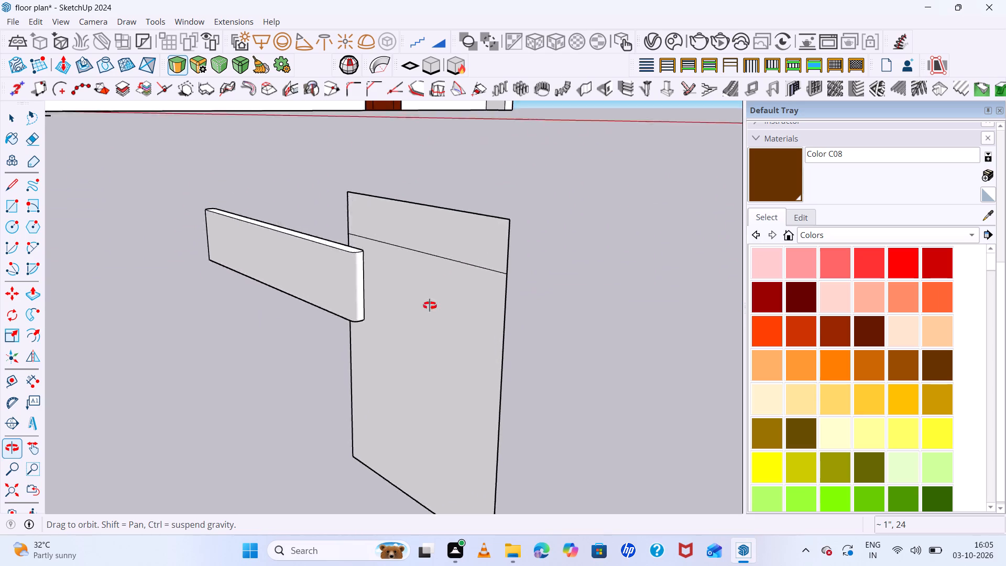
{"action": "middle_click_drag", "start_coordinate": [430, 306], "coordinate": [421, 377]}
{"action": "middle_click", "coordinate": [421, 377]}
{"action": "middle_click", "coordinate": [421, 377]}
{"action": "key", "text": "space"}
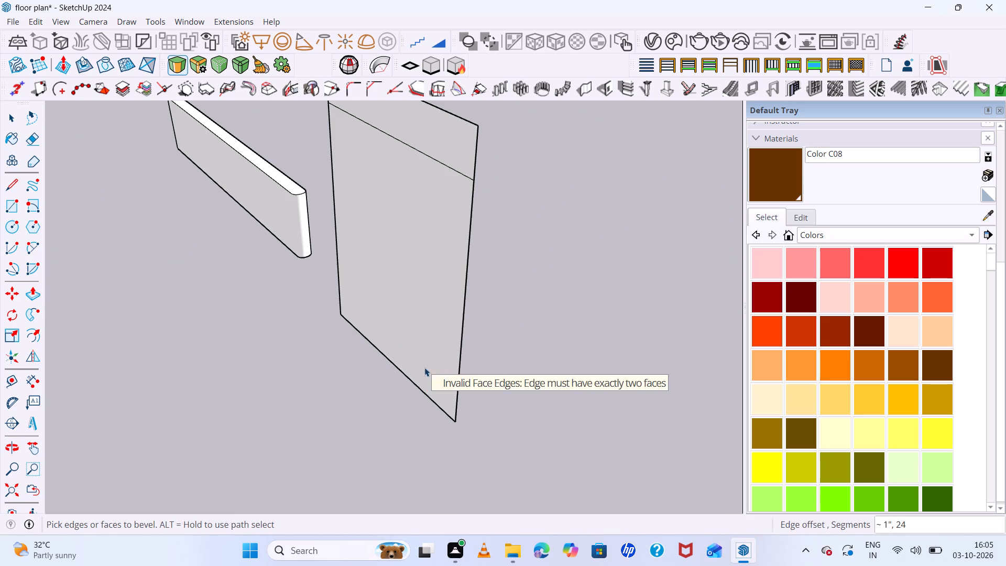
{"action": "scroll", "coordinate": [386, 266], "scroll_direction": "up", "scroll_amount": 5}
{"action": "middle_click_drag", "start_coordinate": [452, 294], "coordinate": [652, 339]}
{"action": "scroll", "coordinate": [658, 312], "scroll_direction": "down", "scroll_amount": 5}
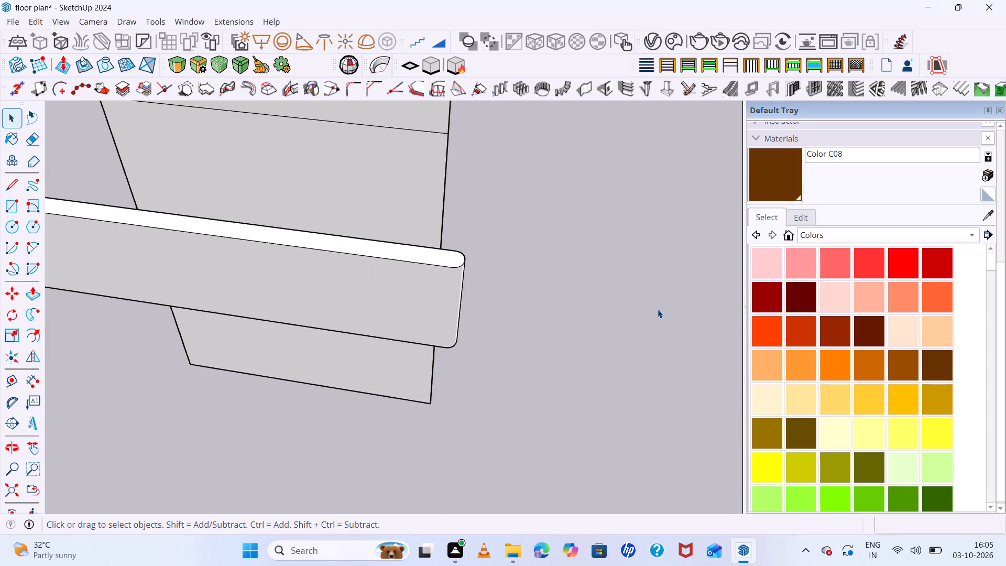
{"action": "scroll", "coordinate": [658, 309], "scroll_direction": "down", "scroll_amount": 8}
{"action": "scroll", "coordinate": [424, 262], "scroll_direction": "up", "scroll_amount": 4}
{"action": "left_click", "coordinate": [402, 253]}
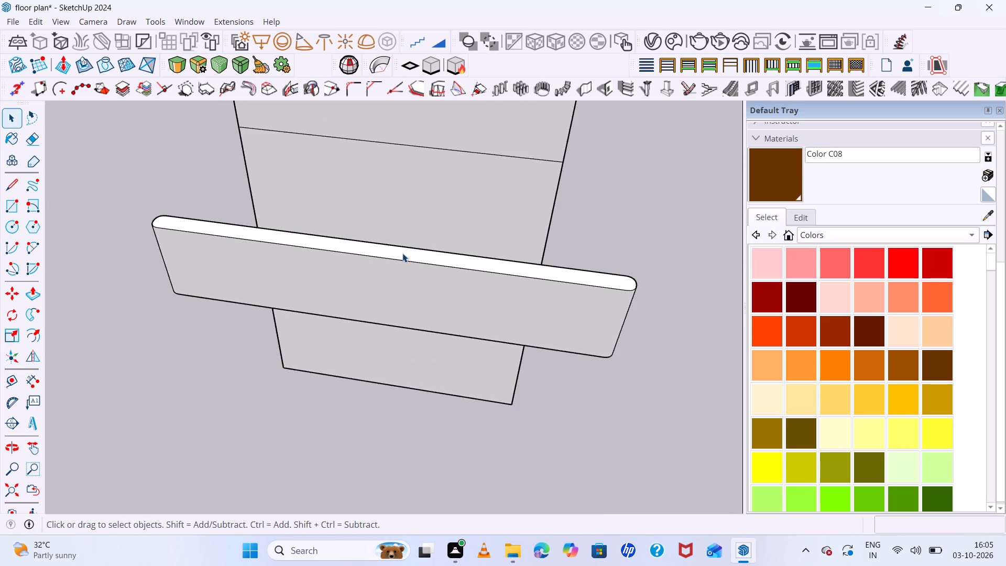
{"action": "key", "text": "p"}
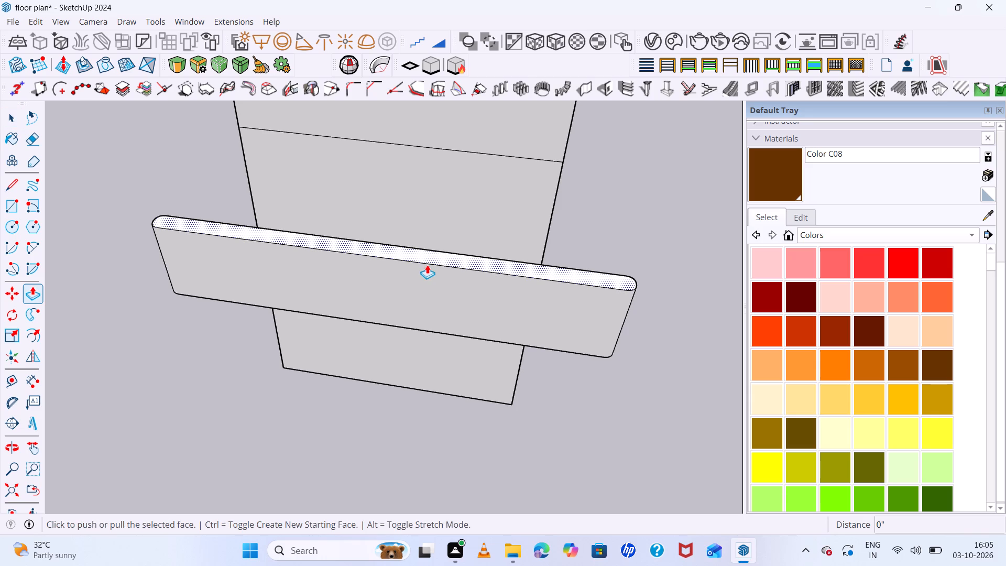
{"action": "left_click", "coordinate": [427, 262]}
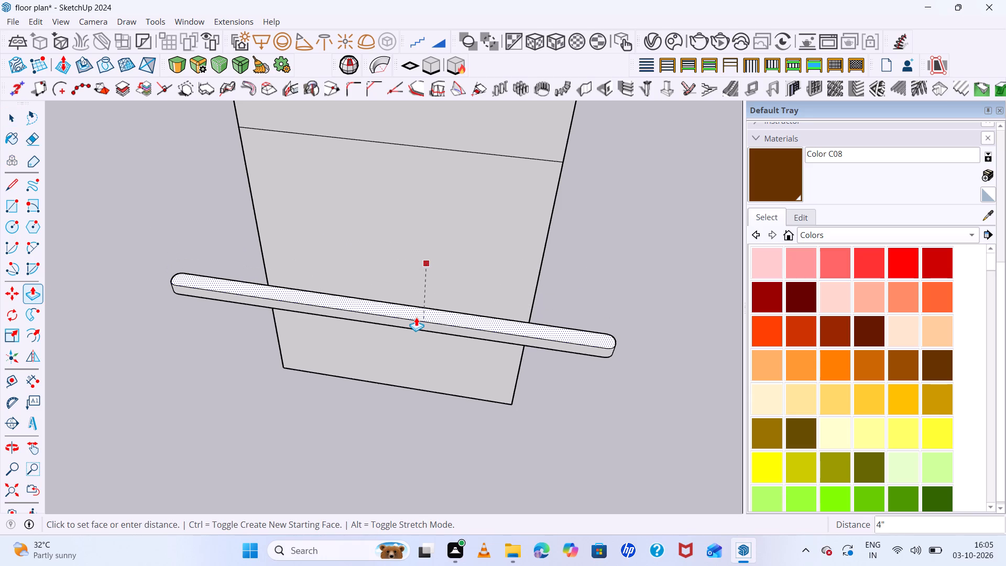
{"action": "left_click", "coordinate": [416, 318]}
Copy the thin bar's underside face to a spot 3" away from the bar.
{"action": "middle_click_drag", "start_coordinate": [593, 429], "coordinate": [627, 111]}
{"action": "scroll", "coordinate": [615, 307], "scroll_direction": "up", "scroll_amount": 4}
{"action": "middle_click_drag", "start_coordinate": [614, 286], "coordinate": [651, 189]}
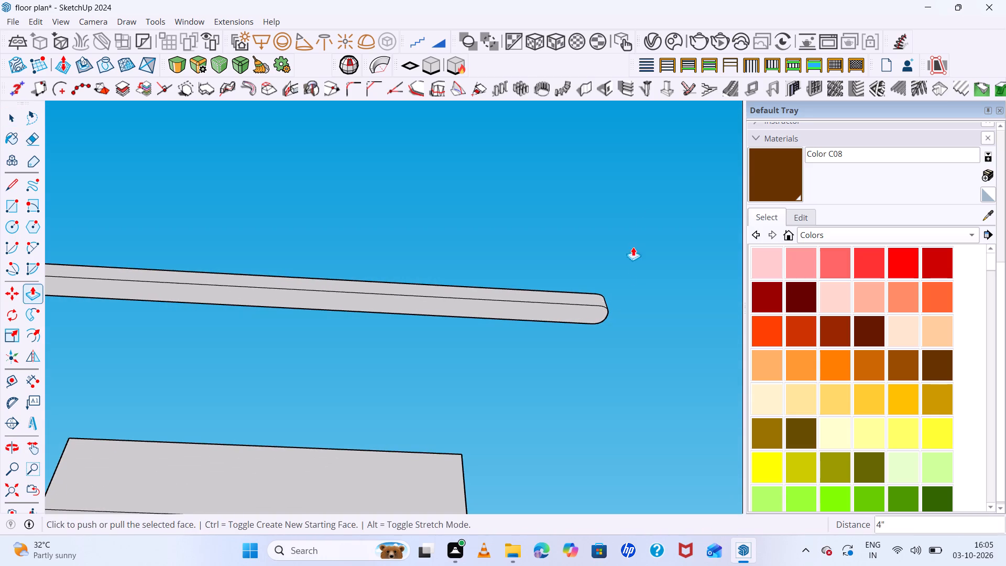
{"action": "key", "text": "space"}
{"action": "left_click", "coordinate": [589, 317]}
{"action": "key", "text": "m"}
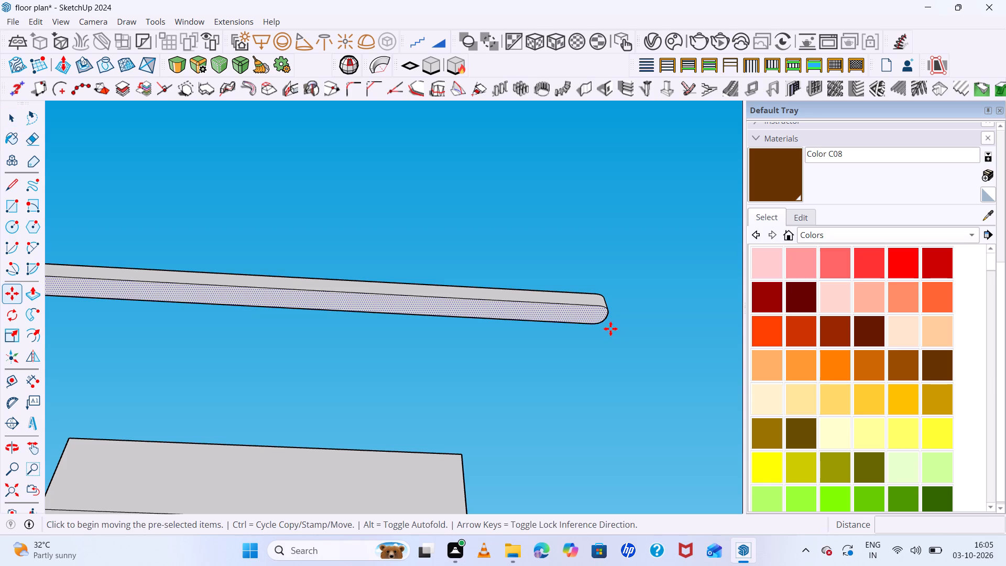
{"action": "left_click", "coordinate": [599, 325]}
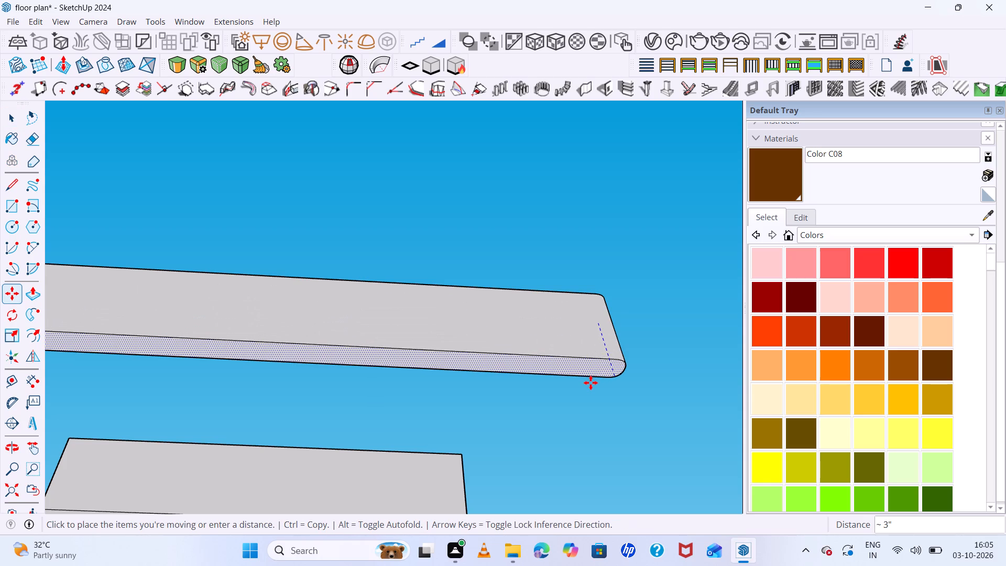
{"action": "left_click", "coordinate": [592, 371]}
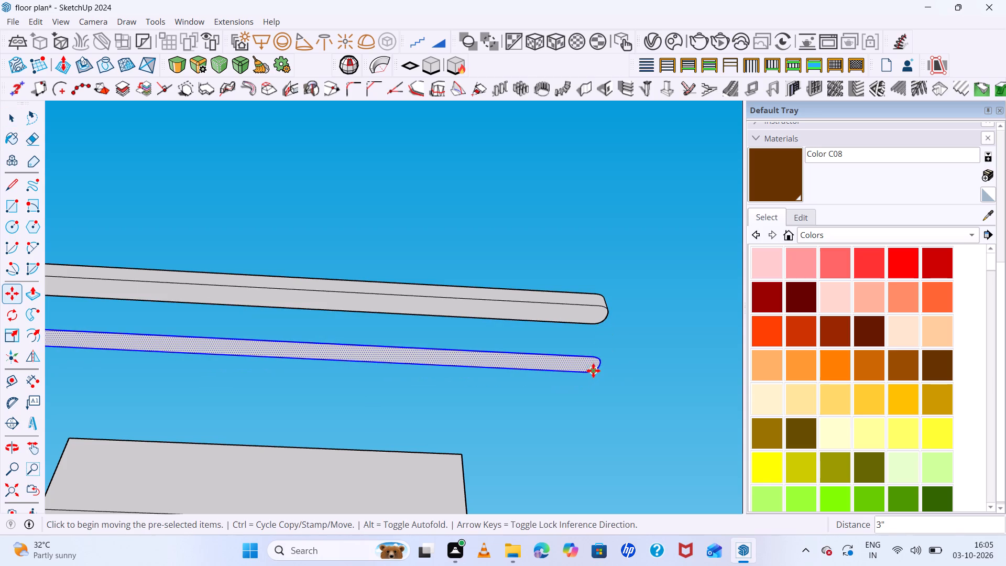
Delete the original thin bar, keeping only the copied round-ended face.
{"action": "key", "text": "space"}
{"action": "left_click_drag", "start_coordinate": [615, 283], "coordinate": [592, 323]}
{"action": "left_click", "coordinate": [592, 324]}
{"action": "triple_click", "coordinate": [591, 317]}
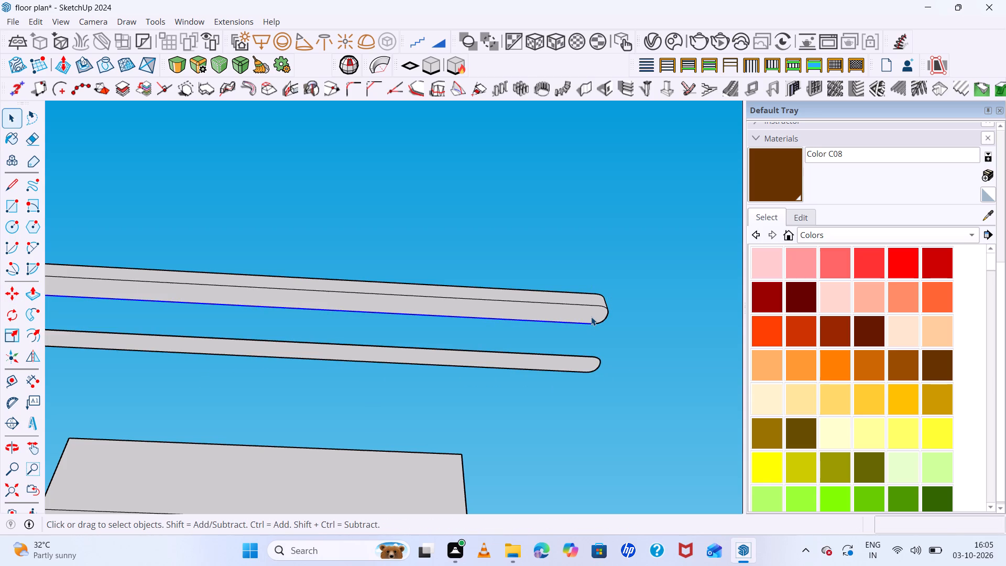
{"action": "left_click", "coordinate": [591, 317]}
{"action": "key", "text": "Delete"}
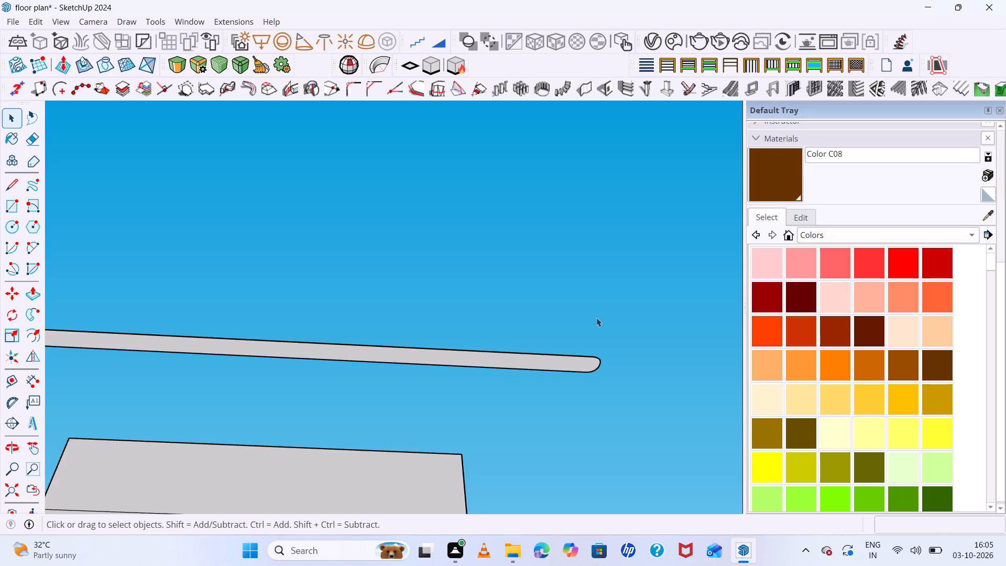
Reverse the orientation of the copied round-ended face.
{"action": "scroll", "coordinate": [596, 318], "scroll_direction": "down", "scroll_amount": 13}
{"action": "middle_click_drag", "start_coordinate": [597, 354], "coordinate": [568, 550]}
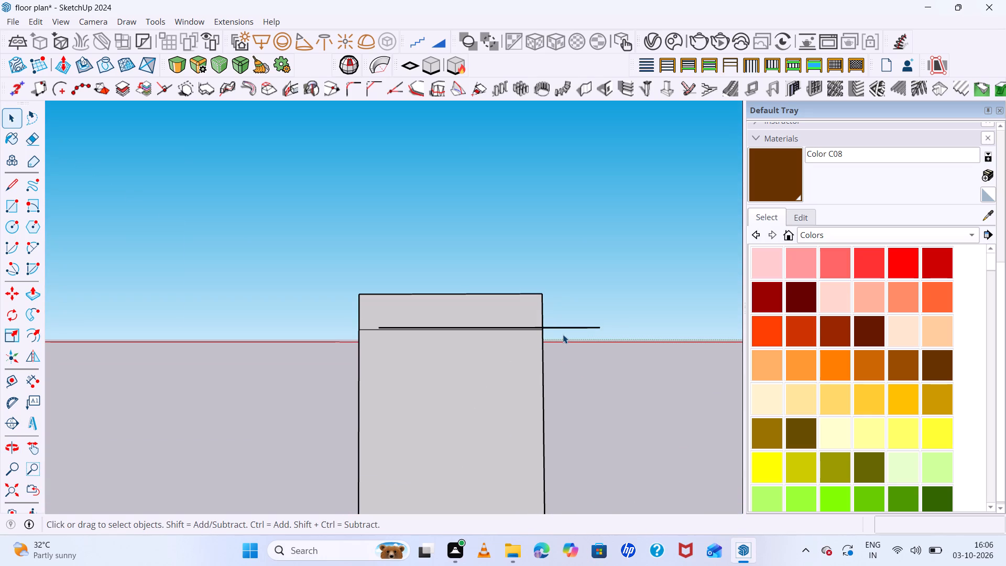
{"action": "scroll", "coordinate": [563, 334], "scroll_direction": "down", "scroll_amount": 6}
{"action": "middle_click_drag", "start_coordinate": [567, 315], "coordinate": [560, 492]}
{"action": "scroll", "coordinate": [556, 391], "scroll_direction": "up", "scroll_amount": 7}
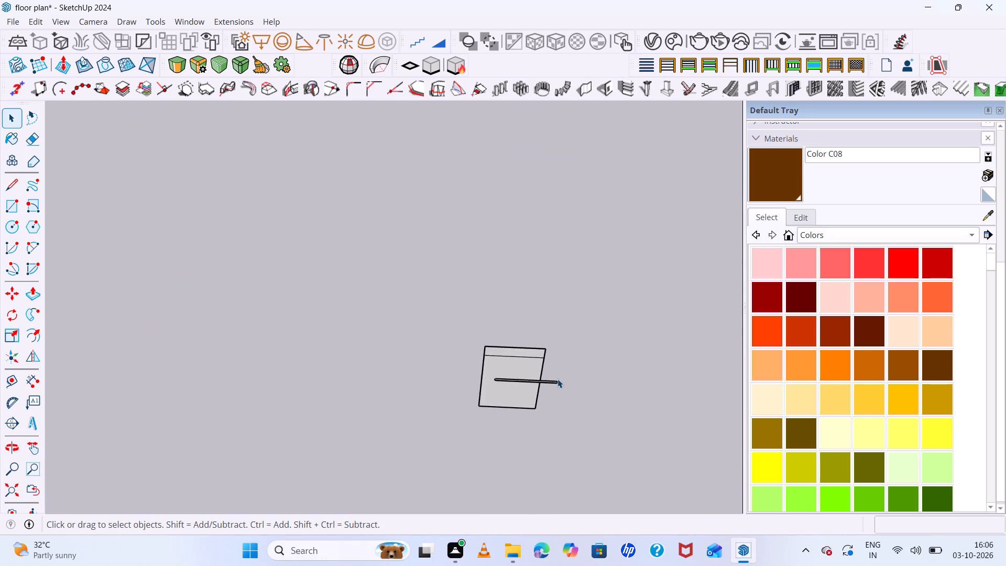
{"action": "scroll", "coordinate": [557, 379], "scroll_direction": "up", "scroll_amount": 15}
{"action": "left_click", "coordinate": [551, 393]}
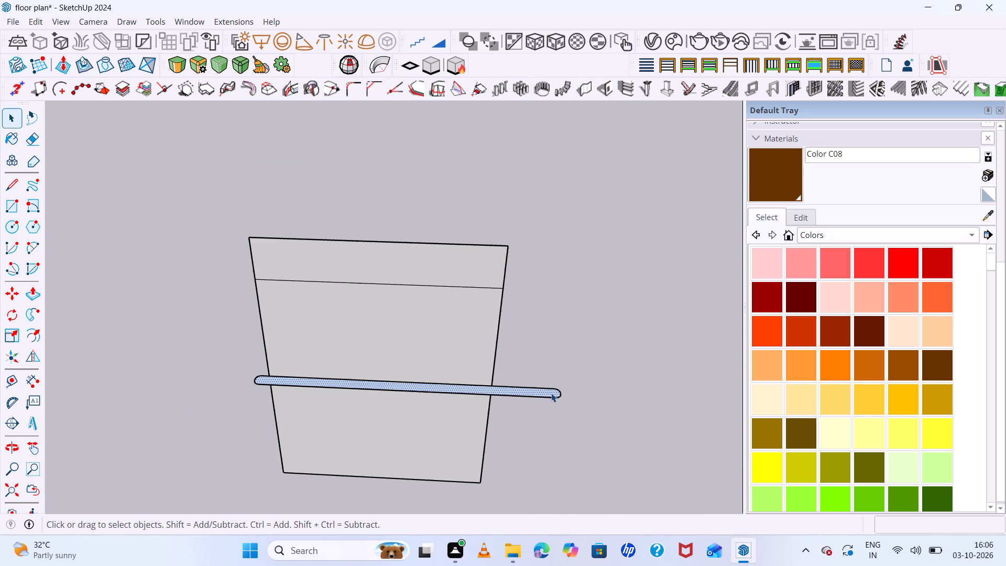
{"action": "right_click", "coordinate": [551, 393]}
{"action": "left_click", "coordinate": [585, 222]}
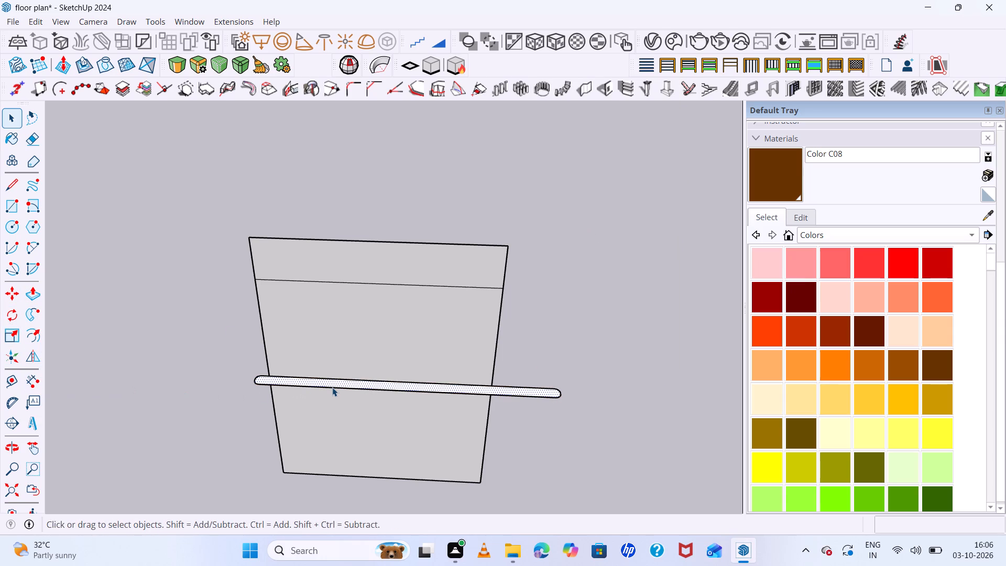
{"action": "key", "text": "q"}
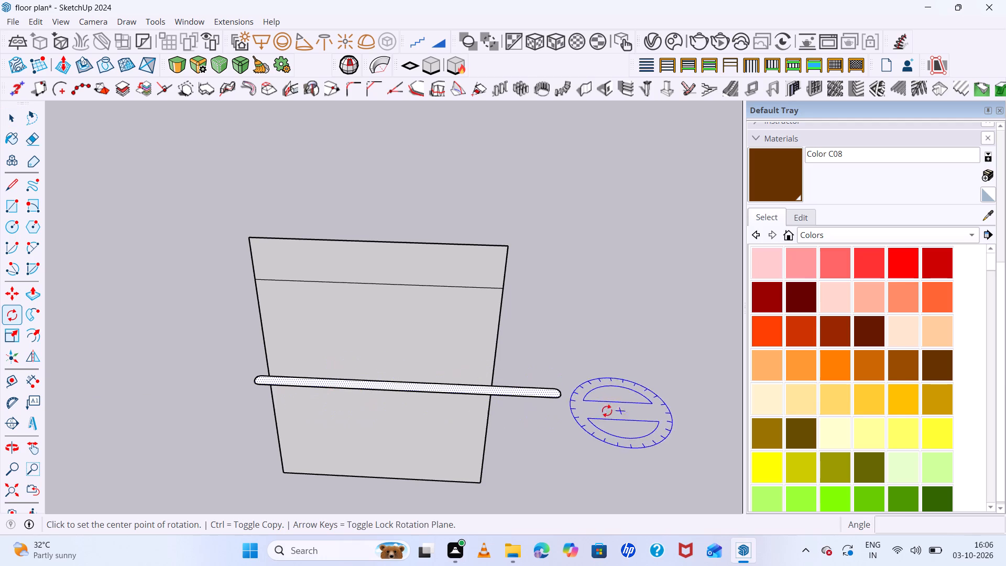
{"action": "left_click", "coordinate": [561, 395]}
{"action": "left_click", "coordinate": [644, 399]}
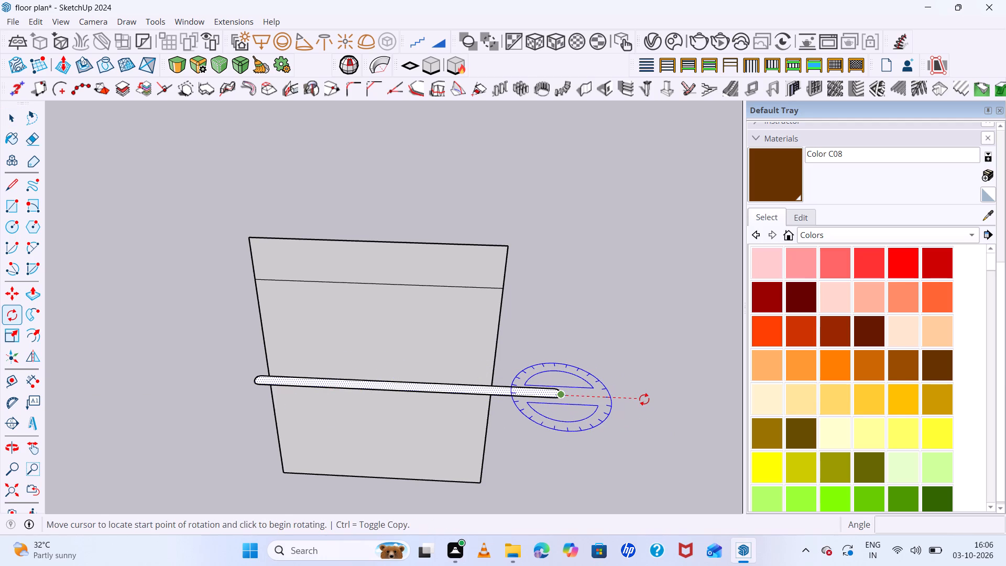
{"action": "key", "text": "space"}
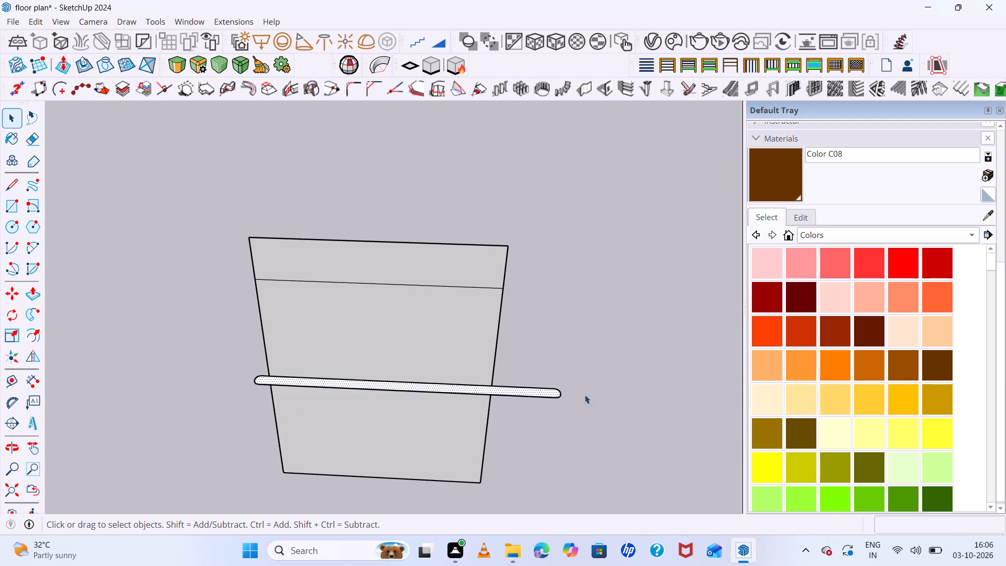
Select the round-ended strip face together with all its bounding edges.
{"action": "scroll", "coordinate": [526, 395], "scroll_direction": "up", "scroll_amount": 6}
{"action": "left_click", "coordinate": [559, 399]}
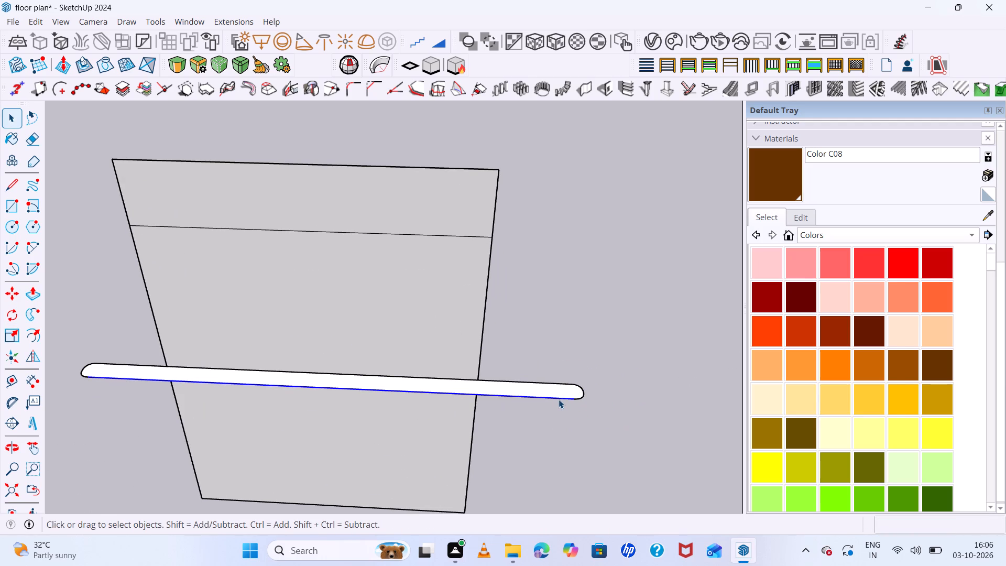
{"action": "double_click", "coordinate": [561, 390]}
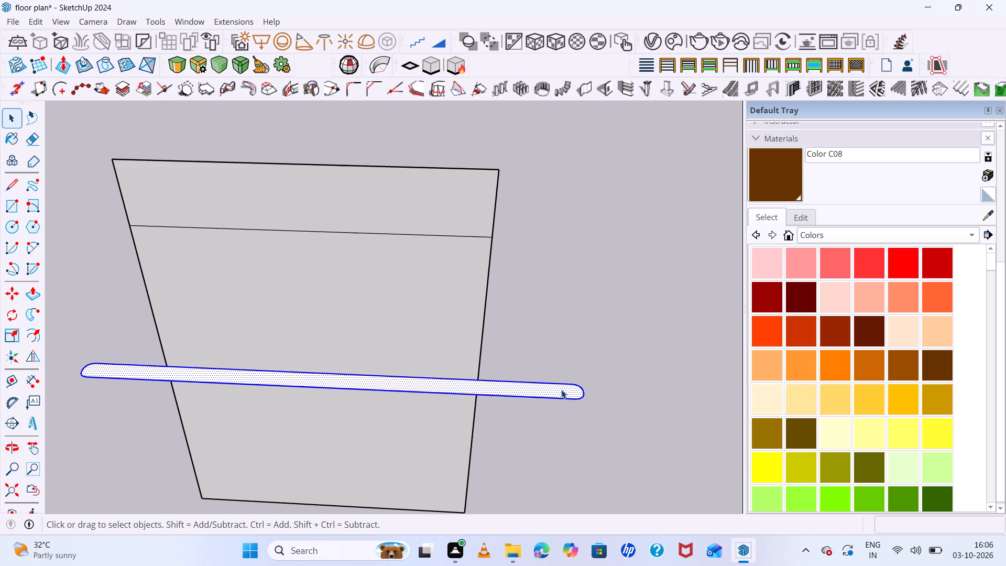
{"action": "scroll", "coordinate": [876, 83], "scroll_direction": "up", "scroll_amount": 7}
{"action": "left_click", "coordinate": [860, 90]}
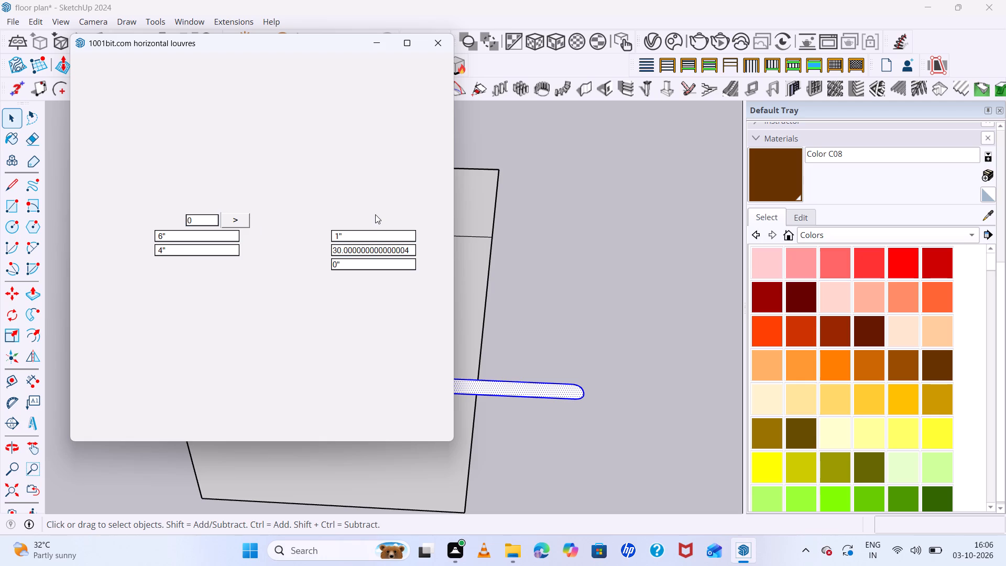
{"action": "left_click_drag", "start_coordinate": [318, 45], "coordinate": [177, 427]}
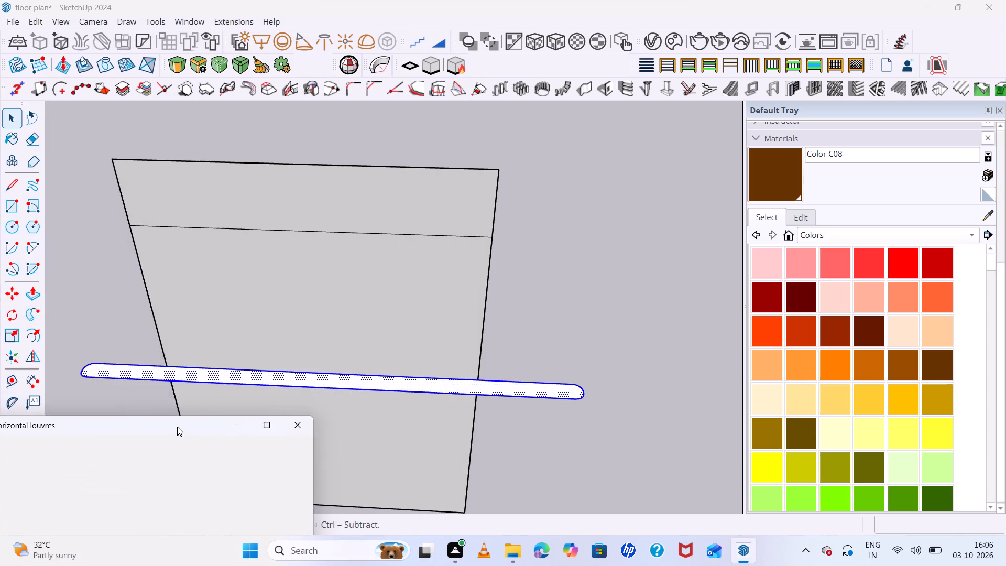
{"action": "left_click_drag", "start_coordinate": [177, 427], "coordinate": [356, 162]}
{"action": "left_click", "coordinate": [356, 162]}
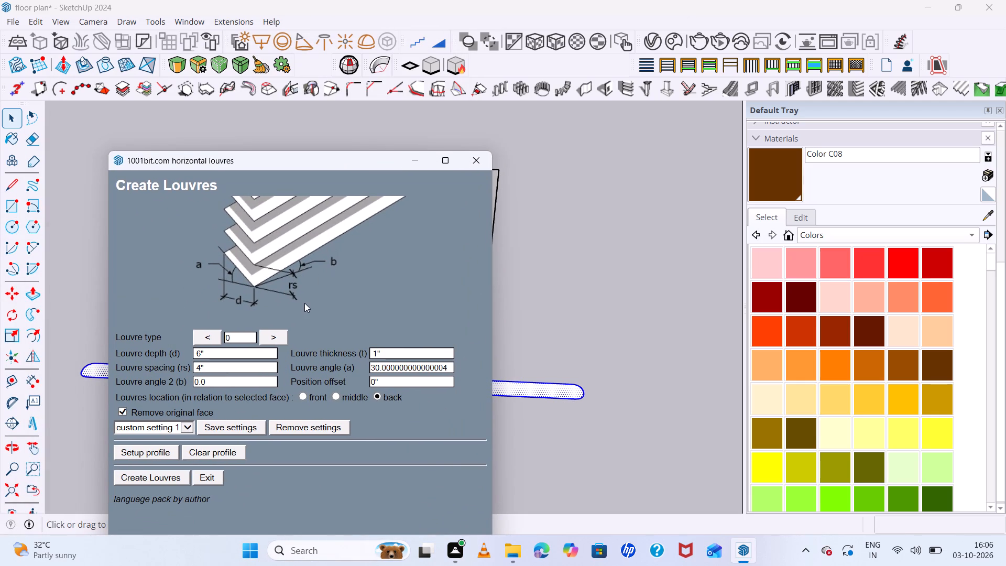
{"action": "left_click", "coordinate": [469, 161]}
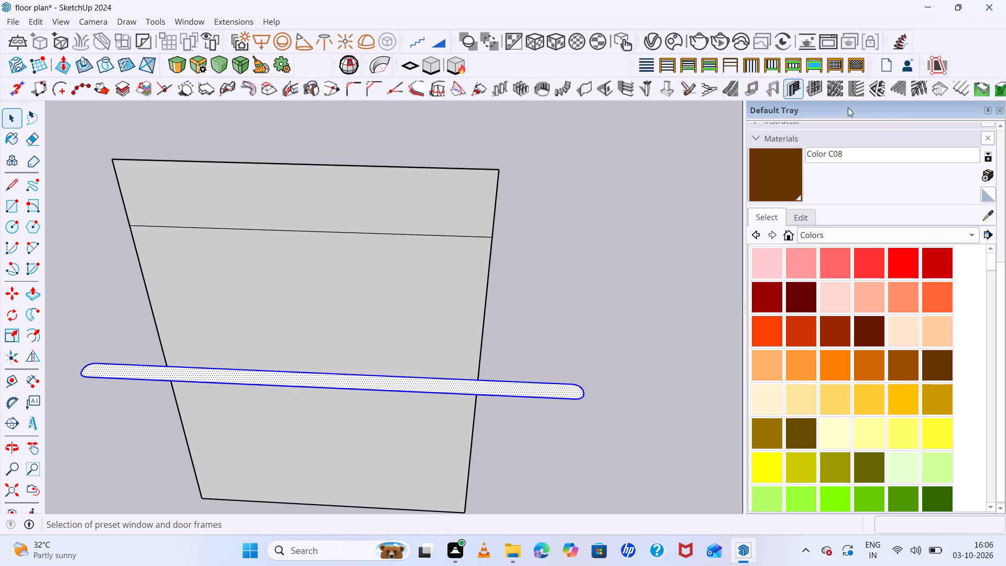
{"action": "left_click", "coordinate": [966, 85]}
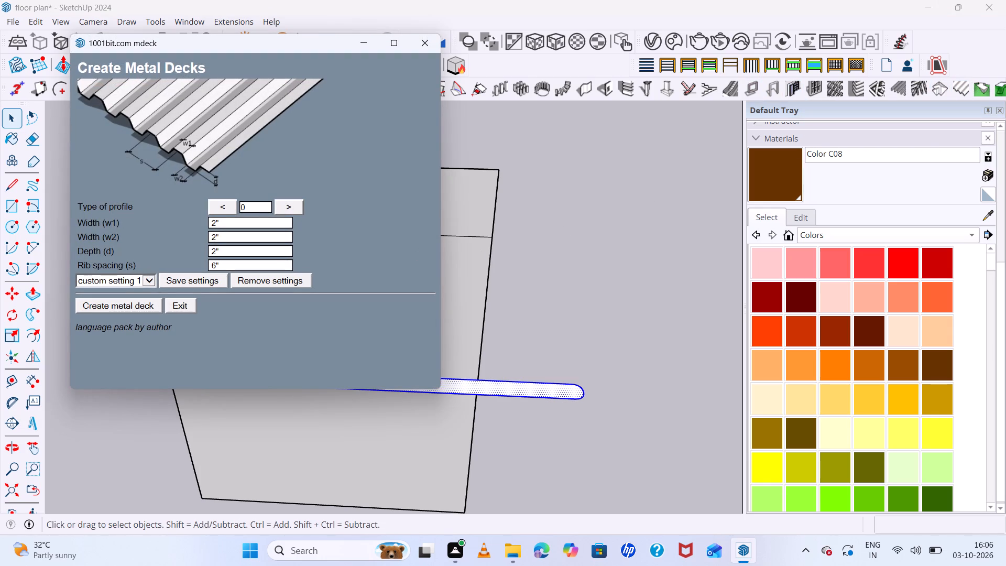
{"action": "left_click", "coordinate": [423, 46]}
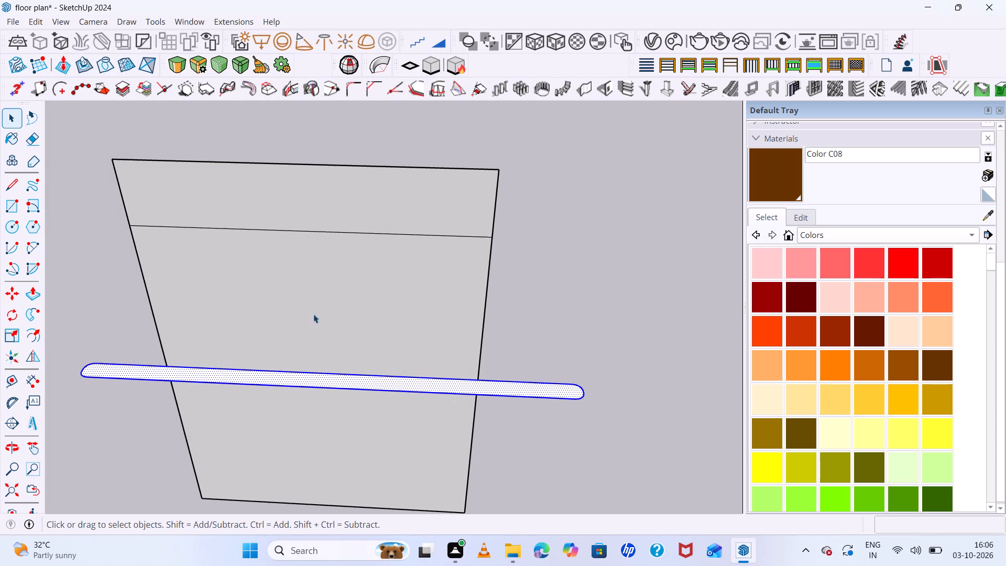
Rotate the round-ended strip 30° about the red axis, pivoting at the end of its long edge.
{"action": "key", "text": "q"}
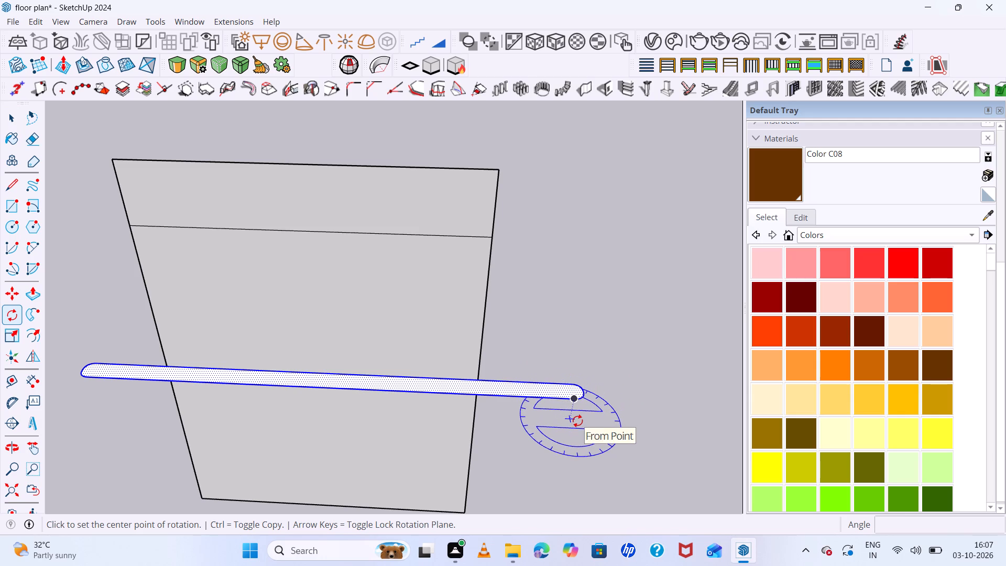
{"action": "key", "text": "Right"}
{"action": "left_click", "coordinate": [573, 399]}
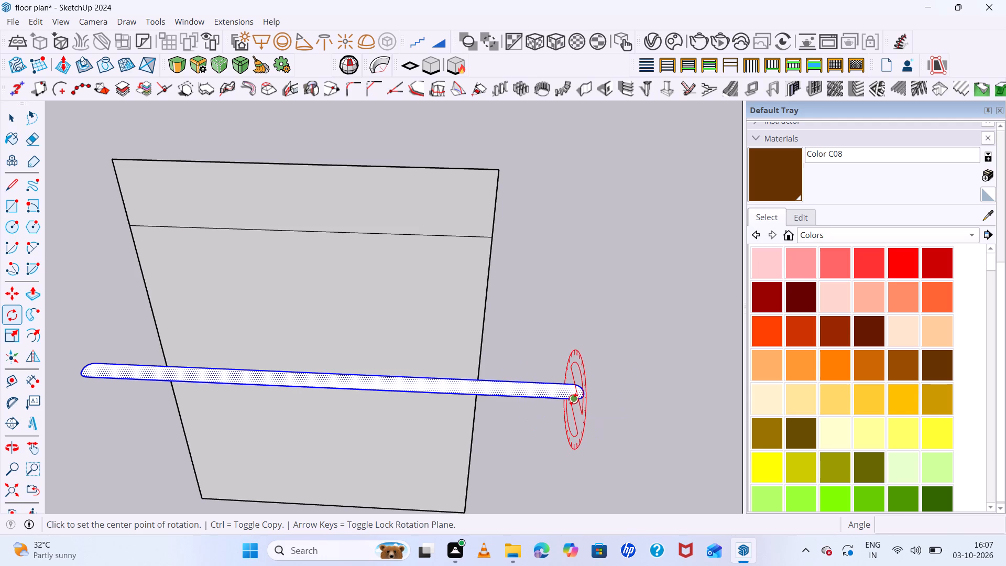
{"action": "left_click", "coordinate": [576, 432]}
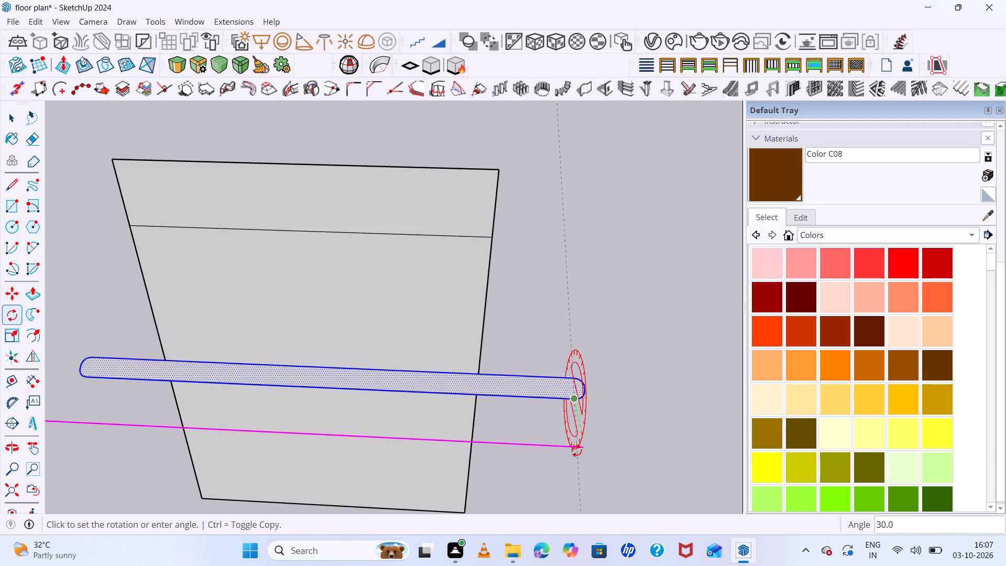
{"action": "left_click", "coordinate": [576, 451]}
Rotate the tilted strip a further 15° about the red axis, pivoting at the end of its lower long edge.
{"action": "middle_click_drag", "start_coordinate": [643, 388], "coordinate": [359, 280]}
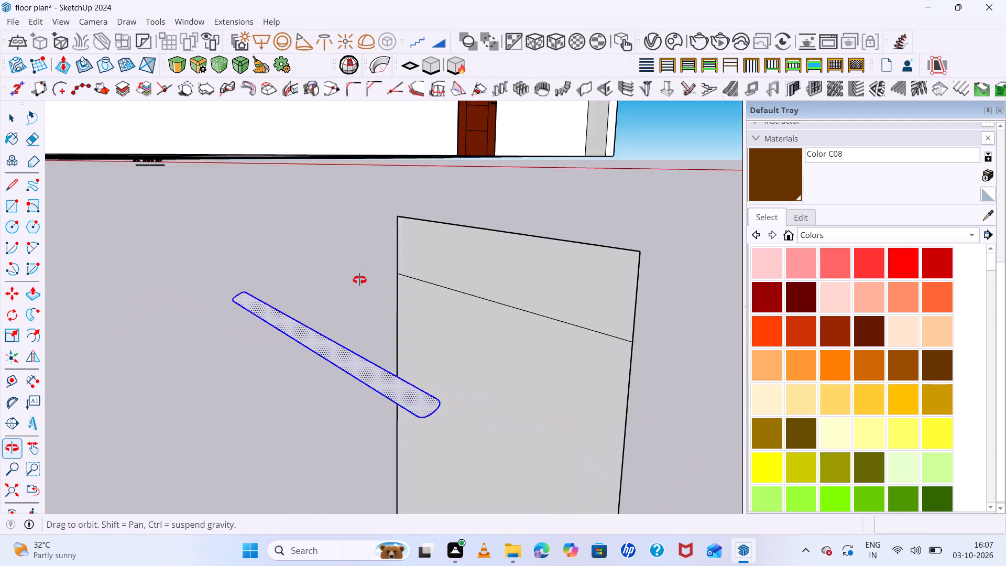
{"action": "middle_click_drag", "start_coordinate": [359, 280], "coordinate": [357, 279]}
{"action": "scroll", "coordinate": [357, 279], "scroll_direction": "up", "scroll_amount": 1}
{"action": "scroll", "coordinate": [396, 282], "scroll_direction": "down", "scroll_amount": 13}
{"action": "scroll", "coordinate": [443, 345], "scroll_direction": "up", "scroll_amount": 5}
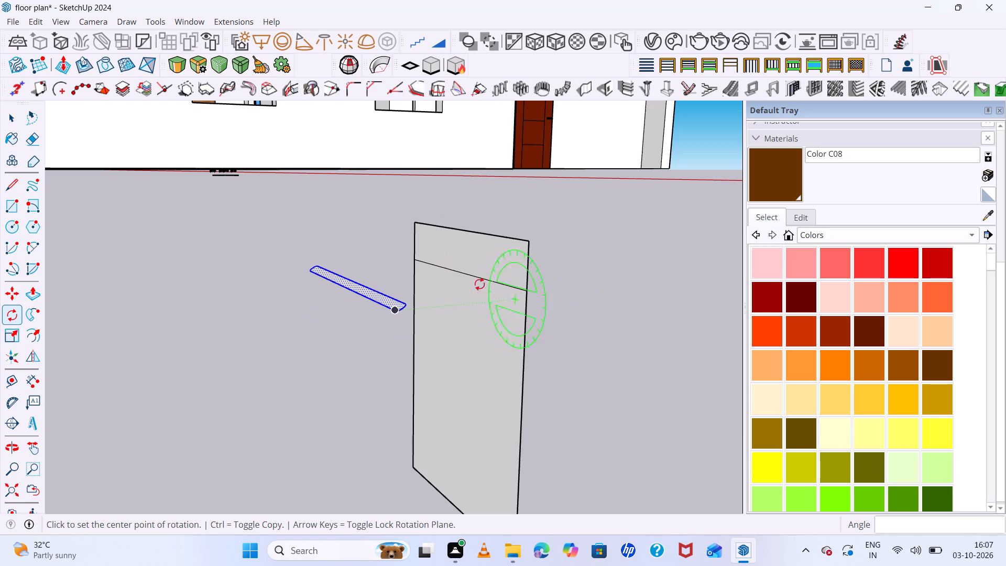
{"action": "scroll", "coordinate": [356, 368], "scroll_direction": "up", "scroll_amount": 6}
{"action": "middle_click", "coordinate": [399, 338]}
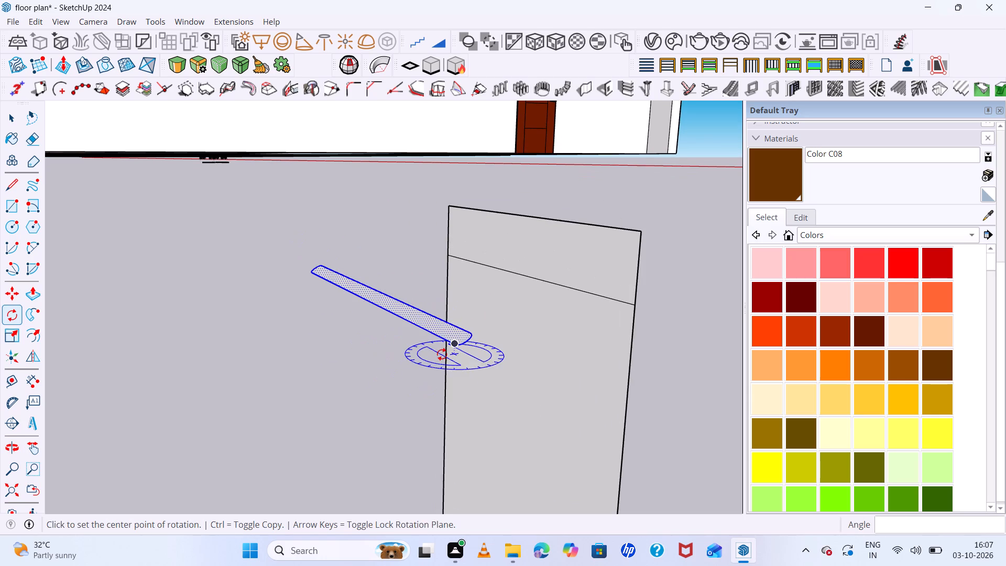
{"action": "key", "text": "Right"}
{"action": "scroll", "coordinate": [464, 345], "scroll_direction": "up", "scroll_amount": 3}
{"action": "left_click", "coordinate": [460, 343]}
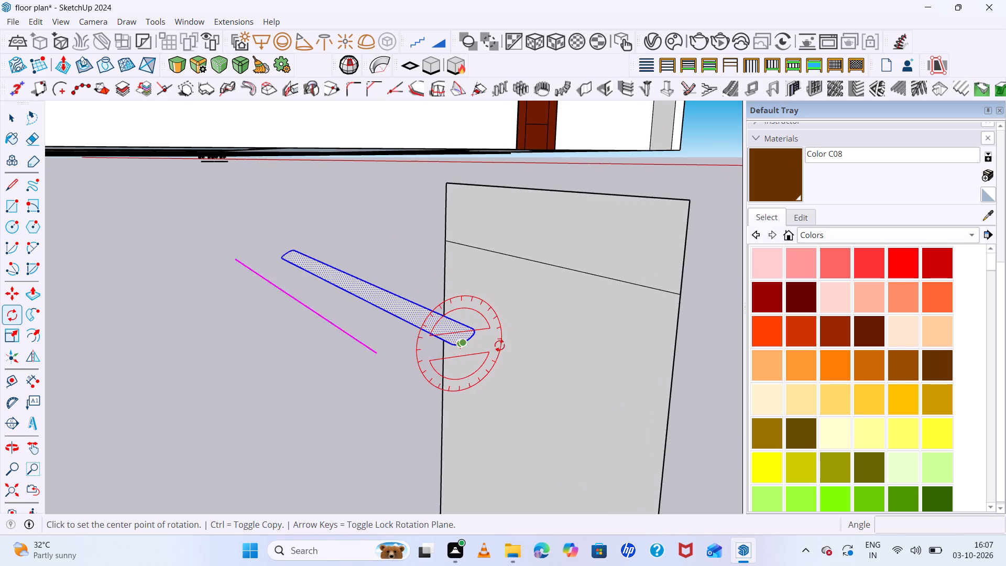
{"action": "double_click", "coordinate": [530, 347]}
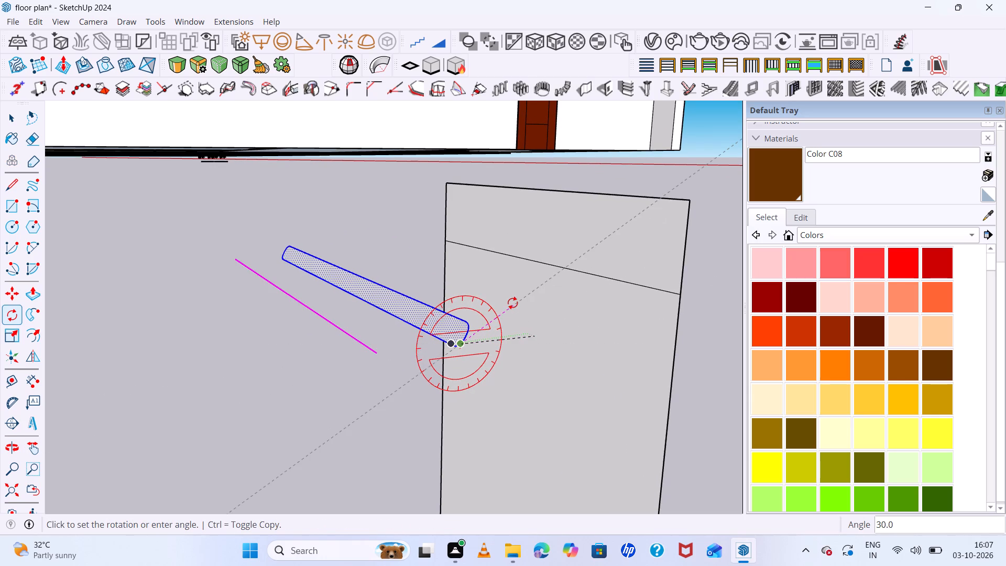
{"action": "left_click", "coordinate": [523, 322]}
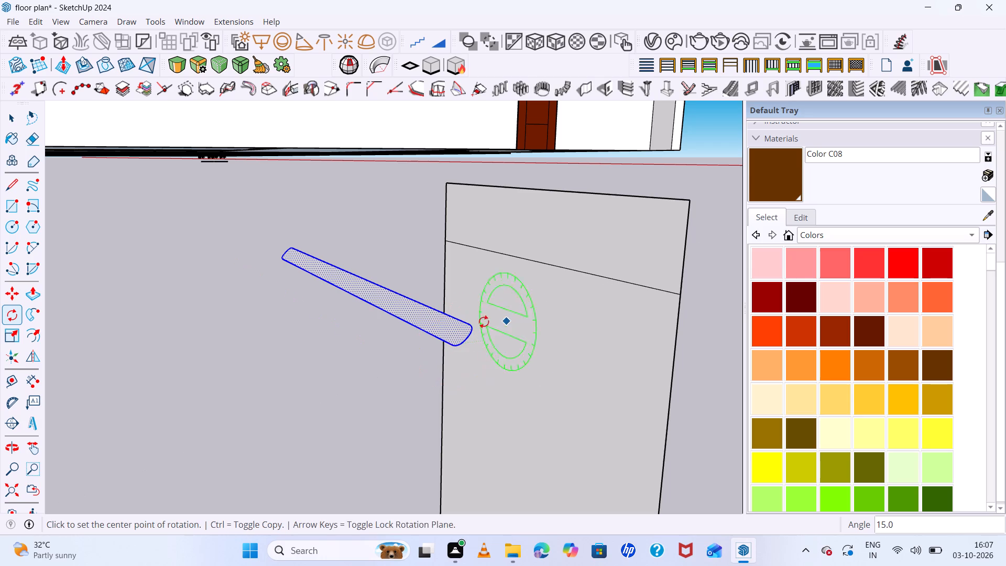
Make a group from the tilted round-ended strip's face and edges.
{"action": "key", "text": "space"}
{"action": "left_click", "coordinate": [443, 328]}
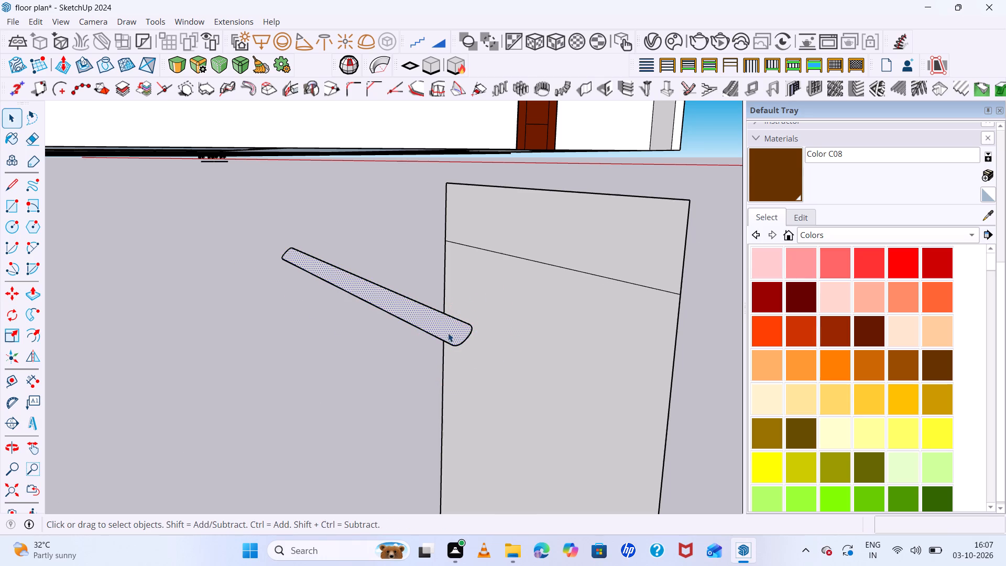
{"action": "triple_click", "coordinate": [436, 328]}
{"action": "right_click", "coordinate": [436, 328]}
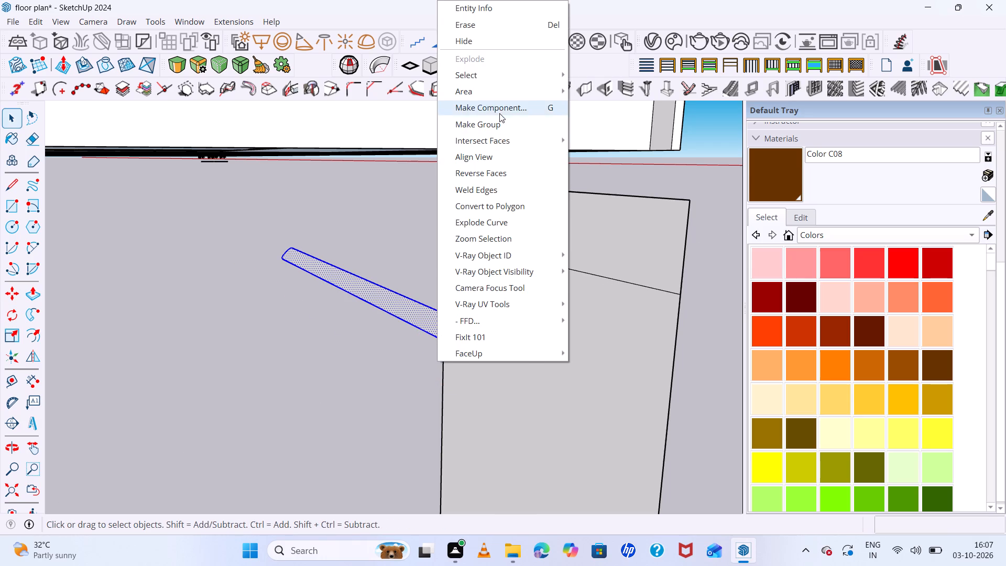
{"action": "left_click", "coordinate": [498, 125]}
Delete the dividing line across the upper part of the rectangular panel.
{"action": "left_click", "coordinate": [586, 270]}
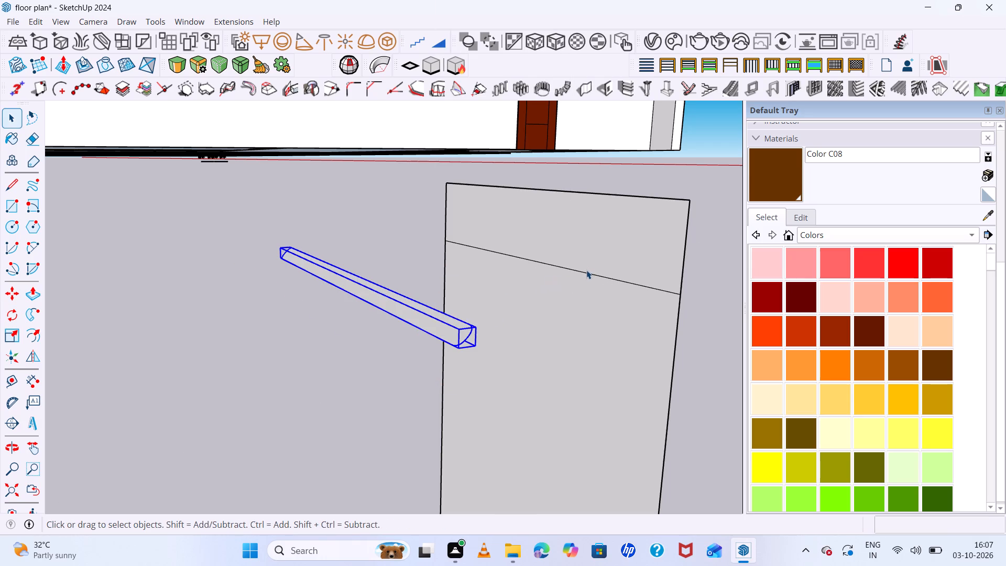
{"action": "double_click", "coordinate": [587, 273]}
{"action": "left_click", "coordinate": [586, 274]}
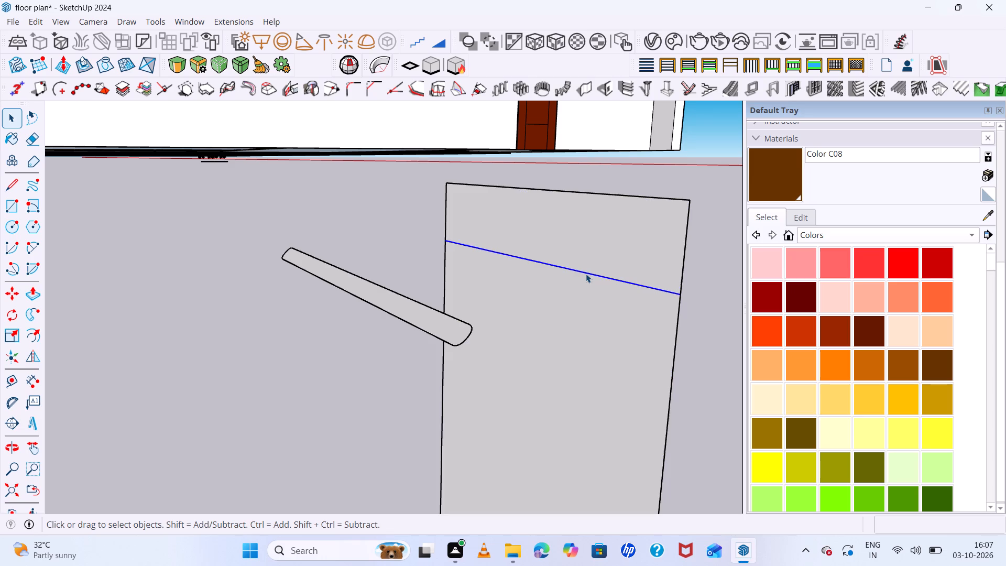
{"action": "key", "text": "Delete"}
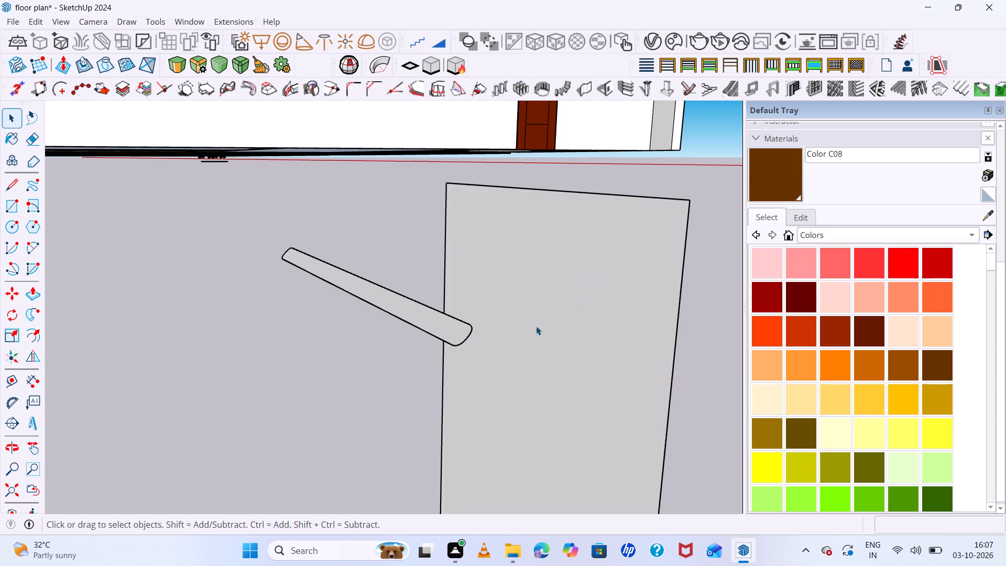
Examine the house model from several sides, looking at its rooms, outer walls and window openings.
{"action": "scroll", "coordinate": [536, 326], "scroll_direction": "down", "scroll_amount": 4}
{"action": "left_click", "coordinate": [474, 323]}
{"action": "left_click", "coordinate": [572, 320]}
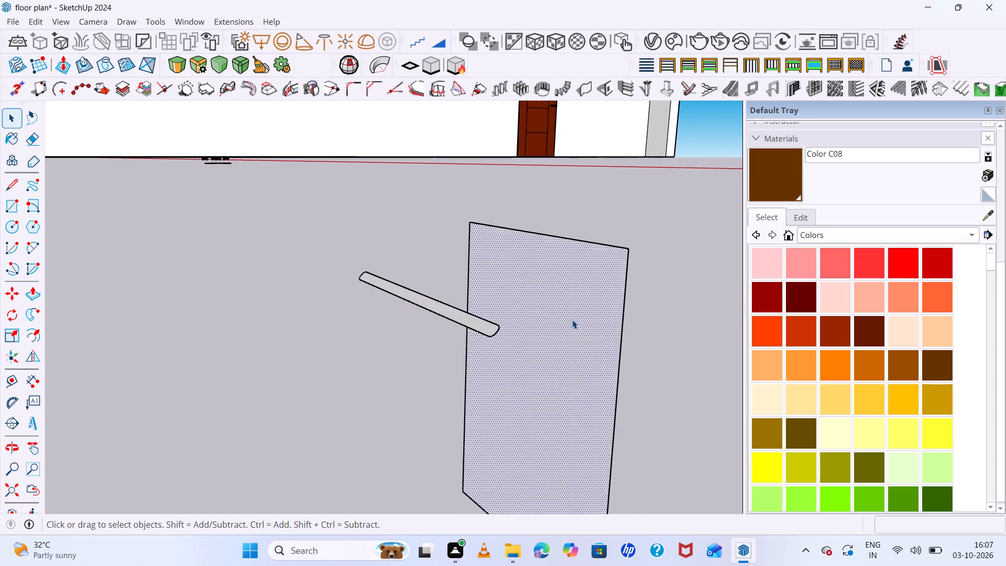
{"action": "scroll", "coordinate": [555, 344], "scroll_direction": "up", "scroll_amount": 5}
{"action": "middle_click_drag", "start_coordinate": [558, 362], "coordinate": [565, 369]}
{"action": "scroll", "coordinate": [529, 286], "scroll_direction": "down", "scroll_amount": 2}
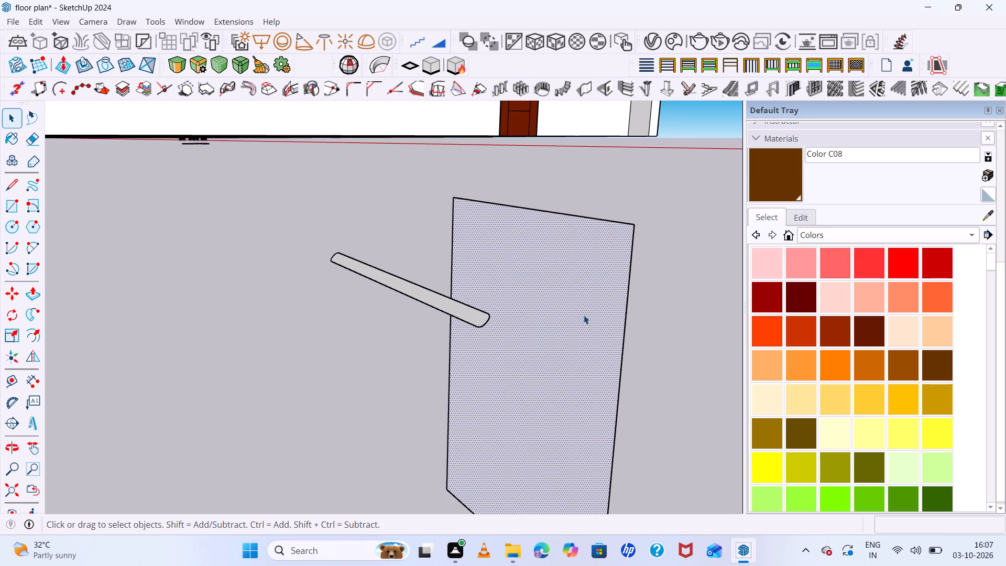
{"action": "scroll", "coordinate": [440, 203], "scroll_direction": "down", "scroll_amount": 13}
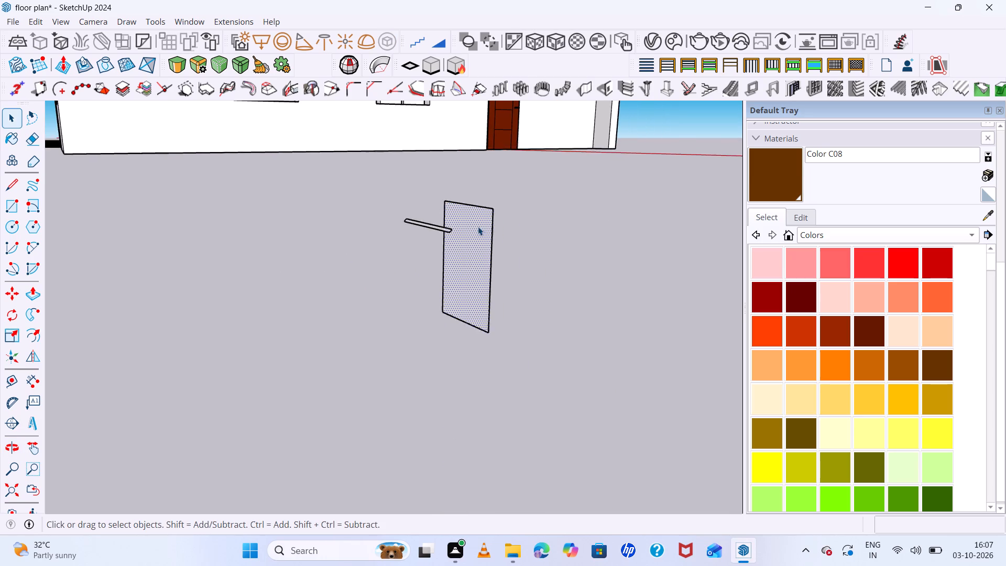
{"action": "scroll", "coordinate": [478, 226], "scroll_direction": "down", "scroll_amount": 8}
{"action": "scroll", "coordinate": [333, 230], "scroll_direction": "down", "scroll_amount": 14}
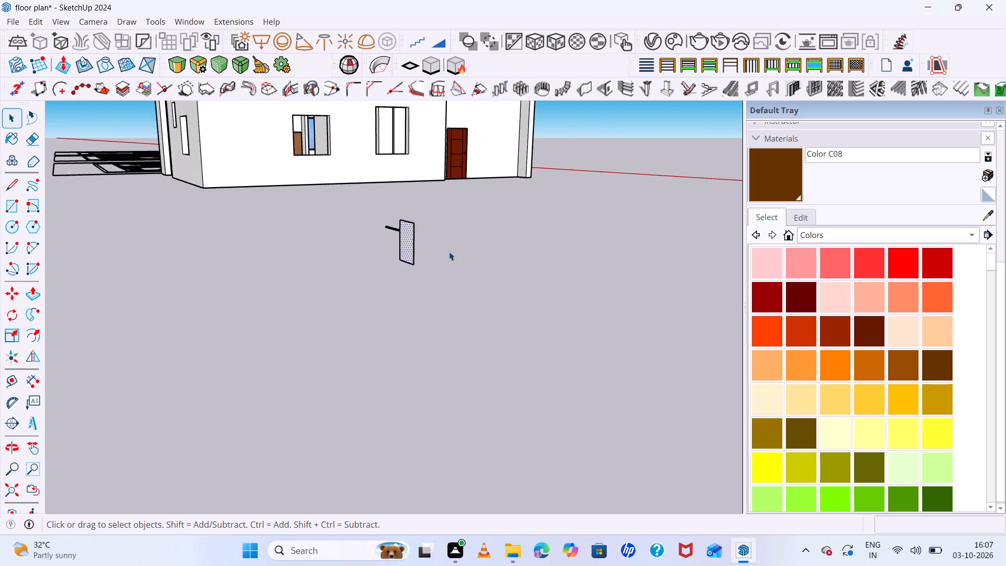
{"action": "scroll", "coordinate": [461, 252], "scroll_direction": "down", "scroll_amount": 14}
{"action": "scroll", "coordinate": [490, 125], "scroll_direction": "up", "scroll_amount": 13}
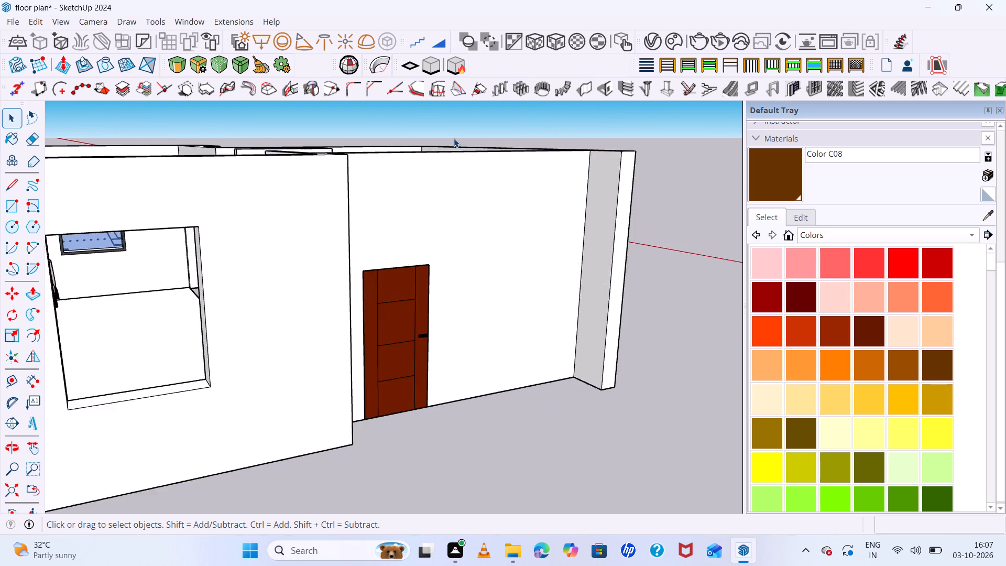
{"action": "scroll", "coordinate": [448, 135], "scroll_direction": "up", "scroll_amount": 3}
{"action": "scroll", "coordinate": [447, 135], "scroll_direction": "down", "scroll_amount": 12}
{"action": "middle_click_drag", "start_coordinate": [450, 157], "coordinate": [439, 300]}
{"action": "scroll", "coordinate": [474, 171], "scroll_direction": "up", "scroll_amount": 7}
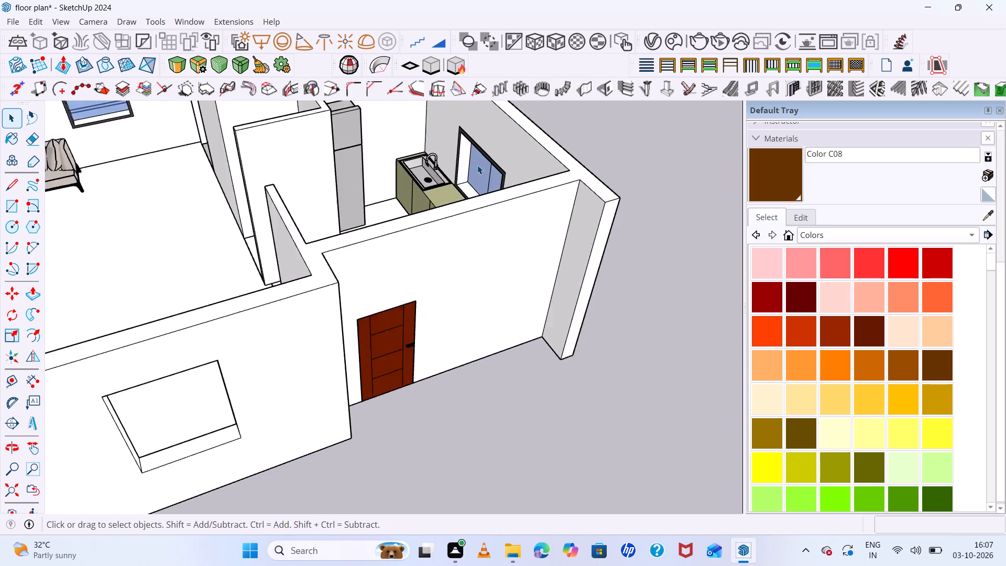
{"action": "scroll", "coordinate": [455, 174], "scroll_direction": "down", "scroll_amount": 14}
{"action": "scroll", "coordinate": [301, 154], "scroll_direction": "down", "scroll_amount": 2}
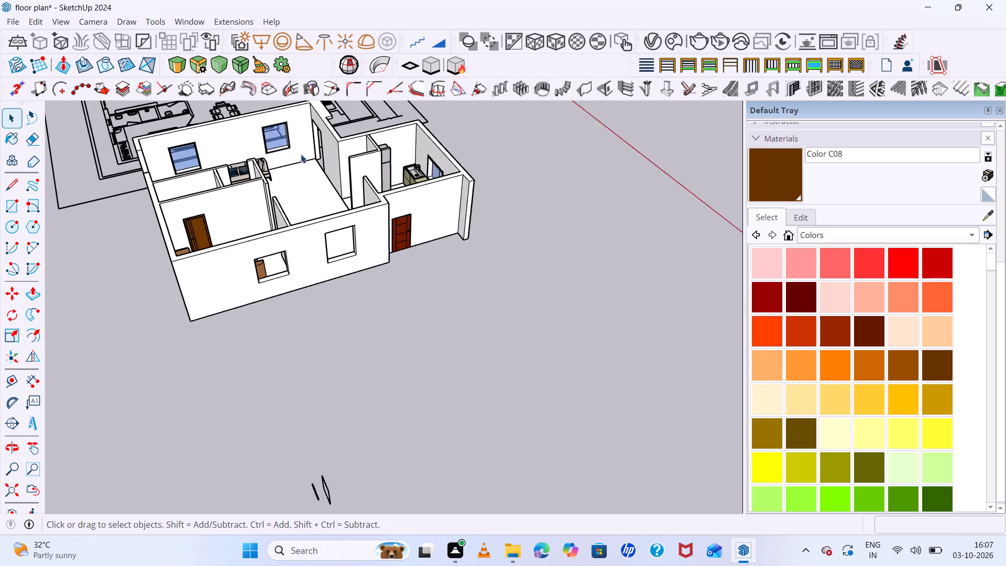
{"action": "scroll", "coordinate": [301, 154], "scroll_direction": "down", "scroll_amount": 2}
{"action": "middle_click_drag", "start_coordinate": [320, 247], "coordinate": [574, 138]}
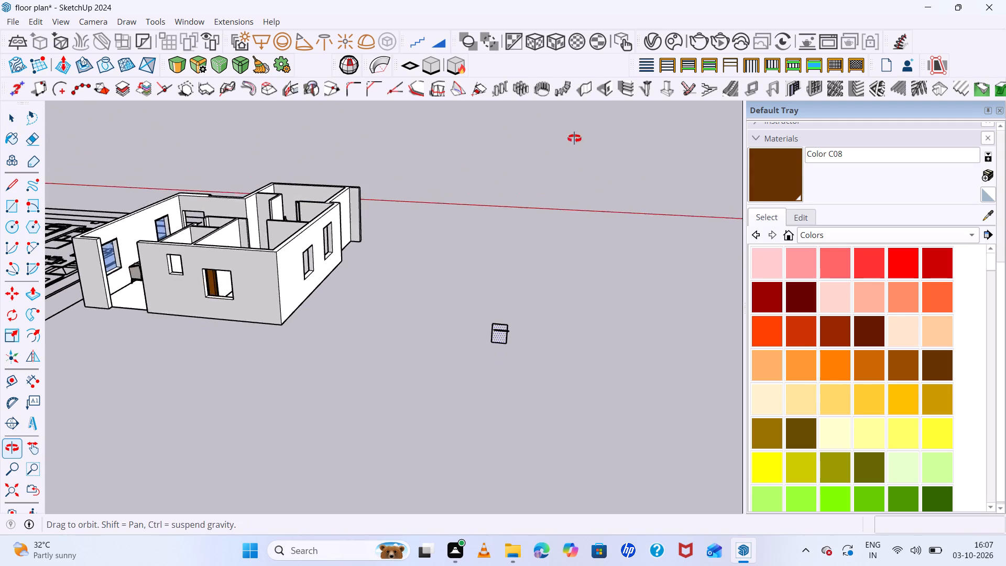
{"action": "middle_click_drag", "start_coordinate": [574, 138], "coordinate": [702, 120]}
{"action": "middle_click_drag", "start_coordinate": [263, 258], "coordinate": [242, 423]}
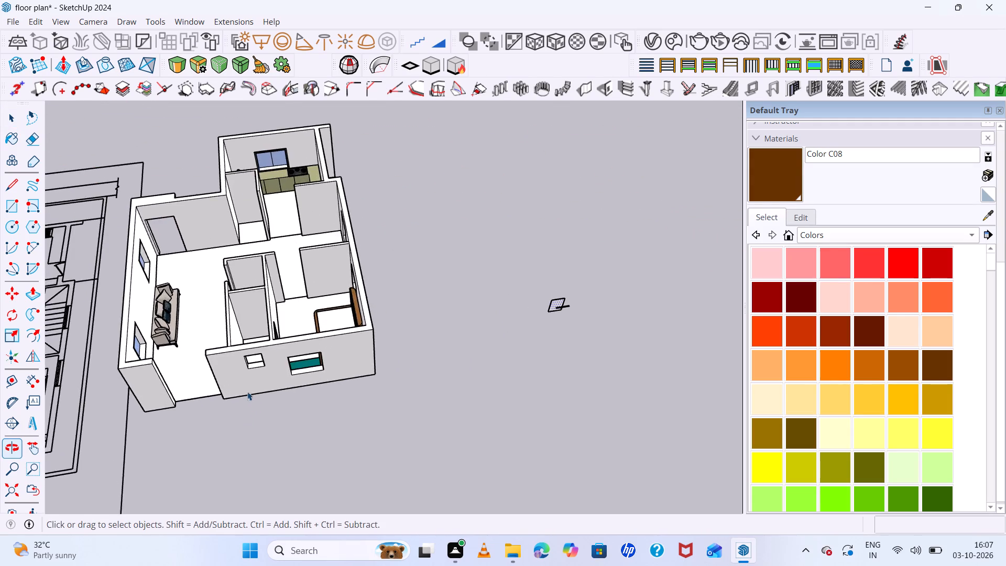
{"action": "scroll", "coordinate": [253, 357], "scroll_direction": "up", "scroll_amount": 19}
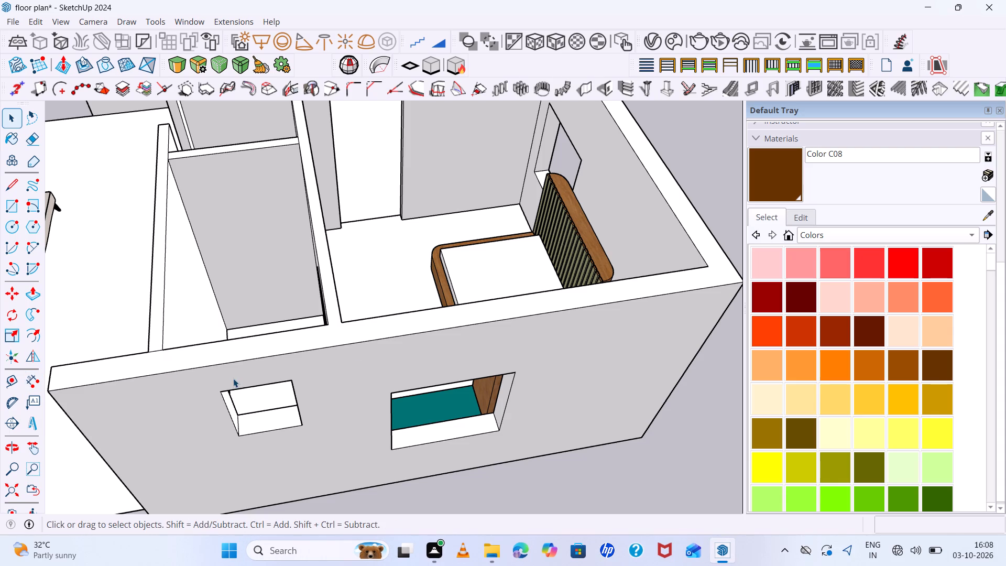
Examine the bedroom end of the house, its two outer-wall window openings, and the separate louvre panel beside the building.
{"action": "scroll", "coordinate": [331, 339], "scroll_direction": "down", "scroll_amount": 5}
{"action": "scroll", "coordinate": [323, 339], "scroll_direction": "up", "scroll_amount": 4}
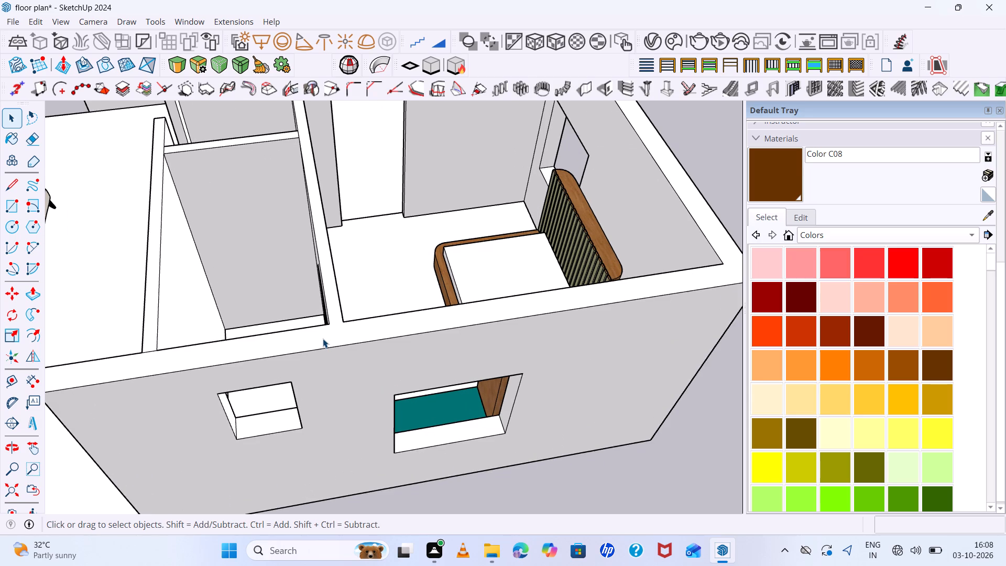
{"action": "scroll", "coordinate": [323, 339], "scroll_direction": "down", "scroll_amount": 4}
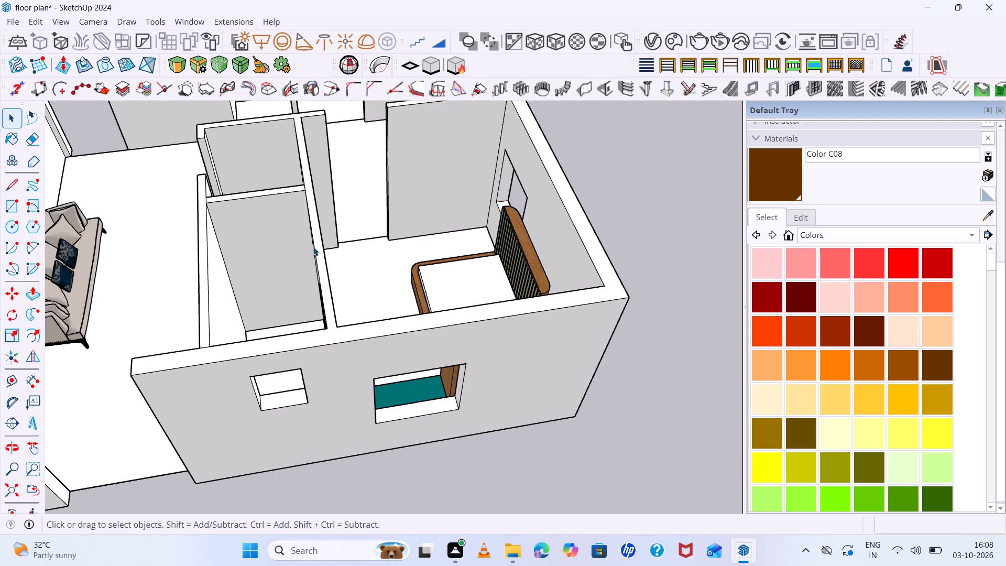
{"action": "scroll", "coordinate": [133, 335], "scroll_direction": "down", "scroll_amount": 10}
{"action": "scroll", "coordinate": [644, 320], "scroll_direction": "up", "scroll_amount": 5}
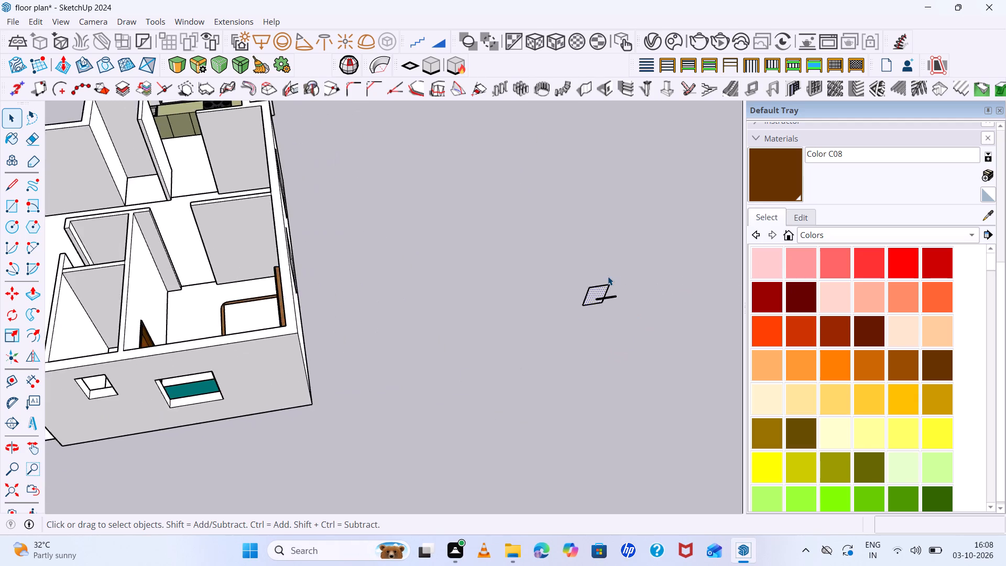
{"action": "scroll", "coordinate": [608, 276], "scroll_direction": "up", "scroll_amount": 12}
{"action": "middle_click_drag", "start_coordinate": [618, 307], "coordinate": [602, 287]}
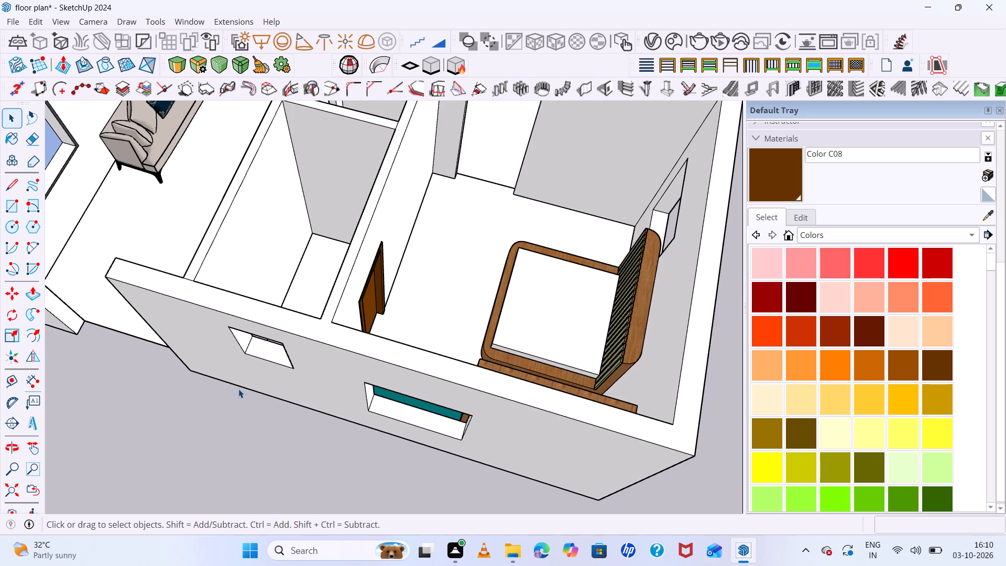
{"action": "scroll", "coordinate": [354, 331], "scroll_direction": "down", "scroll_amount": 4}
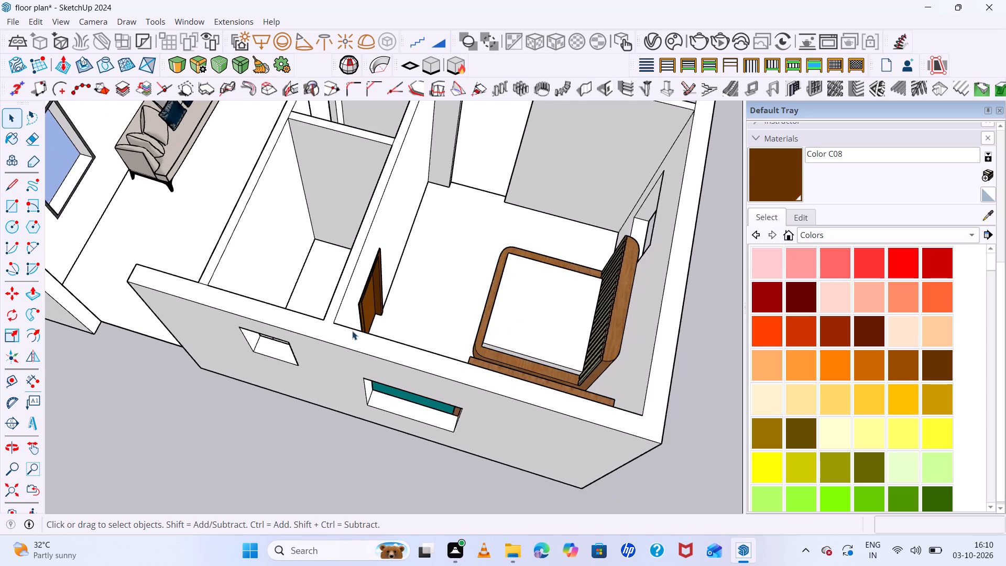
{"action": "scroll", "coordinate": [352, 331], "scroll_direction": "down", "scroll_amount": 3}
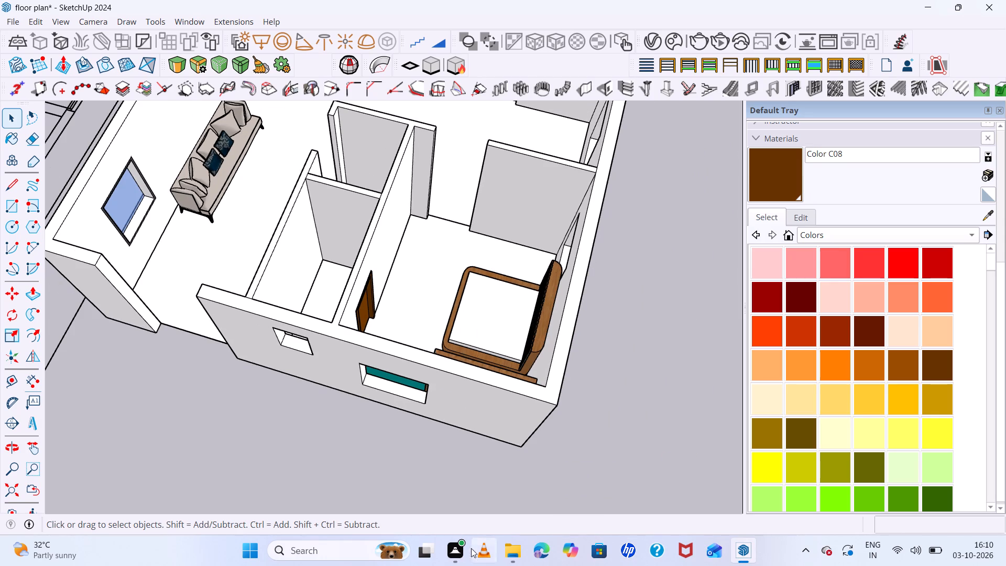
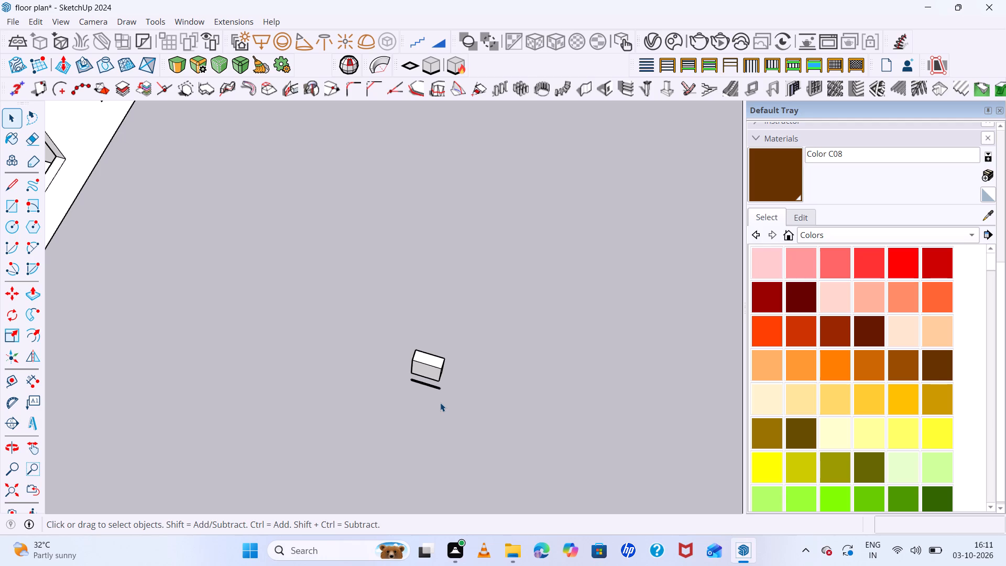
Offset the outline of the rectangular panel's front face about 1" inward to form a border.
{"action": "scroll", "coordinate": [430, 367], "scroll_direction": "up", "scroll_amount": 6}
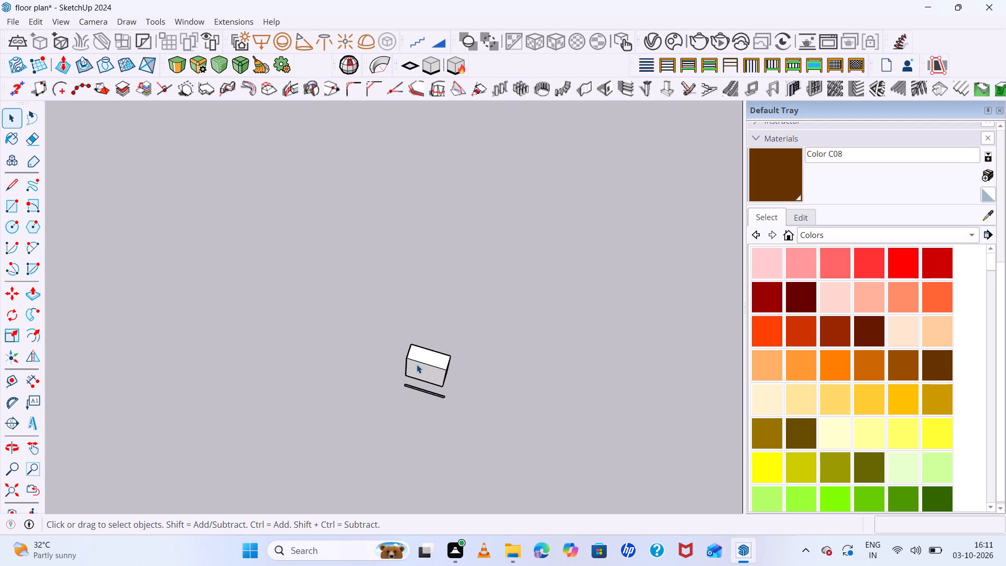
{"action": "scroll", "coordinate": [424, 380], "scroll_direction": "up", "scroll_amount": 4}
{"action": "left_click", "coordinate": [431, 372]}
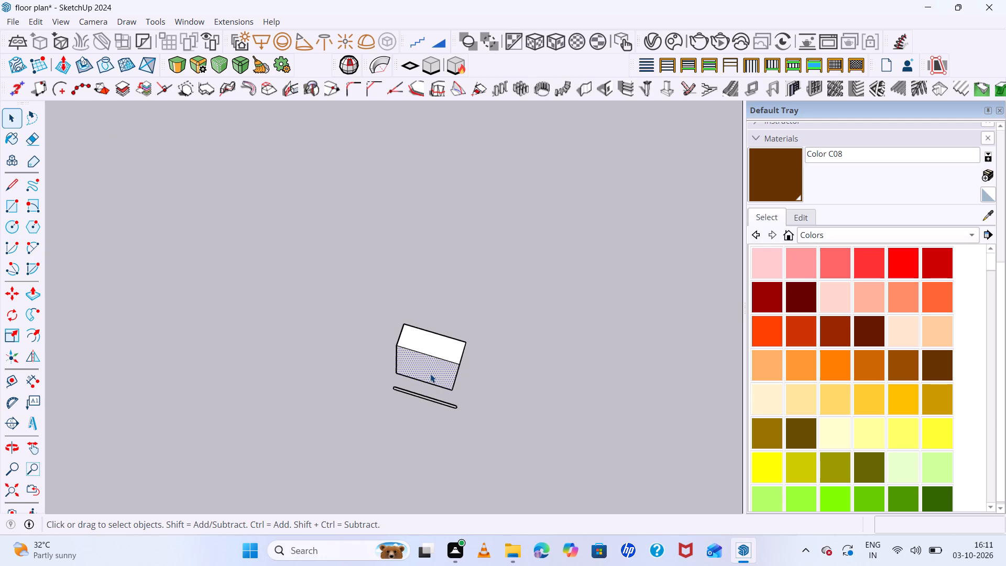
{"action": "key", "text": "f"}
{"action": "scroll", "coordinate": [412, 354], "scroll_direction": "up", "scroll_amount": 11}
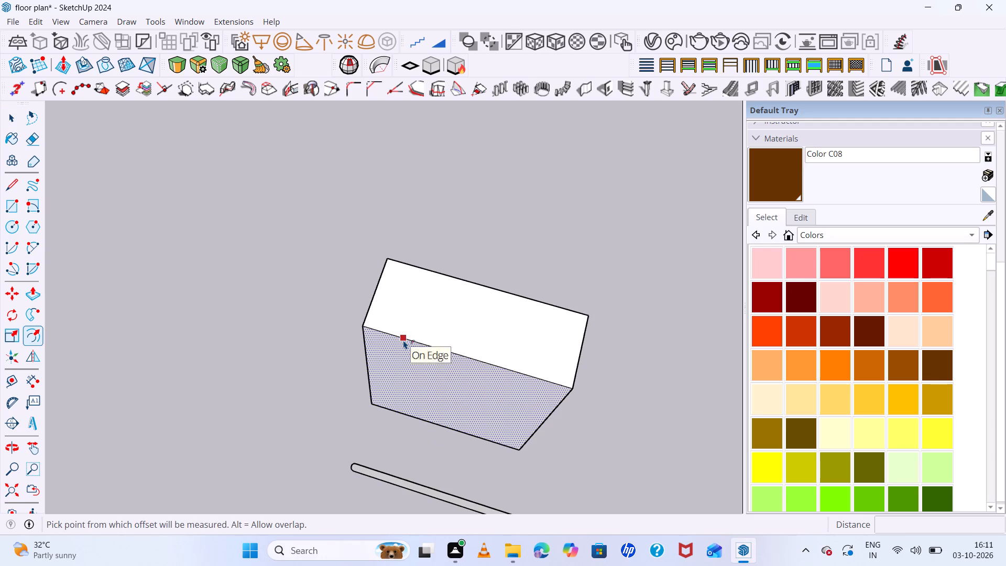
{"action": "left_click", "coordinate": [403, 340]}
{"action": "left_click", "coordinate": [403, 343]}
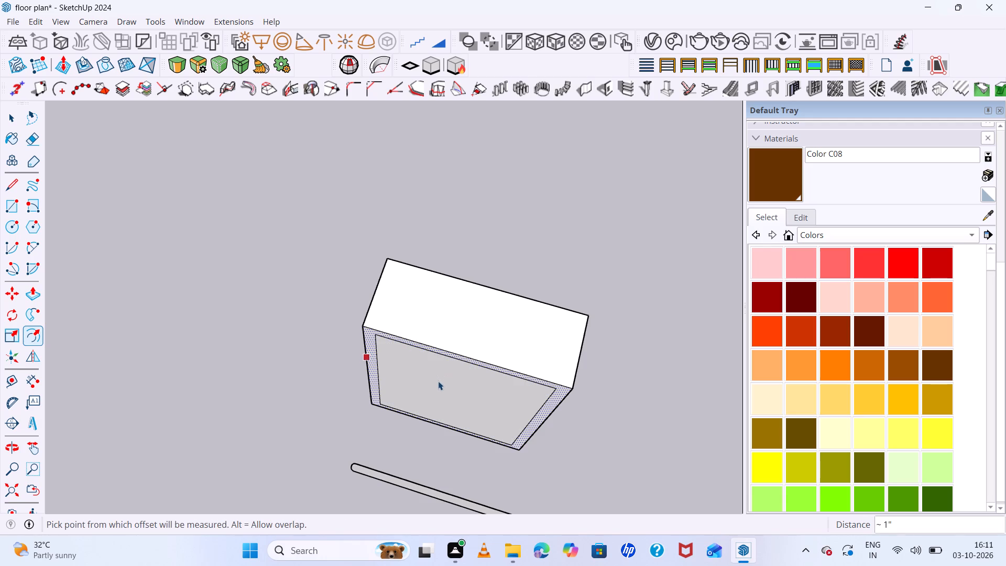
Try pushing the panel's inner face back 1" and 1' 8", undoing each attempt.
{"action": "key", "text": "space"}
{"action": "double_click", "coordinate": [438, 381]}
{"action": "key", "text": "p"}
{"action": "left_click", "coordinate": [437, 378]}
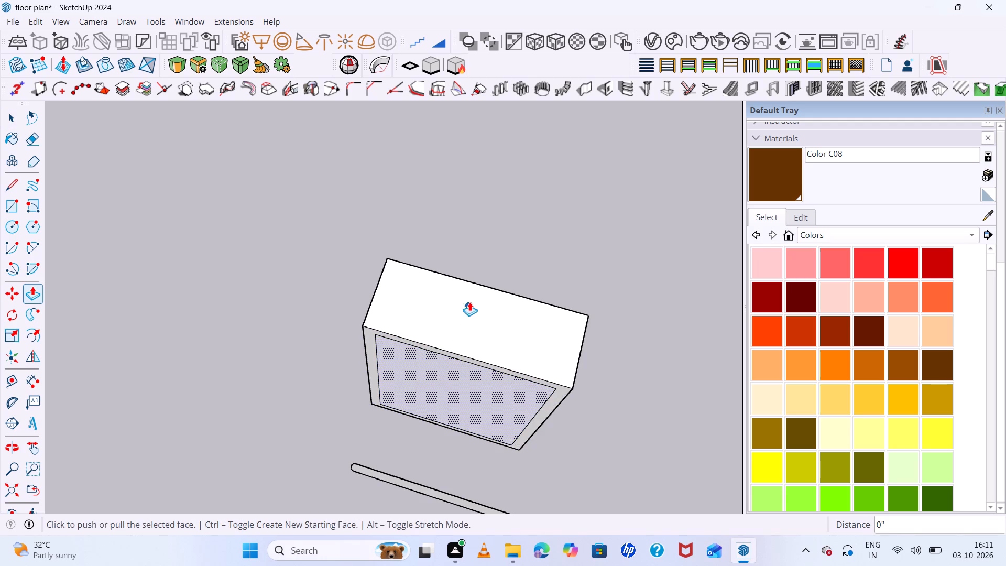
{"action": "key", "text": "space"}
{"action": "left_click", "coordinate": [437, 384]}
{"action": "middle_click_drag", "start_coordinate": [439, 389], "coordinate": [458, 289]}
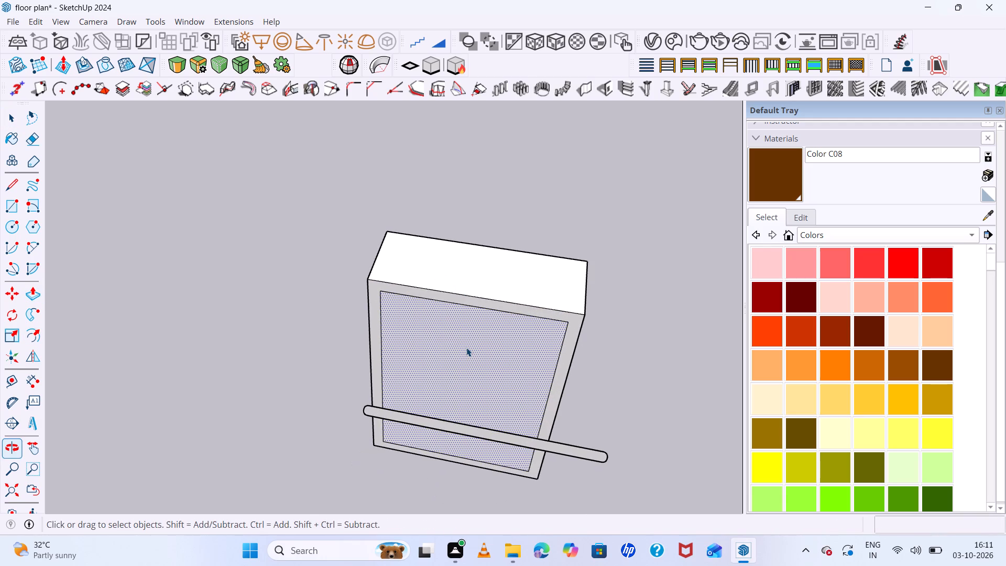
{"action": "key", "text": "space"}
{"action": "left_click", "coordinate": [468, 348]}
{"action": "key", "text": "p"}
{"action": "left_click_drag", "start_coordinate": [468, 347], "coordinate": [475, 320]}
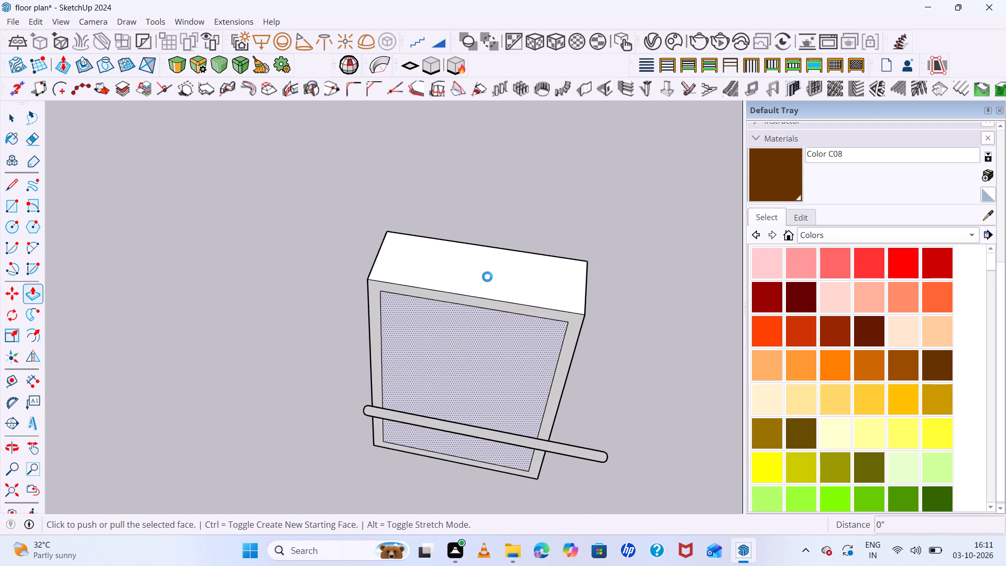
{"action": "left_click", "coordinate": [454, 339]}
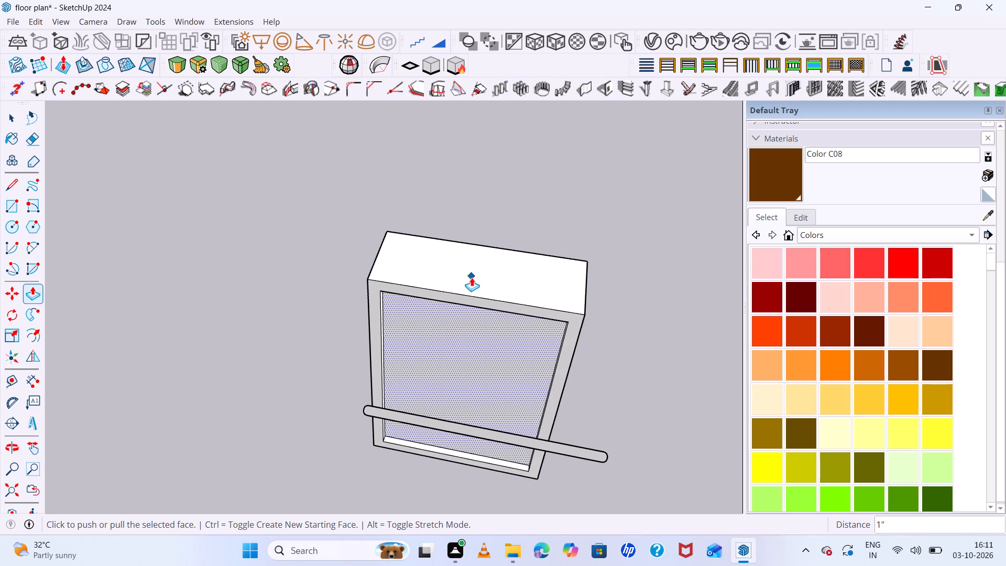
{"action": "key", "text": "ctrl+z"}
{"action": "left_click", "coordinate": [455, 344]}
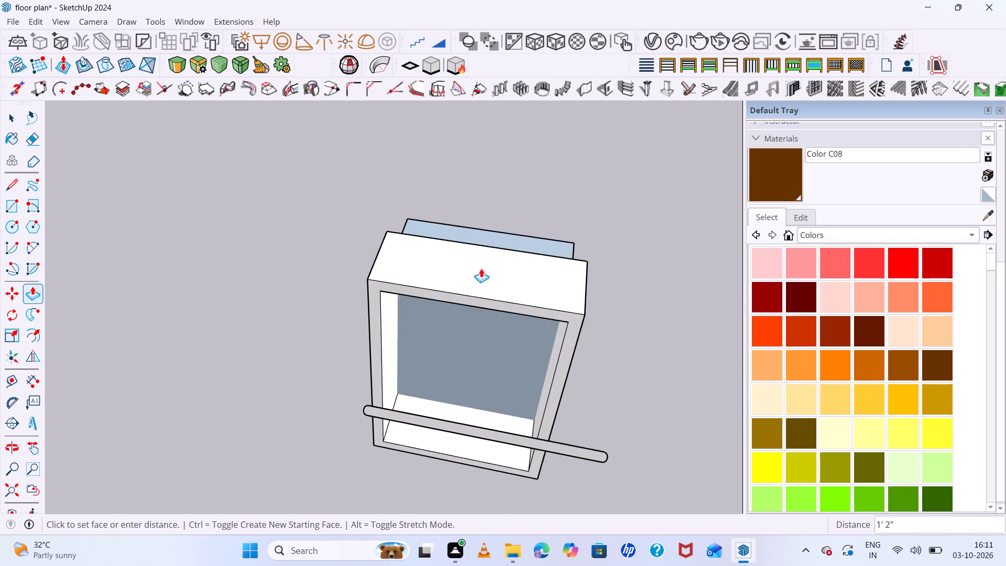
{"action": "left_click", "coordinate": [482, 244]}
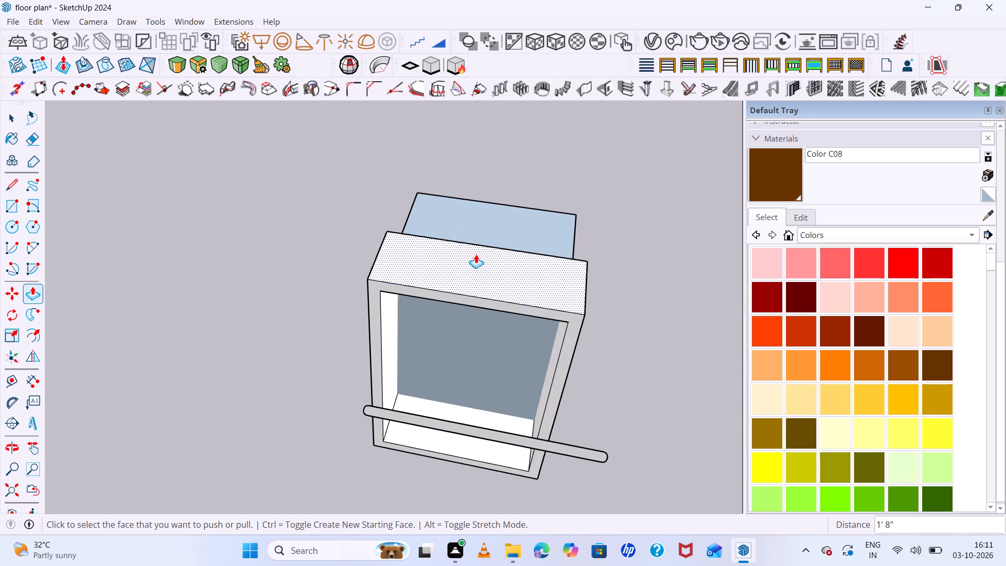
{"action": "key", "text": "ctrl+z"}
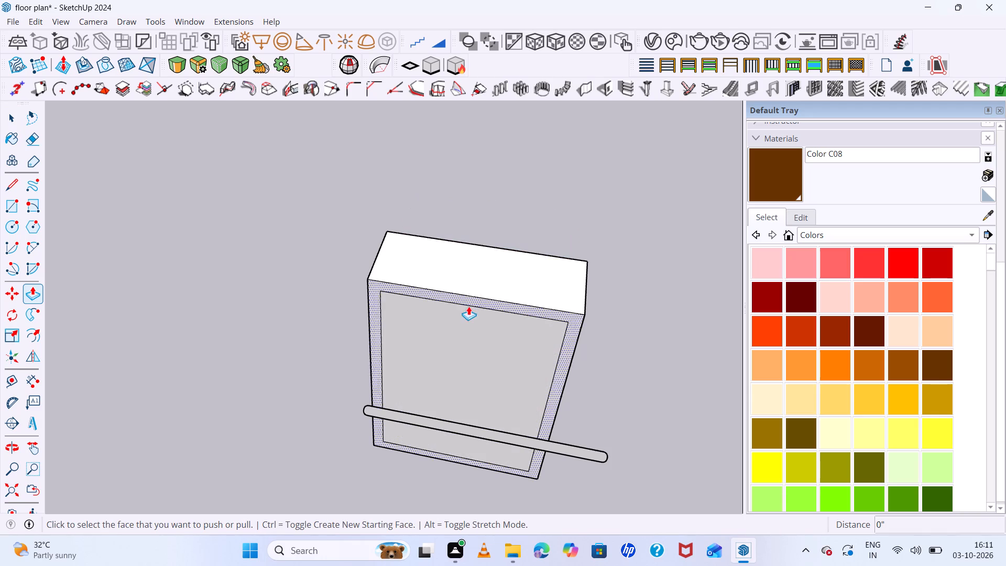
Push the panel's inner face back 9" through the full depth, leaving an open rectangular frame.
{"action": "left_click", "coordinate": [459, 331]}
{"action": "left_click", "coordinate": [574, 260]}
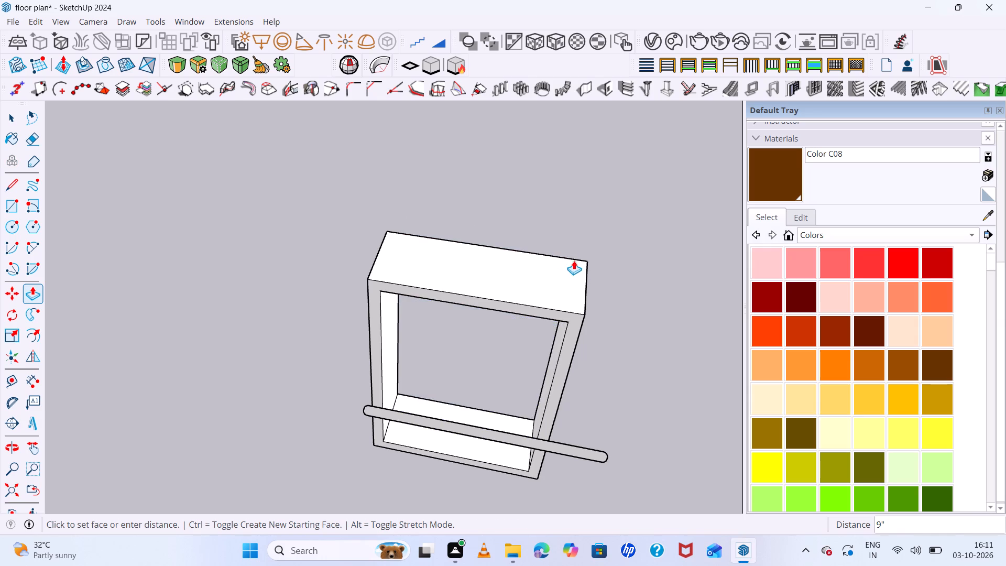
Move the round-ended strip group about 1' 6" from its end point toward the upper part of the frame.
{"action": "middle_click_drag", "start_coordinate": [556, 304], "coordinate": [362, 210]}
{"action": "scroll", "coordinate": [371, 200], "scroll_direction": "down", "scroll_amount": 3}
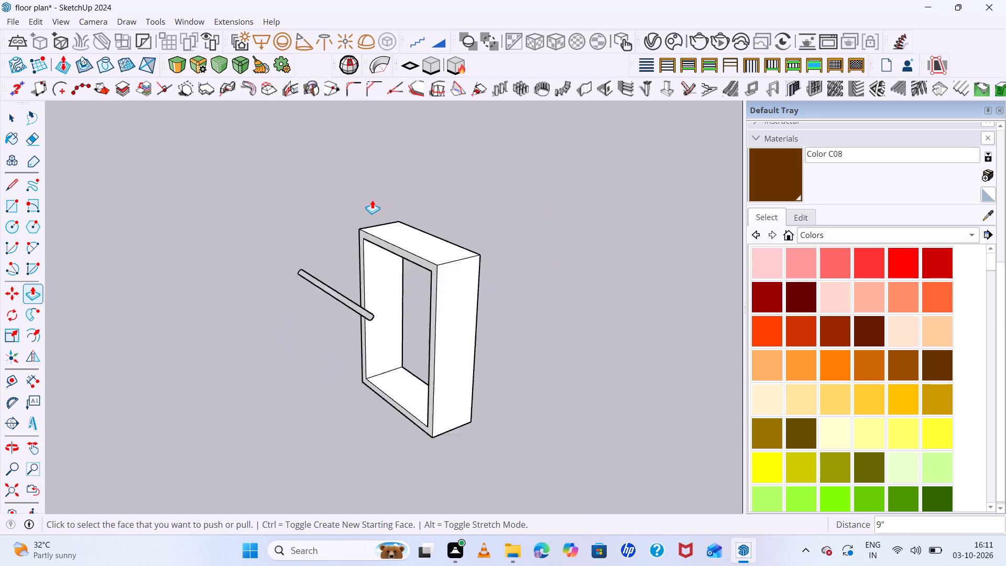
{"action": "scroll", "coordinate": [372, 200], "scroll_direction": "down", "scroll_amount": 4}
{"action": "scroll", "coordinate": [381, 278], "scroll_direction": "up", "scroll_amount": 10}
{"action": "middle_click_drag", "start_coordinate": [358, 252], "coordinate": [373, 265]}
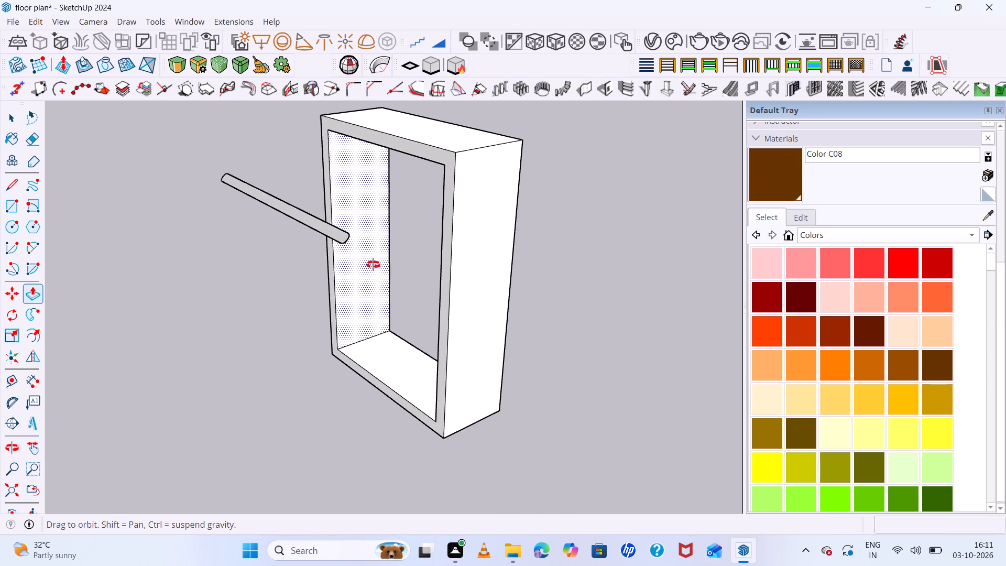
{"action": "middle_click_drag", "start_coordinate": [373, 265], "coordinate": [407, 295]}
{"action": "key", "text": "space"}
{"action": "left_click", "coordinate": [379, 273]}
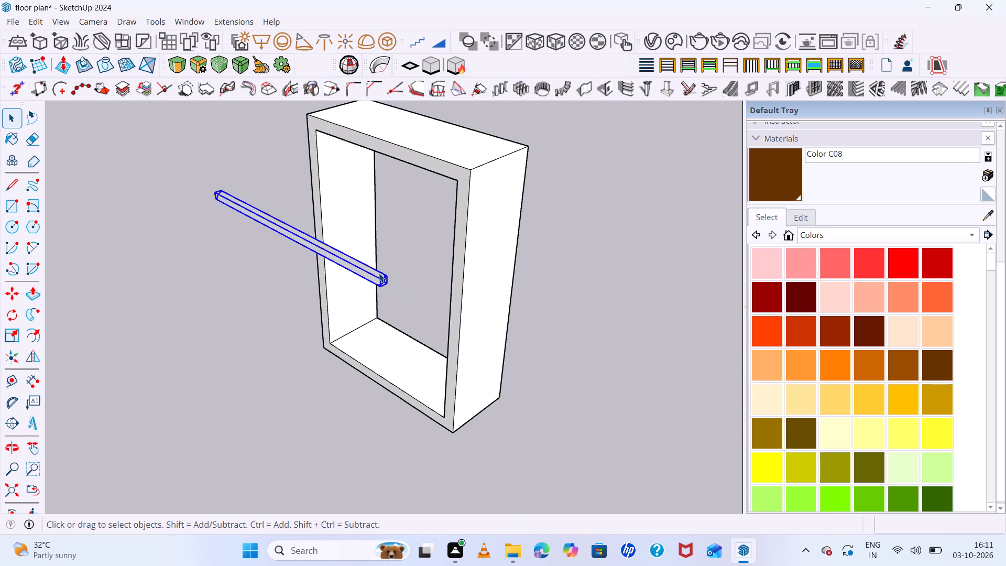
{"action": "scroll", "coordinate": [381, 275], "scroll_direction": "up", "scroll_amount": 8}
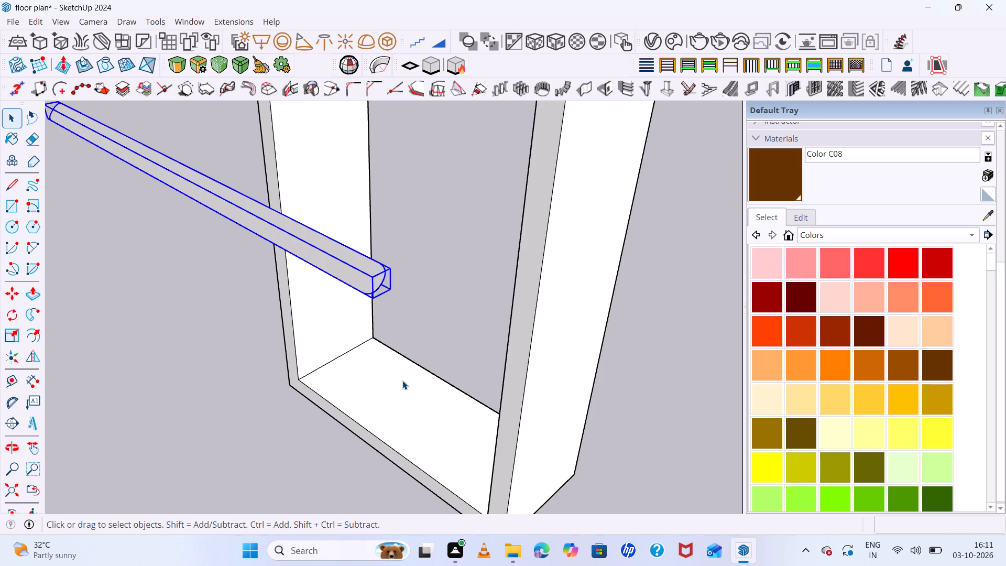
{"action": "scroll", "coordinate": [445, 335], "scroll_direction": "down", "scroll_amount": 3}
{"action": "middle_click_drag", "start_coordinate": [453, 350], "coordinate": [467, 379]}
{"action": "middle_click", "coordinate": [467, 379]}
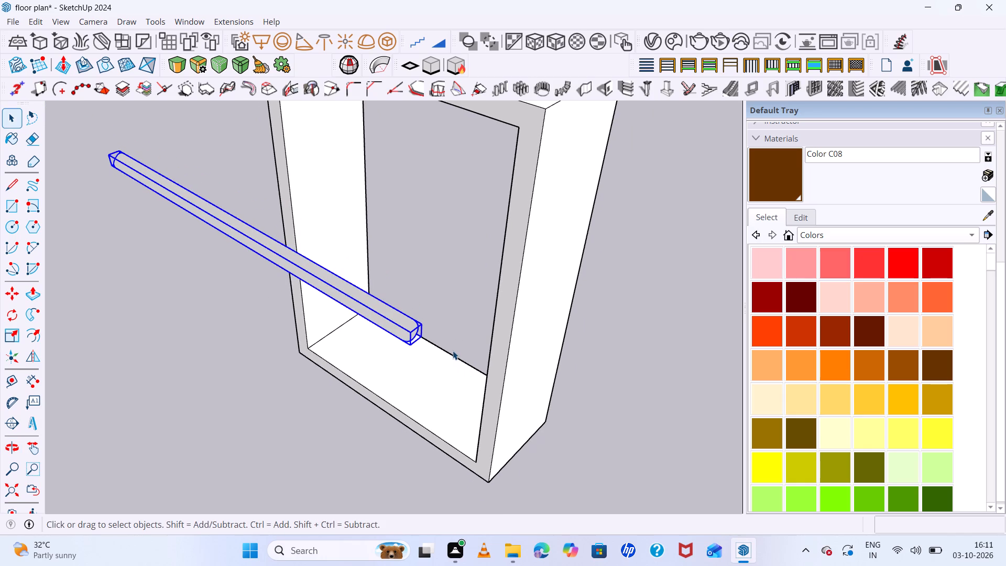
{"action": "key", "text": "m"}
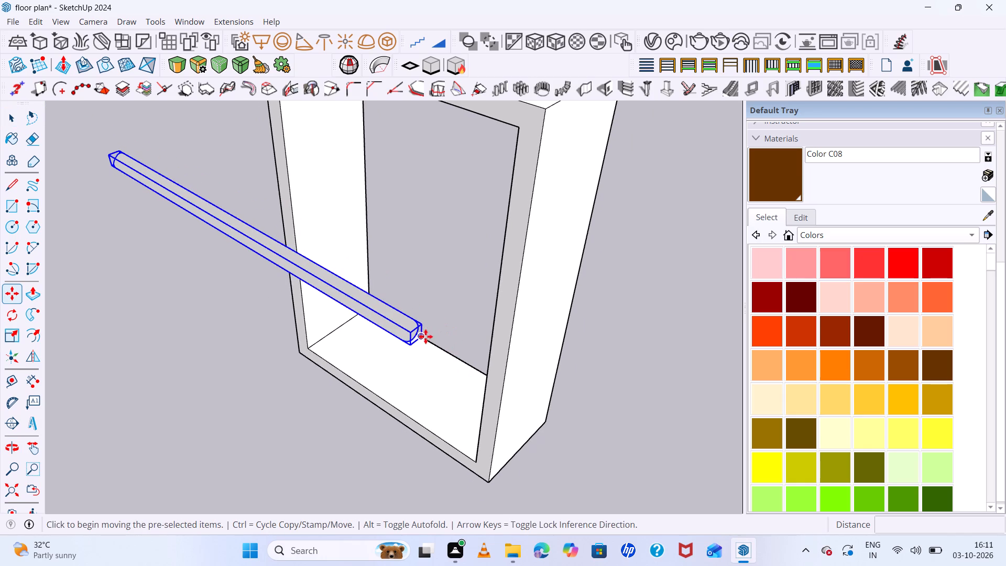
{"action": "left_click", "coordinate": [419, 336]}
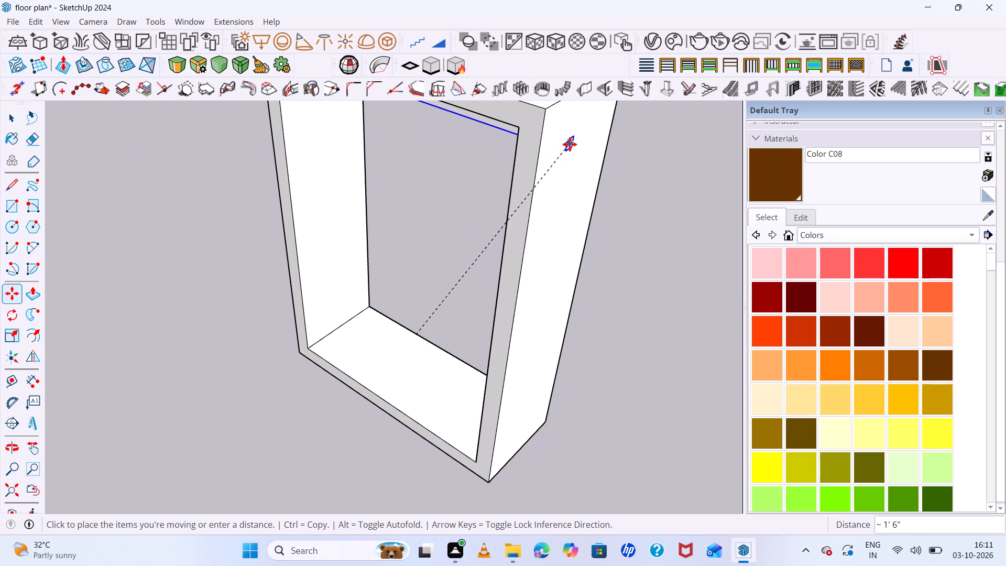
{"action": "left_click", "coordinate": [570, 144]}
Move the round-ended strip group 14' 9" away from the frame onto the open ground in front of it.
{"action": "middle_click_drag", "start_coordinate": [504, 260], "coordinate": [563, 140]}
{"action": "scroll", "coordinate": [563, 158], "scroll_direction": "down", "scroll_amount": 12}
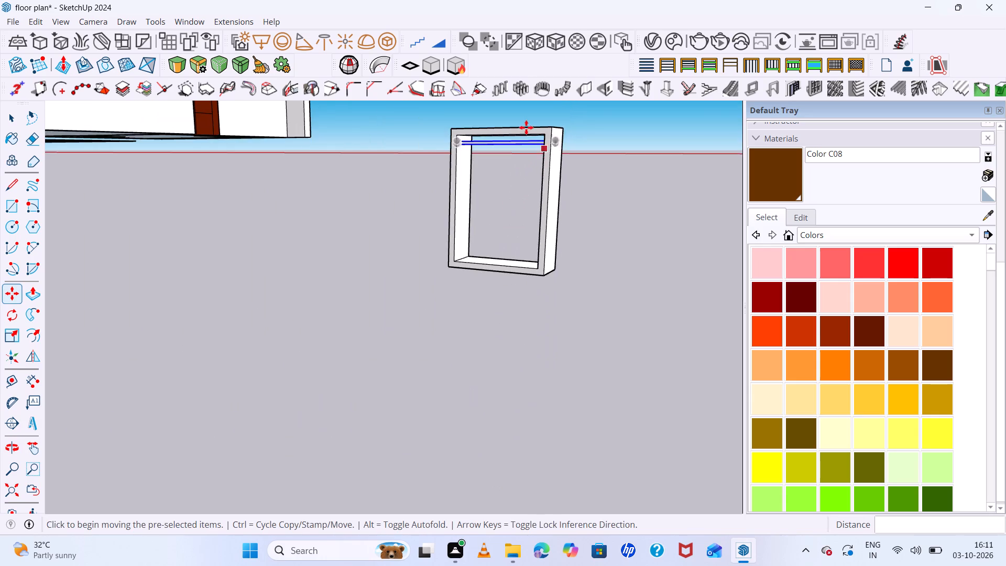
{"action": "scroll", "coordinate": [490, 126], "scroll_direction": "up", "scroll_amount": 10}
{"action": "scroll", "coordinate": [455, 157], "scroll_direction": "up", "scroll_amount": 4}
{"action": "scroll", "coordinate": [472, 153], "scroll_direction": "down", "scroll_amount": 5}
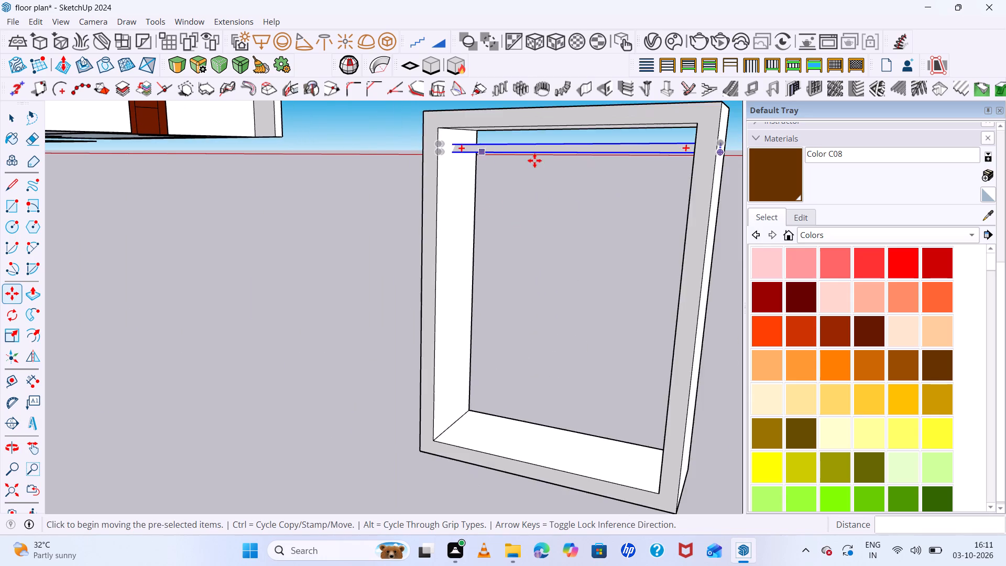
{"action": "scroll", "coordinate": [559, 162], "scroll_direction": "up", "scroll_amount": 4}
{"action": "scroll", "coordinate": [523, 161], "scroll_direction": "down", "scroll_amount": 10}
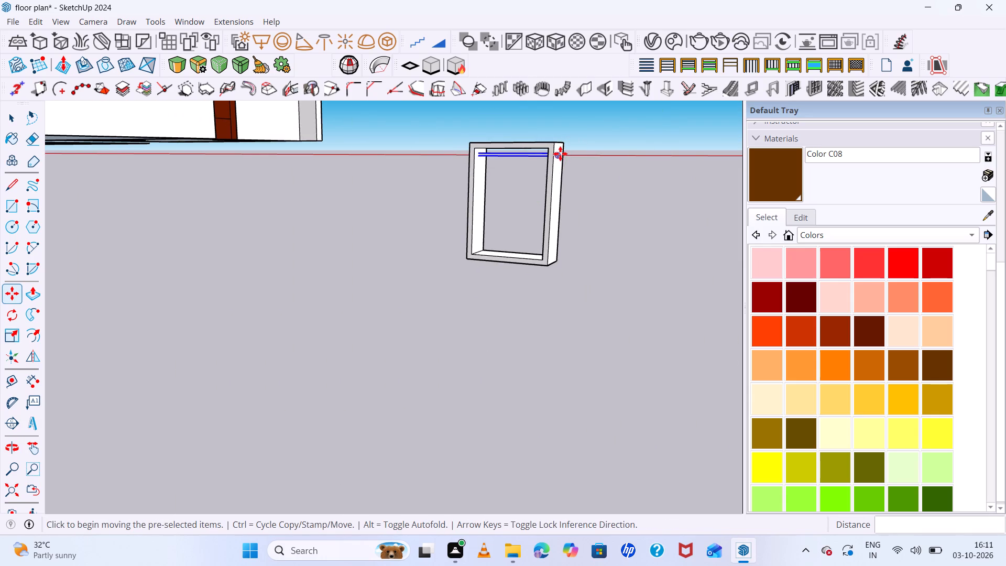
{"action": "left_click", "coordinate": [560, 154]}
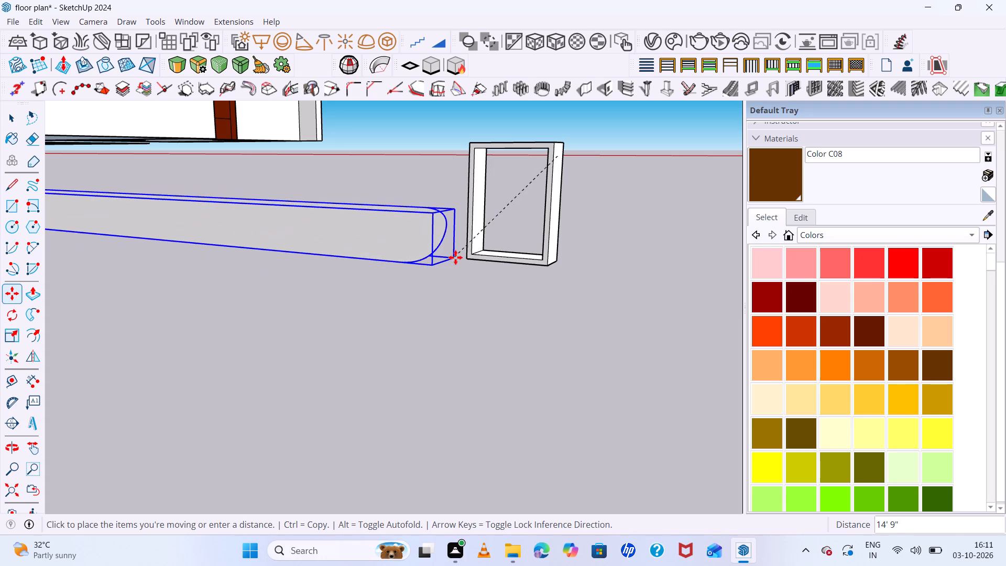
{"action": "left_click", "coordinate": [455, 257]}
Inside the strip group, extrude the round-ended face 2" to give the slat thickness, and leave the group.
{"action": "scroll", "coordinate": [621, 238], "scroll_direction": "down", "scroll_amount": 9}
{"action": "scroll", "coordinate": [558, 260], "scroll_direction": "up", "scroll_amount": 3}
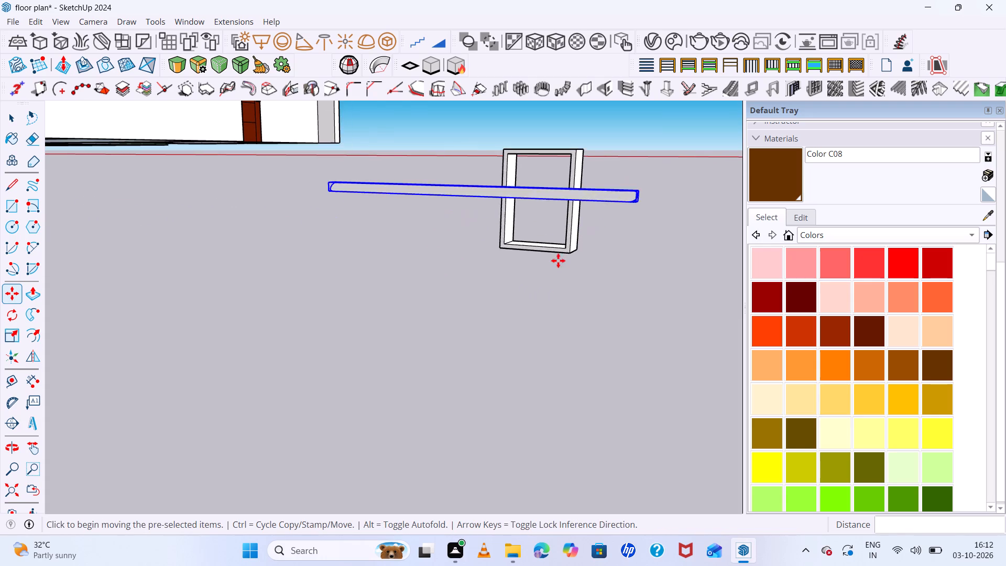
{"action": "scroll", "coordinate": [558, 260], "scroll_direction": "up", "scroll_amount": 6}
{"action": "middle_click_drag", "start_coordinate": [555, 276], "coordinate": [559, 354]}
{"action": "scroll", "coordinate": [559, 325], "scroll_direction": "up", "scroll_amount": 1}
{"action": "scroll", "coordinate": [547, 248], "scroll_direction": "down", "scroll_amount": 13}
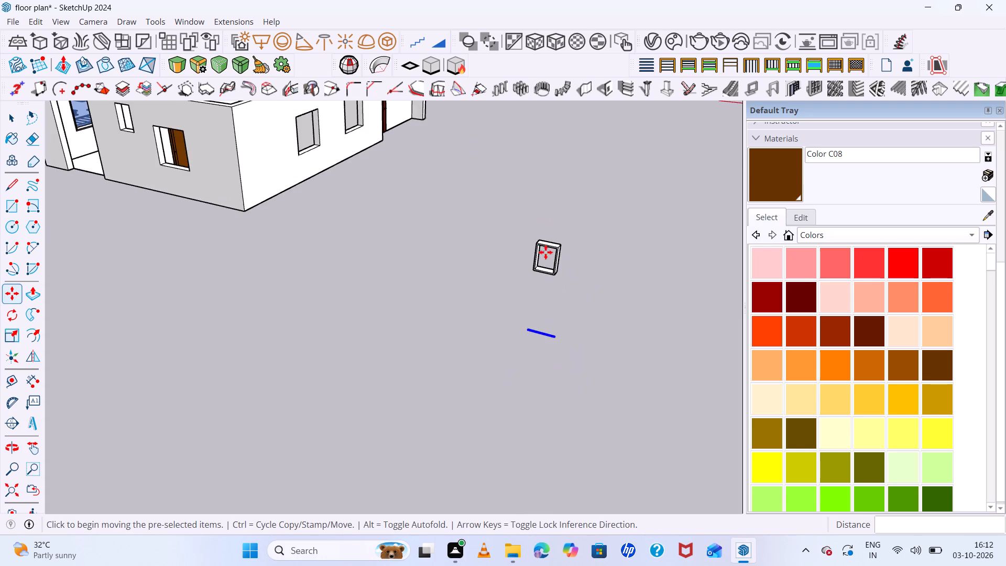
{"action": "scroll", "coordinate": [543, 365], "scroll_direction": "up", "scroll_amount": 6}
{"action": "scroll", "coordinate": [554, 310], "scroll_direction": "up", "scroll_amount": 19}
{"action": "scroll", "coordinate": [556, 309], "scroll_direction": "up", "scroll_amount": 5}
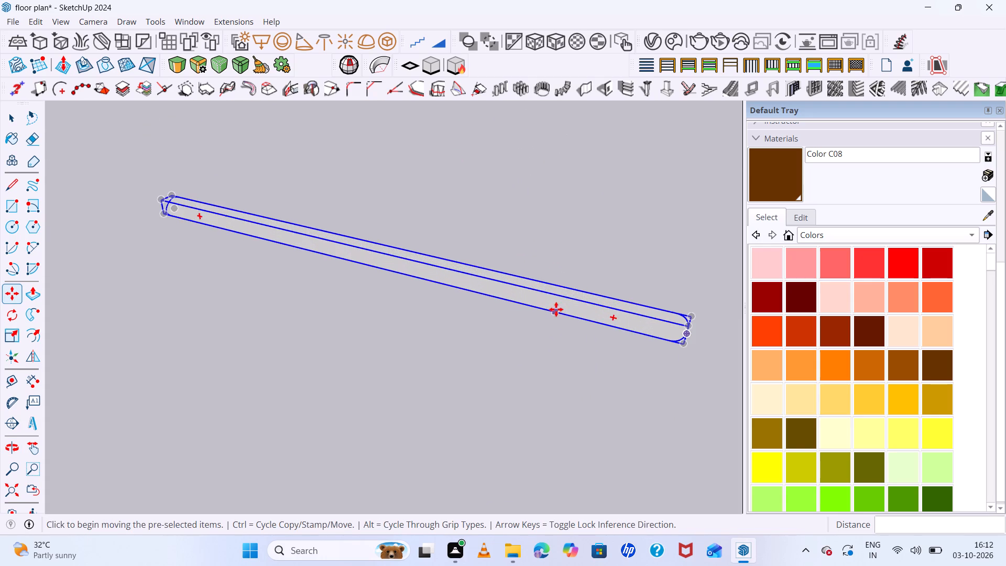
{"action": "key", "text": "space"}
{"action": "left_click", "coordinate": [575, 257]}
{"action": "key", "text": "space"}
{"action": "left_click", "coordinate": [557, 301]}
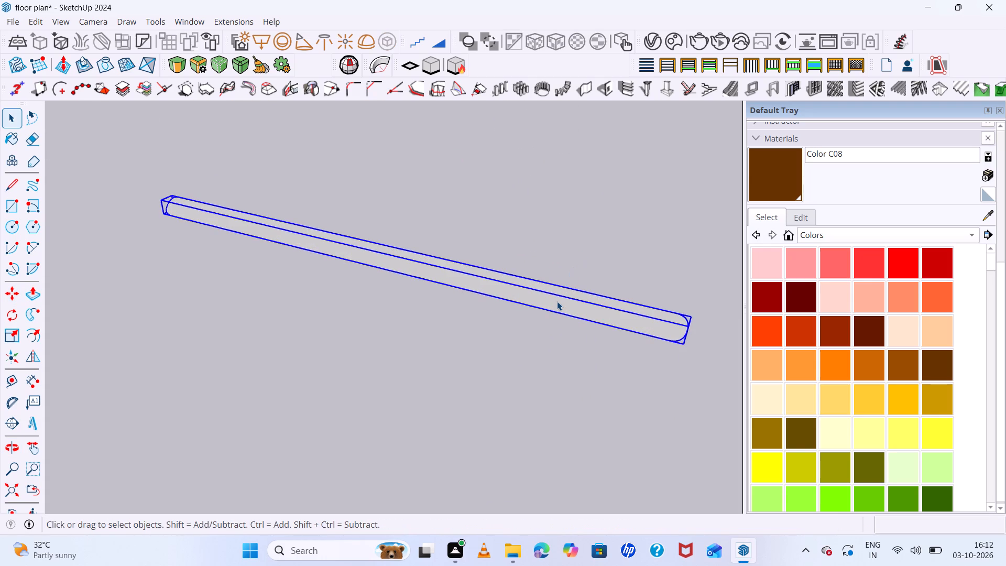
{"action": "double_click", "coordinate": [557, 302]}
{"action": "left_click", "coordinate": [557, 302]}
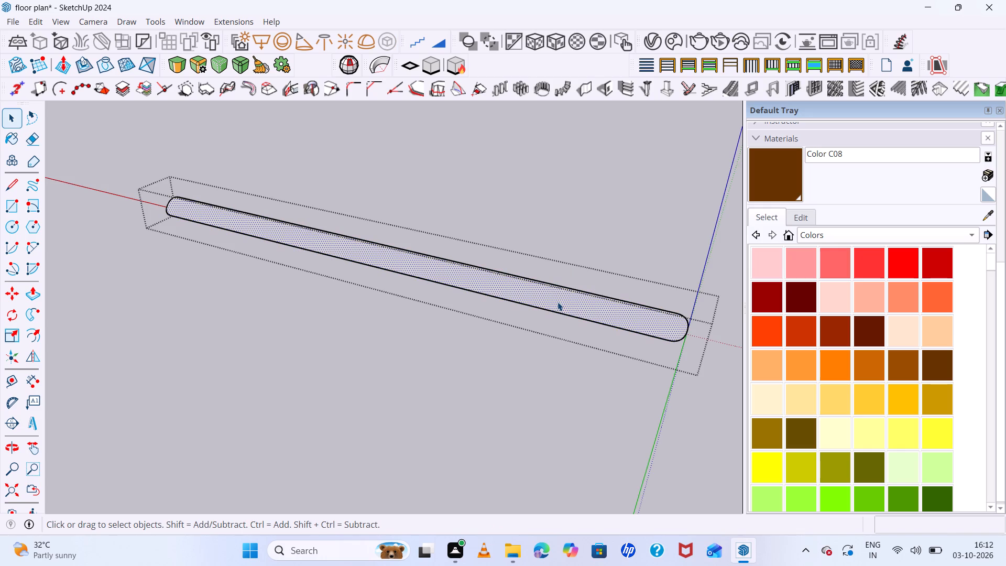
{"action": "key", "text": "p"}
{"action": "left_click", "coordinate": [560, 297]}
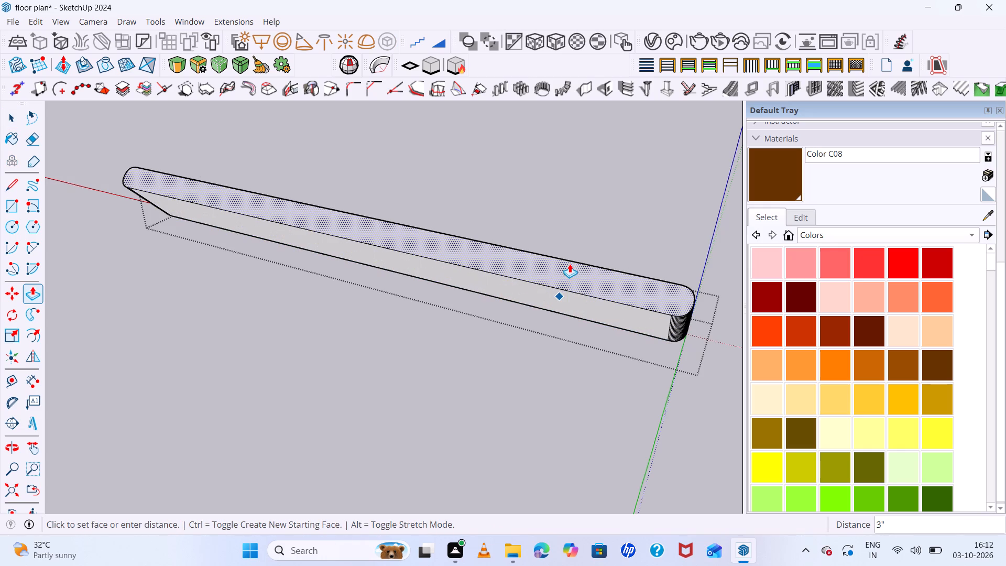
{"action": "left_click", "coordinate": [541, 325]}
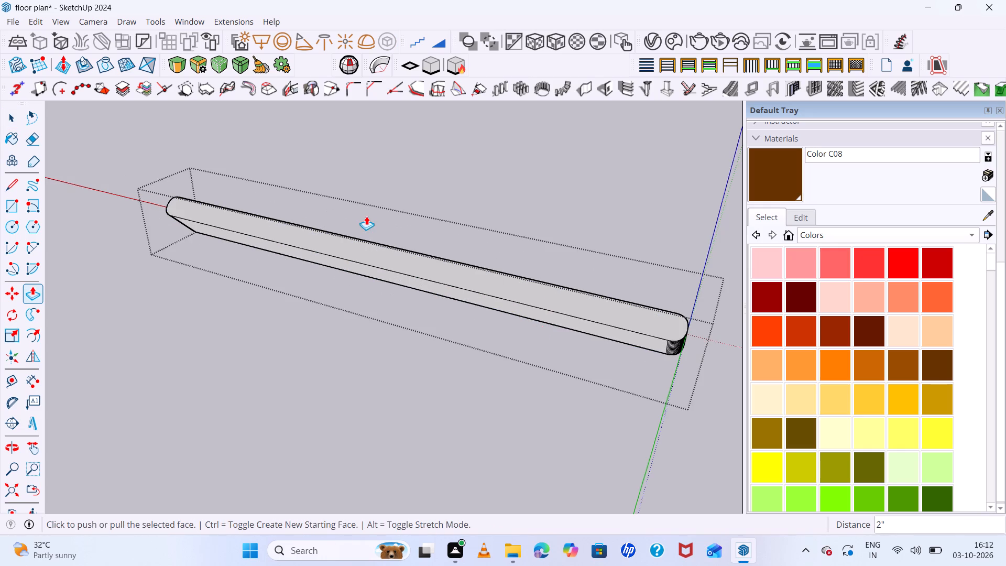
{"action": "scroll", "coordinate": [358, 210], "scroll_direction": "down", "scroll_amount": 9}
{"action": "key", "text": "space"}
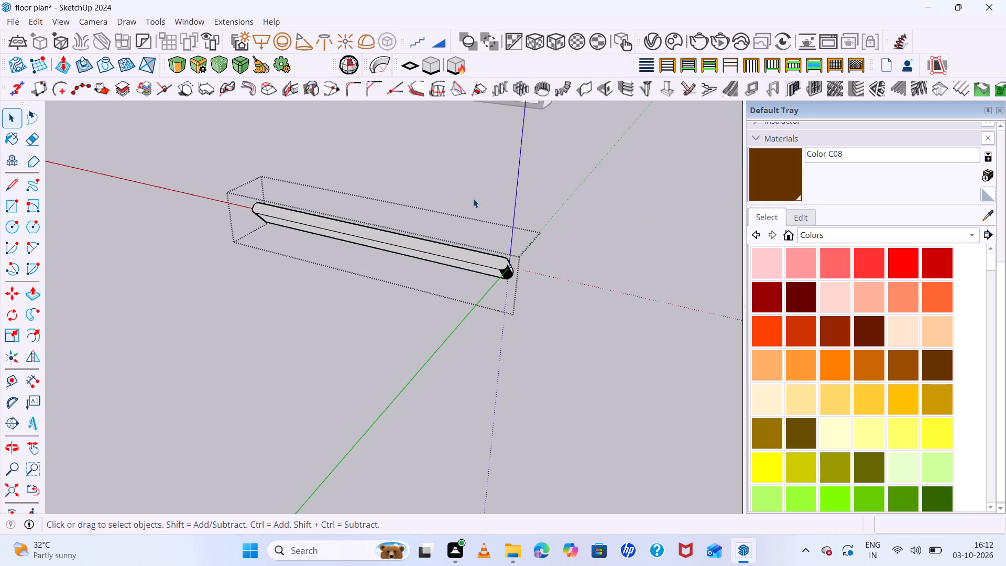
{"action": "left_click", "coordinate": [473, 199]}
Examine the thickened slat from several sides, focusing on its rounded end and edges.
{"action": "middle_click_drag", "start_coordinate": [549, 349], "coordinate": [488, 346]}
{"action": "scroll", "coordinate": [364, 252], "scroll_direction": "down", "scroll_amount": 5}
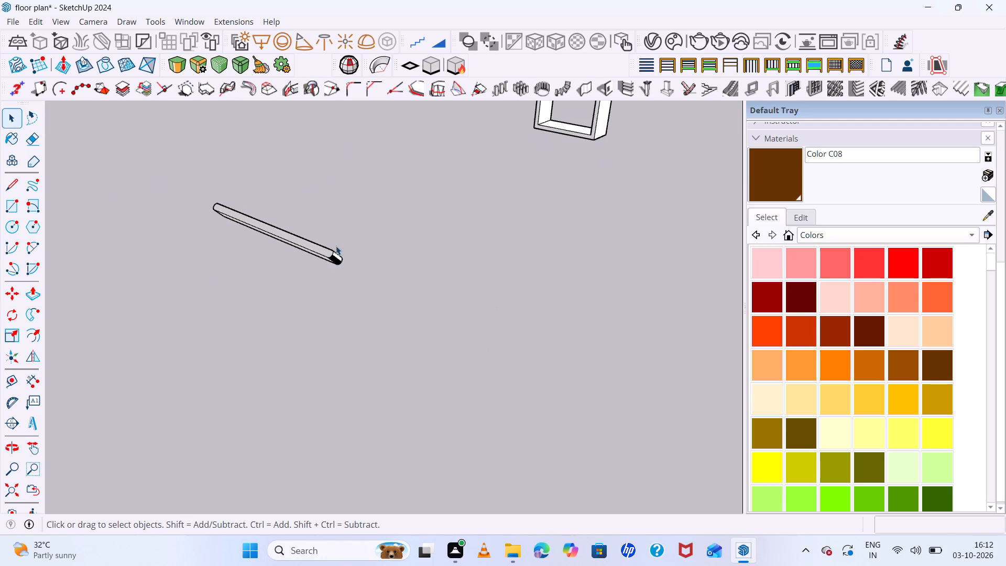
{"action": "scroll", "coordinate": [289, 251], "scroll_direction": "up", "scroll_amount": 9}
{"action": "middle_click_drag", "start_coordinate": [332, 238], "coordinate": [274, 389]}
{"action": "scroll", "coordinate": [359, 373], "scroll_direction": "down", "scroll_amount": 7}
{"action": "middle_click_drag", "start_coordinate": [374, 355], "coordinate": [152, 311]}
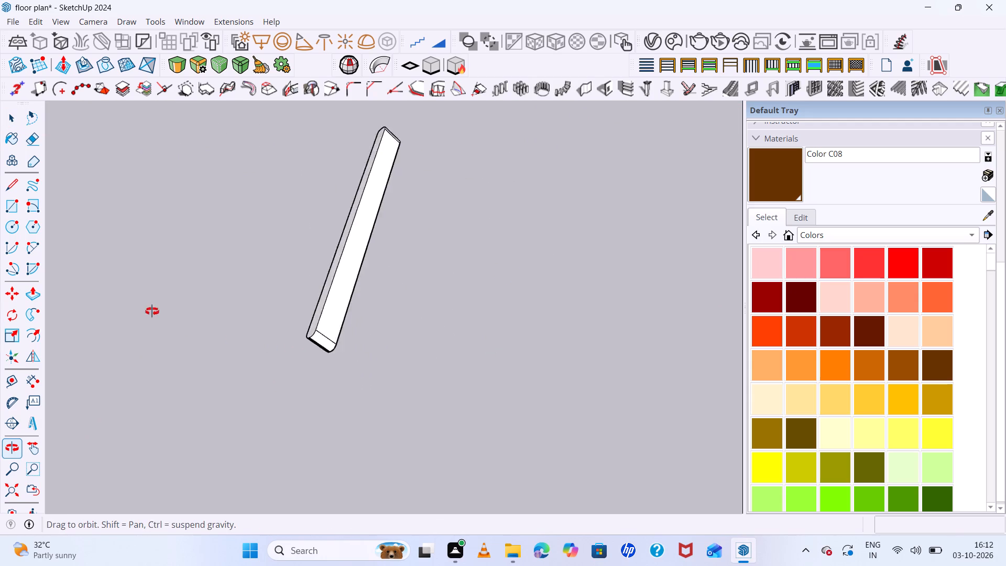
{"action": "middle_click_drag", "start_coordinate": [152, 311], "coordinate": [442, 180]}
{"action": "scroll", "coordinate": [442, 180], "scroll_direction": "up", "scroll_amount": 1}
{"action": "middle_click", "coordinate": [442, 180]}
{"action": "scroll", "coordinate": [451, 386], "scroll_direction": "up", "scroll_amount": 2}
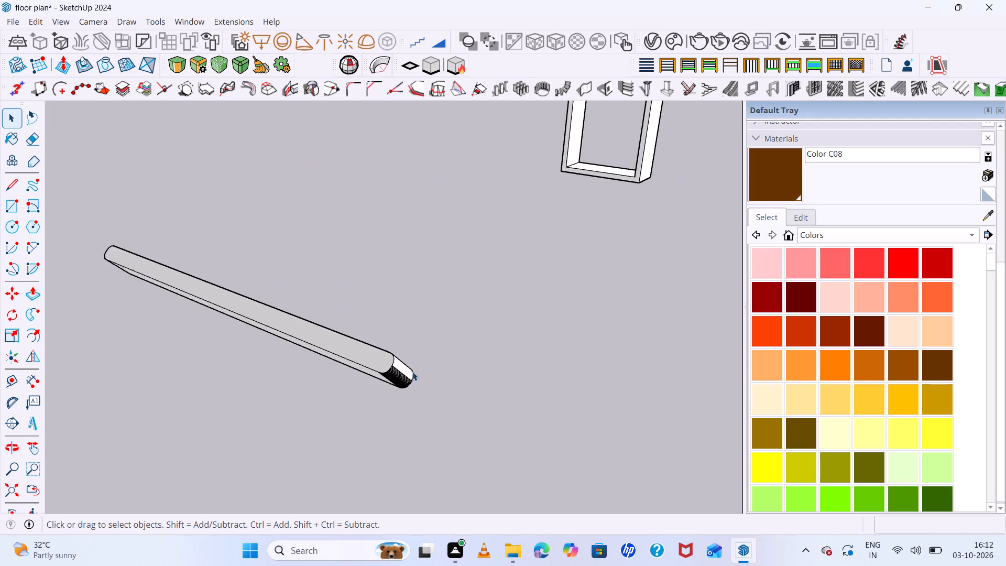
{"action": "scroll", "coordinate": [412, 372], "scroll_direction": "up", "scroll_amount": 8}
{"action": "scroll", "coordinate": [311, 367], "scroll_direction": "up", "scroll_amount": 5}
{"action": "scroll", "coordinate": [308, 347], "scroll_direction": "down", "scroll_amount": 1}
{"action": "middle_click_drag", "start_coordinate": [308, 346], "coordinate": [413, 263]}
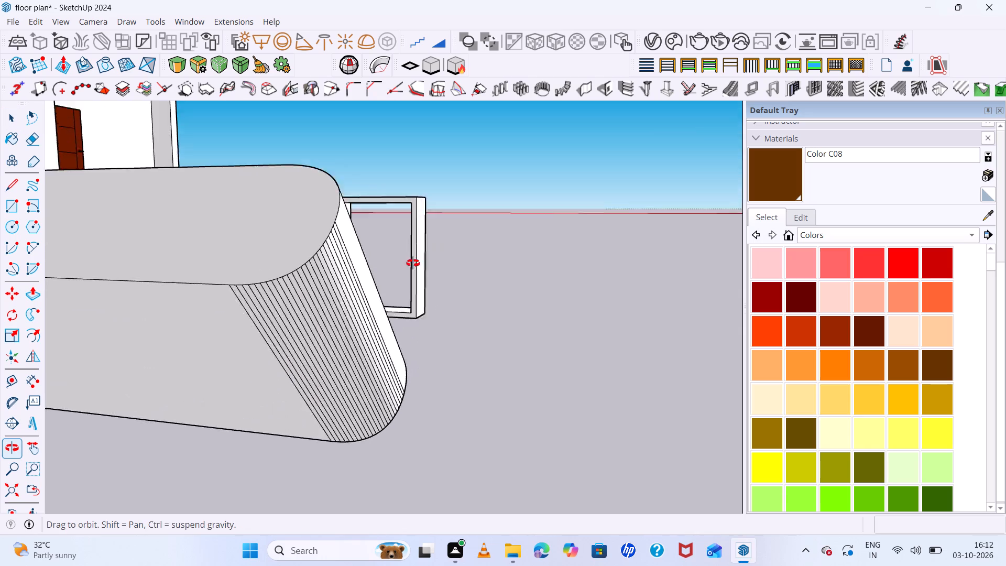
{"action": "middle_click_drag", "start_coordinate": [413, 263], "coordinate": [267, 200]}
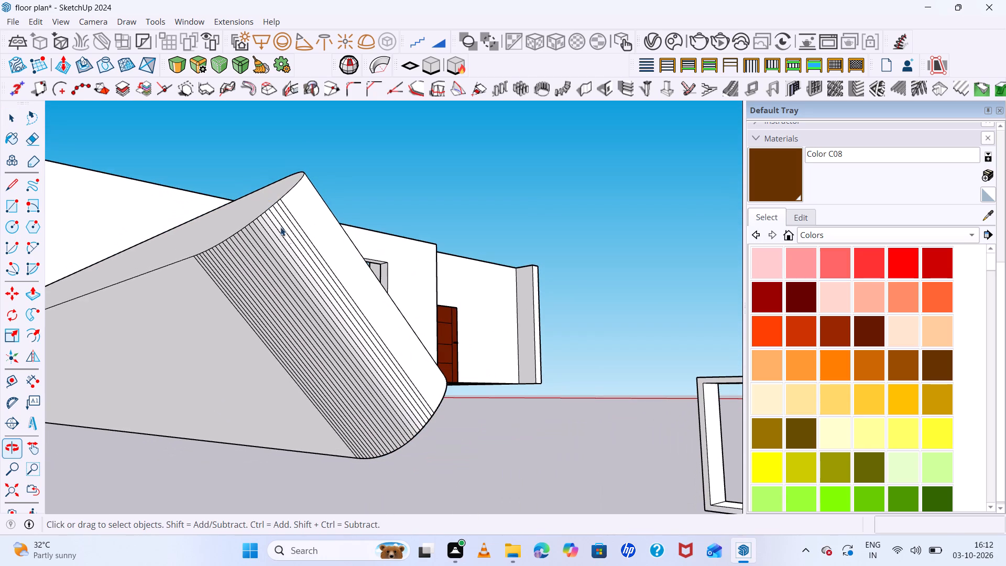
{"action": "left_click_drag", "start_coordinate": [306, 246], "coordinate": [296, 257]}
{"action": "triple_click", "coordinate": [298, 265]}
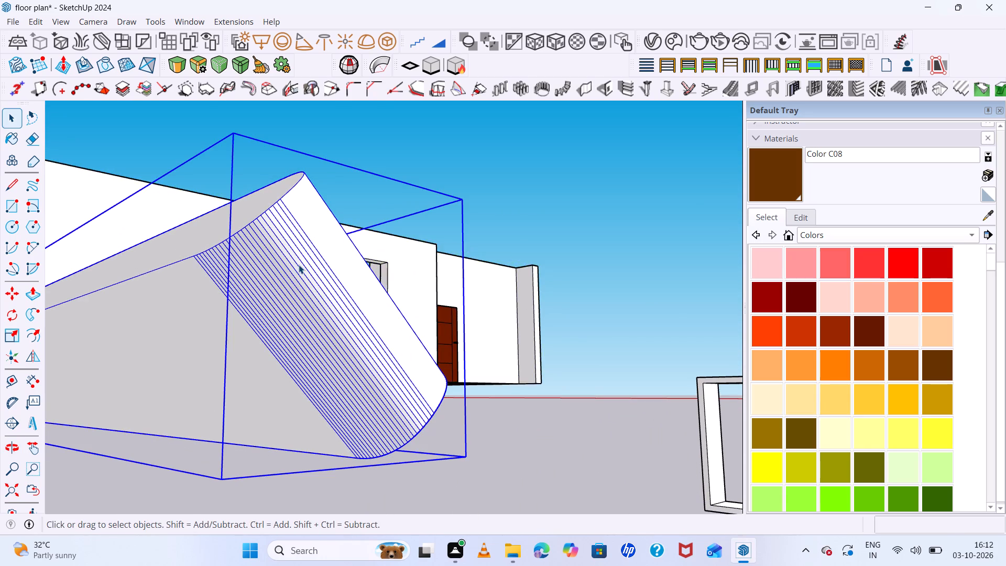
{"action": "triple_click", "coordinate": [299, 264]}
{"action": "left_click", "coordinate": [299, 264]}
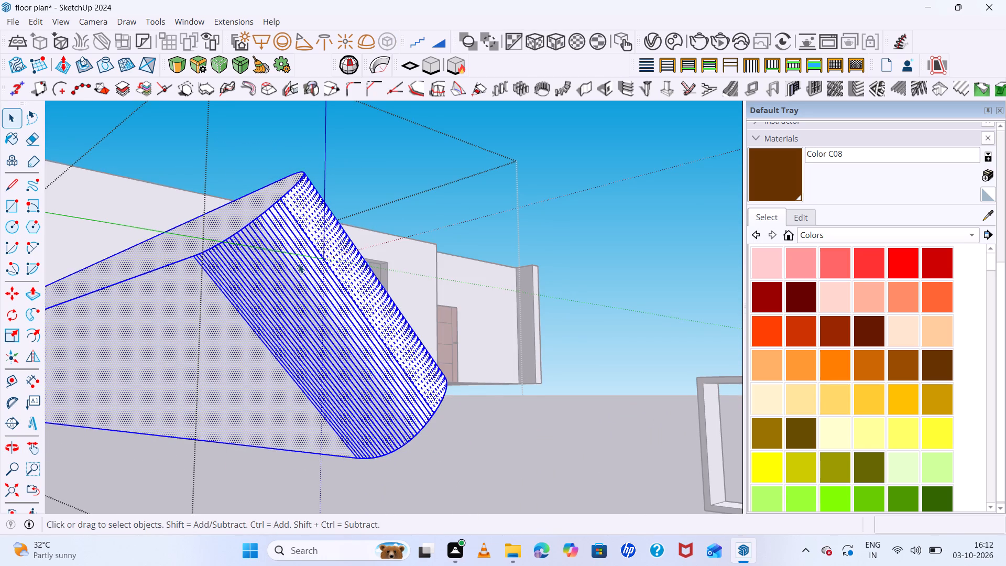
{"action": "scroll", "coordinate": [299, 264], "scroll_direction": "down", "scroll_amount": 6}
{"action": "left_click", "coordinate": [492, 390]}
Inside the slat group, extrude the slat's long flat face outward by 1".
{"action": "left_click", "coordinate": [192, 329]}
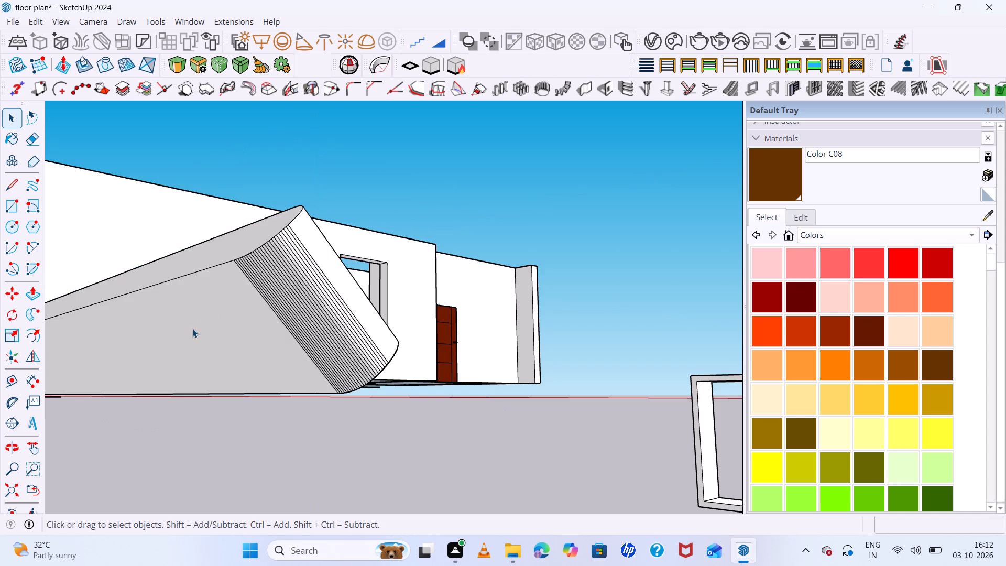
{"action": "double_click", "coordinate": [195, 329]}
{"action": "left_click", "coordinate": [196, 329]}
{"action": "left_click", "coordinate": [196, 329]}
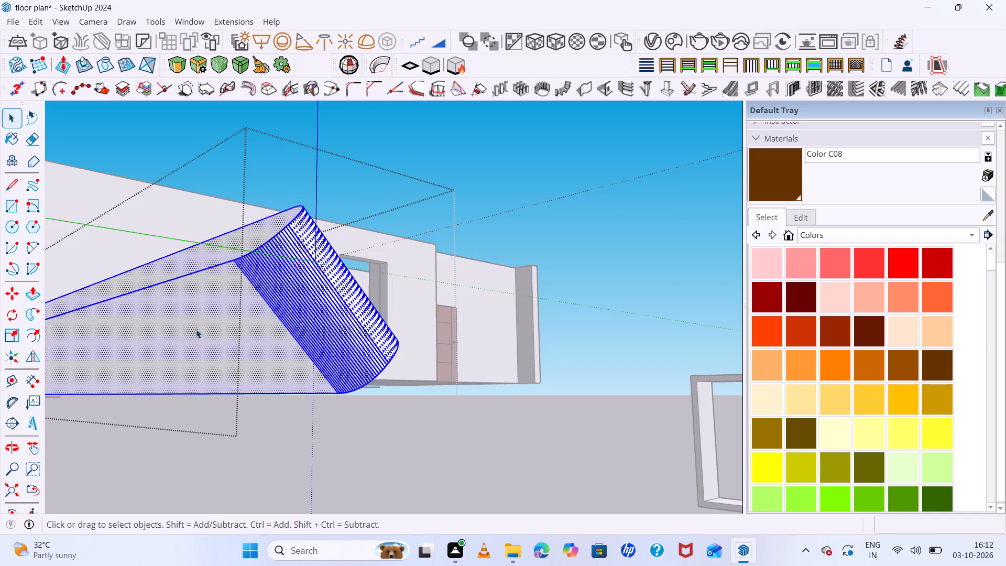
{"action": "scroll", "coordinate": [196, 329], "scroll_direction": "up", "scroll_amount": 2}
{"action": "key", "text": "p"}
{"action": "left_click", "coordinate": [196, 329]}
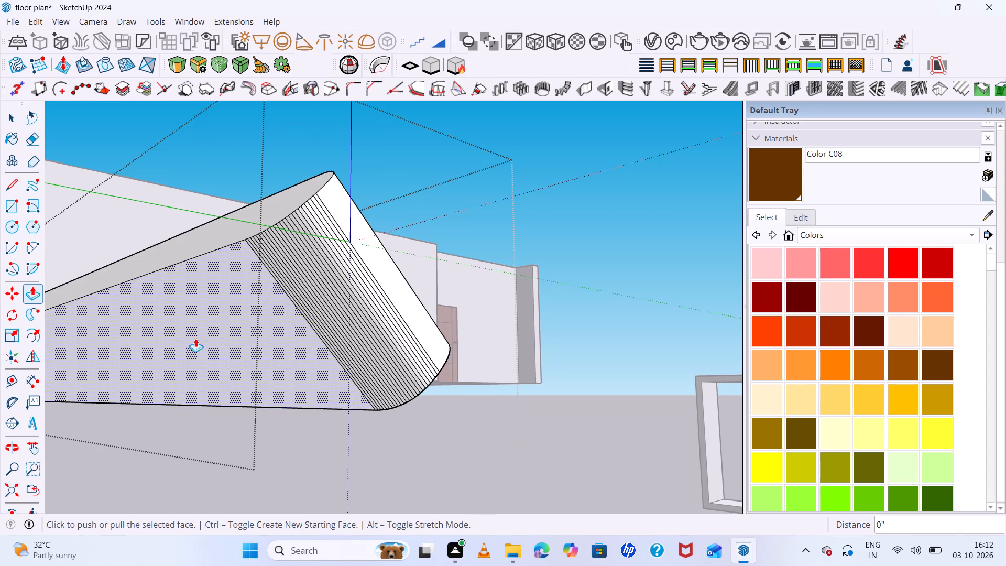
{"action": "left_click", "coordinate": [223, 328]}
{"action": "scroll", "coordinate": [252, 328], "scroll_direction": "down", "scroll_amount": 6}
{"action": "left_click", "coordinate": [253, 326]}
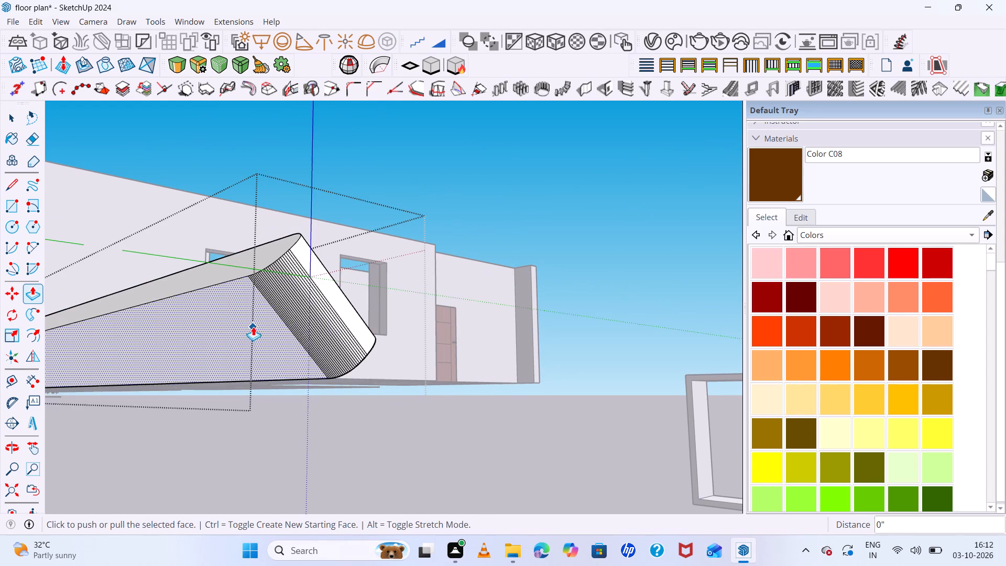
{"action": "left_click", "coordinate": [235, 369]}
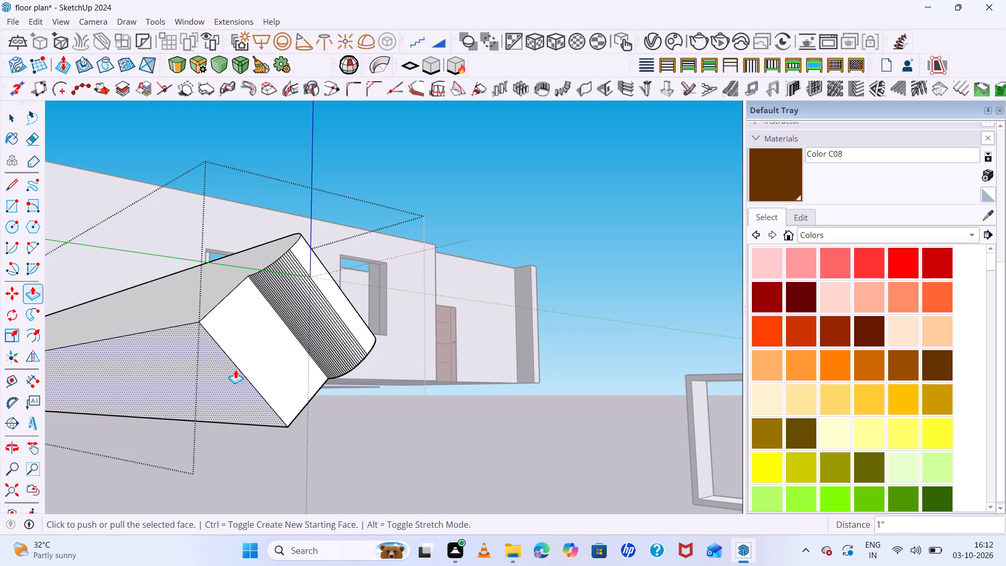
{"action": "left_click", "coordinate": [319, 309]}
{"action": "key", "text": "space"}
Delete all of the slat's geometry inside its group and return to the main model.
{"action": "scroll", "coordinate": [341, 322], "scroll_direction": "down", "scroll_amount": 2}
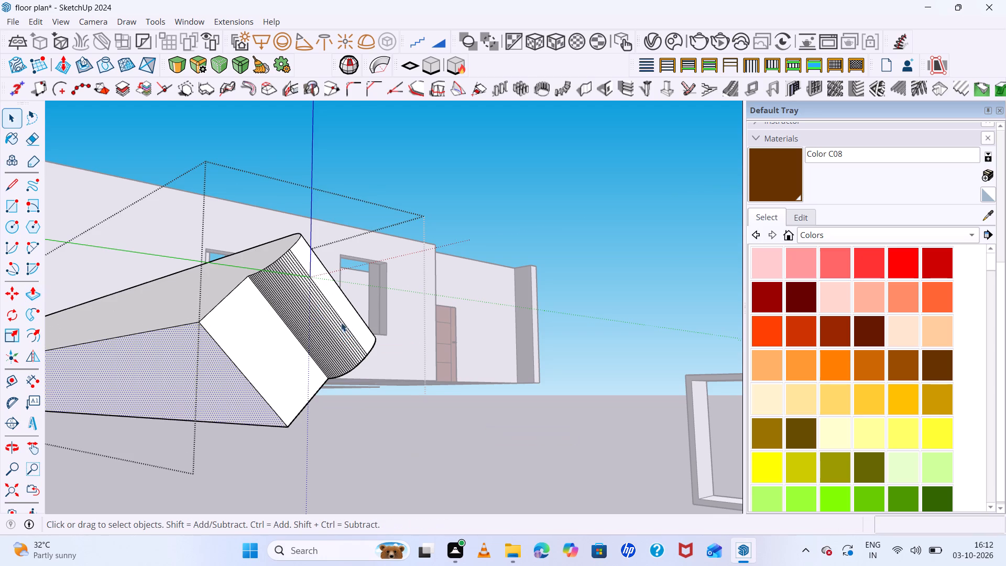
{"action": "scroll", "coordinate": [341, 322], "scroll_direction": "down", "scroll_amount": 10}
{"action": "middle_click_drag", "start_coordinate": [378, 407], "coordinate": [390, 467]}
{"action": "middle_click", "coordinate": [390, 467]}
{"action": "scroll", "coordinate": [407, 341], "scroll_direction": "down", "scroll_amount": 3}
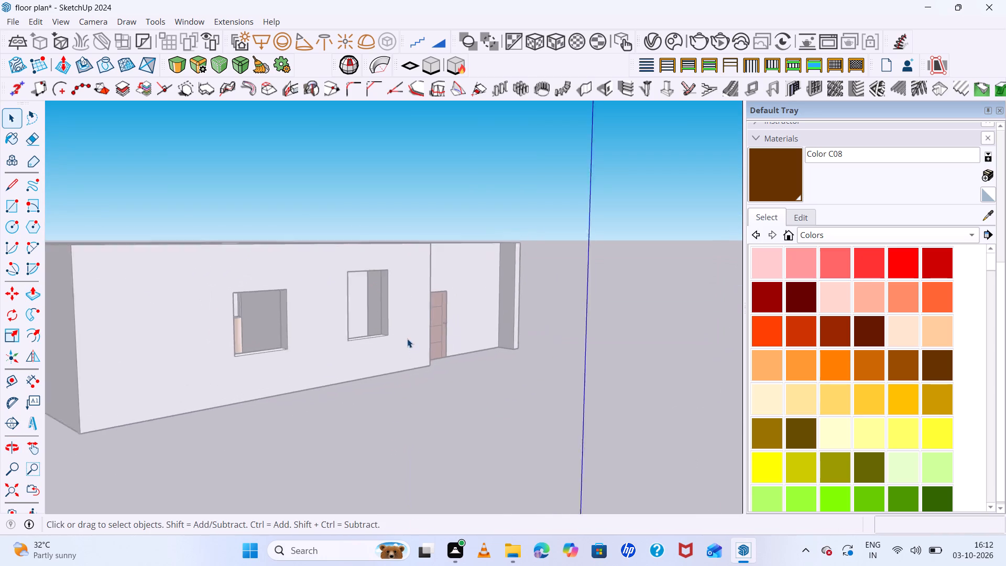
{"action": "scroll", "coordinate": [407, 339], "scroll_direction": "down", "scroll_amount": 11}
{"action": "scroll", "coordinate": [419, 292], "scroll_direction": "down", "scroll_amount": 4}
{"action": "scroll", "coordinate": [418, 365], "scroll_direction": "up", "scroll_amount": 16}
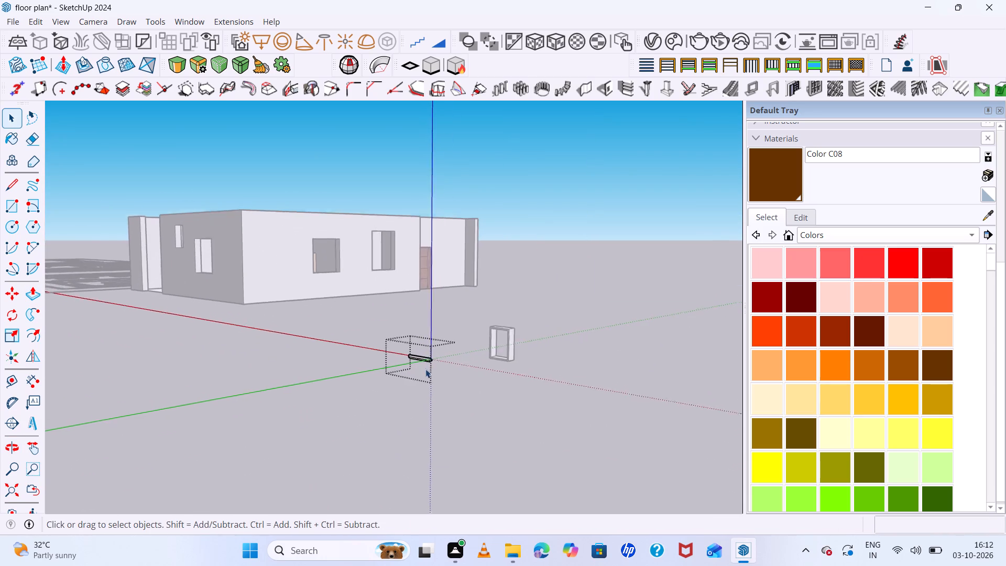
{"action": "scroll", "coordinate": [425, 369], "scroll_direction": "up", "scroll_amount": 20}
{"action": "scroll", "coordinate": [448, 347], "scroll_direction": "up", "scroll_amount": 6}
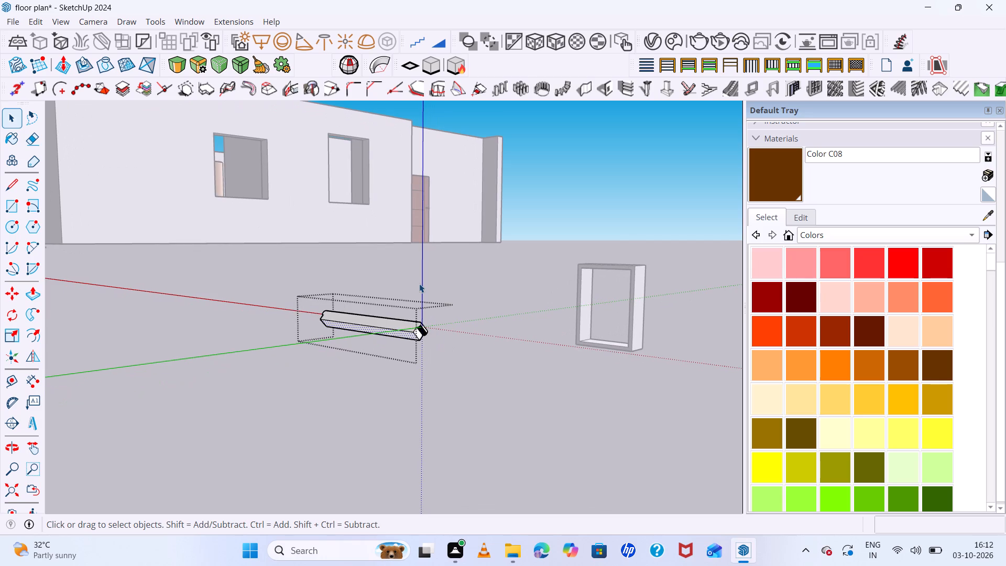
{"action": "key", "text": "space"}
{"action": "left_click_drag", "start_coordinate": [419, 281], "coordinate": [345, 378]}
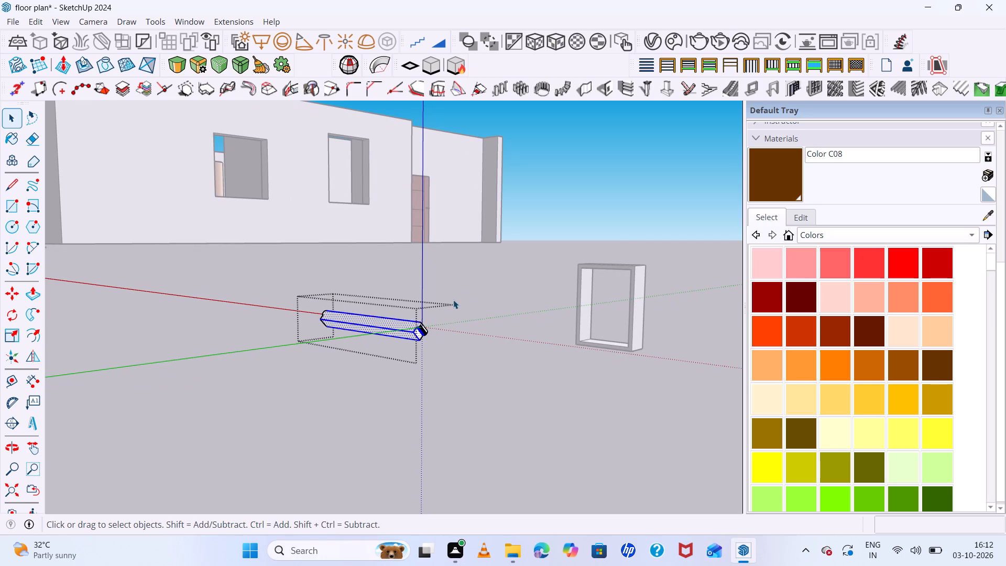
{"action": "left_click_drag", "start_coordinate": [478, 276], "coordinate": [253, 405]}
{"action": "key", "text": "Delete"}
{"action": "scroll", "coordinate": [486, 212], "scroll_direction": "down", "scroll_amount": 8}
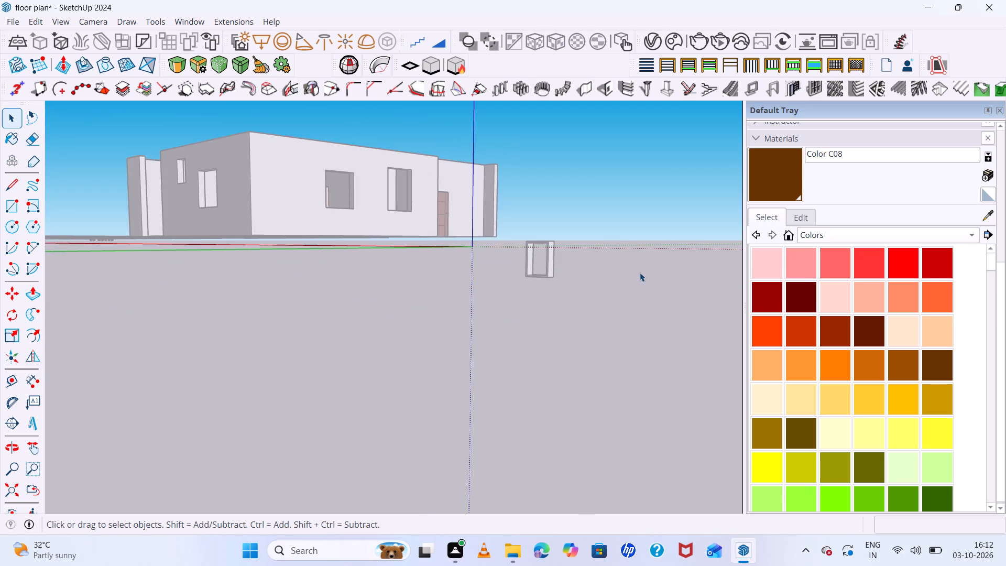
{"action": "left_click", "coordinate": [640, 273]}
Examine the open rectangular frame from above and from several sides, focusing on its top and corners.
{"action": "scroll", "coordinate": [542, 220], "scroll_direction": "up", "scroll_amount": 8}
{"action": "scroll", "coordinate": [513, 261], "scroll_direction": "down", "scroll_amount": 12}
{"action": "middle_click_drag", "start_coordinate": [522, 298], "coordinate": [527, 307]}
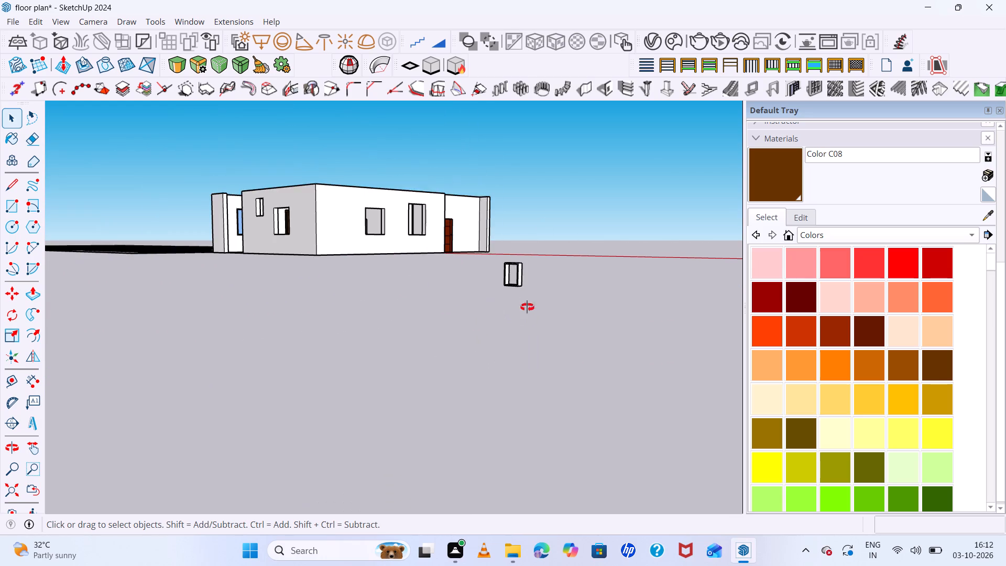
{"action": "middle_click_drag", "start_coordinate": [527, 307], "coordinate": [564, 353]}
{"action": "scroll", "coordinate": [560, 304], "scroll_direction": "up", "scroll_amount": 7}
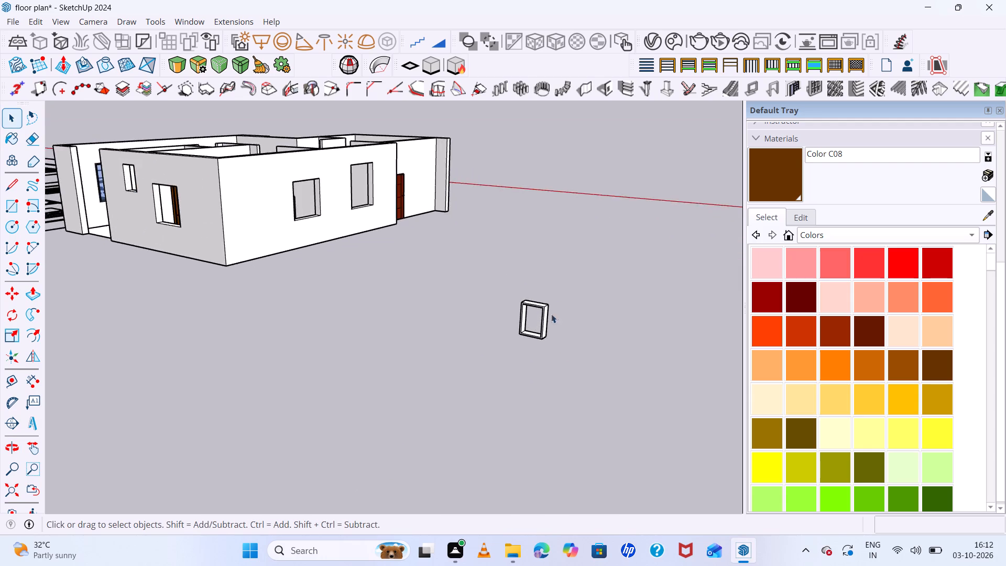
{"action": "scroll", "coordinate": [544, 319], "scroll_direction": "up", "scroll_amount": 6}
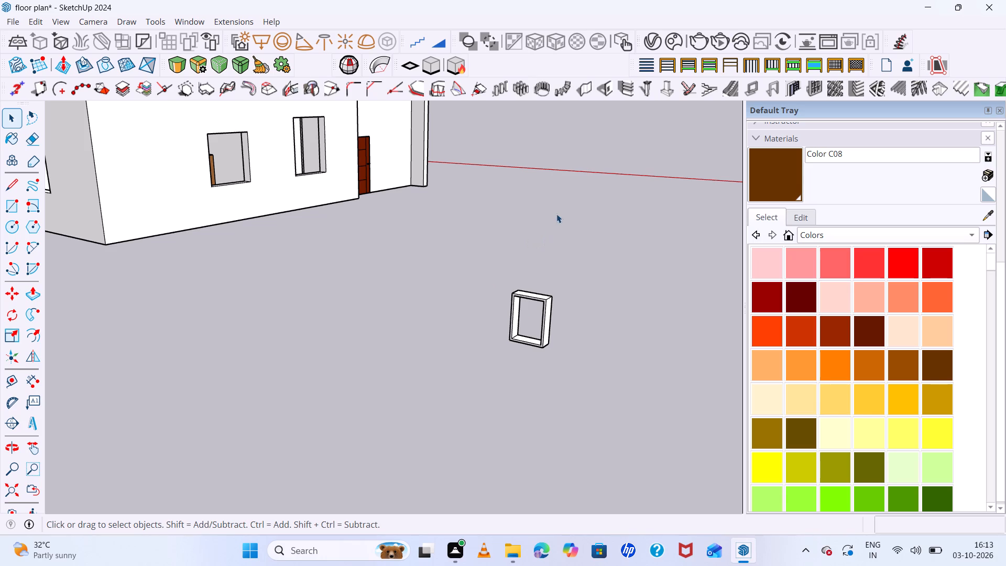
{"action": "scroll", "coordinate": [522, 284], "scroll_direction": "up", "scroll_amount": 5}
{"action": "middle_click_drag", "start_coordinate": [538, 324], "coordinate": [560, 390]}
{"action": "middle_click", "coordinate": [560, 390]}
{"action": "middle_click", "coordinate": [560, 390]}
{"action": "scroll", "coordinate": [513, 264], "scroll_direction": "down", "scroll_amount": 2}
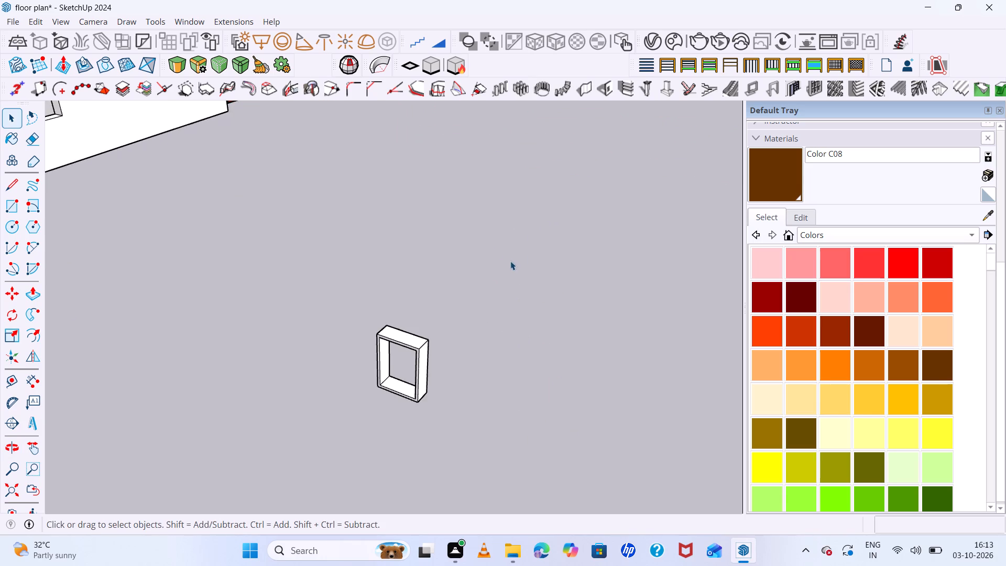
{"action": "scroll", "coordinate": [510, 261], "scroll_direction": "down", "scroll_amount": 4}
{"action": "scroll", "coordinate": [463, 304], "scroll_direction": "up", "scroll_amount": 11}
{"action": "middle_click_drag", "start_coordinate": [476, 356], "coordinate": [608, 429]}
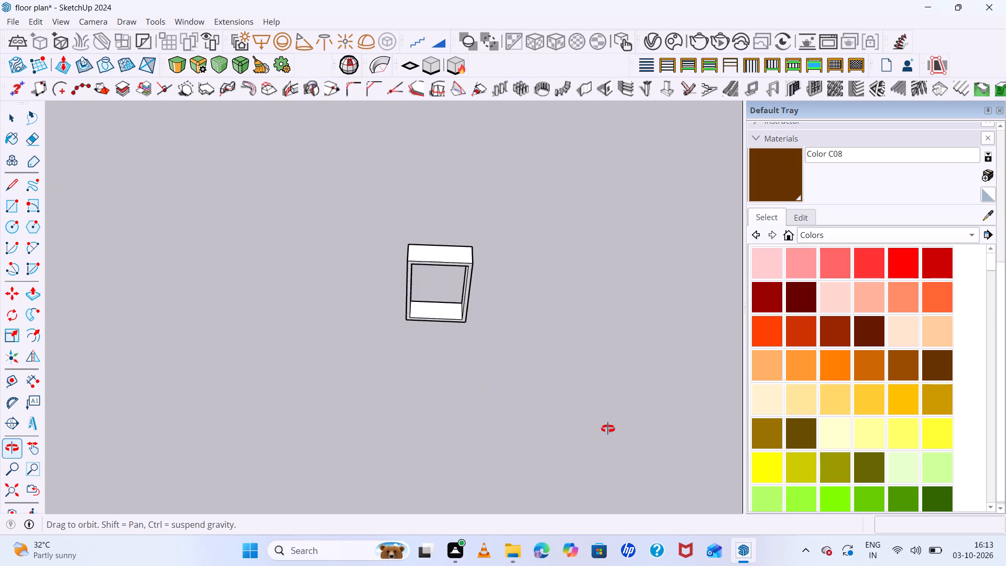
{"action": "middle_click_drag", "start_coordinate": [608, 429], "coordinate": [610, 429]}
{"action": "middle_click", "coordinate": [610, 426]}
{"action": "scroll", "coordinate": [385, 150], "scroll_direction": "up", "scroll_amount": 5}
{"action": "scroll", "coordinate": [545, 433], "scroll_direction": "up", "scroll_amount": 1}
{"action": "middle_click_drag", "start_coordinate": [545, 429], "coordinate": [658, 372]}
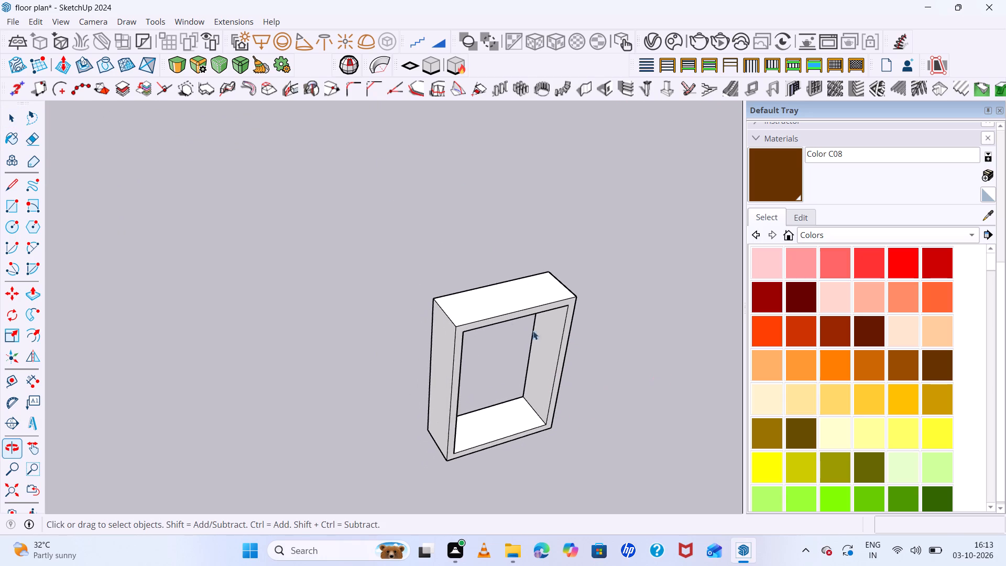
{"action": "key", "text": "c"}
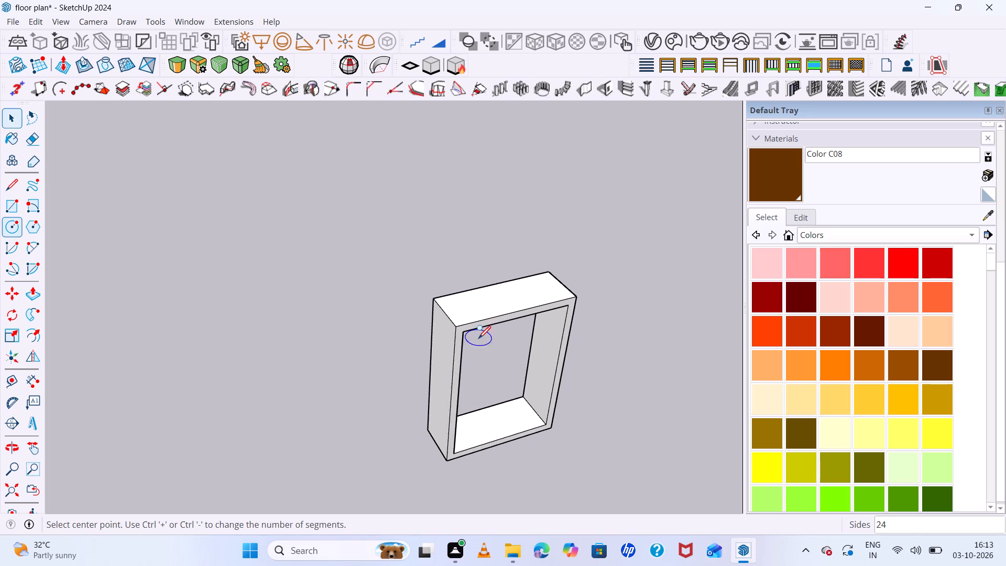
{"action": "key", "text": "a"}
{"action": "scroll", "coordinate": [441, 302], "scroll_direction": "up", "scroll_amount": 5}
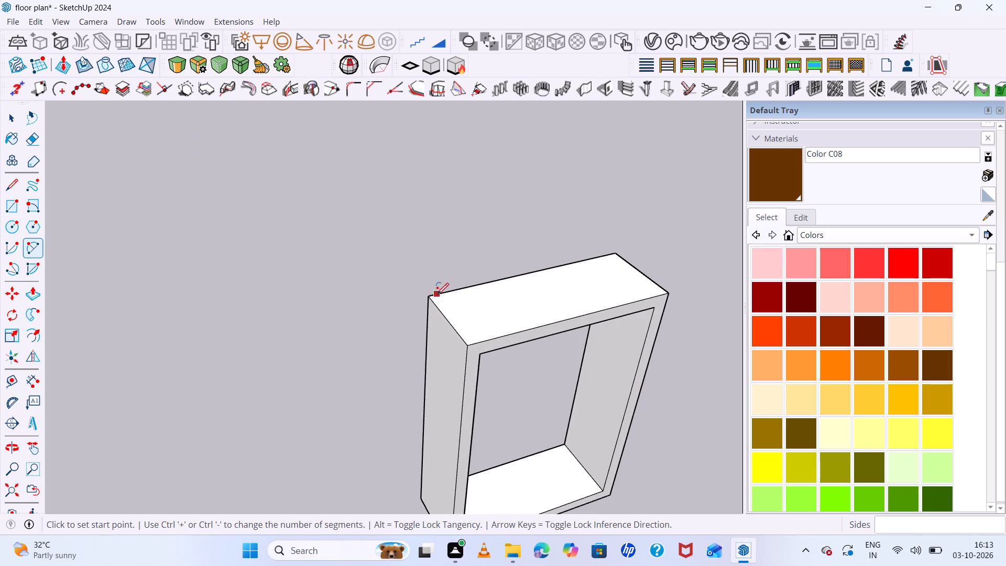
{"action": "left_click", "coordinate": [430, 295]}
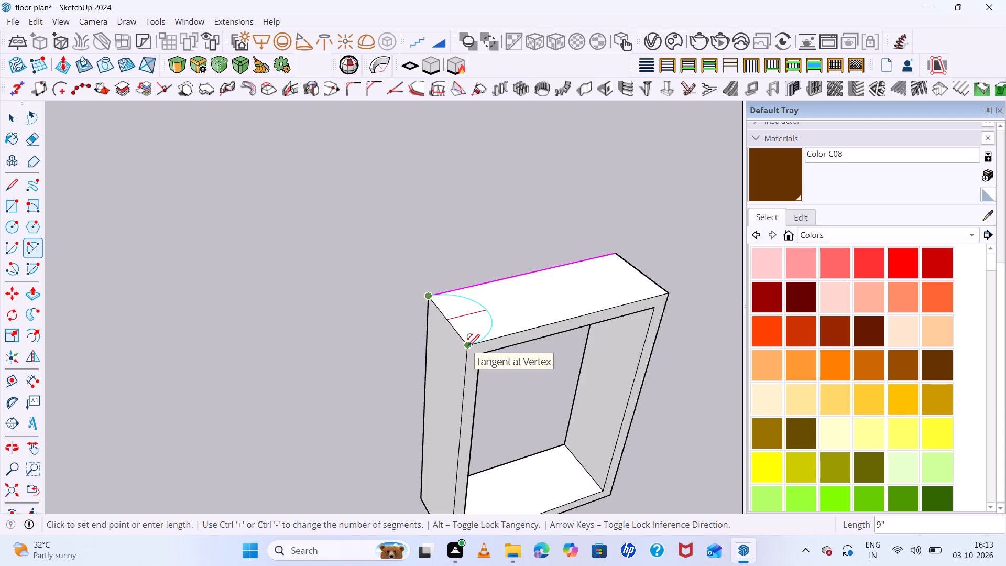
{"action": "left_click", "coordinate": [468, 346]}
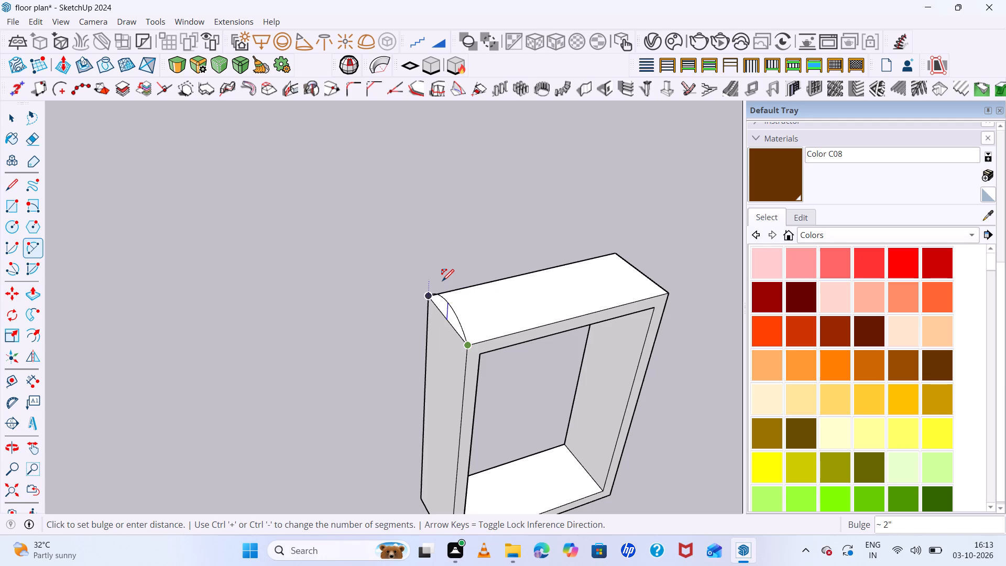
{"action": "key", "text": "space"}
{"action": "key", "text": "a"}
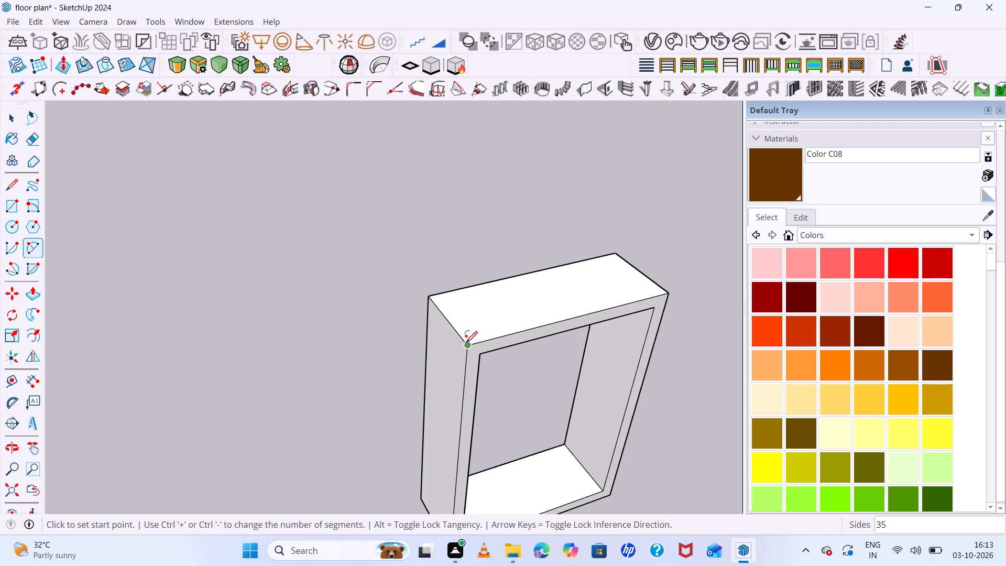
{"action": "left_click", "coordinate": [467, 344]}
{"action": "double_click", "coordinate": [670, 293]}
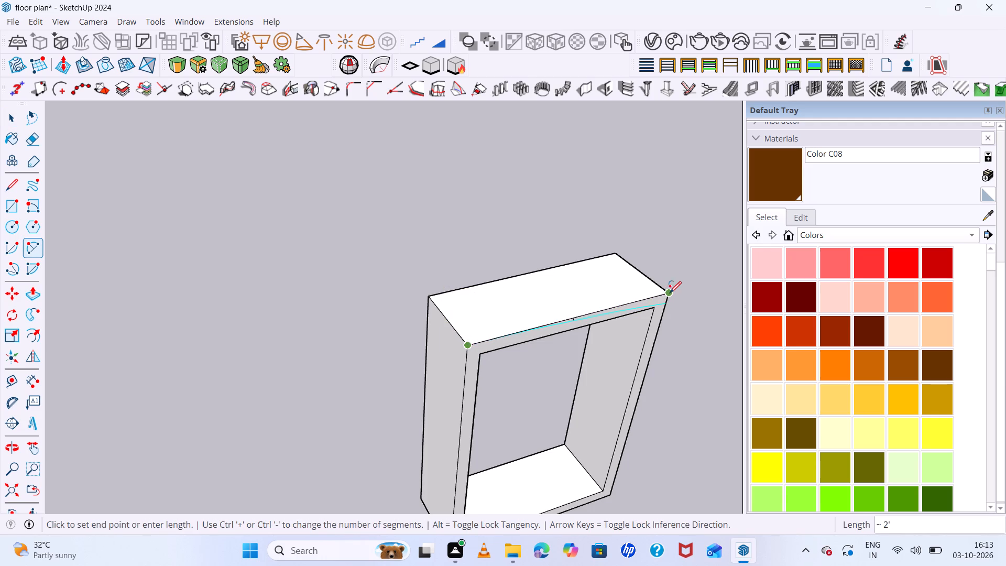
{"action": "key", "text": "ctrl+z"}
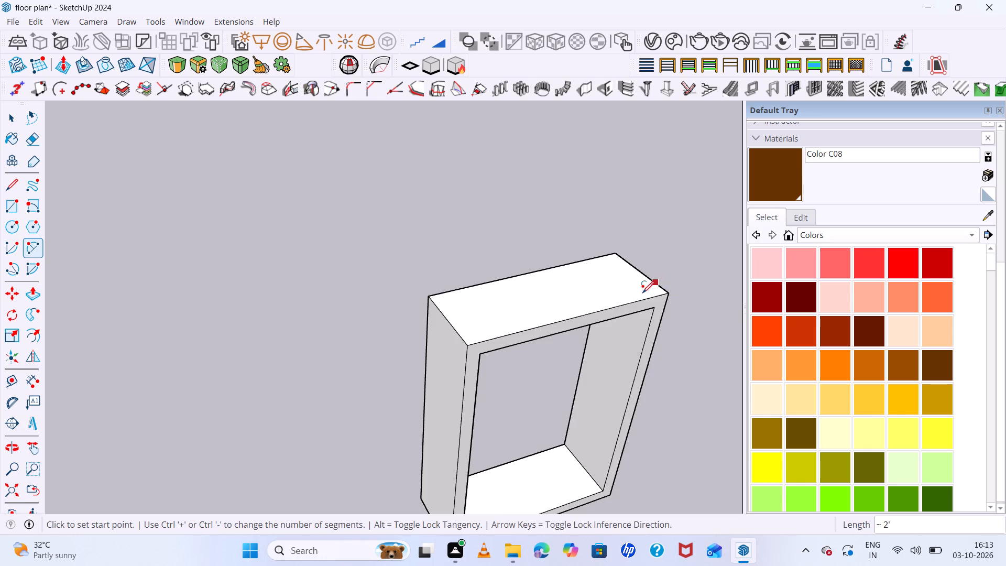
Draw an upright arc over the frame's front top edge, spanning corner to corner (about 2') with a bulge of about 3".
{"action": "left_click", "coordinate": [467, 345]}
{"action": "left_click", "coordinate": [672, 292]}
{"action": "scroll", "coordinate": [651, 269], "scroll_direction": "down", "scroll_amount": 4}
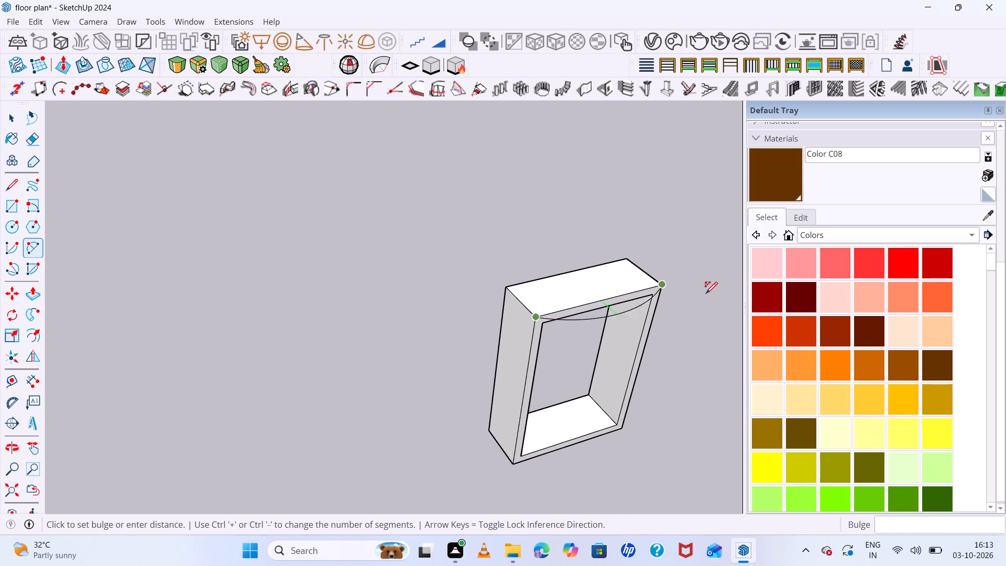
{"action": "scroll", "coordinate": [692, 294], "scroll_direction": "down", "scroll_amount": 1}
{"action": "middle_click_drag", "start_coordinate": [689, 292], "coordinate": [614, 220]}
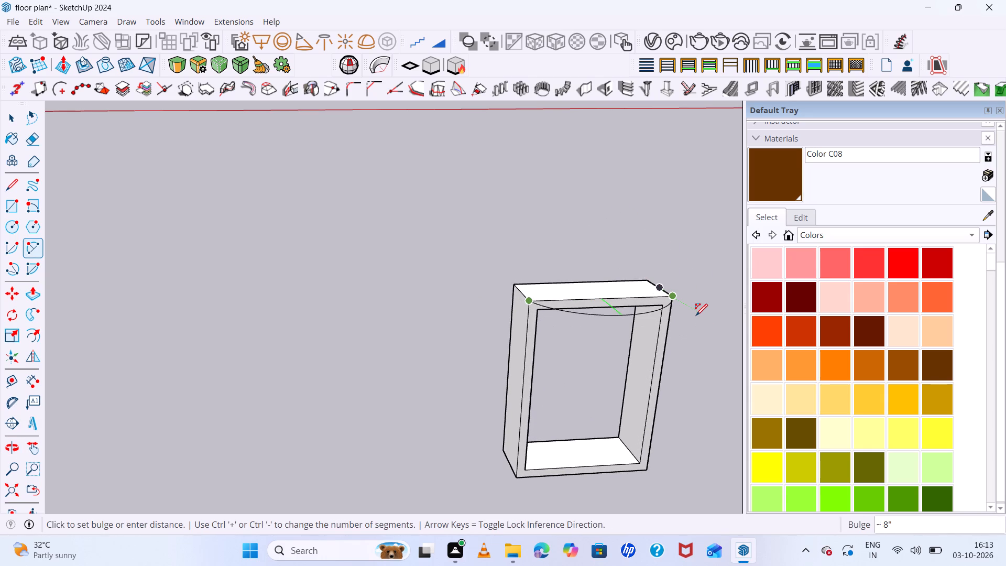
{"action": "key", "text": "Left"}
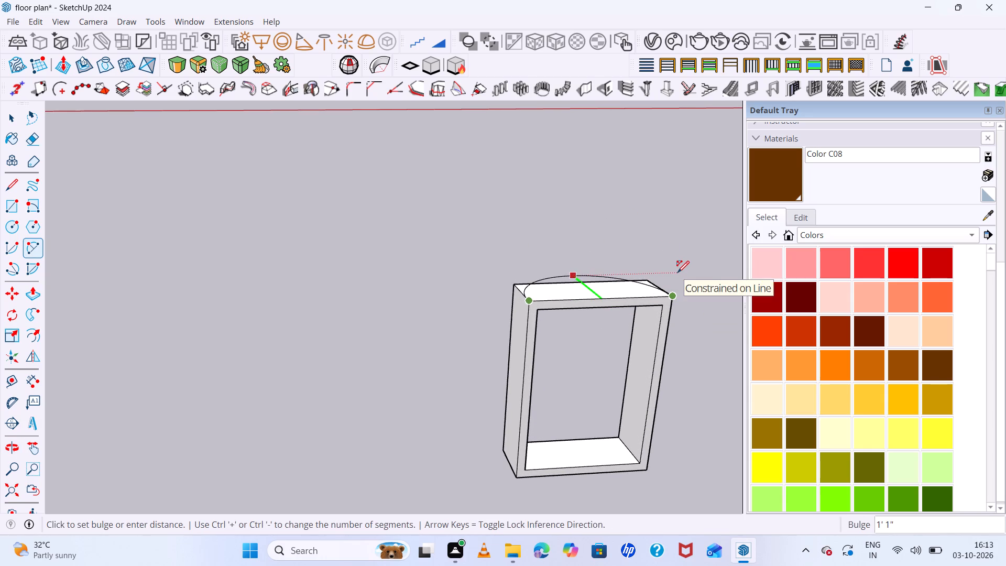
{"action": "key", "text": "Up"}
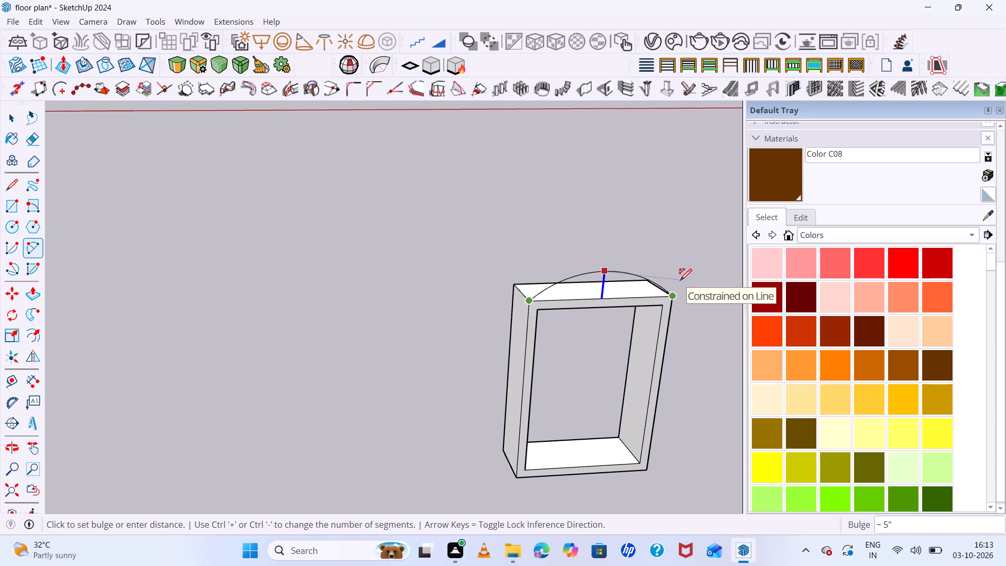
{"action": "left_click", "coordinate": [680, 289]}
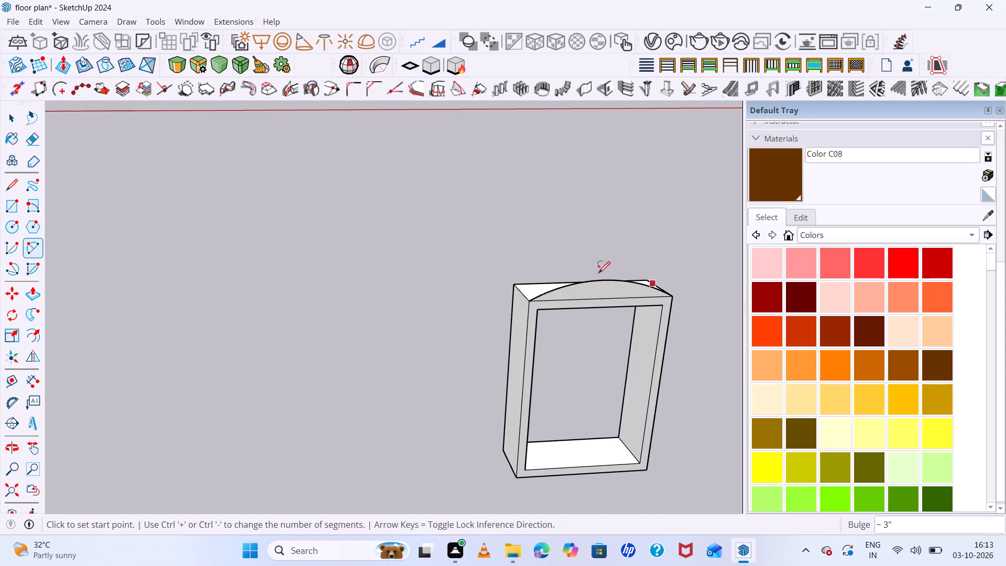
{"action": "middle_click_drag", "start_coordinate": [542, 271], "coordinate": [859, 436]}
{"action": "middle_click", "coordinate": [859, 433]}
{"action": "scroll", "coordinate": [551, 198], "scroll_direction": "up", "scroll_amount": 10}
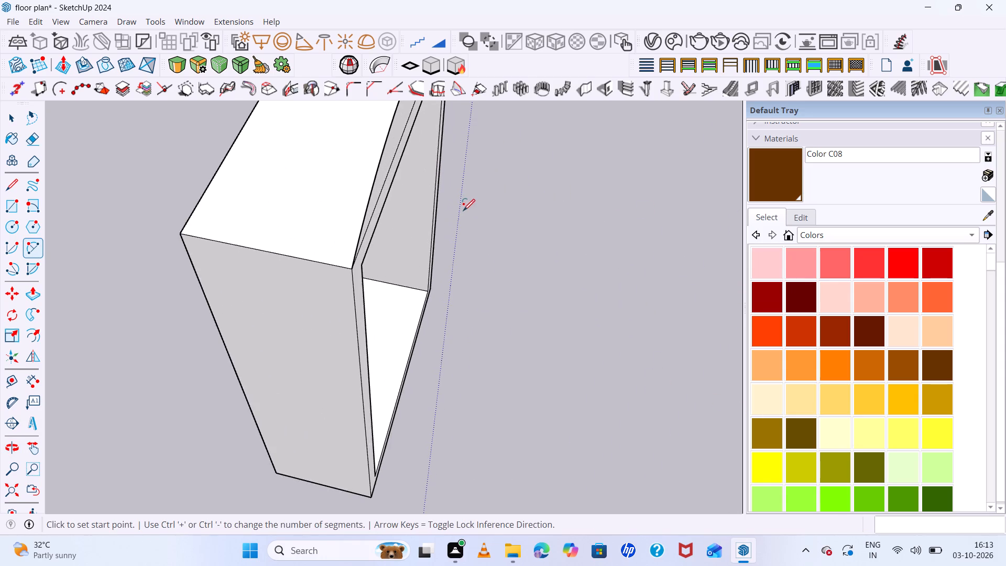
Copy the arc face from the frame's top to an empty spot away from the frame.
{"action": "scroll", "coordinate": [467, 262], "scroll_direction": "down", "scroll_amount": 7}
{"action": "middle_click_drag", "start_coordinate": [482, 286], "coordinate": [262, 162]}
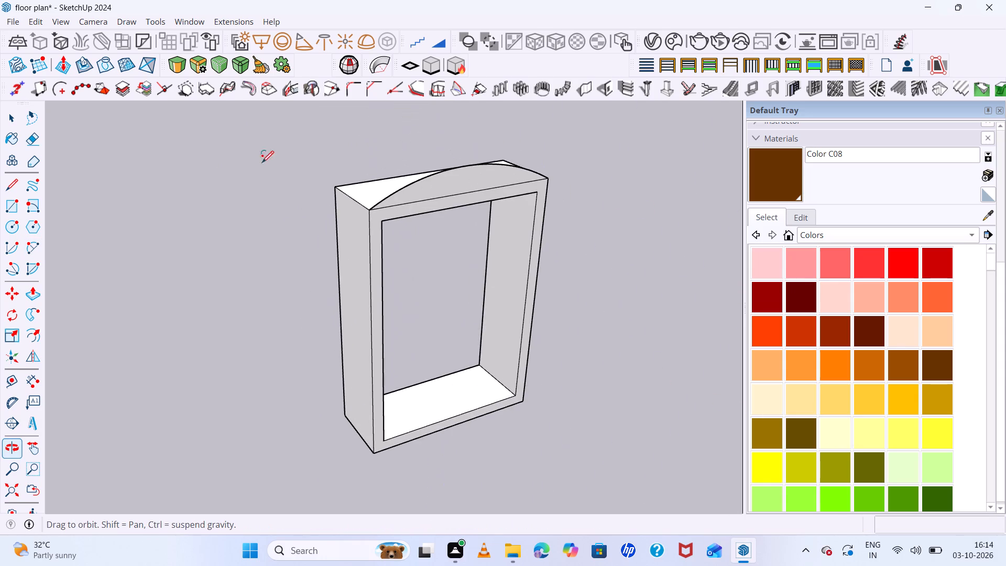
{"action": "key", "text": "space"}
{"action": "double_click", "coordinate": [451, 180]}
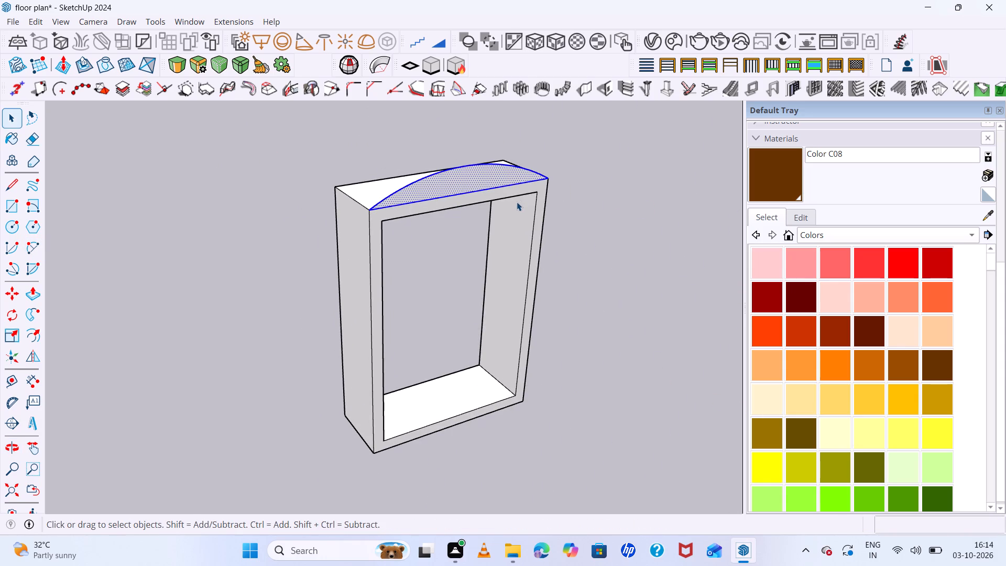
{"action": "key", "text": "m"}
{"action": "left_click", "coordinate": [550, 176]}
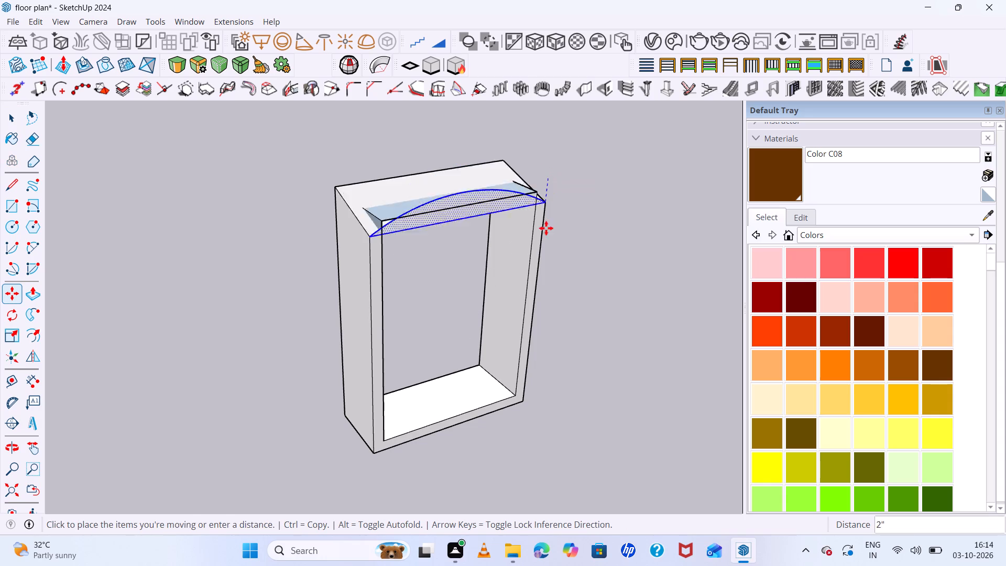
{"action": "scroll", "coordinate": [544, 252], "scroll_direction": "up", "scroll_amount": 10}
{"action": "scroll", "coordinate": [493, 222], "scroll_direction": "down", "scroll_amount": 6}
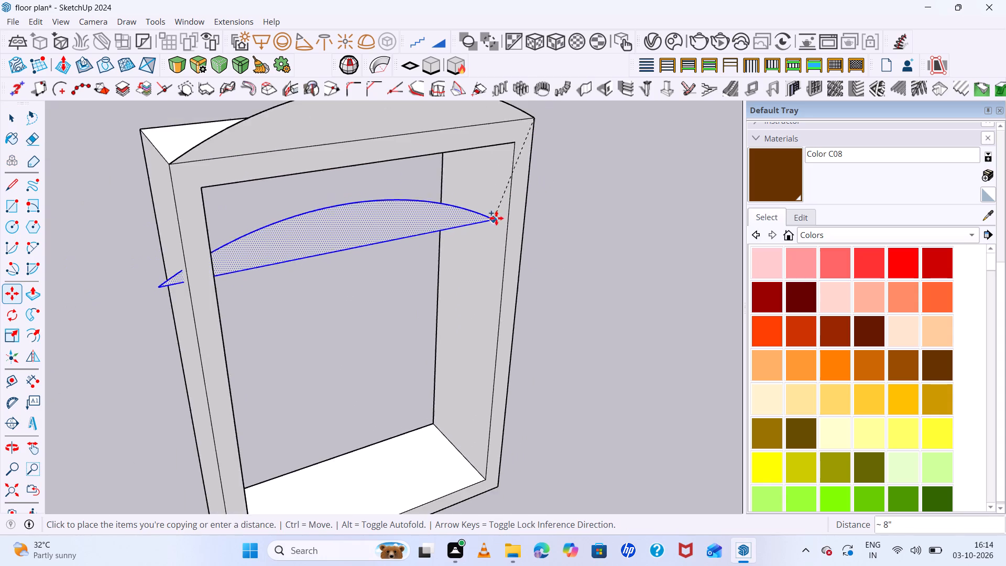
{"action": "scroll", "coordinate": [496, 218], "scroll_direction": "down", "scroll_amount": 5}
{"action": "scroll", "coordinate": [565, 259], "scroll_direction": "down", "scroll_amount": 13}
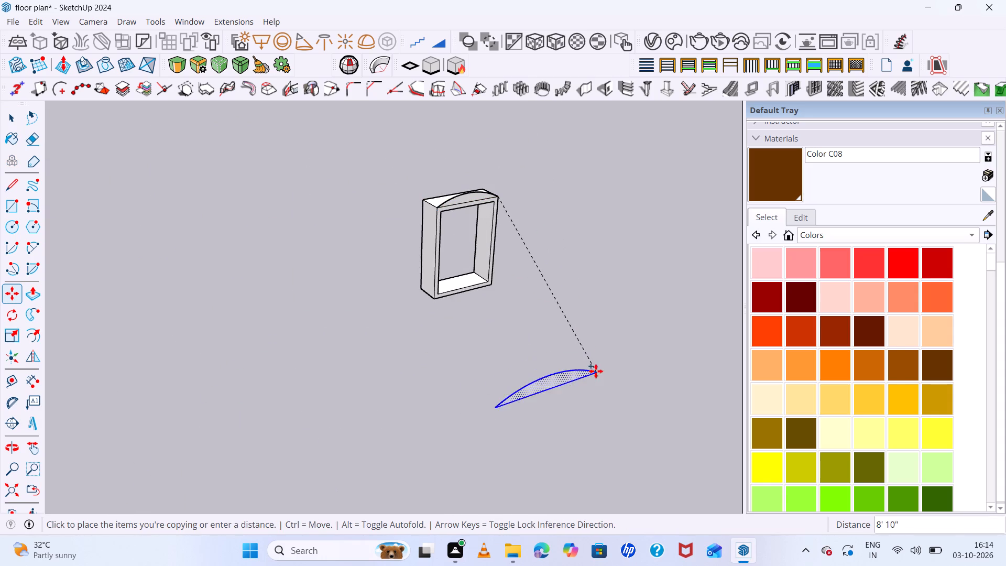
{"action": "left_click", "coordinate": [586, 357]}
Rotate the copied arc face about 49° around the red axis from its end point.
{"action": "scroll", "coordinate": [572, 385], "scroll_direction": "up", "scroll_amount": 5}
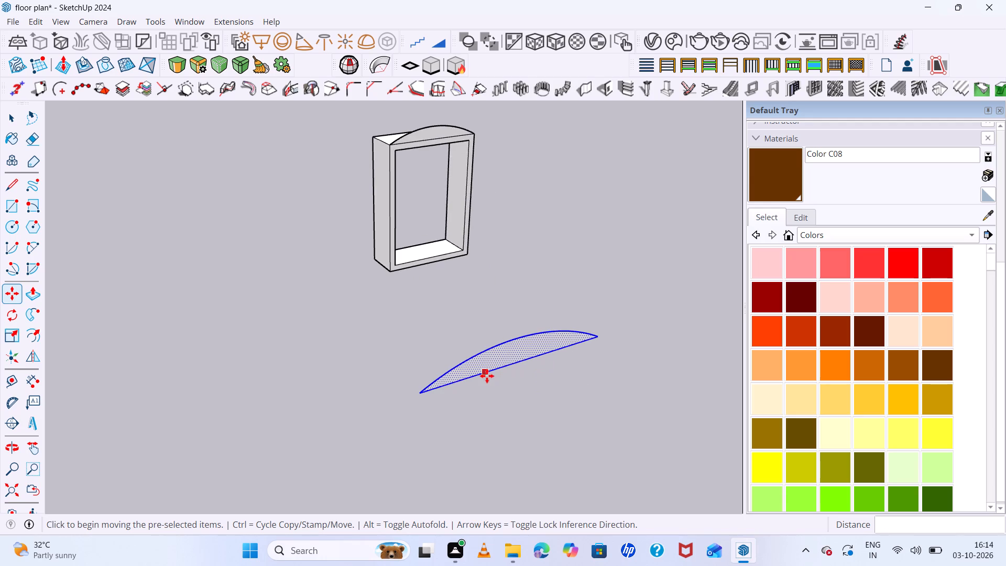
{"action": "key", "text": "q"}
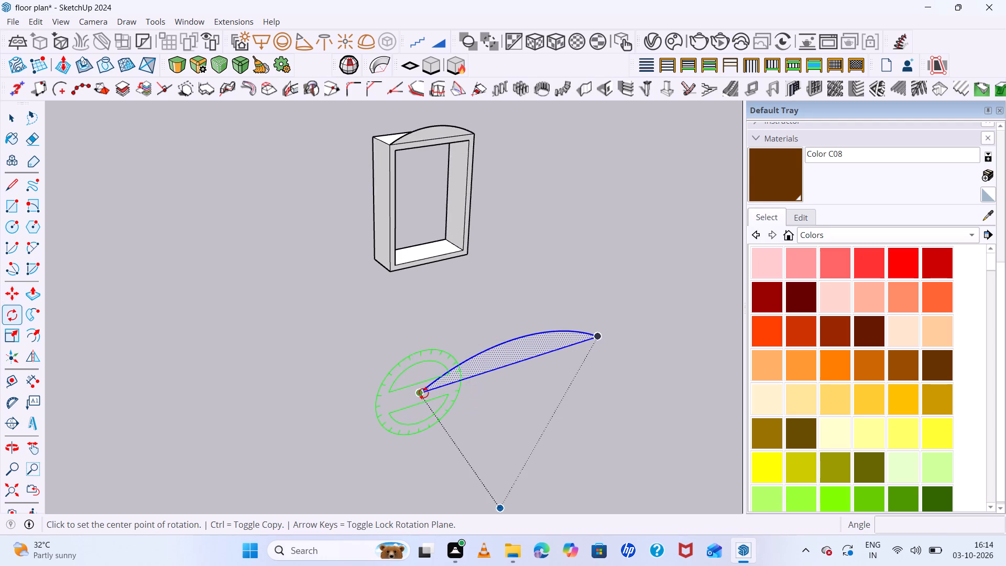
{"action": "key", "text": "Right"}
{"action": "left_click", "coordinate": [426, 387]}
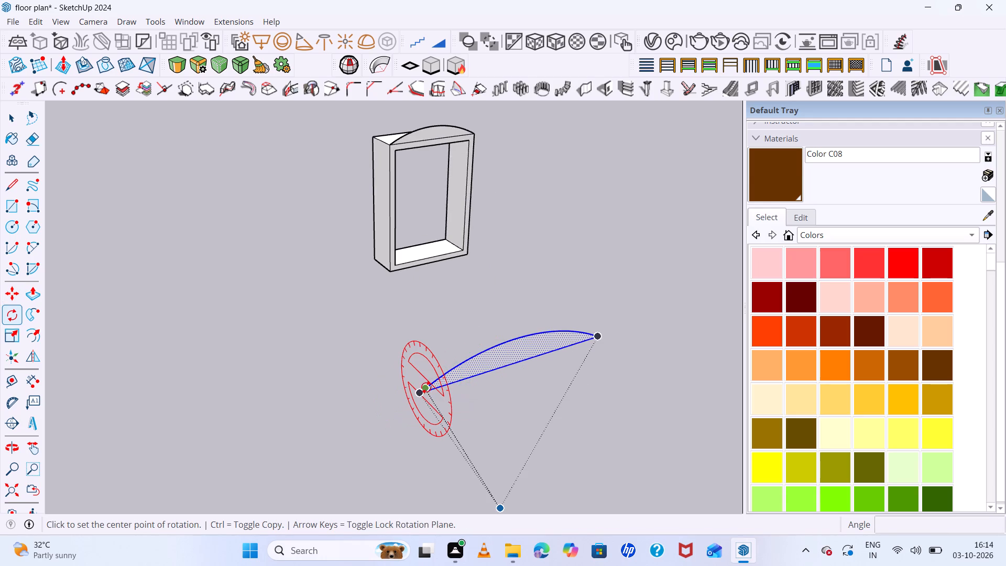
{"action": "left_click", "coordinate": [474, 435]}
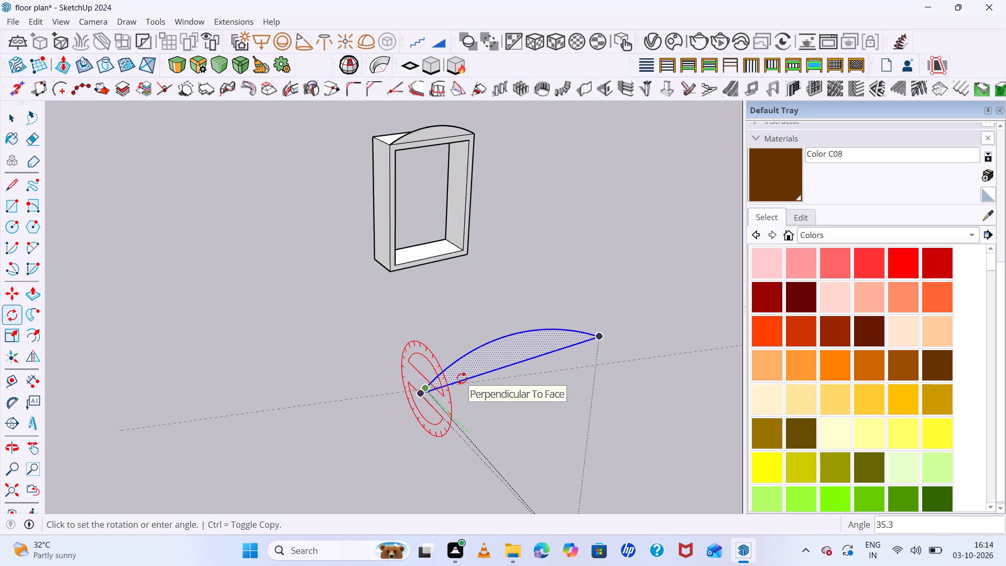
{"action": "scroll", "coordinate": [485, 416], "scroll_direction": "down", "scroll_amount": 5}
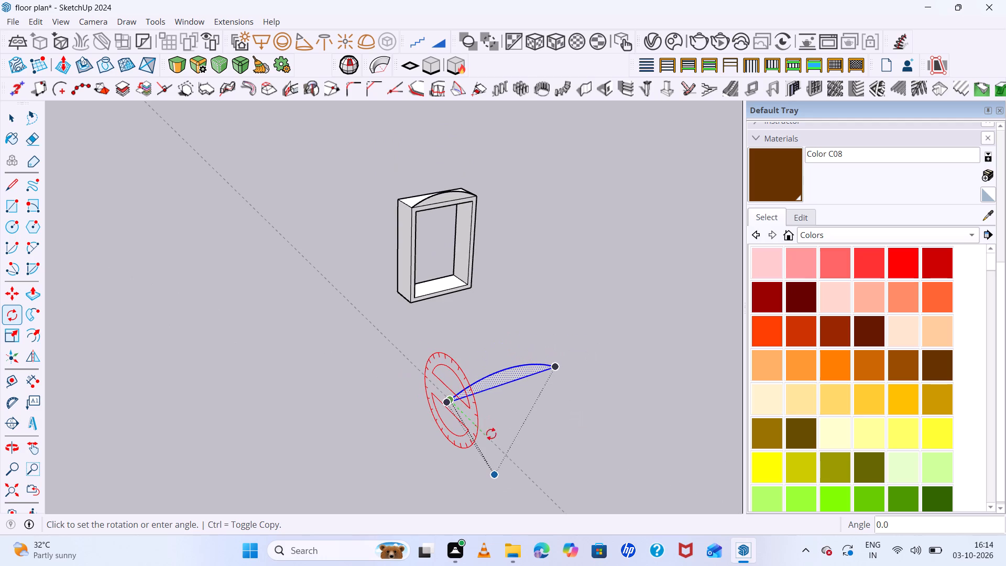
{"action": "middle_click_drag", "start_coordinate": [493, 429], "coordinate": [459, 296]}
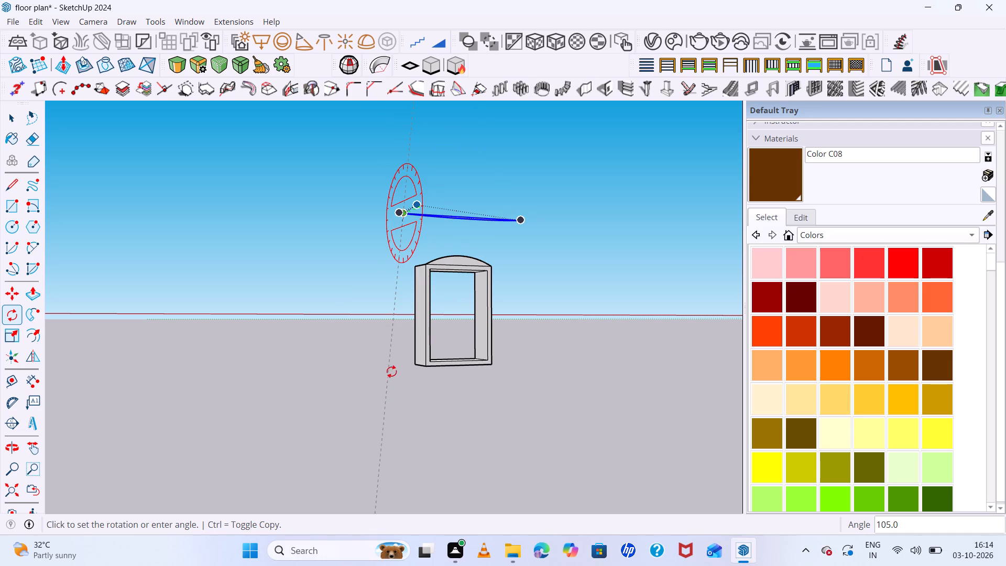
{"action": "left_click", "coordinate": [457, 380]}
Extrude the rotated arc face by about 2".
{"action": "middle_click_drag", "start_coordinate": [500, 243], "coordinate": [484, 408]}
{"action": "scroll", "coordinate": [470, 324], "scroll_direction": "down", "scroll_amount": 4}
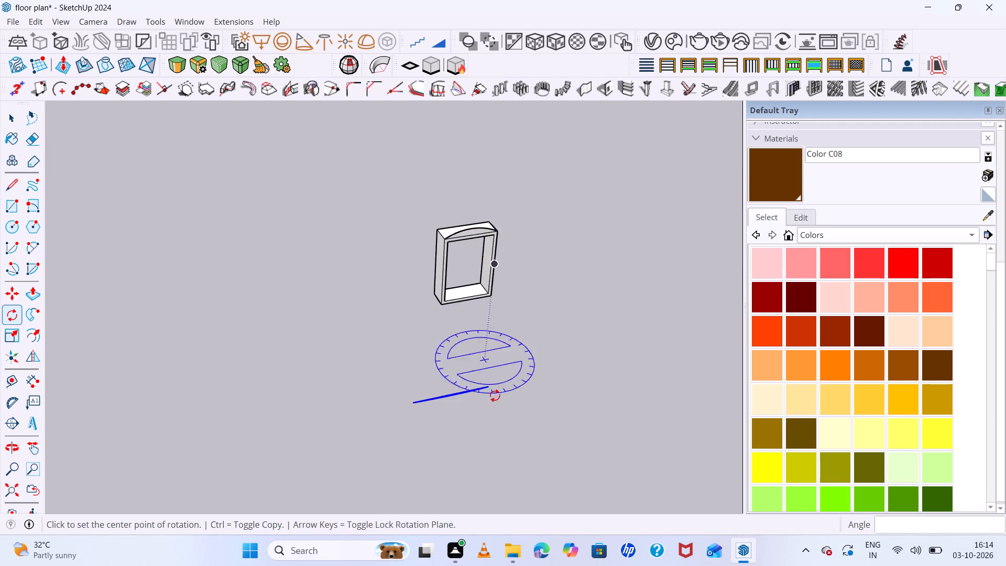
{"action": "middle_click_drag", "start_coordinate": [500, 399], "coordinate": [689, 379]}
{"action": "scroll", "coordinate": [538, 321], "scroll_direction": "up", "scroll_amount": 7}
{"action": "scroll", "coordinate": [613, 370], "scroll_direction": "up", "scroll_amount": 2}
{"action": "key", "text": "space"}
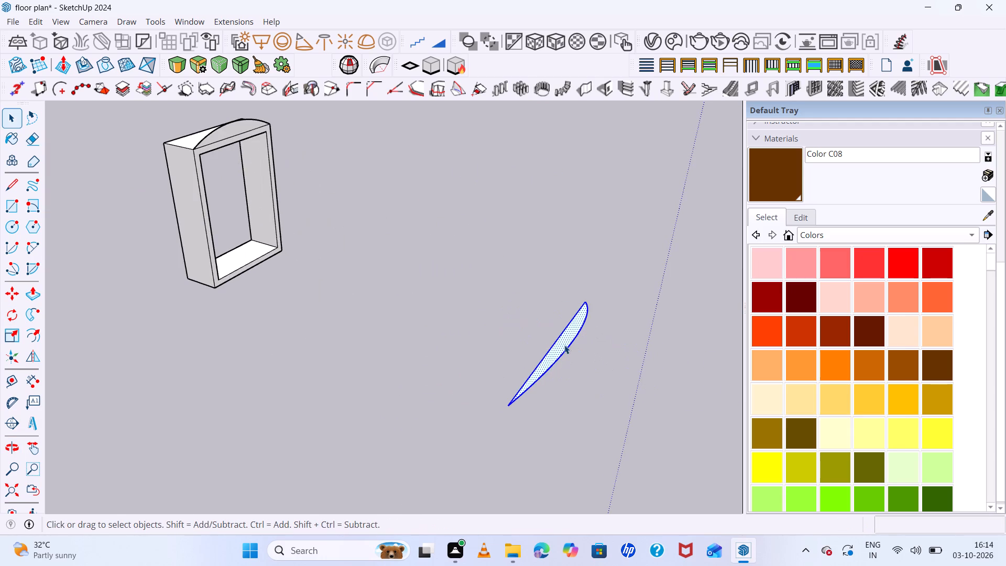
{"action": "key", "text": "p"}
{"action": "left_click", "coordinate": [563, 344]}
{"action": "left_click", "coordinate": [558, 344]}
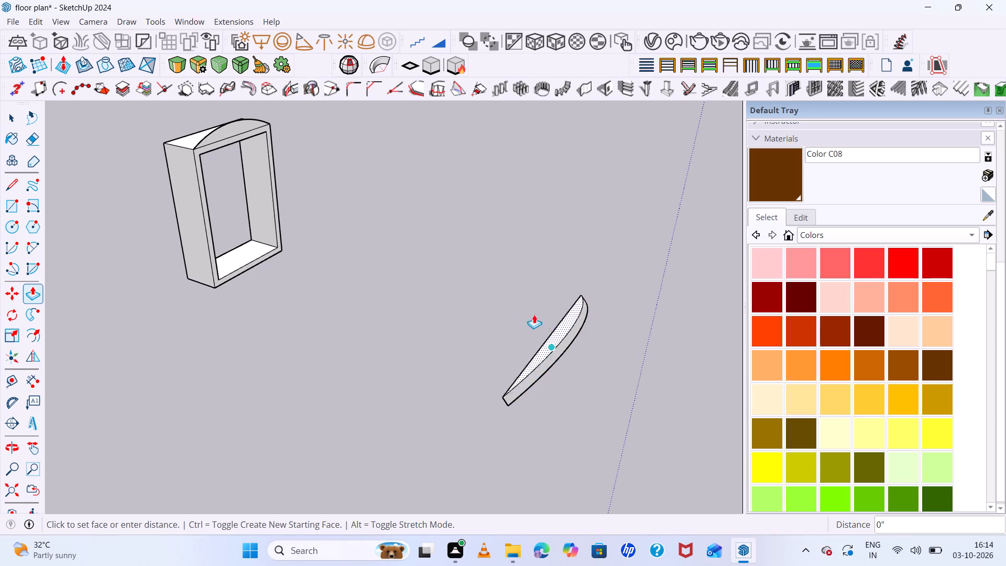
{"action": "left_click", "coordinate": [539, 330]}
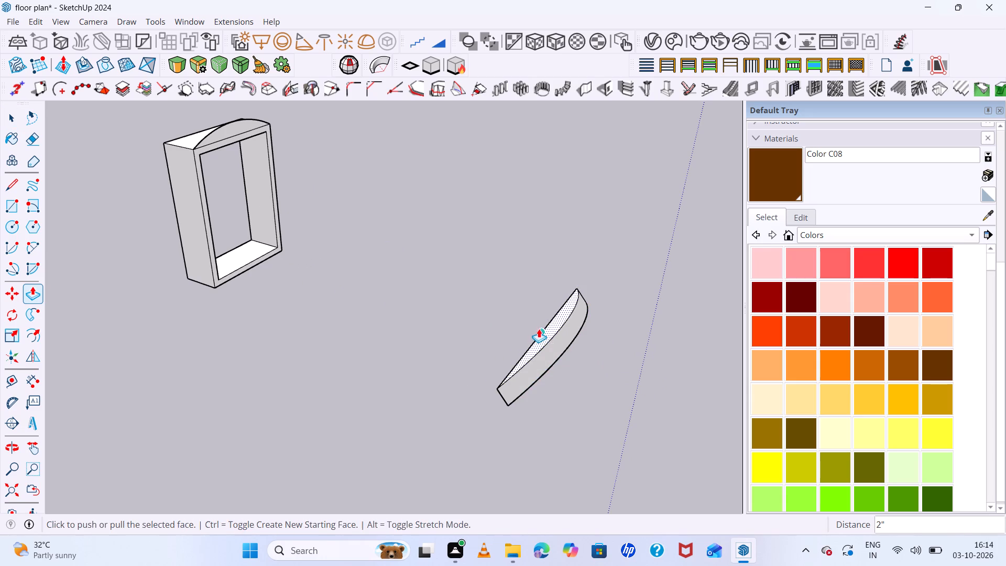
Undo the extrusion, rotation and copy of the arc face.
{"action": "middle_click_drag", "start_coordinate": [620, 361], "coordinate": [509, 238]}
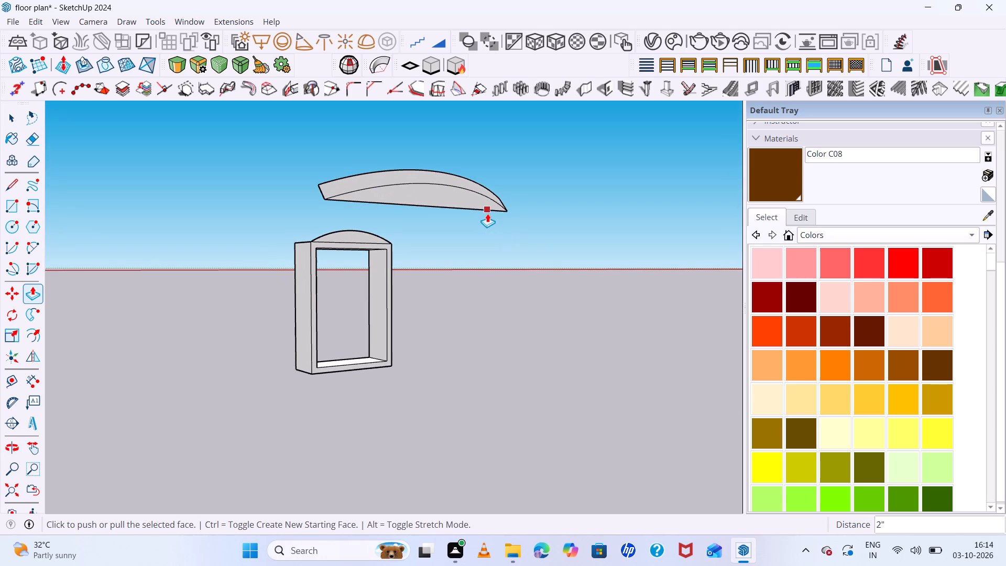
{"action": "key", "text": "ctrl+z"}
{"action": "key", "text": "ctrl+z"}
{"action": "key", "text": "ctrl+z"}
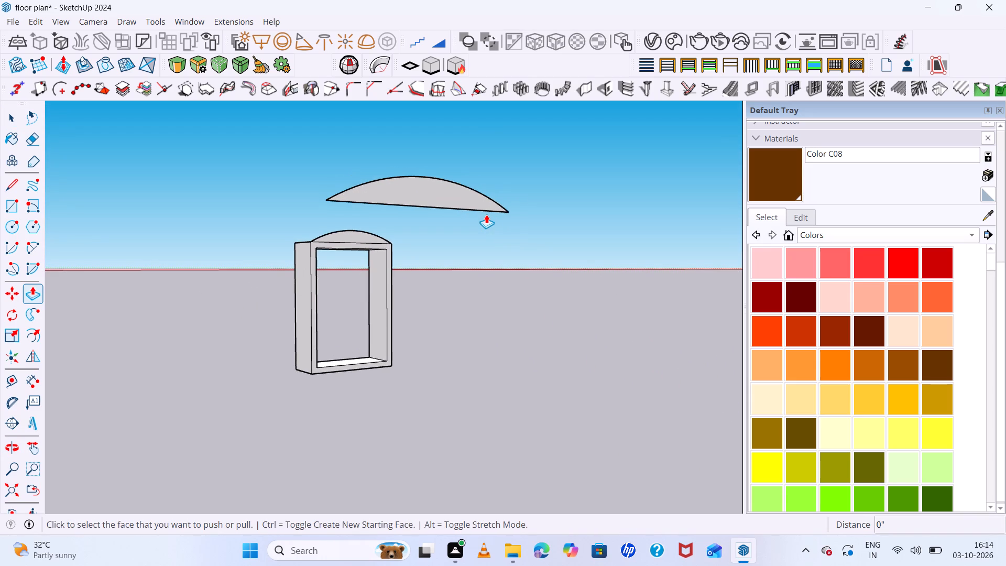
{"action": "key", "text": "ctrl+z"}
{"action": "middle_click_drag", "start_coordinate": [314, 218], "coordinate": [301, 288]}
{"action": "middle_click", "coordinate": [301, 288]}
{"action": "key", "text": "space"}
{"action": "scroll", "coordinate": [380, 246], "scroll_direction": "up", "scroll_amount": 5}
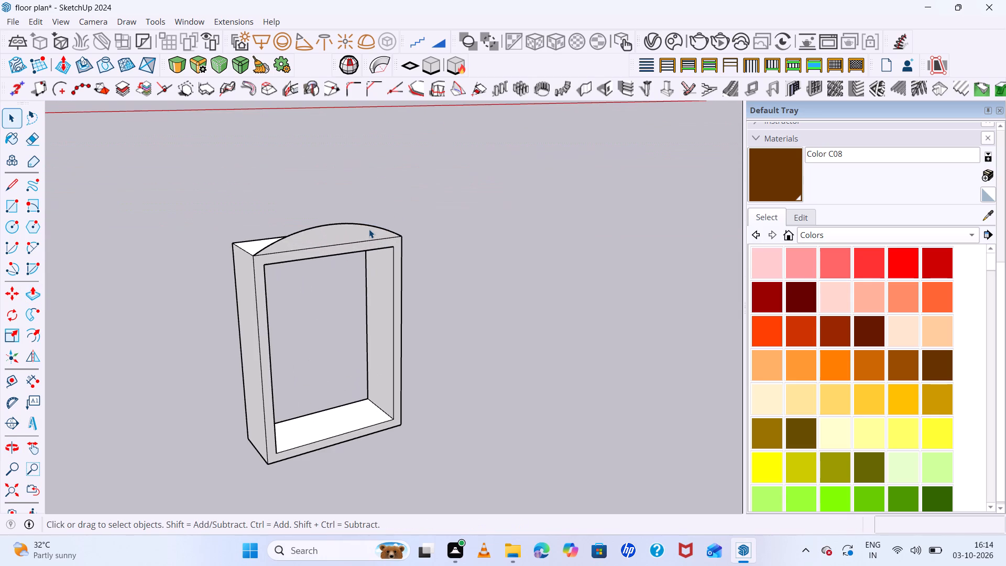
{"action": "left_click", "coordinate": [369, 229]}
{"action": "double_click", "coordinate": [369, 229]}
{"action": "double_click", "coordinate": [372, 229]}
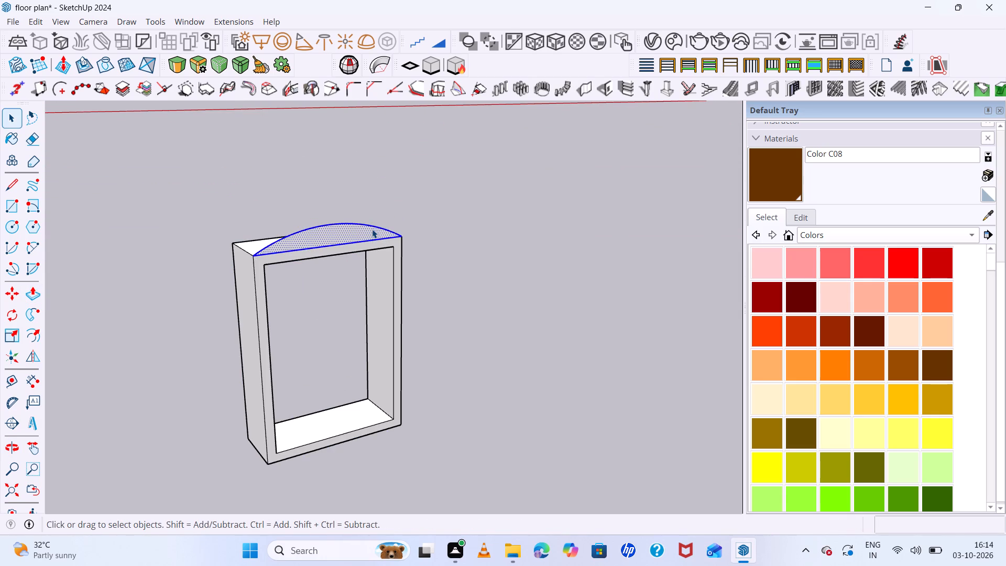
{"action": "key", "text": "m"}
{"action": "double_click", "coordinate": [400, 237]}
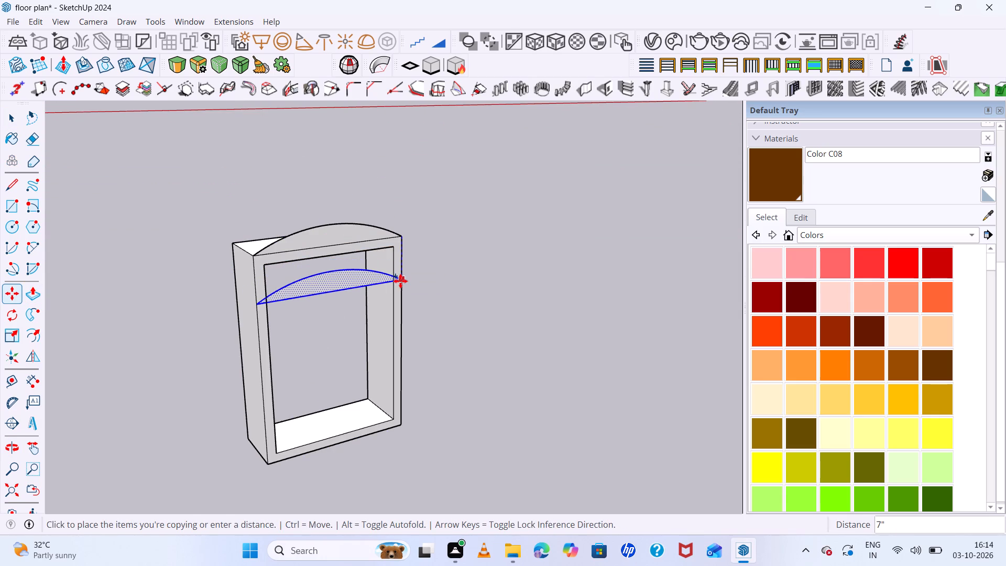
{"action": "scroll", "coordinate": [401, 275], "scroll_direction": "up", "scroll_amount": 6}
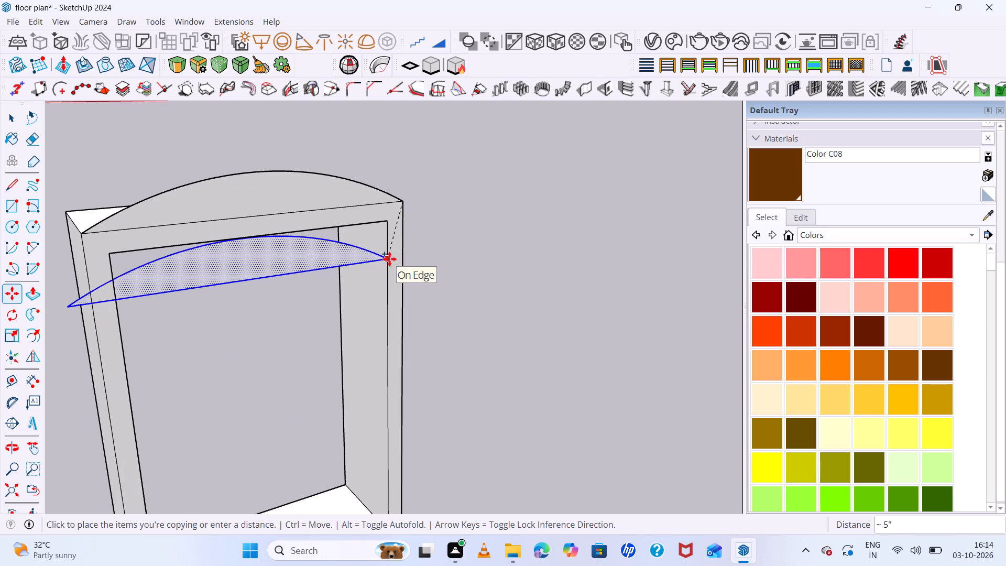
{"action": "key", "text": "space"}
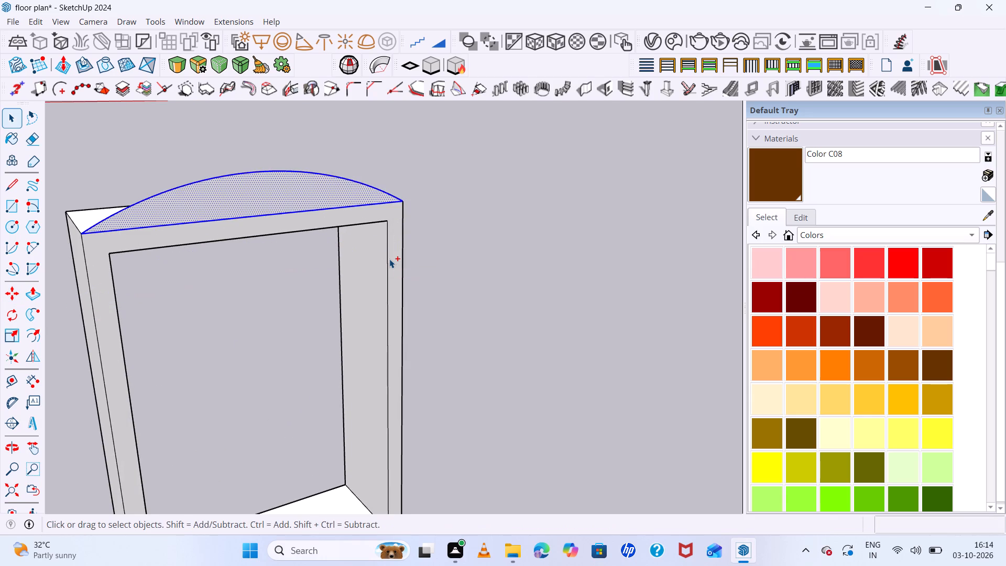
Undo the arc drawn over the frame's front top edge, leaving the plain rectangular frame.
{"action": "key", "text": "ctrl+z"}
{"action": "key", "text": "ctrl+z"}
{"action": "scroll", "coordinate": [387, 246], "scroll_direction": "down", "scroll_amount": 4}
{"action": "left_click", "coordinate": [475, 213]}
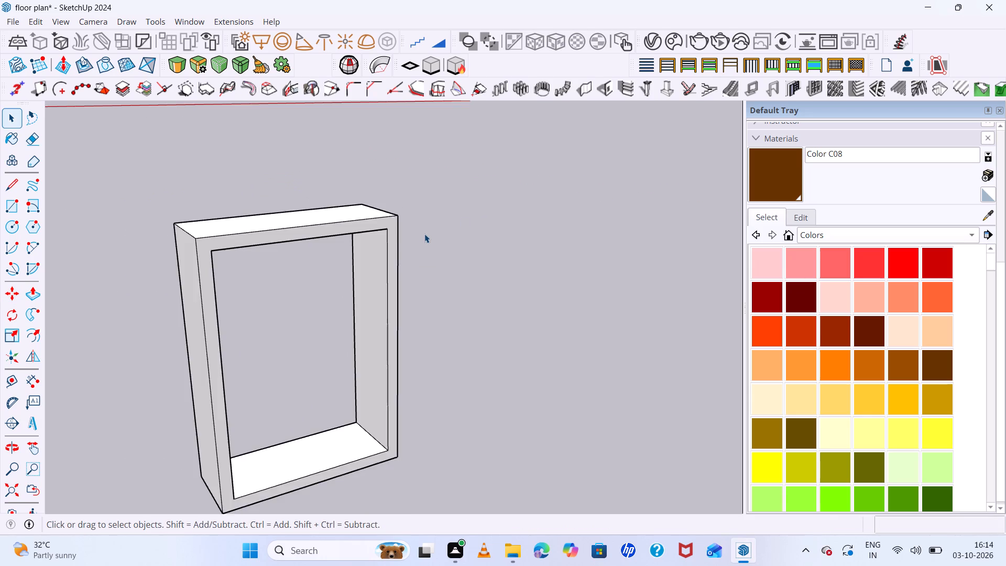
Examine the plain rectangular frame's opening and inner sides from eye level.
{"action": "scroll", "coordinate": [420, 234], "scroll_direction": "down", "scroll_amount": 6}
{"action": "middle_click_drag", "start_coordinate": [441, 261], "coordinate": [240, 167]}
{"action": "scroll", "coordinate": [311, 218], "scroll_direction": "up", "scroll_amount": 5}
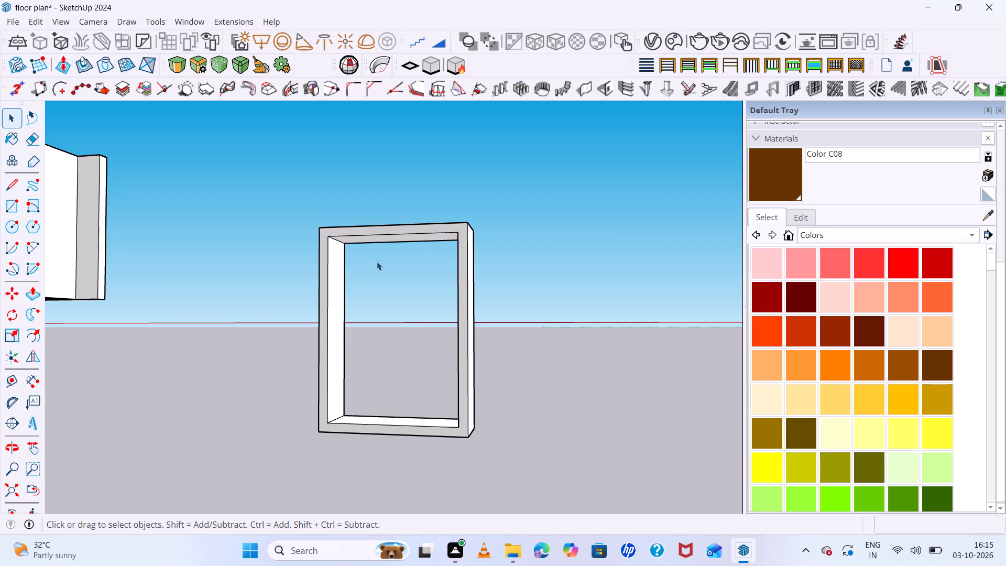
{"action": "middle_click", "coordinate": [392, 268]}
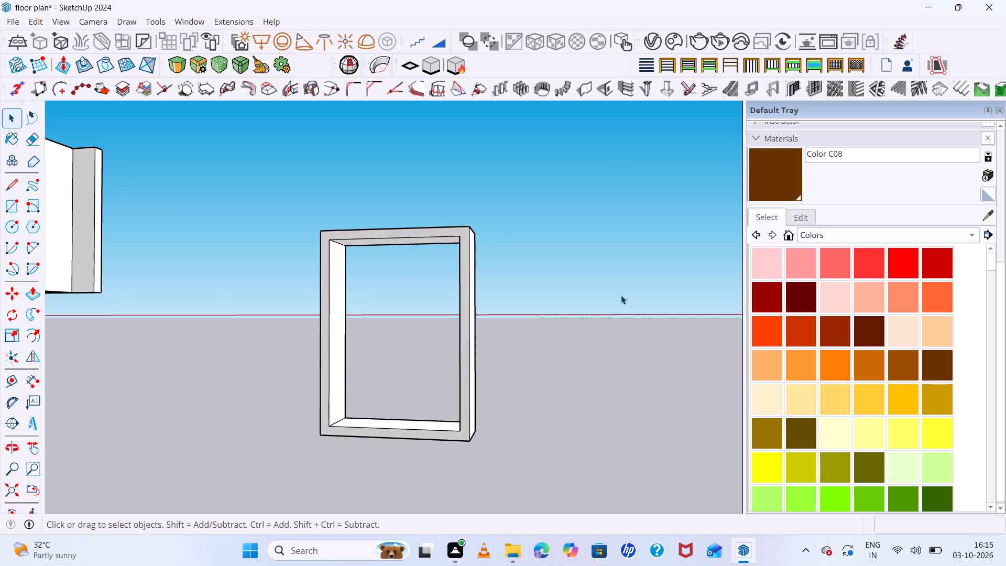
{"action": "scroll", "coordinate": [343, 268], "scroll_direction": "down", "scroll_amount": 2}
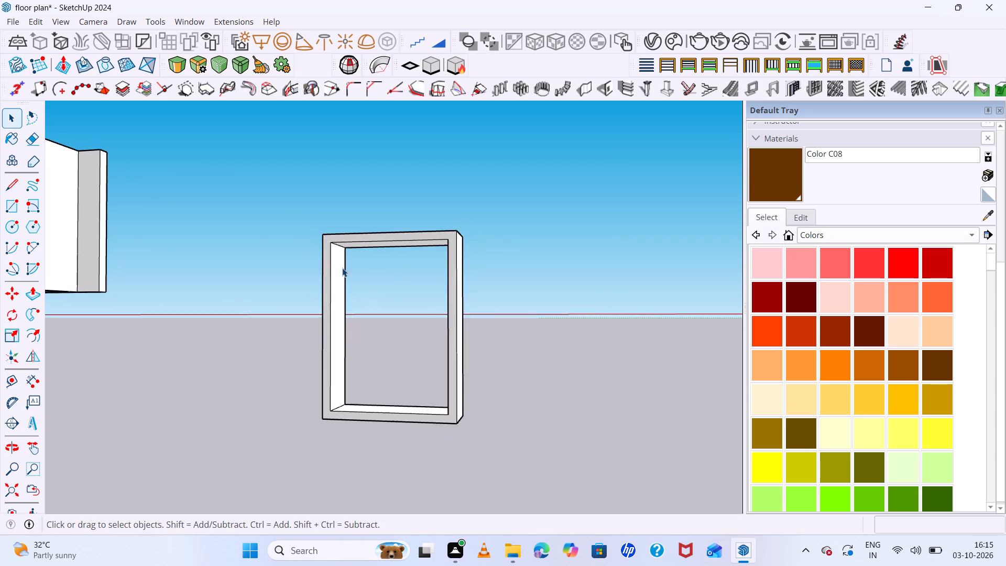
{"action": "scroll", "coordinate": [342, 268], "scroll_direction": "down", "scroll_amount": 5}
{"action": "scroll", "coordinate": [344, 260], "scroll_direction": "up", "scroll_amount": 6}
{"action": "middle_click_drag", "start_coordinate": [407, 348], "coordinate": [443, 351]}
{"action": "middle_click_drag", "start_coordinate": [442, 351], "coordinate": [425, 342]}
{"action": "scroll", "coordinate": [379, 286], "scroll_direction": "up", "scroll_amount": 3}
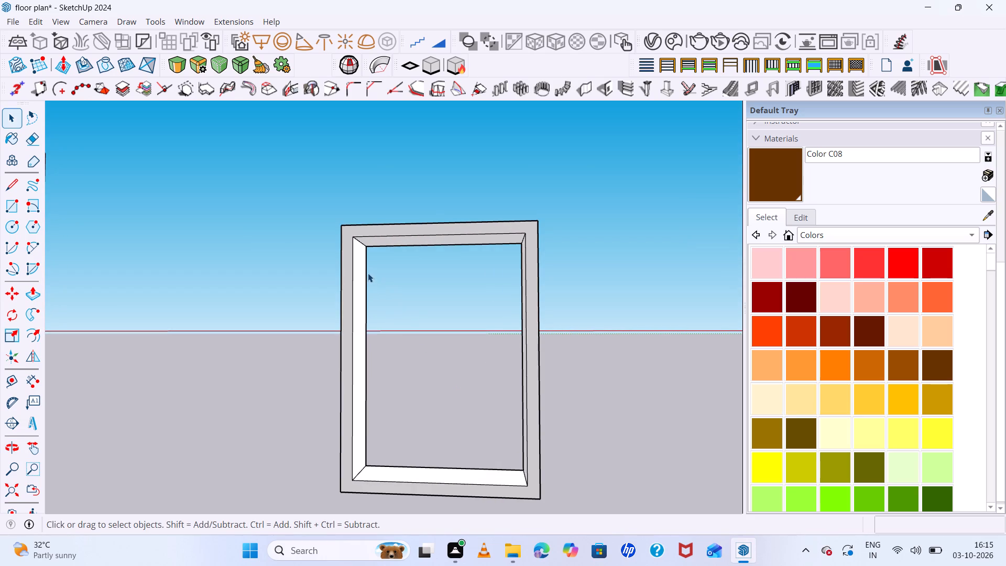
{"action": "scroll", "coordinate": [367, 251], "scroll_direction": "down", "scroll_amount": 6}
{"action": "scroll", "coordinate": [413, 275], "scroll_direction": "down", "scroll_amount": 1}
Copy the frame's top face straight down along the blue axis by about 6' 2".
{"action": "middle_click_drag", "start_coordinate": [437, 282], "coordinate": [471, 410]}
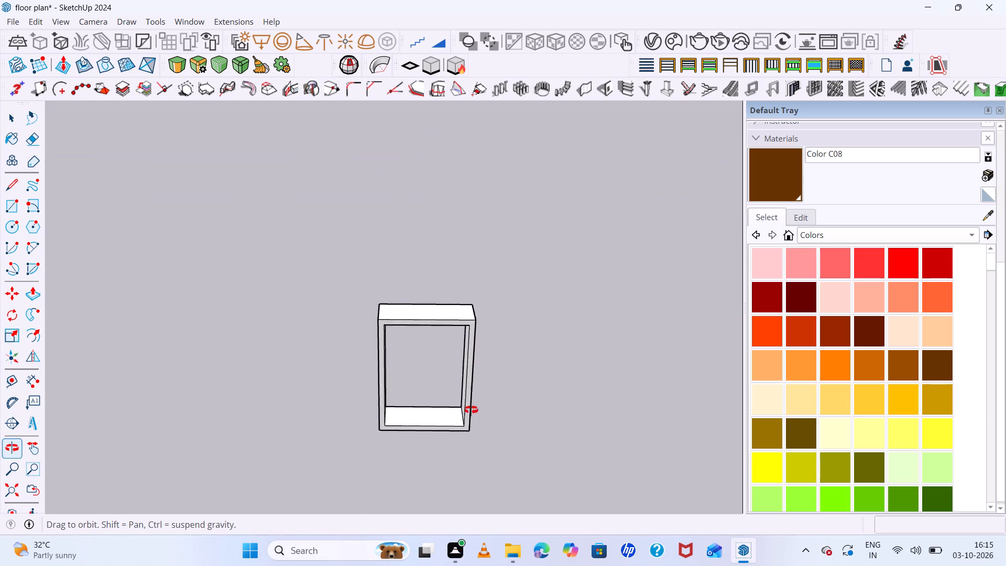
{"action": "middle_click_drag", "start_coordinate": [471, 410], "coordinate": [473, 415]}
{"action": "middle_click", "coordinate": [473, 417]}
{"action": "middle_click", "coordinate": [473, 418]}
{"action": "middle_click_drag", "start_coordinate": [409, 363], "coordinate": [443, 477]}
{"action": "left_click", "coordinate": [346, 223]}
{"action": "key", "text": "m"}
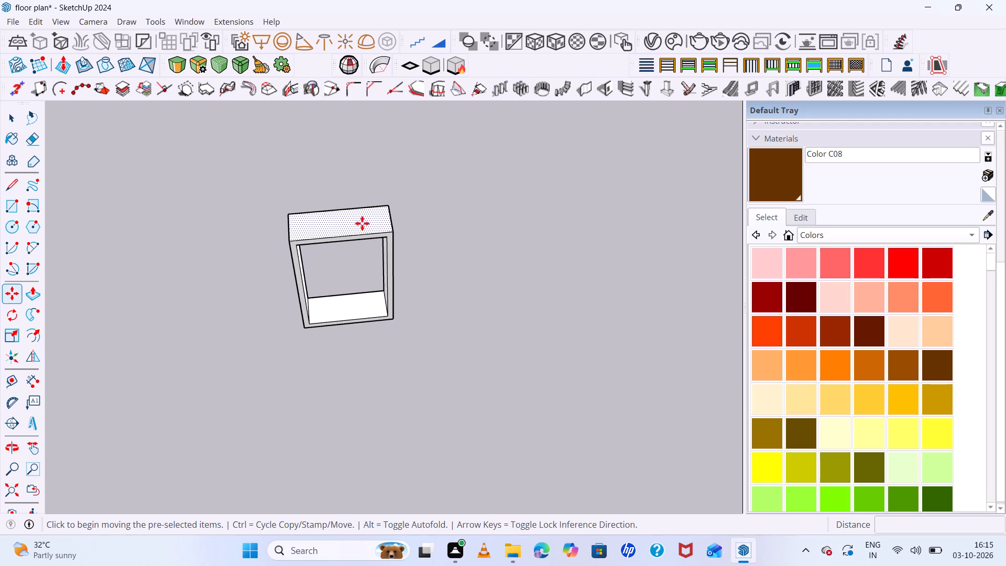
{"action": "left_click", "coordinate": [391, 230]}
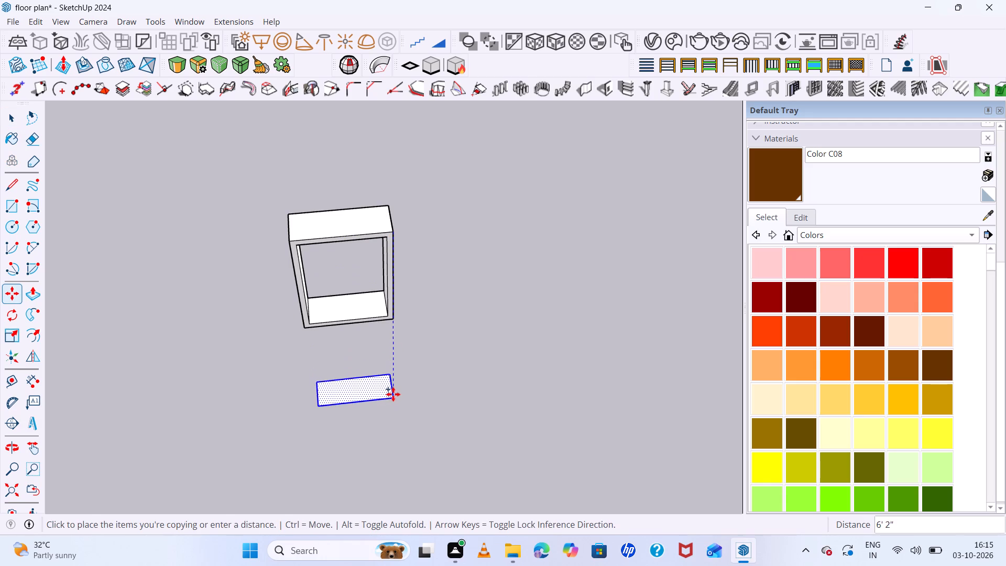
{"action": "left_click", "coordinate": [394, 394]}
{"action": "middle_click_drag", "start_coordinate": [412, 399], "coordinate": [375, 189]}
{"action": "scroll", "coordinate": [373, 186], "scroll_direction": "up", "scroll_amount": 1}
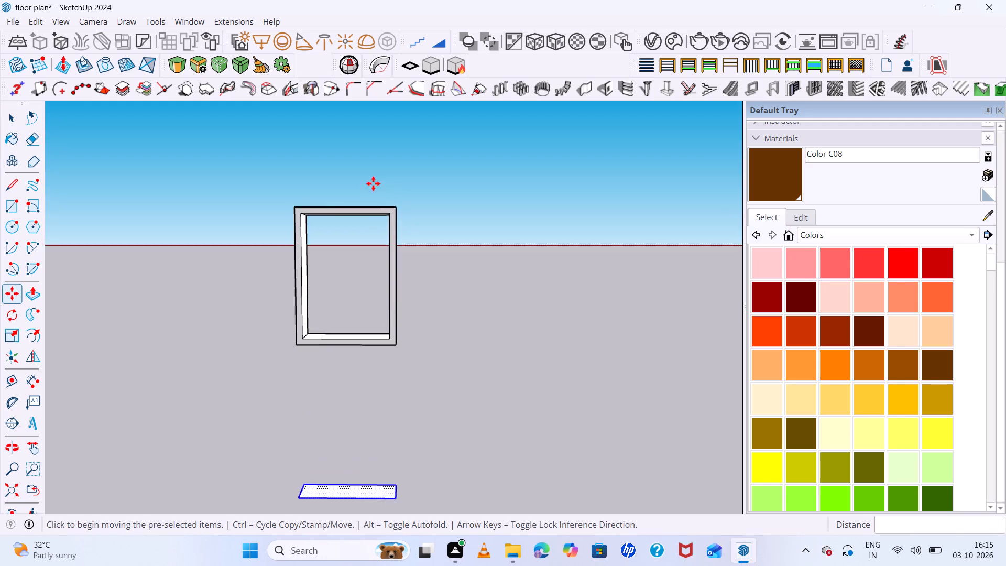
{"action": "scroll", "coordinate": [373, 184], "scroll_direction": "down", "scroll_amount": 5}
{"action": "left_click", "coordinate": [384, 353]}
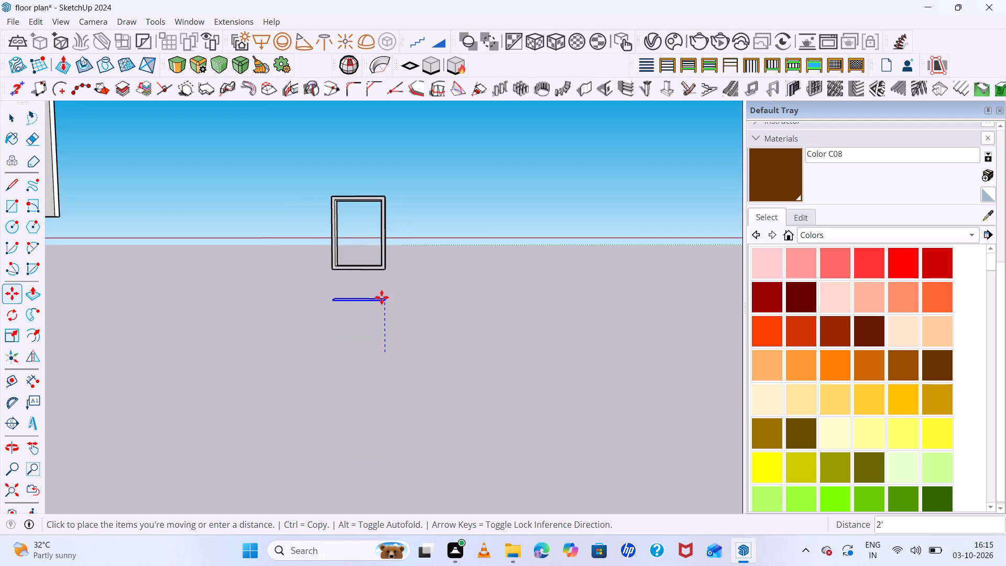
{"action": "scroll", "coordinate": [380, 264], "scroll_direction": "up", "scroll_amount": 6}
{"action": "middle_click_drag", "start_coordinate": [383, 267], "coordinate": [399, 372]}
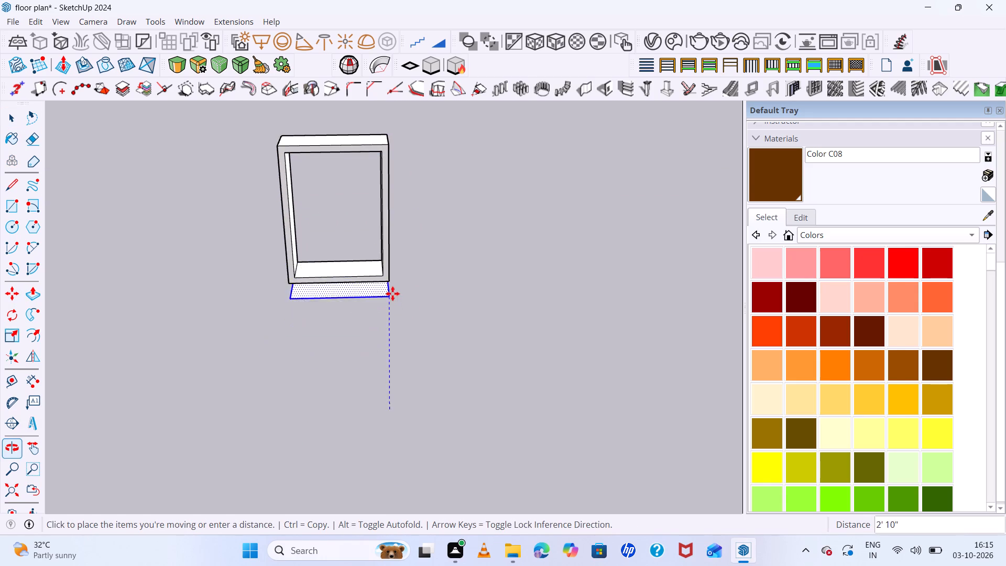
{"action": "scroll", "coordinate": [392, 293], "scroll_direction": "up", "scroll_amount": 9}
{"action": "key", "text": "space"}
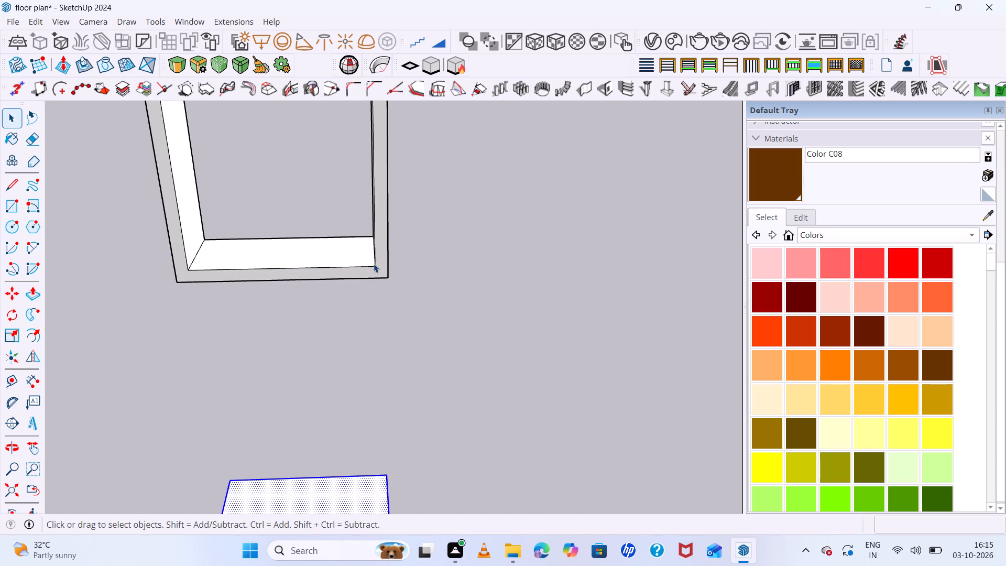
Copy the frame's inner bottom face up to the opening's top edge and divide the distance into 8 equally spaced copies.
{"action": "left_click", "coordinate": [323, 248]}
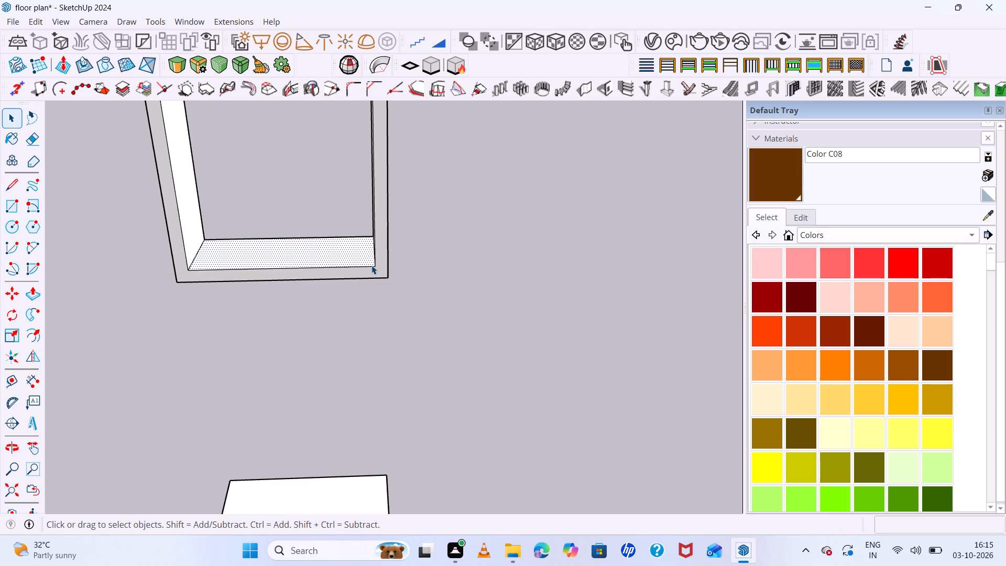
{"action": "key", "text": "m"}
{"action": "left_click", "coordinate": [376, 268]}
{"action": "scroll", "coordinate": [378, 250], "scroll_direction": "down", "scroll_amount": 5}
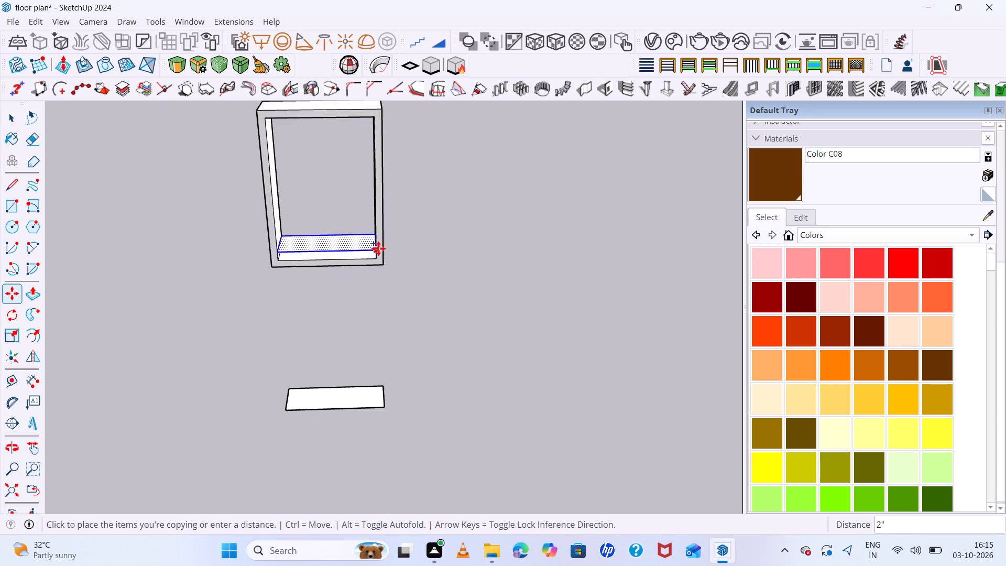
{"action": "scroll", "coordinate": [378, 248], "scroll_direction": "down", "scroll_amount": 7}
{"action": "scroll", "coordinate": [375, 171], "scroll_direction": "up", "scroll_amount": 5}
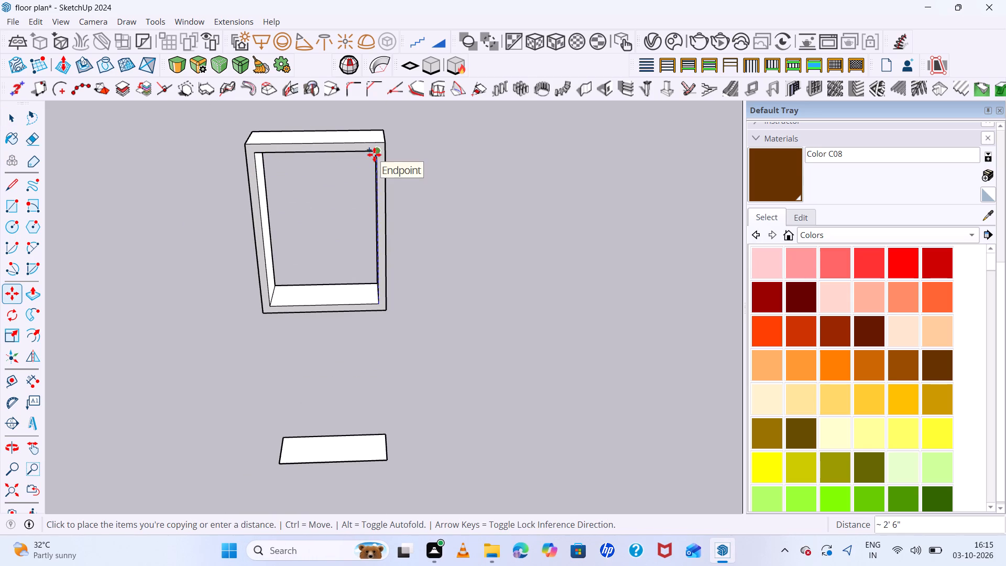
{"action": "left_click", "coordinate": [374, 155]}
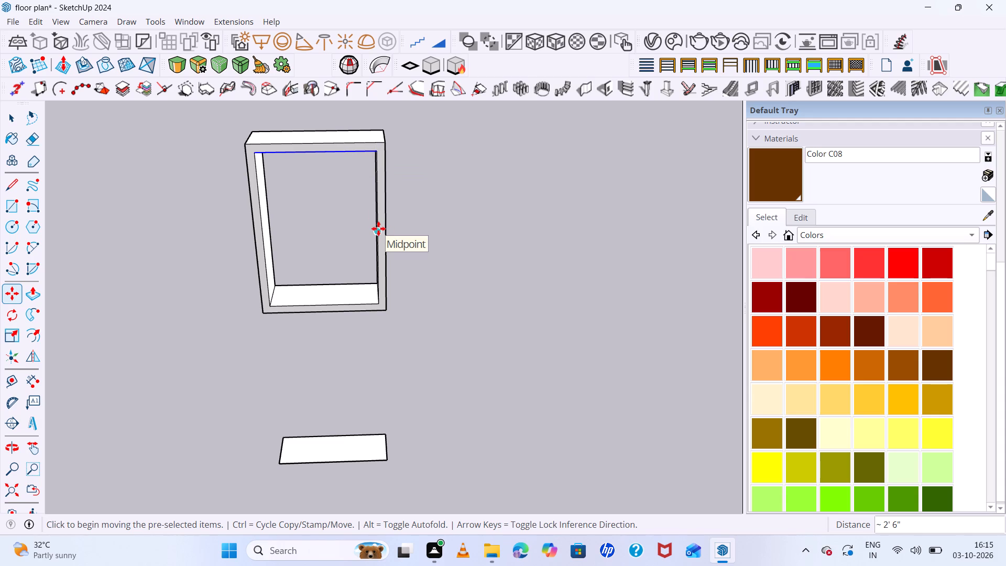
{"action": "key", "text": "8"}
{"action": "key", "text": "slash"}
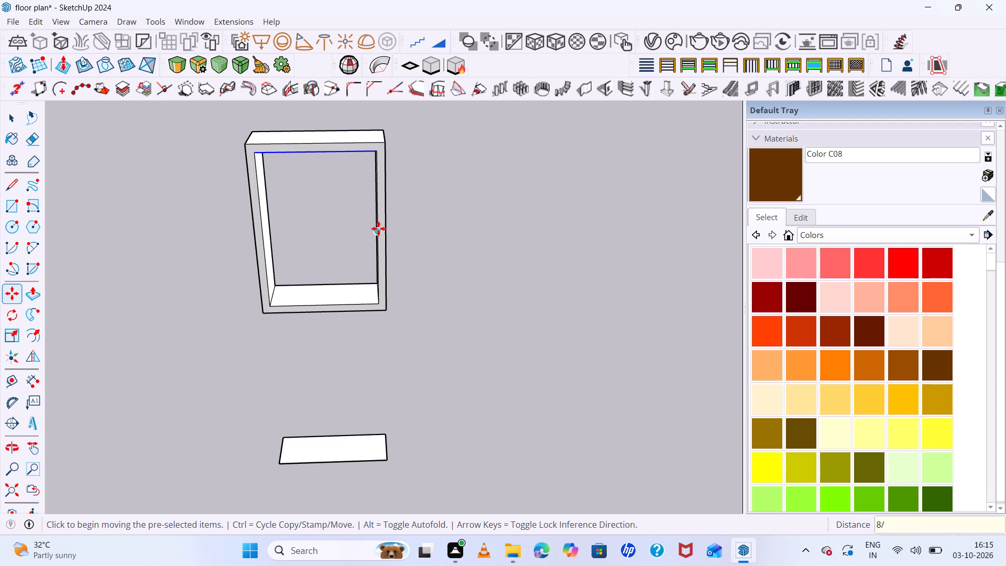
{"action": "key", "text": "Return"}
{"action": "scroll", "coordinate": [298, 233], "scroll_direction": "down", "scroll_amount": 7}
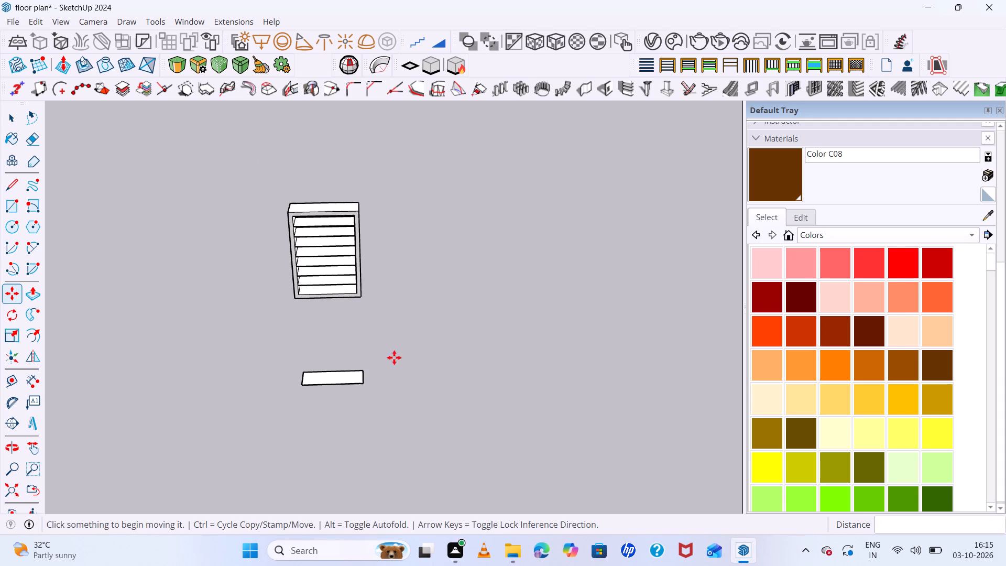
Delete the spare face copy lying below the frame.
{"action": "middle_click_drag", "start_coordinate": [401, 357], "coordinate": [387, 377]}
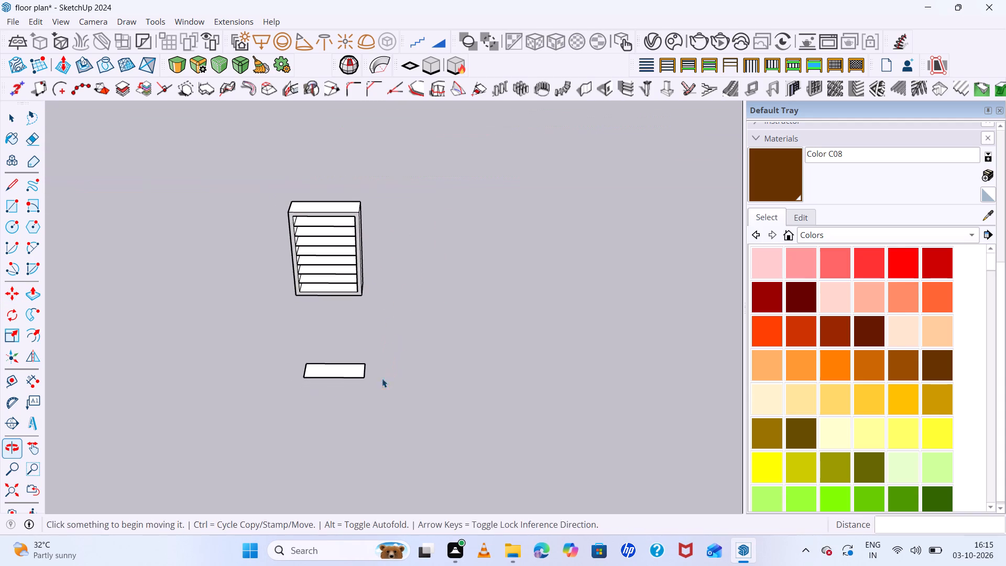
{"action": "key", "text": "space"}
{"action": "left_click_drag", "start_coordinate": [351, 339], "coordinate": [296, 430]}
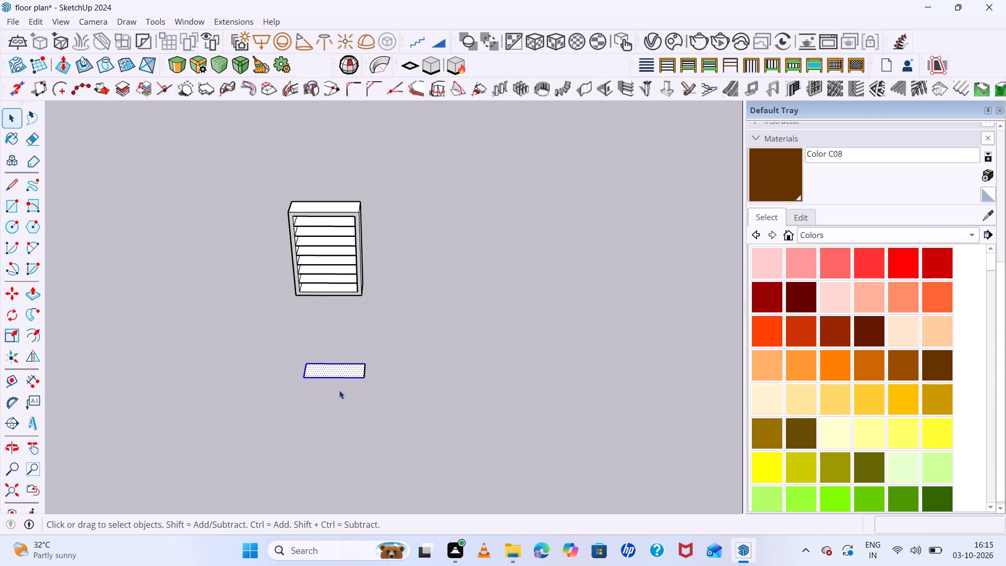
{"action": "key", "text": "Delete"}
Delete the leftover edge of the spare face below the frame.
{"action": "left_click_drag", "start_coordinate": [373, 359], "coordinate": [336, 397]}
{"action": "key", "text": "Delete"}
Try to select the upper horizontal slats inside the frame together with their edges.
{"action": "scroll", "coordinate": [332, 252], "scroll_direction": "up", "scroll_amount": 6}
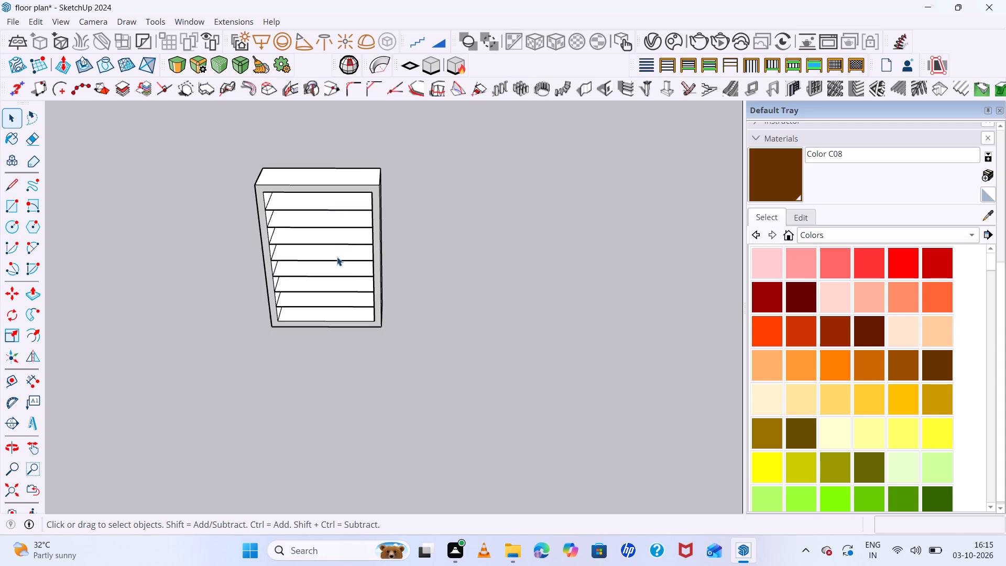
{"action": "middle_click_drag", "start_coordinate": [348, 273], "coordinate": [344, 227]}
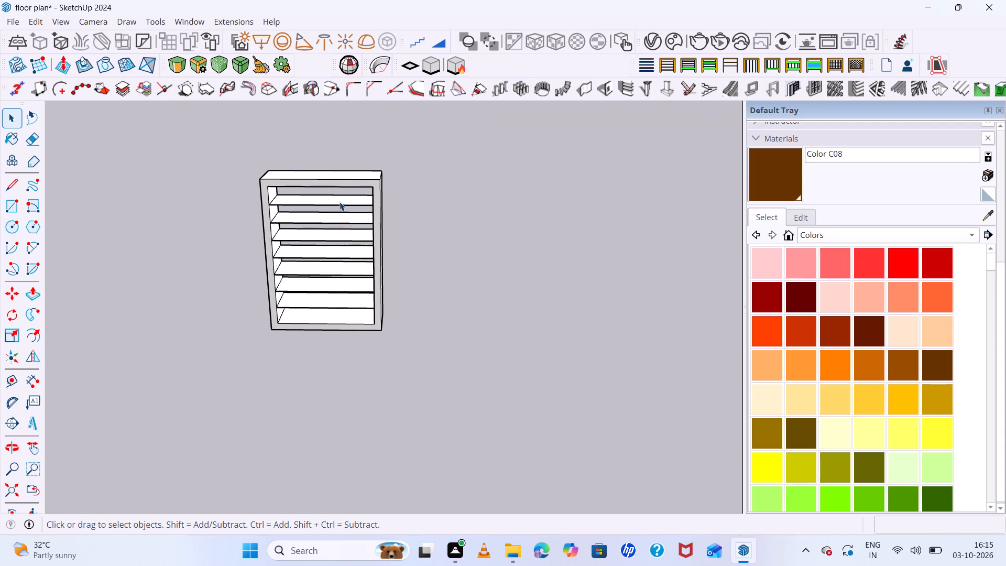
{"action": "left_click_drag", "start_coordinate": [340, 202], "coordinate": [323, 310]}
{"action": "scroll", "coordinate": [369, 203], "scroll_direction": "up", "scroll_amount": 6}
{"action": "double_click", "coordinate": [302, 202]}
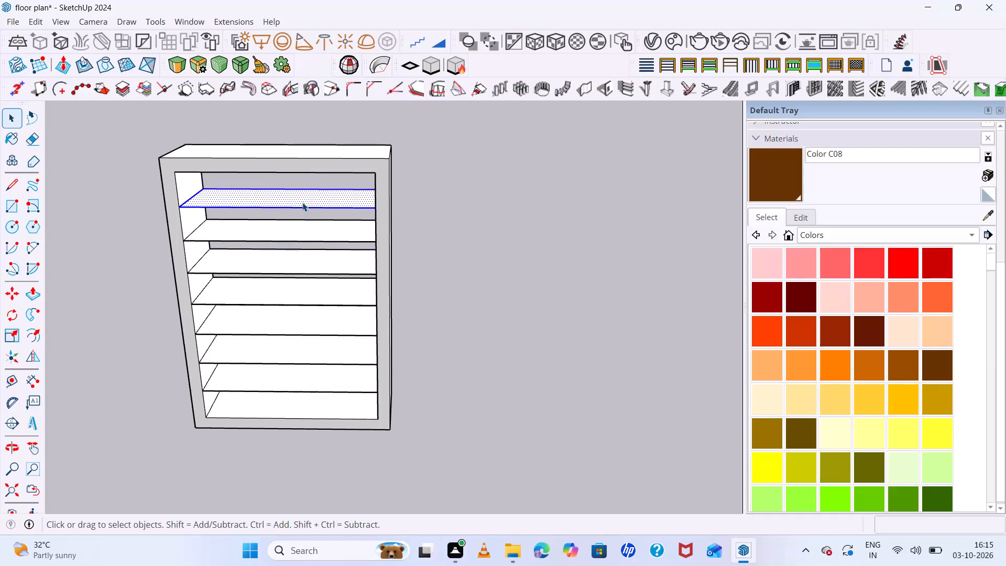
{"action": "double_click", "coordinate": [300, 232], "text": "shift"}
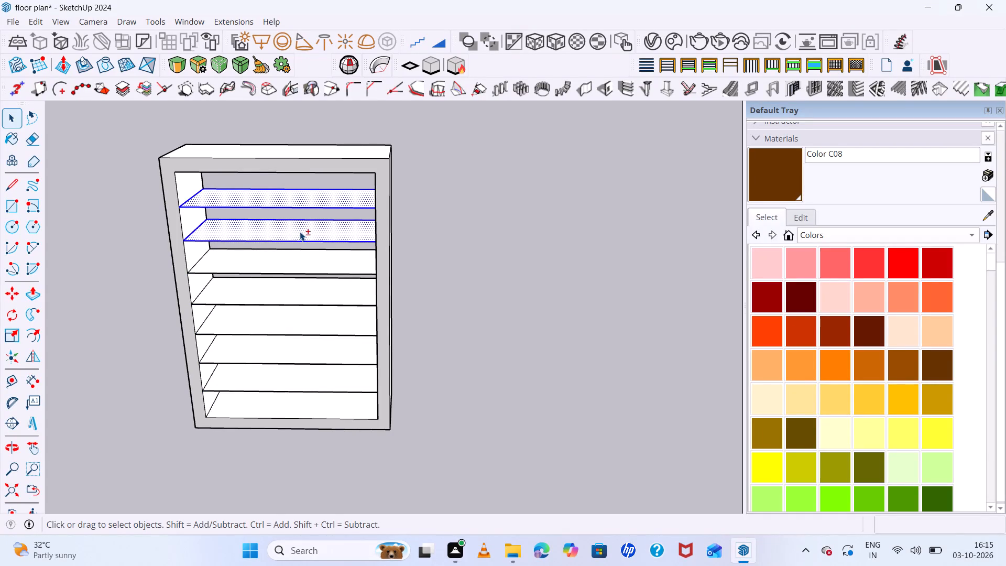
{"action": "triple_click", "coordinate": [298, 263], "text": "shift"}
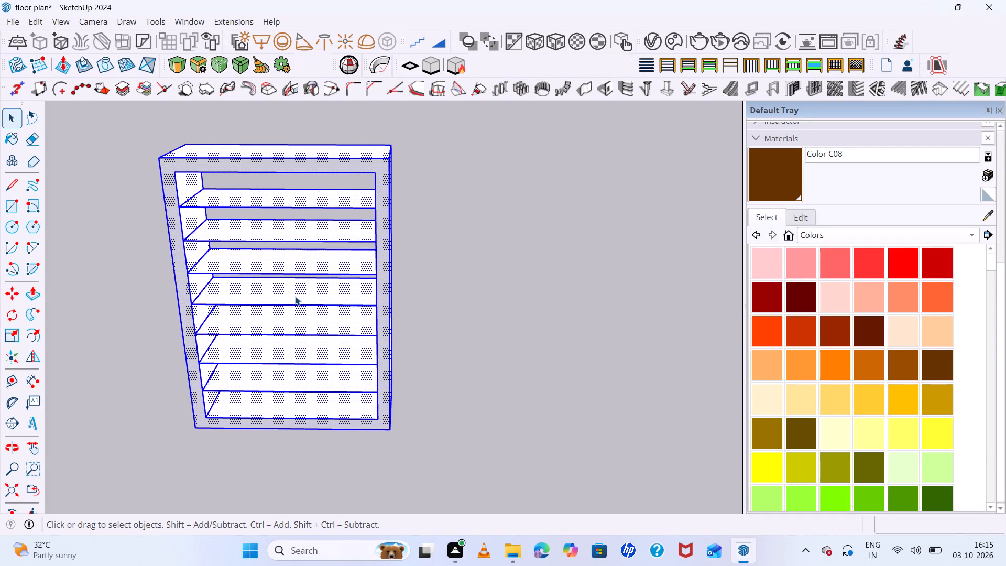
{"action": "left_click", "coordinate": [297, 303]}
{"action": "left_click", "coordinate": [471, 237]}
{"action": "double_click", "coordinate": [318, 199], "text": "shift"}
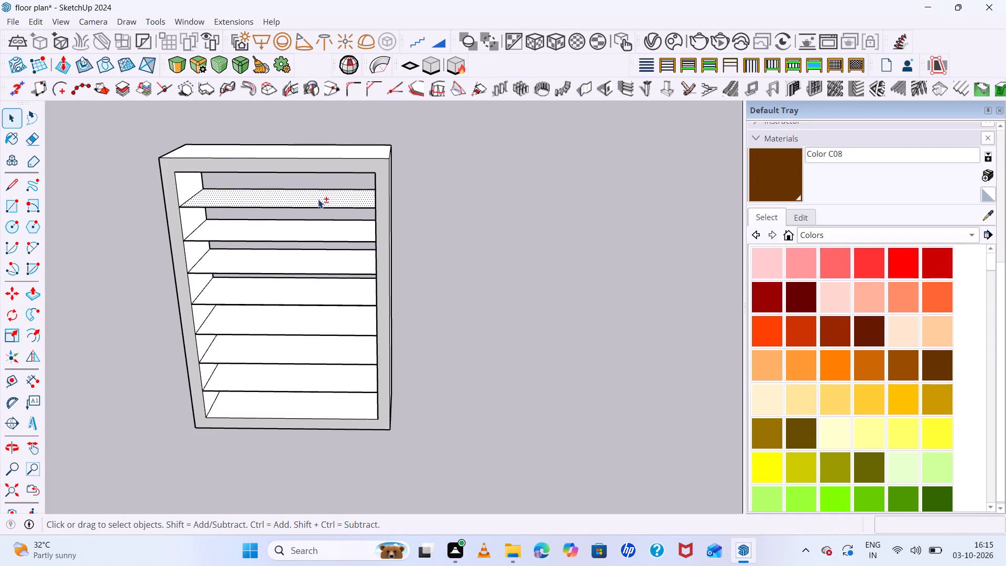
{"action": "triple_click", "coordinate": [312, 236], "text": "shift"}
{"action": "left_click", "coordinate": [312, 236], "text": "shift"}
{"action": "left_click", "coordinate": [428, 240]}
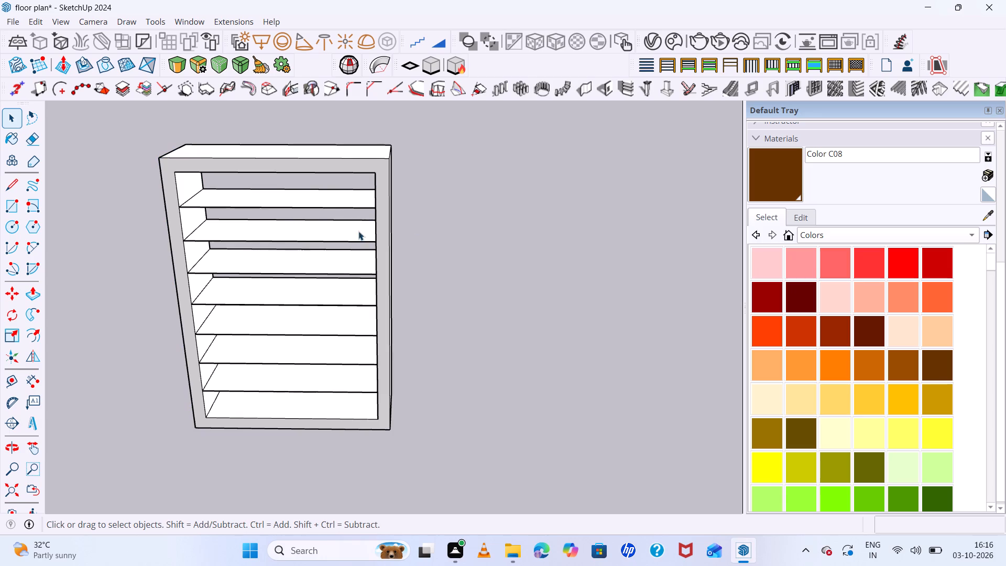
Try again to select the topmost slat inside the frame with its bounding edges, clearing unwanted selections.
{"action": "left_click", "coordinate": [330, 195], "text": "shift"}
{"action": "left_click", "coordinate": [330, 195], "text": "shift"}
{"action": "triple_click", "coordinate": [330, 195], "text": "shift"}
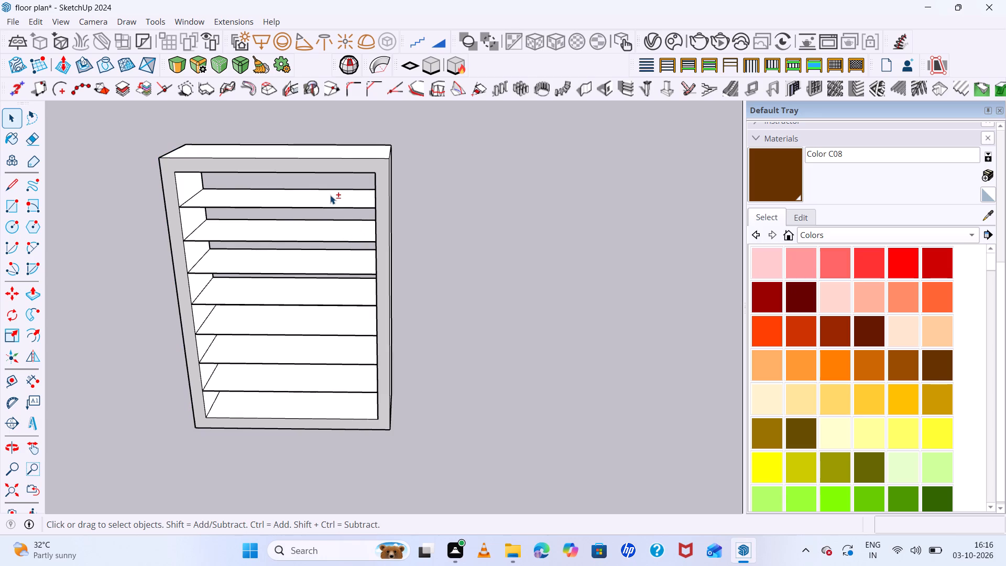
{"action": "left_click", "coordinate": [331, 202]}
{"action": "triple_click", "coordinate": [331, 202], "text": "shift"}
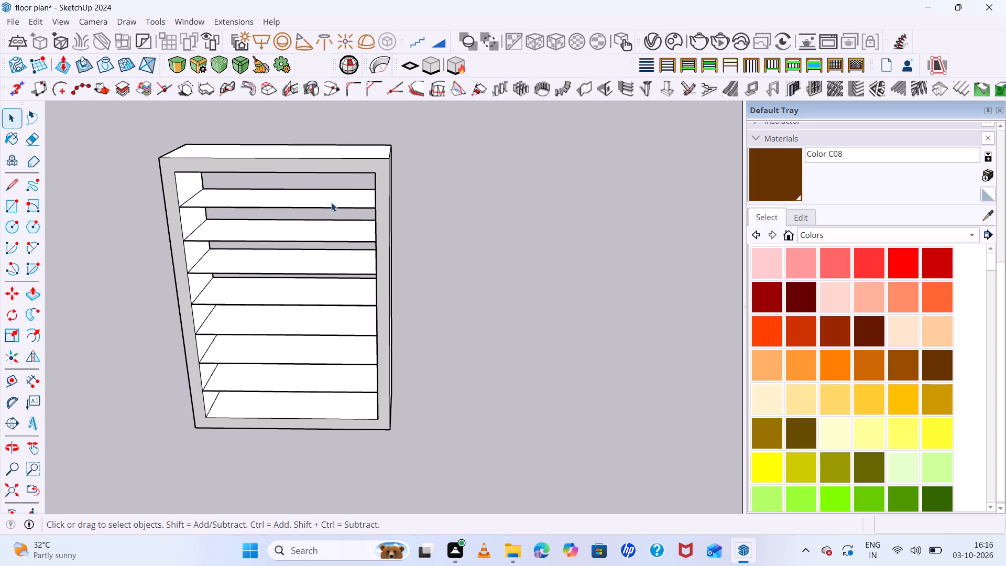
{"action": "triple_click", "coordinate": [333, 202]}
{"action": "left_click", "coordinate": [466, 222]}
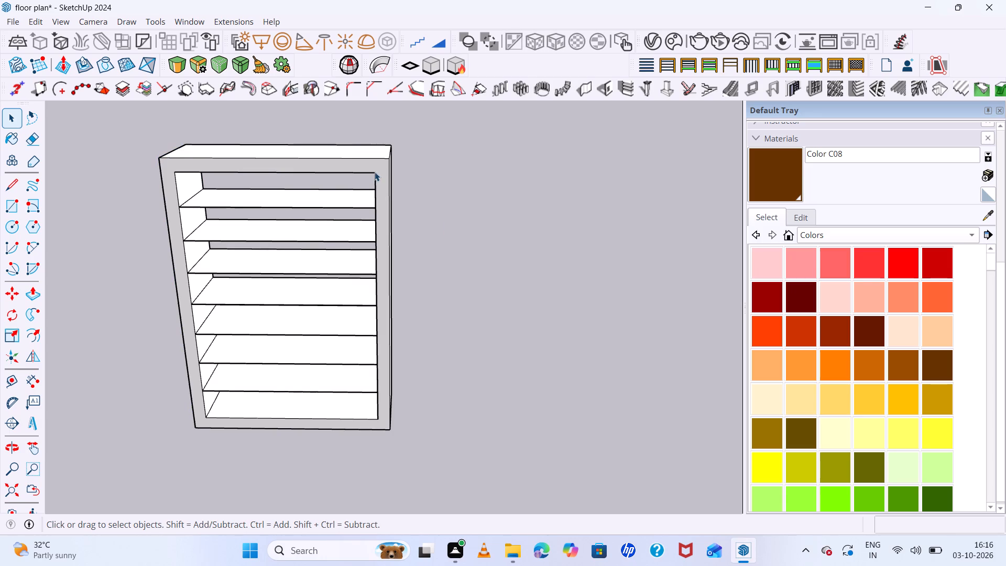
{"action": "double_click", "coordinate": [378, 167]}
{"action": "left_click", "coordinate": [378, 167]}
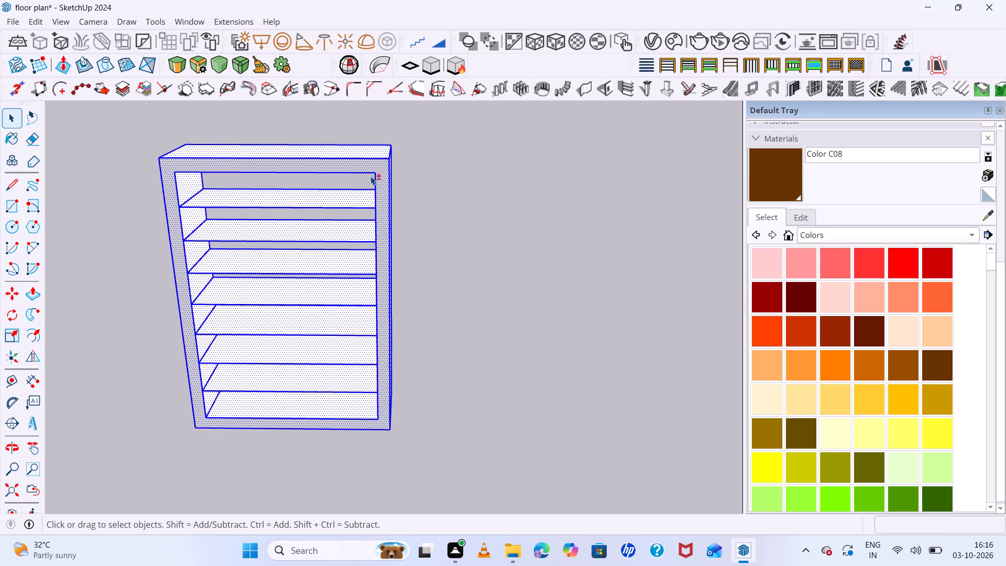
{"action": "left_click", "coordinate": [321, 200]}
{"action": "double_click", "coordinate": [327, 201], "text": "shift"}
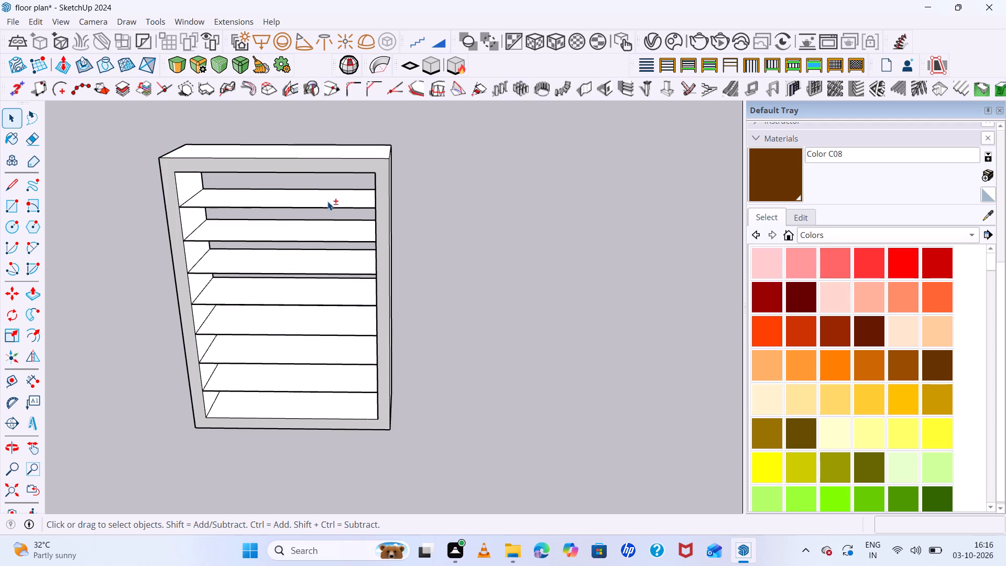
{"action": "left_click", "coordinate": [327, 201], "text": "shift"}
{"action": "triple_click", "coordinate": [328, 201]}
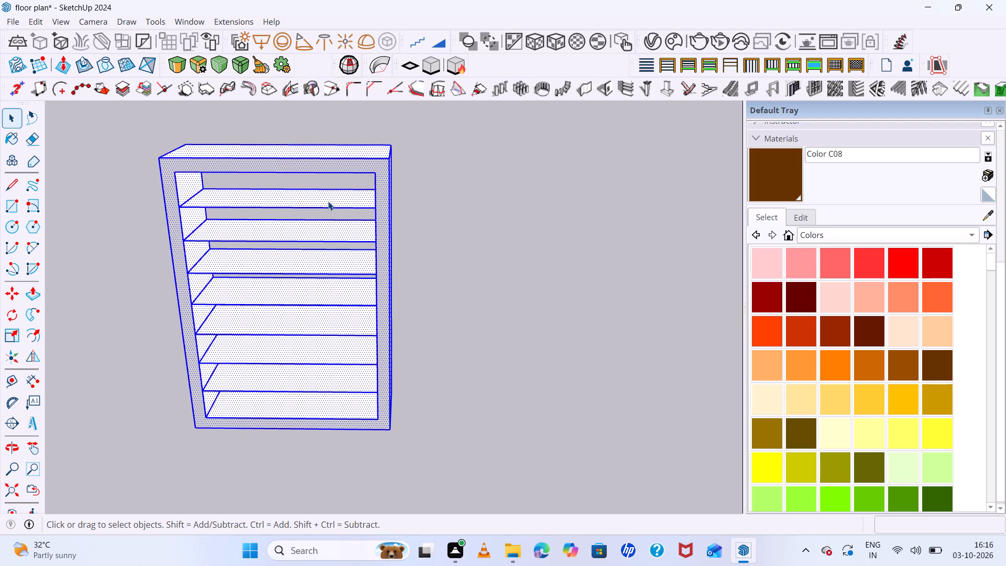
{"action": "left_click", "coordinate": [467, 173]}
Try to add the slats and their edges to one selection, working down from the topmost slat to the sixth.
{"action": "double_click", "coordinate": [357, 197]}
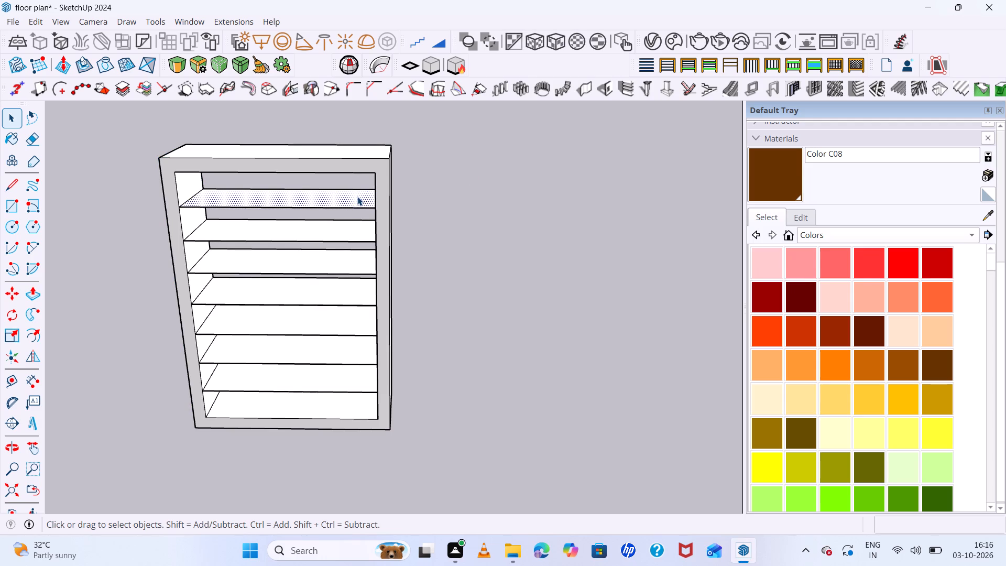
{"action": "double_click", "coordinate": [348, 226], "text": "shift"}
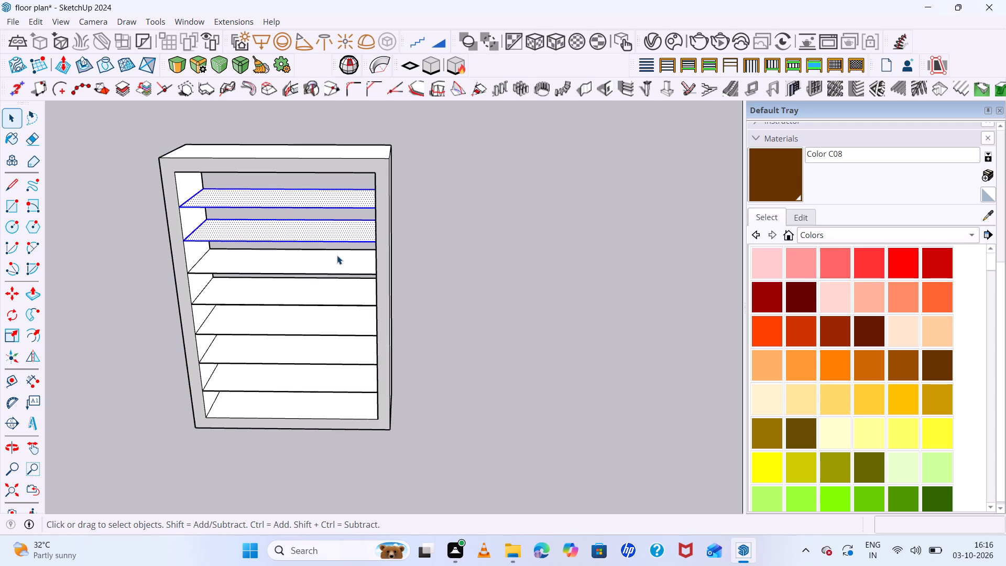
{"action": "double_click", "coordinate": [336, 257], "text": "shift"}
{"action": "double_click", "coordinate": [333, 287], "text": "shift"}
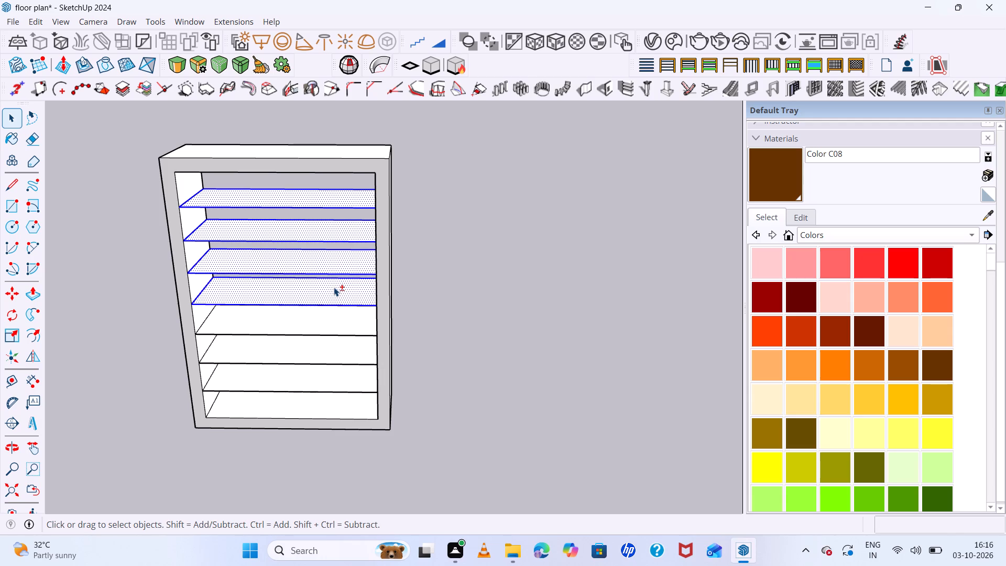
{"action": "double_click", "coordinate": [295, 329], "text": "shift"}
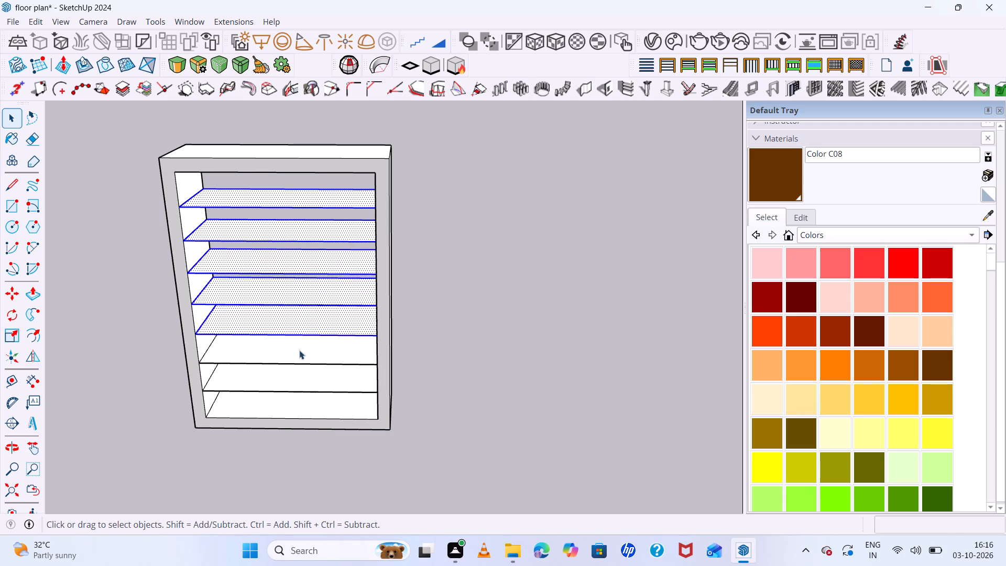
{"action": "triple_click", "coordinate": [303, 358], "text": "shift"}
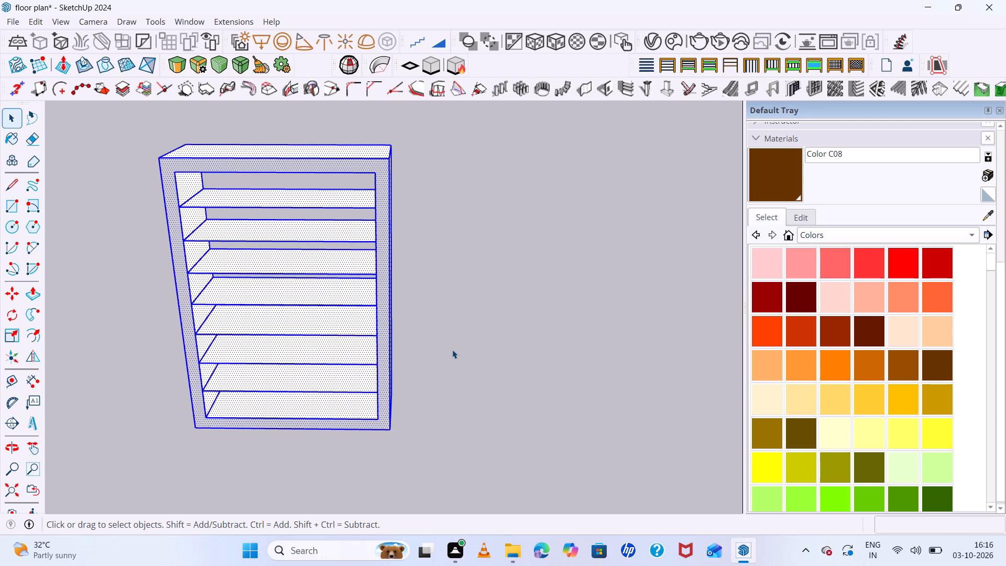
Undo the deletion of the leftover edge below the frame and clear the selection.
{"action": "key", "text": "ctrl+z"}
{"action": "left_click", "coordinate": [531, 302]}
Examine the slats' spacing and depth inside the frame from above and from near eye level.
{"action": "scroll", "coordinate": [355, 202], "scroll_direction": "up", "scroll_amount": 4}
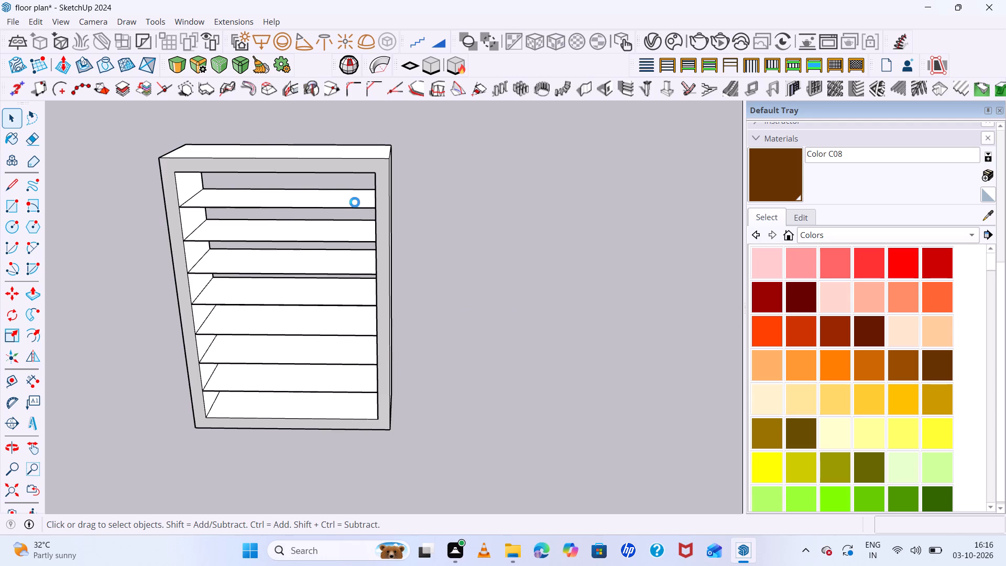
{"action": "scroll", "coordinate": [400, 235], "scroll_direction": "down", "scroll_amount": 4}
{"action": "middle_click_drag", "start_coordinate": [397, 245], "coordinate": [405, 200]}
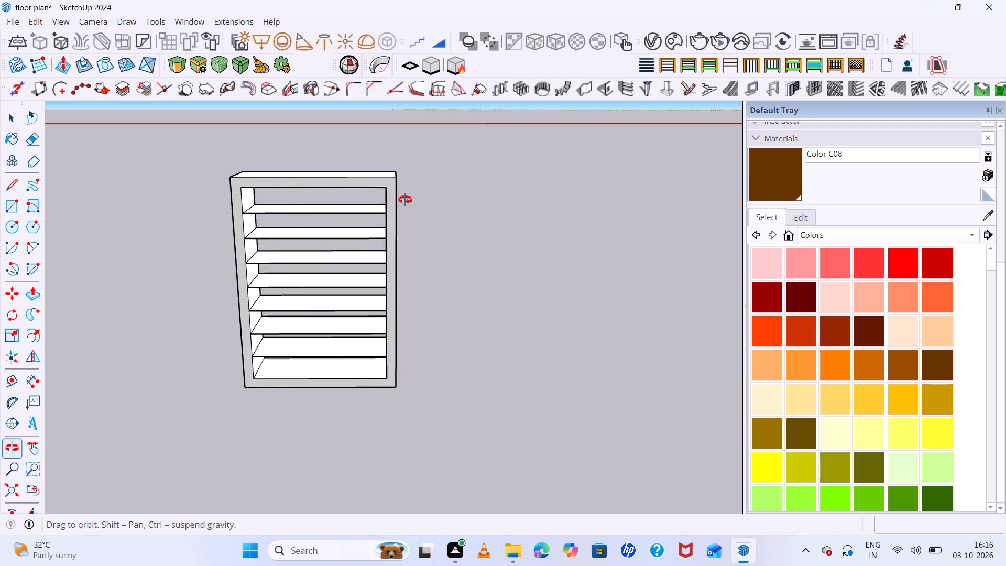
{"action": "middle_click_drag", "start_coordinate": [405, 200], "coordinate": [378, 370]}
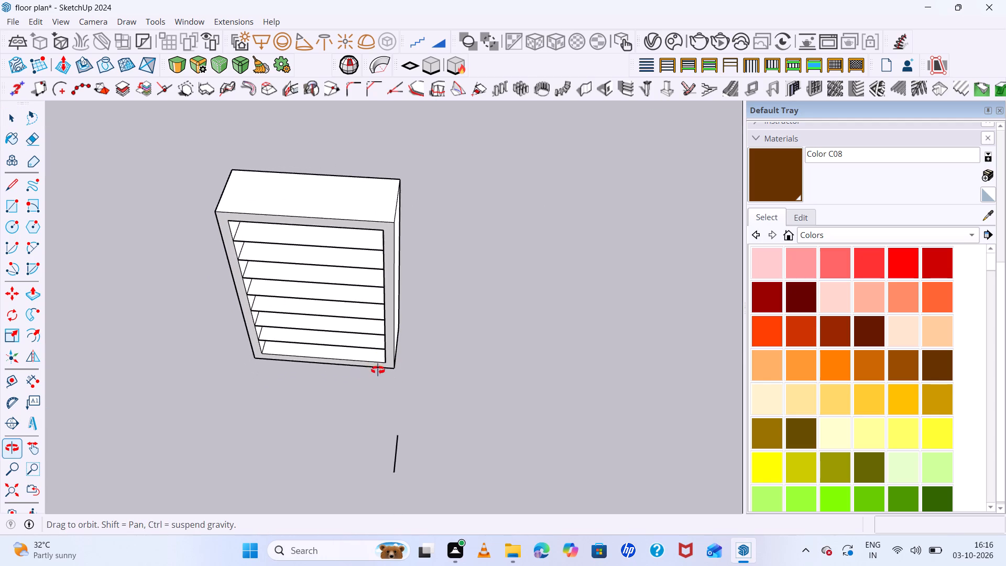
{"action": "middle_click_drag", "start_coordinate": [378, 370], "coordinate": [390, 234]}
{"action": "middle_click", "coordinate": [390, 234]}
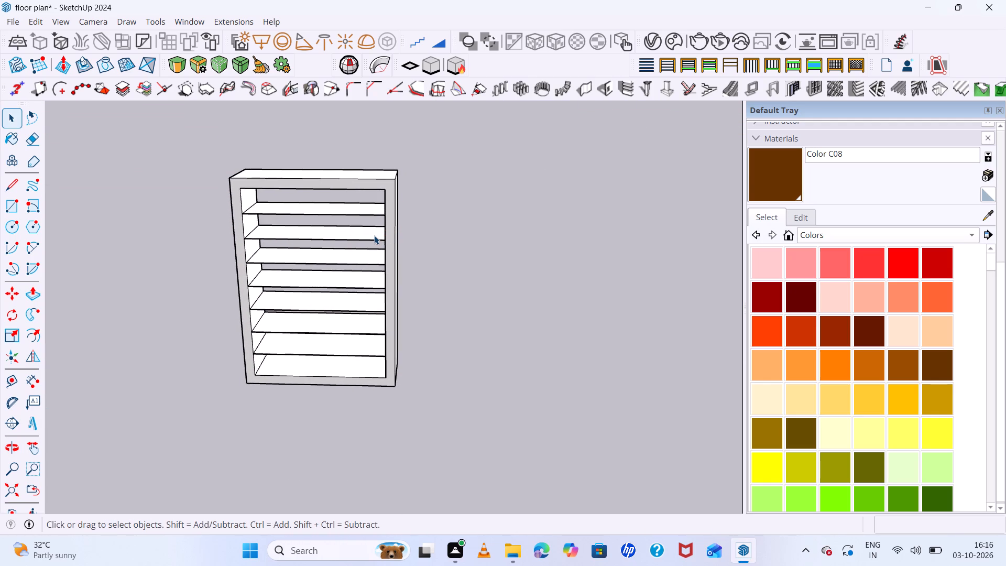
{"action": "scroll", "coordinate": [316, 202], "scroll_direction": "up", "scroll_amount": 3}
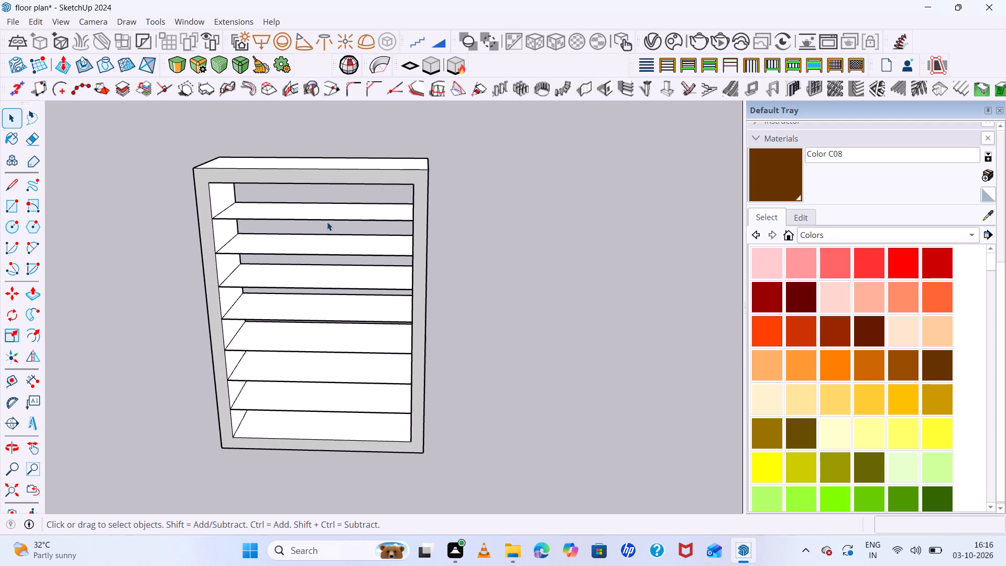
{"action": "middle_click_drag", "start_coordinate": [330, 227], "coordinate": [331, 264]}
{"action": "middle_click", "coordinate": [331, 264]}
{"action": "left_click", "coordinate": [329, 224], "text": "shift"}
{"action": "triple_click", "coordinate": [330, 223], "text": "shift"}
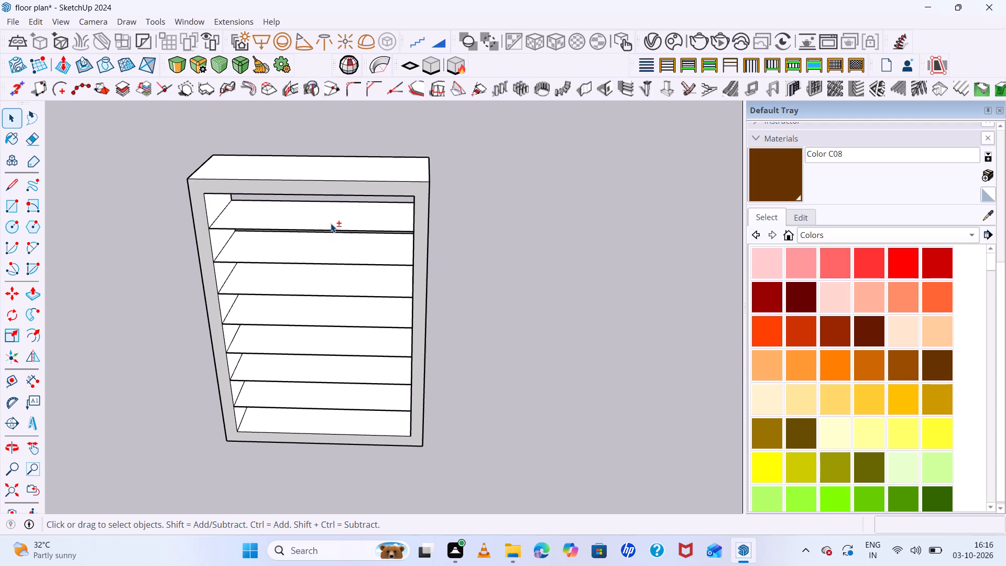
{"action": "left_click", "coordinate": [331, 223], "text": "shift"}
{"action": "scroll", "coordinate": [337, 227], "scroll_direction": "down", "scroll_amount": 2}
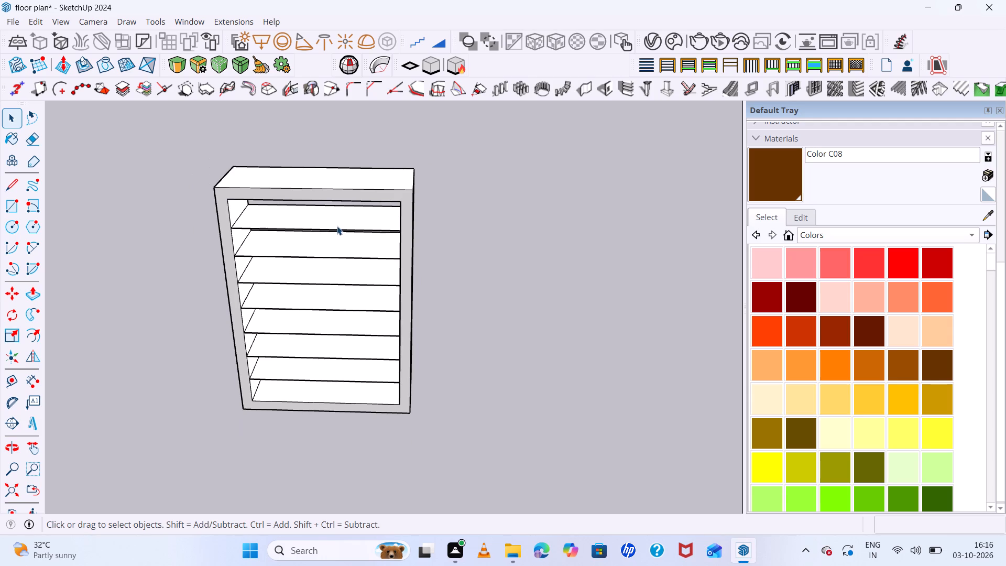
{"action": "middle_click_drag", "start_coordinate": [371, 288], "coordinate": [376, 250]}
{"action": "middle_click", "coordinate": [376, 250]}
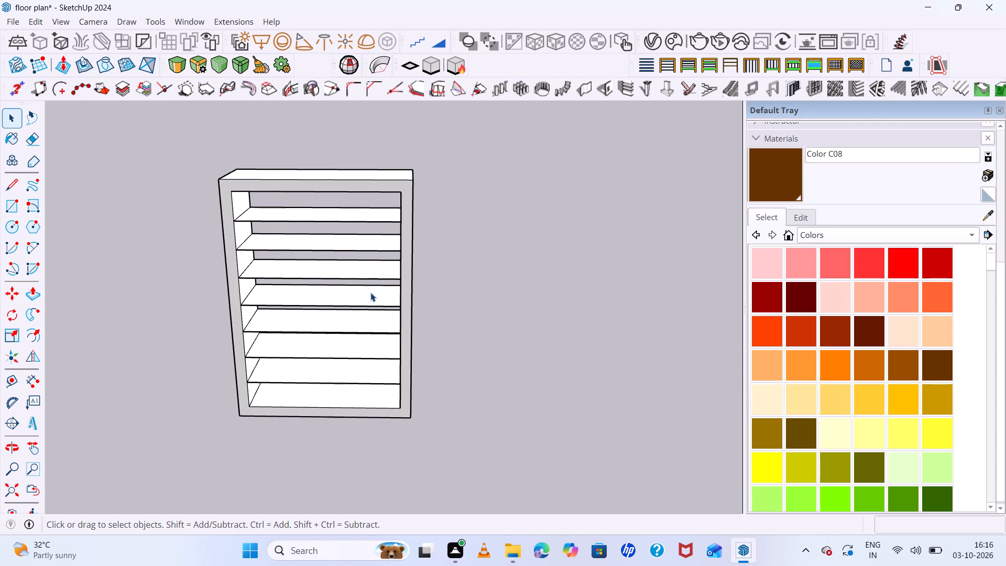
{"action": "scroll", "coordinate": [347, 376], "scroll_direction": "up", "scroll_amount": 3}
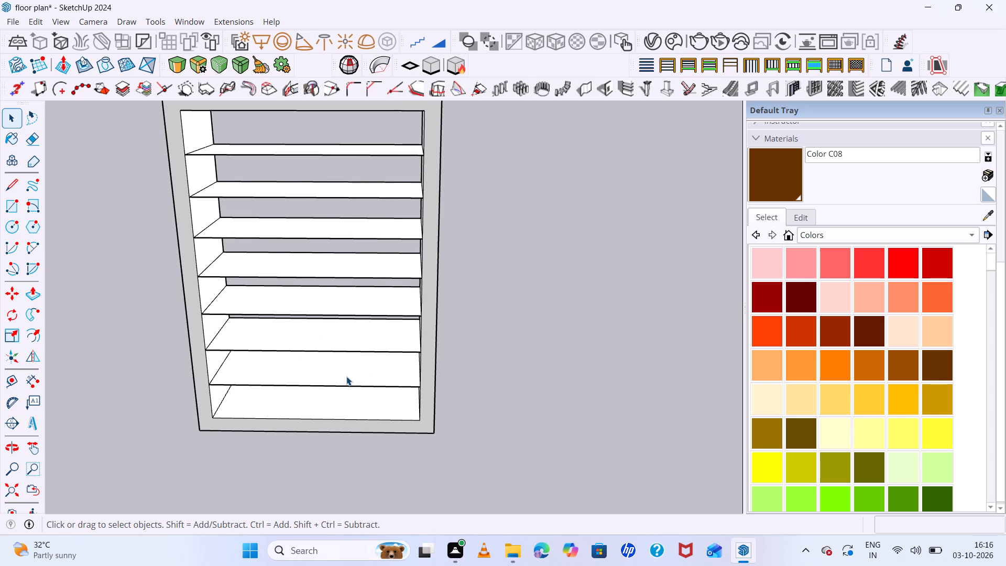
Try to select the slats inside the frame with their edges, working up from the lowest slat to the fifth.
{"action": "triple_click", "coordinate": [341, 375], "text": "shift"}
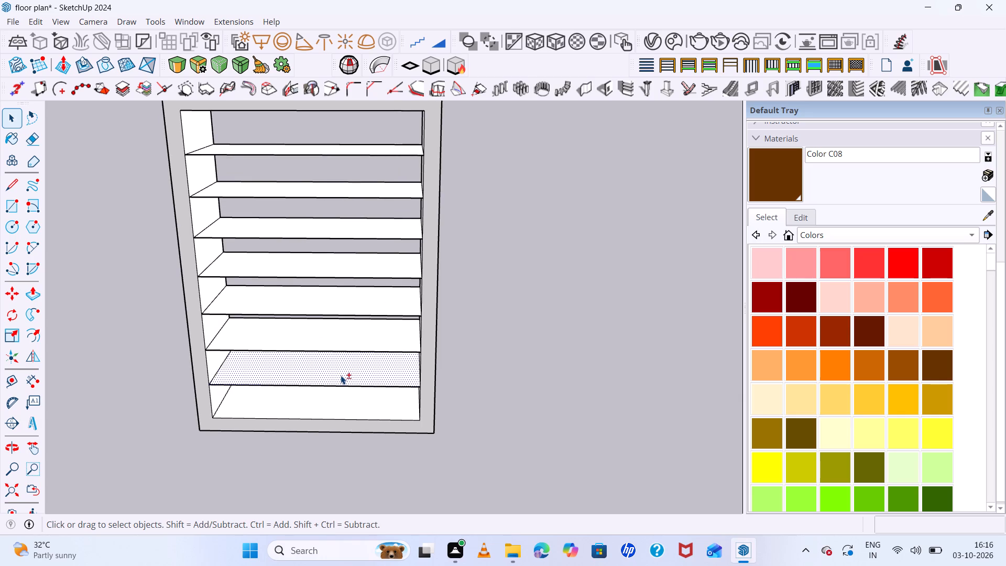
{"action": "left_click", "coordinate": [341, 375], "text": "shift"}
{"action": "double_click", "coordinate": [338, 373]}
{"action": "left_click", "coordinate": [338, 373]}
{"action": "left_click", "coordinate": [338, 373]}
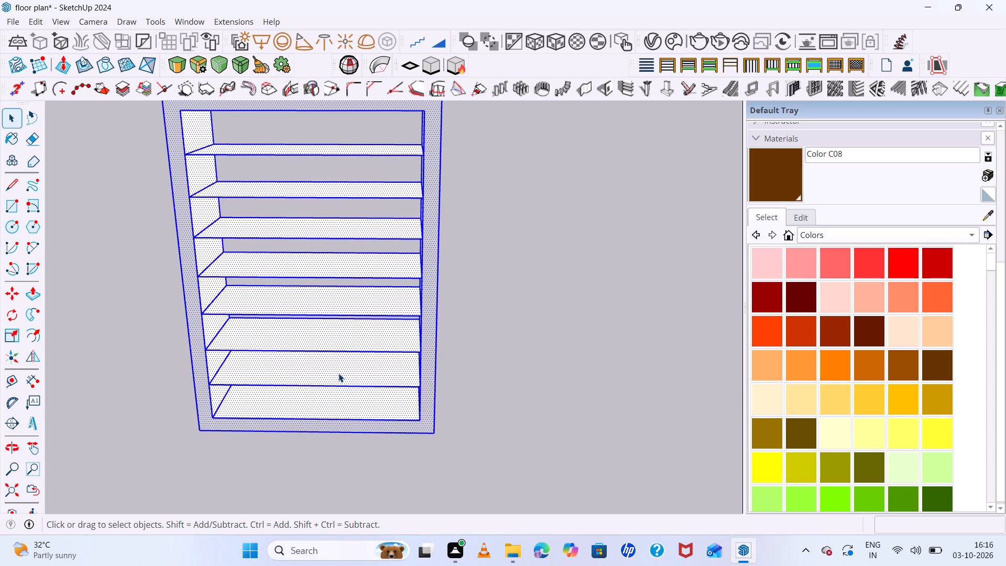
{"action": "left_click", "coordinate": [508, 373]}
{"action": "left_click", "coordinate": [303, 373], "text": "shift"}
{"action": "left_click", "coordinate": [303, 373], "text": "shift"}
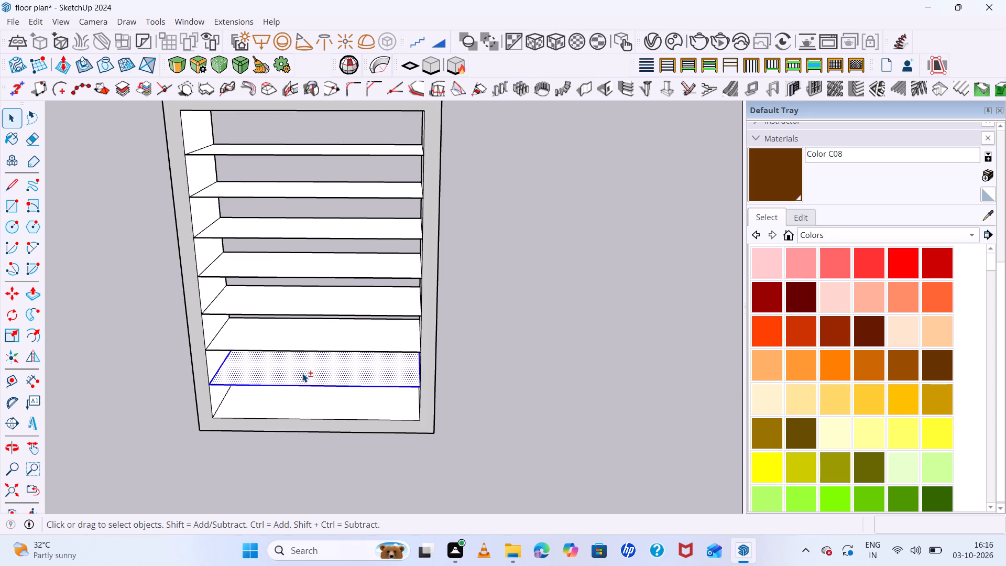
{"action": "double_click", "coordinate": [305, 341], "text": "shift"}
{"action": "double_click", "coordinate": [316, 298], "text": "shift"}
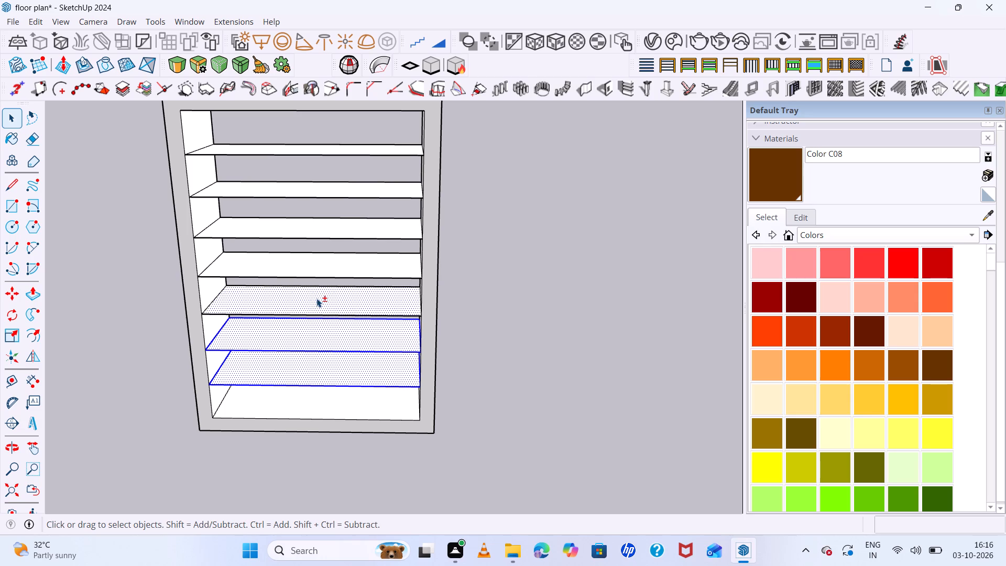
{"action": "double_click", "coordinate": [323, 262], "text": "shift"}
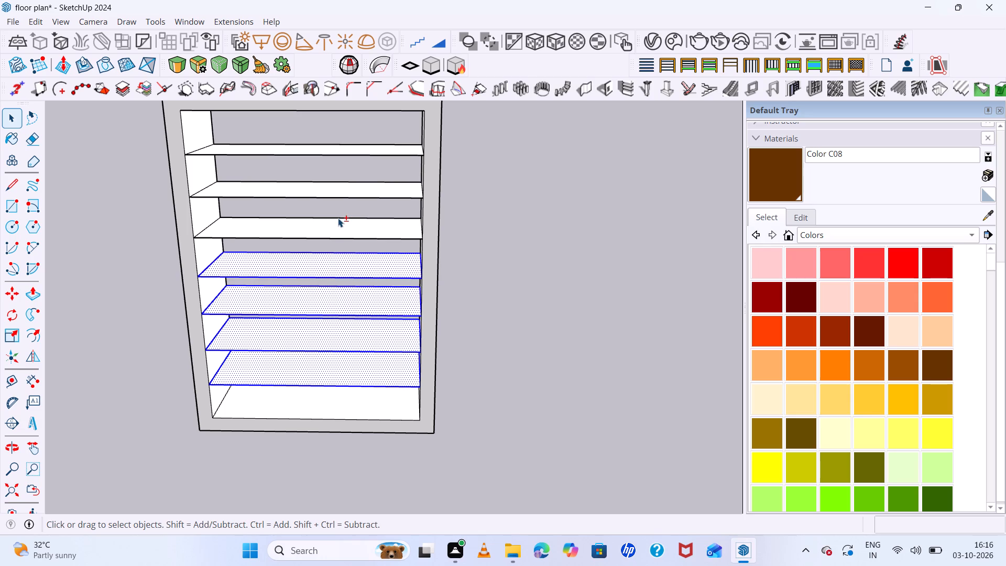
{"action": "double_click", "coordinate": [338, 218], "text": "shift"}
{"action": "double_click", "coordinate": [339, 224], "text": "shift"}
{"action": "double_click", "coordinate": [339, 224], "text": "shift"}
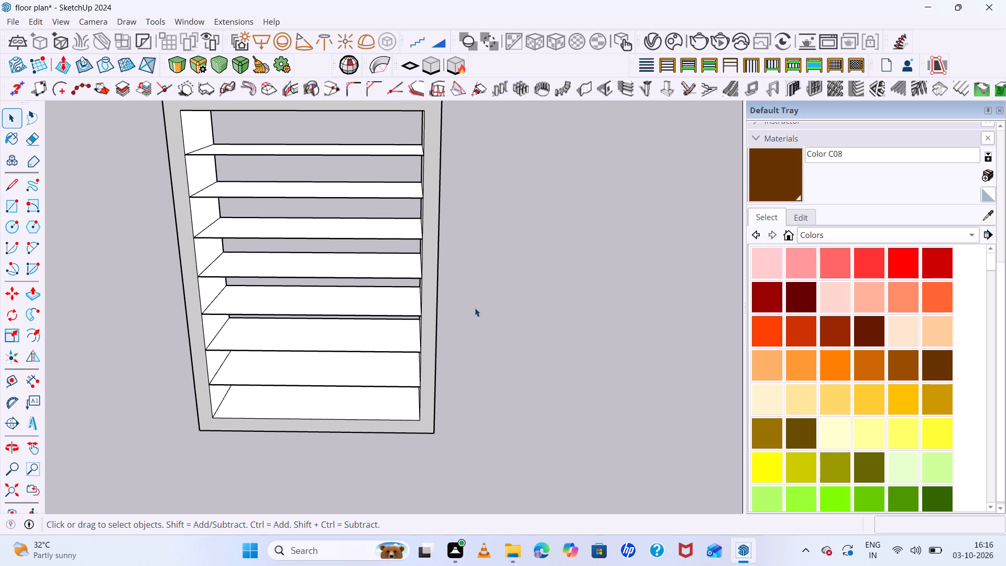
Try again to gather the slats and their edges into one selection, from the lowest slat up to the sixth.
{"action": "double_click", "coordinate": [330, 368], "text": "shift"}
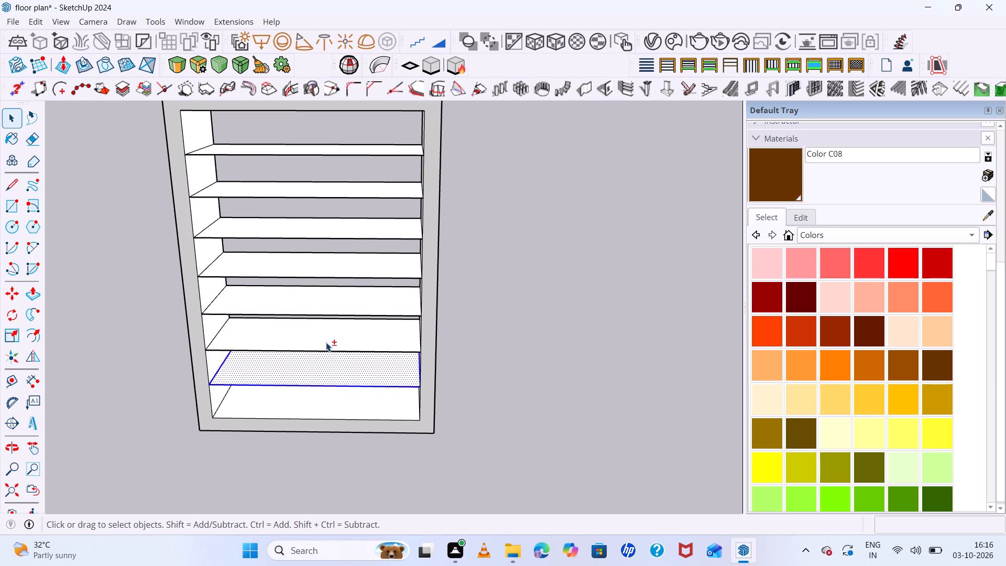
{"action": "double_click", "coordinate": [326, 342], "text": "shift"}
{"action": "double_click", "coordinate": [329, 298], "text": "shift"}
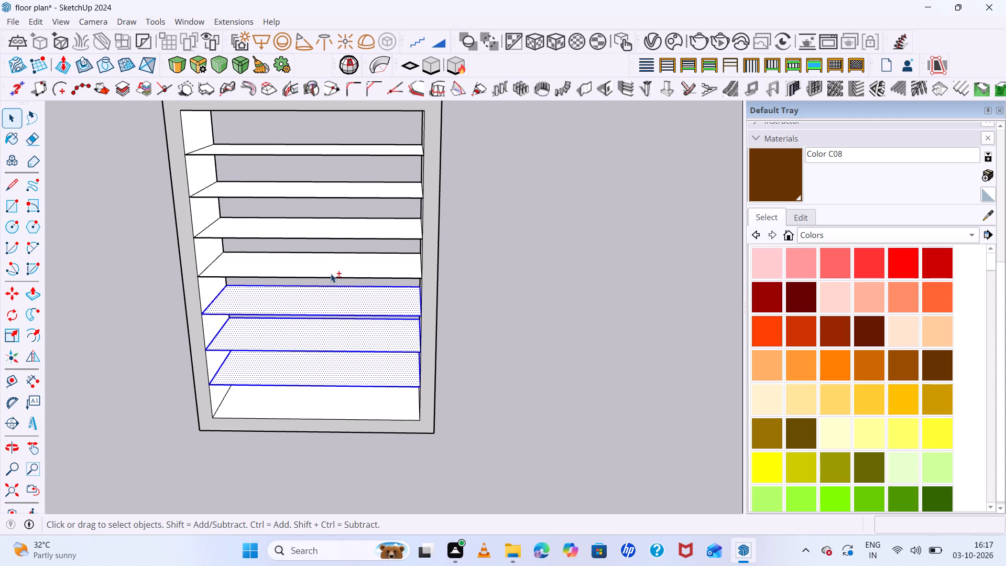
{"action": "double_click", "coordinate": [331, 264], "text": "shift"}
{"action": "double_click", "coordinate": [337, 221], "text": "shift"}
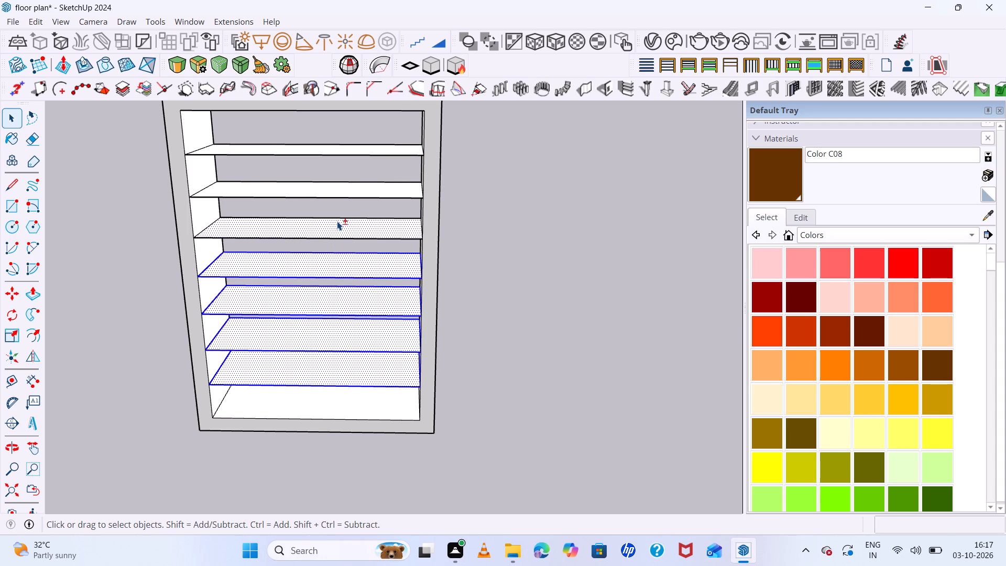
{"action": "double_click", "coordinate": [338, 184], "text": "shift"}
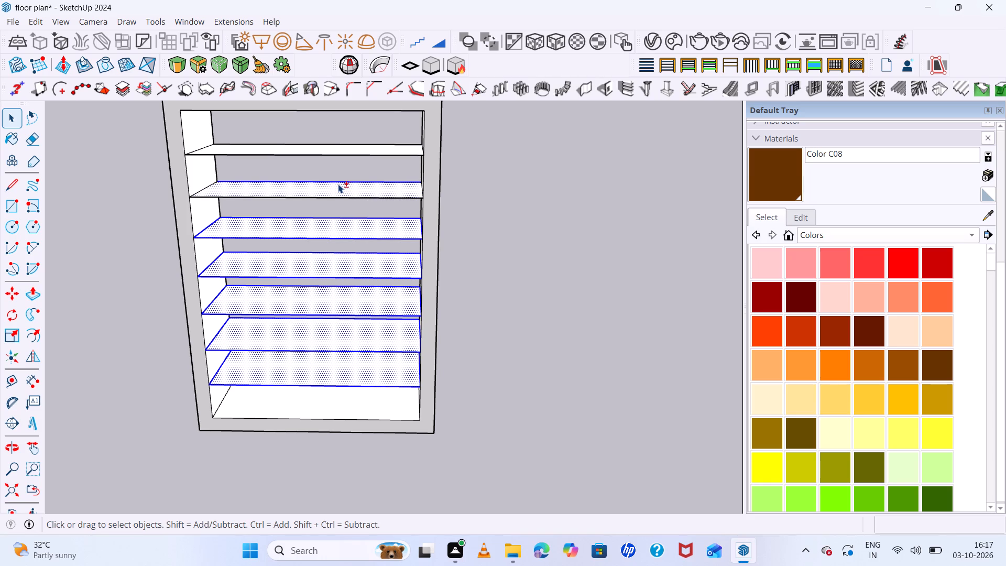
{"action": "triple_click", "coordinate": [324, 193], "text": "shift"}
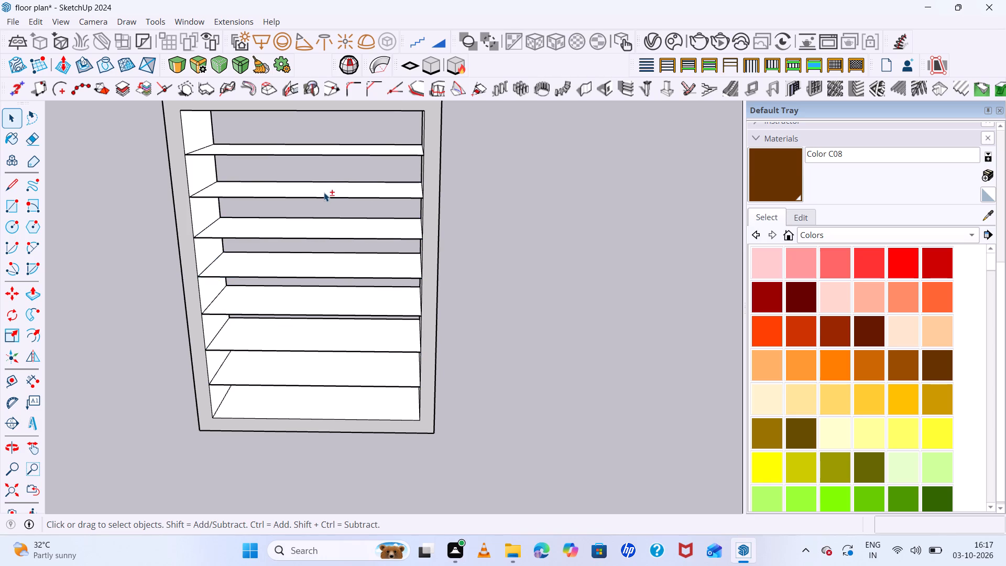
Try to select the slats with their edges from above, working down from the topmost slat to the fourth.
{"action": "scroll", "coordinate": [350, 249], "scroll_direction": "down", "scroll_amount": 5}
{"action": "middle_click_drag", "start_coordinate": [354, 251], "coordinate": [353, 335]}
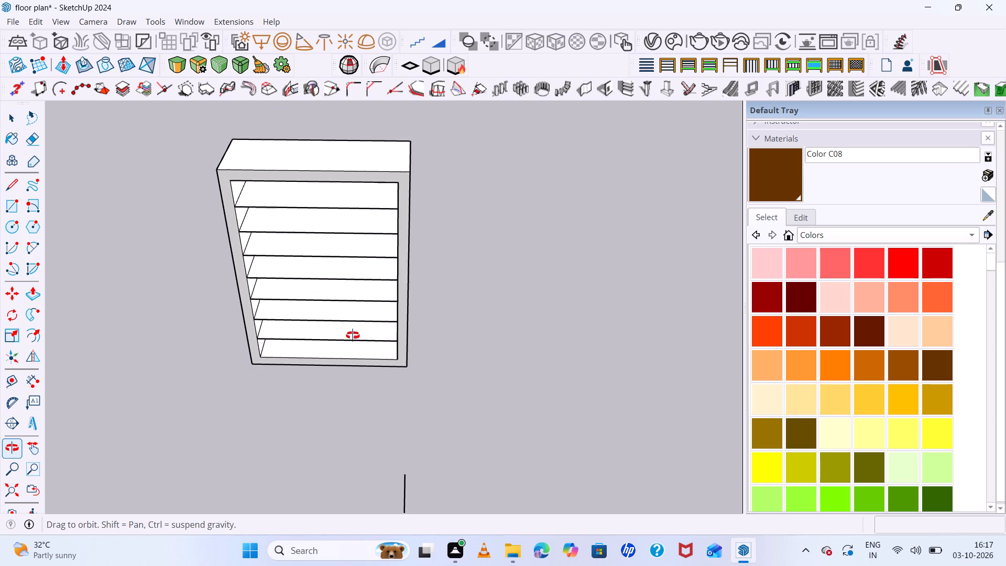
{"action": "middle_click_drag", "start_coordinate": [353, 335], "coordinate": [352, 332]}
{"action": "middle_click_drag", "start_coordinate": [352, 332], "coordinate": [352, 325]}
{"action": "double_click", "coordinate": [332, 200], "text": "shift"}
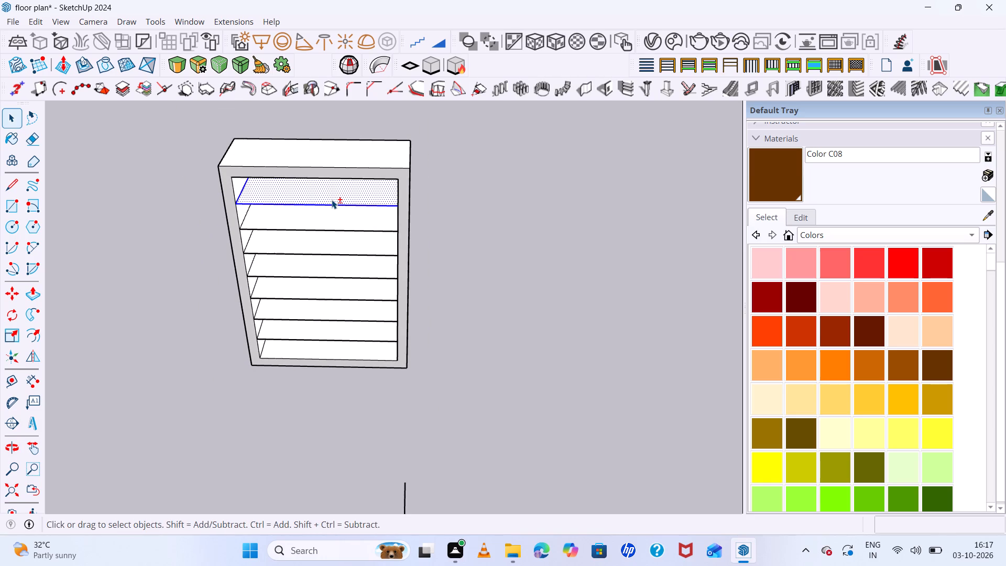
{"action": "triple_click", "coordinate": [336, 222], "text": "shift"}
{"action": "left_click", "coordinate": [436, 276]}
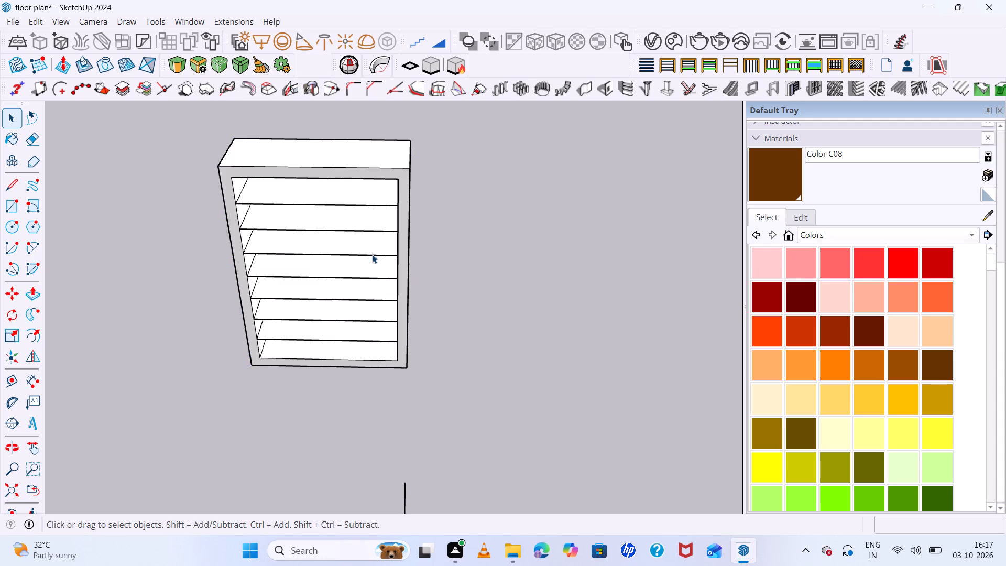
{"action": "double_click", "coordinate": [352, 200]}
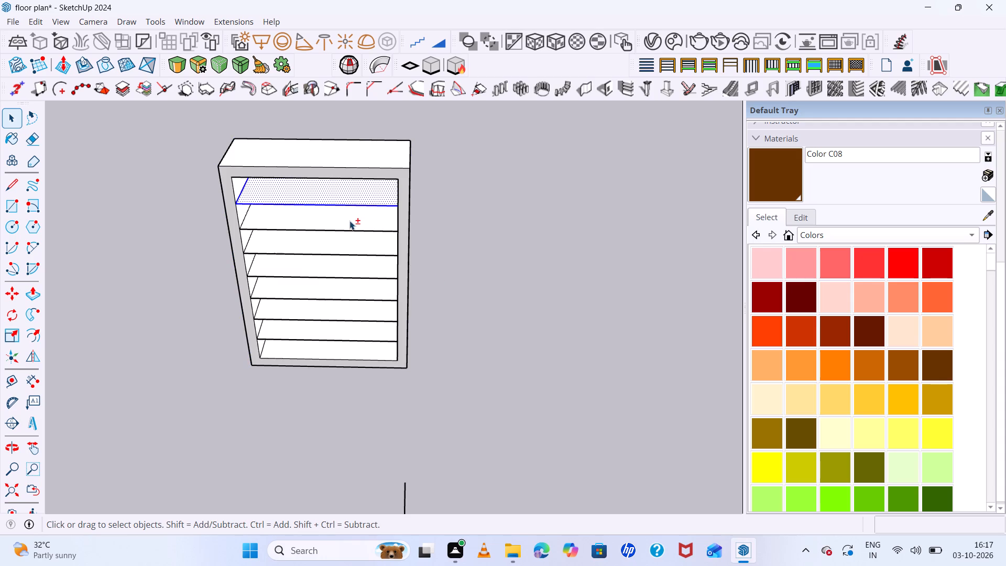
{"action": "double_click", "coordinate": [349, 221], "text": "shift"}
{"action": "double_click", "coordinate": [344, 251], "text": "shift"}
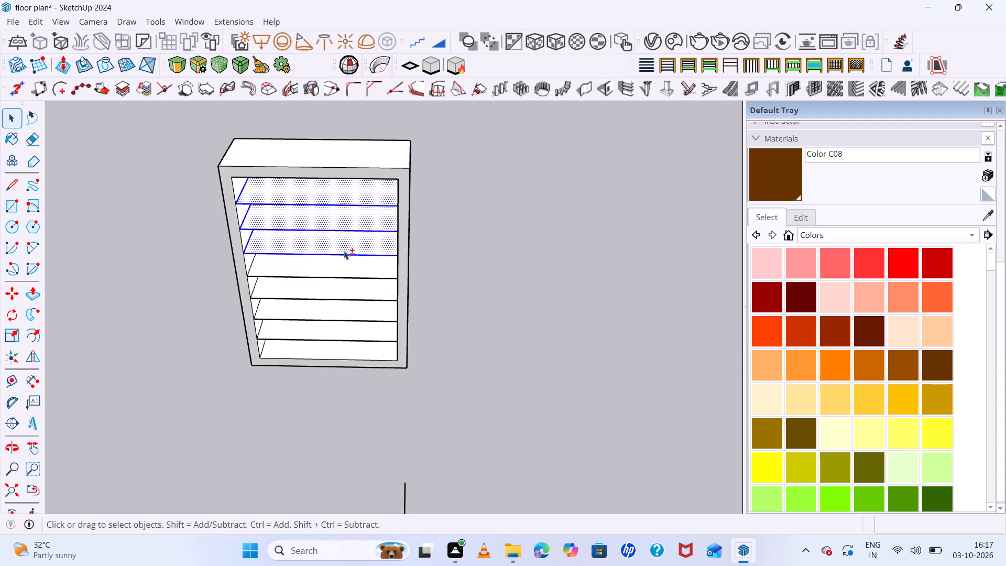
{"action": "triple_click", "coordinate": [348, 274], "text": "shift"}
Undo the slat edits inside the rectangular frame, going back to the empty frame.
{"action": "scroll", "coordinate": [422, 297], "scroll_direction": "down", "scroll_amount": 5}
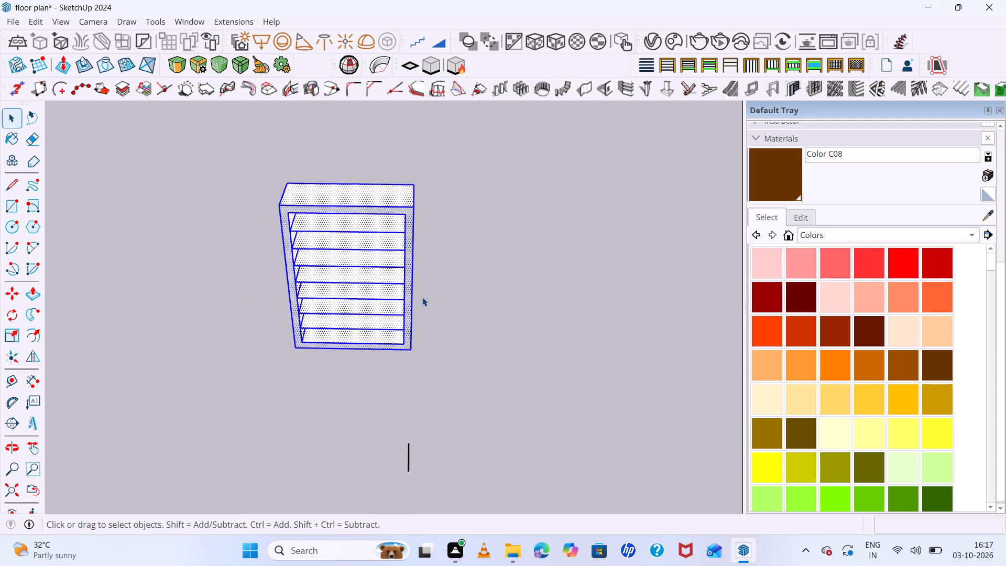
{"action": "middle_click_drag", "start_coordinate": [425, 296], "coordinate": [259, 182]}
{"action": "middle_click_drag", "start_coordinate": [262, 185], "coordinate": [270, 192]}
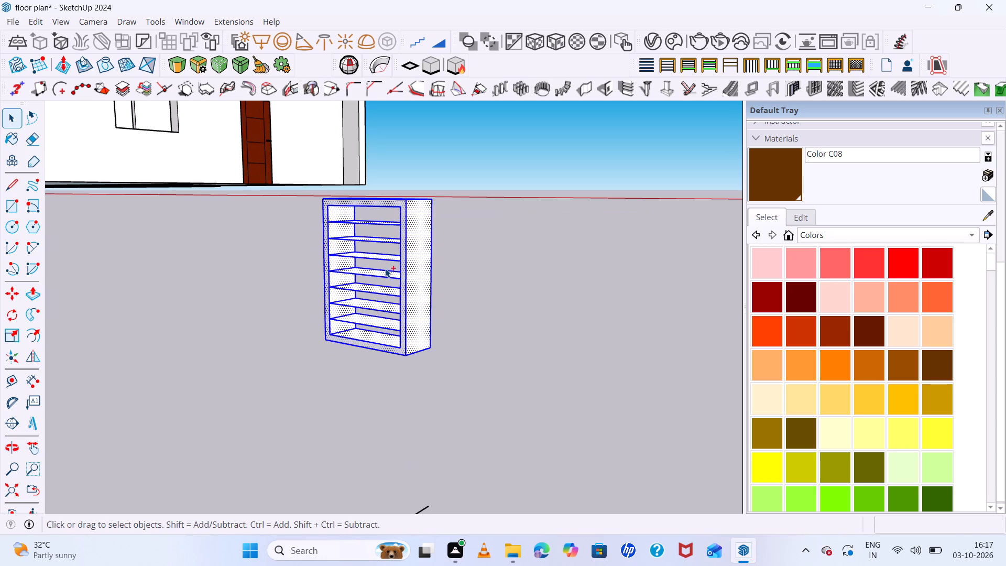
{"action": "key", "text": "ctrl+z"}
{"action": "key", "text": "ctrl+z"}
{"action": "key", "text": "ctrl+z"}
{"action": "middle_click_drag", "start_coordinate": [401, 352], "coordinate": [624, 420]}
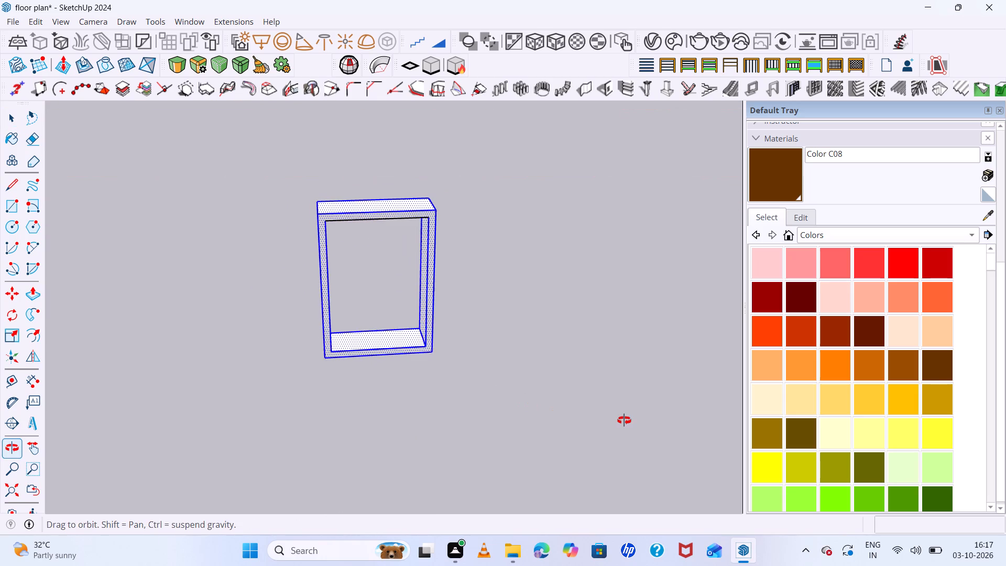
{"action": "middle_click_drag", "start_coordinate": [624, 420], "coordinate": [625, 420]}
{"action": "key", "text": "space"}
{"action": "middle_click_drag", "start_coordinate": [500, 248], "coordinate": [397, 78]}
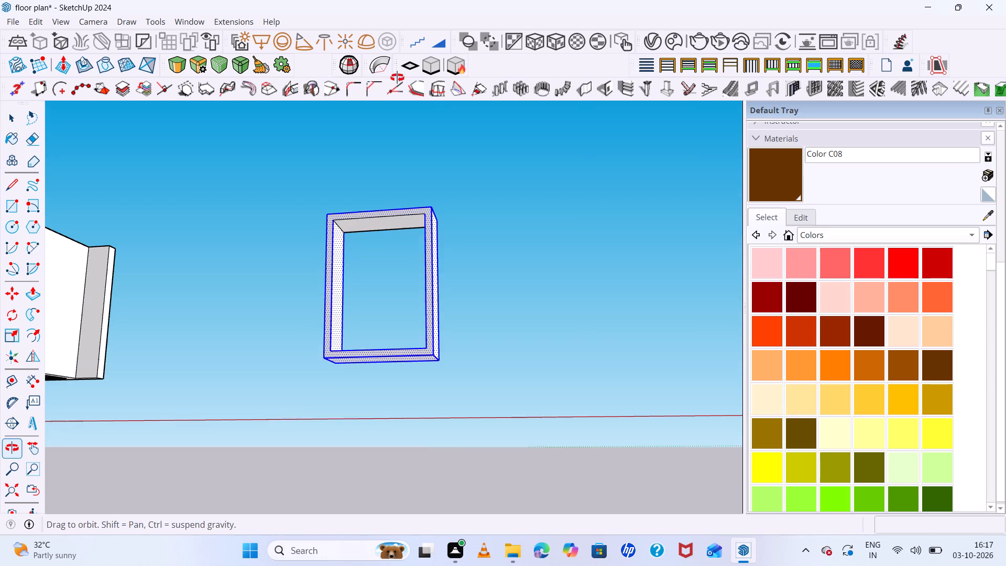
{"action": "middle_click_drag", "start_coordinate": [397, 78], "coordinate": [397, 78]}
{"action": "middle_click", "coordinate": [397, 78]}
{"action": "key", "text": "ctrl+z"}
{"action": "middle_click_drag", "start_coordinate": [433, 286], "coordinate": [454, 347]}
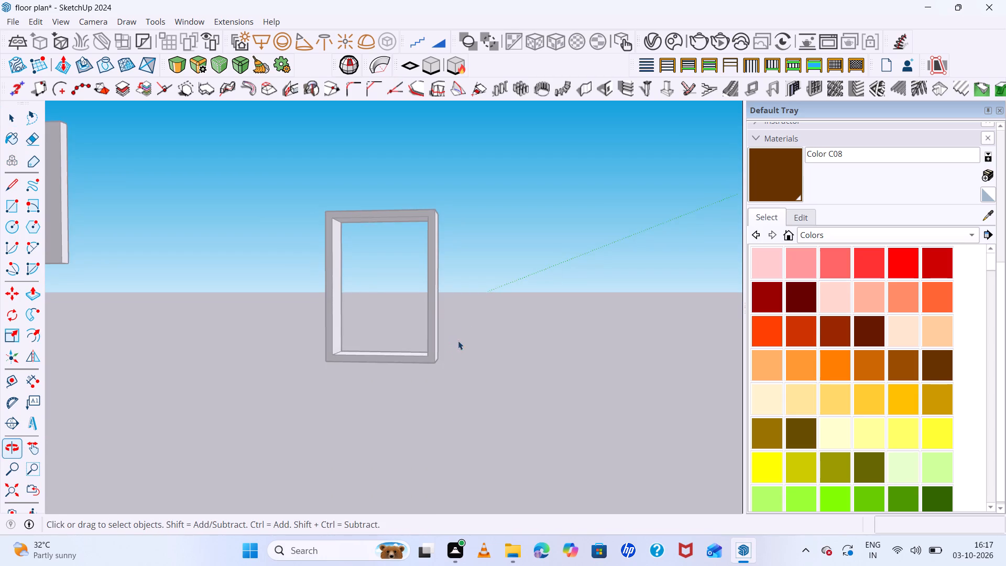
Select all connected geometry of the empty rectangular frame and make it a group.
{"action": "left_click", "coordinate": [488, 297]}
{"action": "left_click", "coordinate": [437, 301]}
{"action": "triple_click", "coordinate": [432, 298]}
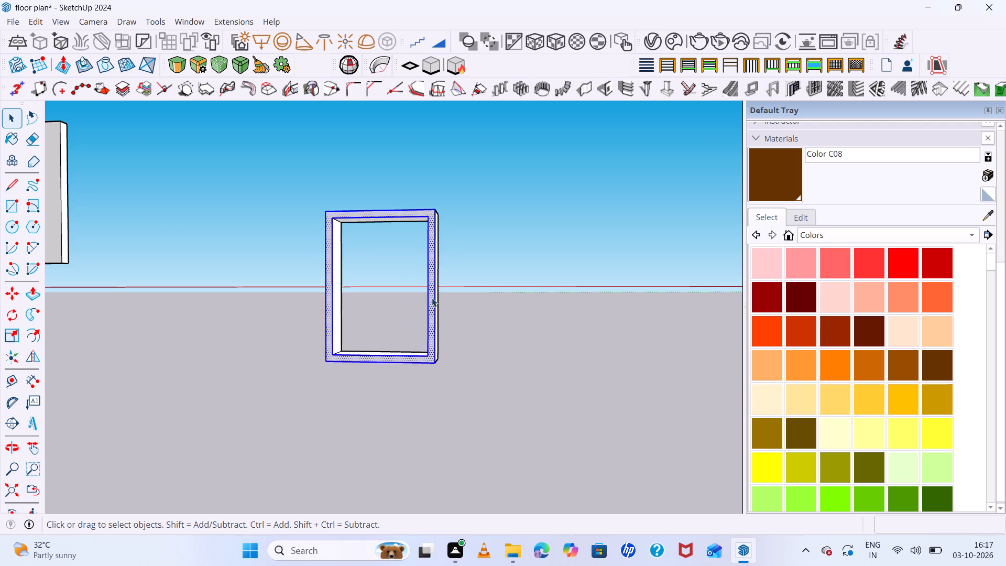
{"action": "left_click", "coordinate": [432, 298]}
{"action": "right_click", "coordinate": [432, 298]}
{"action": "left_click", "coordinate": [498, 127]}
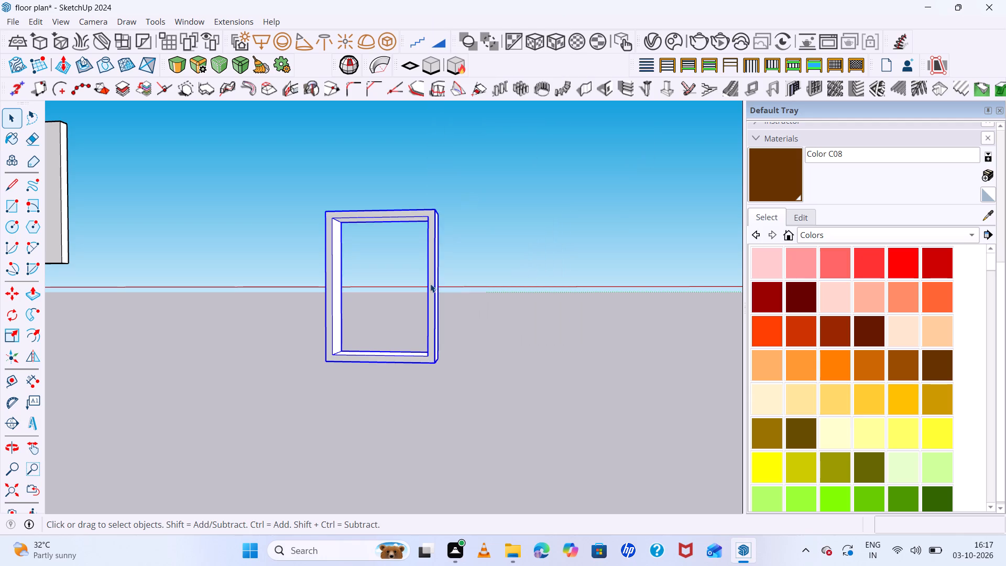
Copy the inner bottom face from inside the frame group and paste it in place outside the group.
{"action": "middle_click_drag", "start_coordinate": [442, 295], "coordinate": [500, 385]}
{"action": "middle_click", "coordinate": [500, 385]}
{"action": "scroll", "coordinate": [389, 252], "scroll_direction": "down", "scroll_amount": 6}
{"action": "middle_click_drag", "start_coordinate": [462, 368], "coordinate": [461, 399]}
{"action": "scroll", "coordinate": [432, 371], "scroll_direction": "up", "scroll_amount": 6}
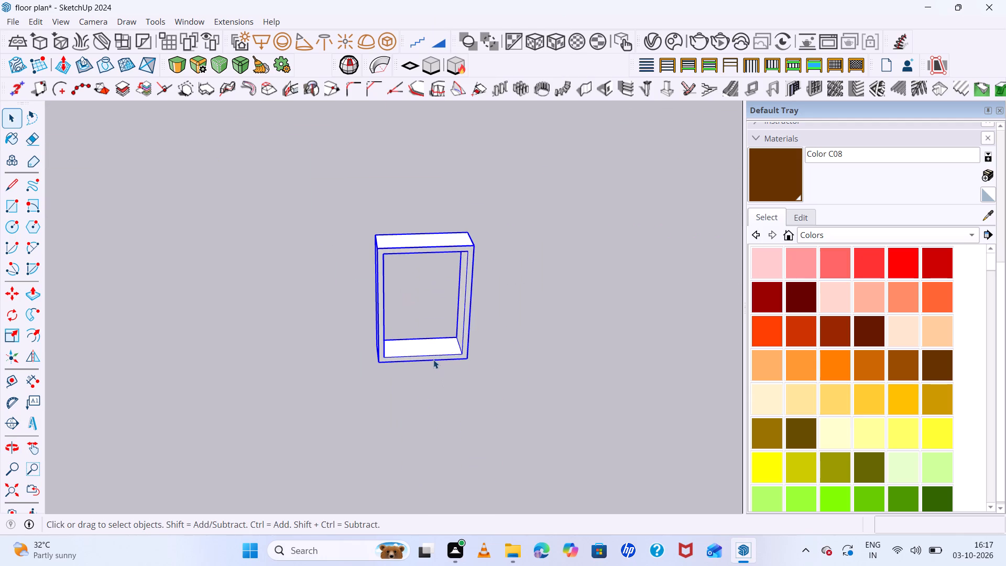
{"action": "double_click", "coordinate": [432, 347]}
{"action": "scroll", "coordinate": [432, 347], "scroll_direction": "up", "scroll_amount": 5}
{"action": "left_click", "coordinate": [432, 346]}
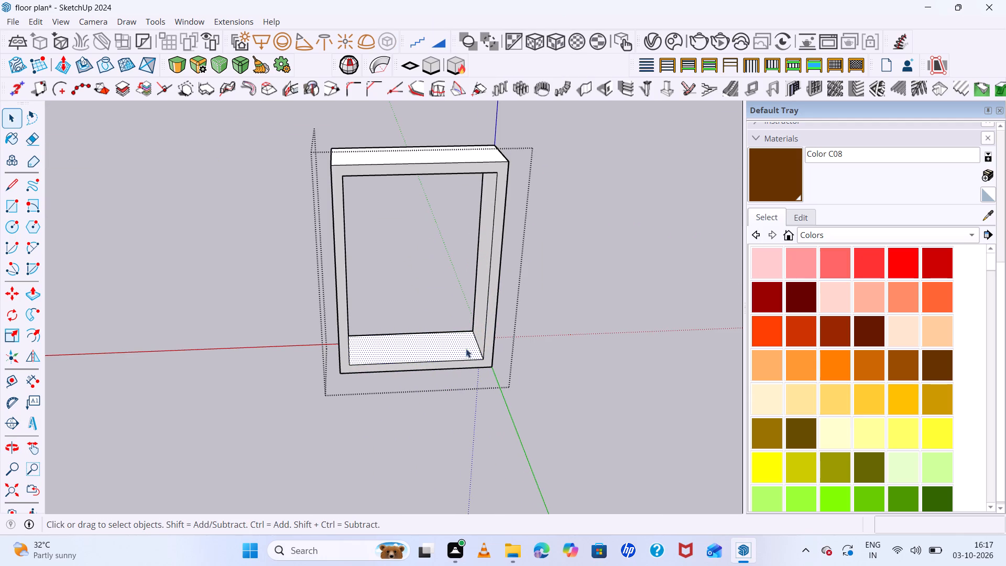
{"action": "key", "text": "ctrl+c"}
{"action": "left_click", "coordinate": [555, 352]}
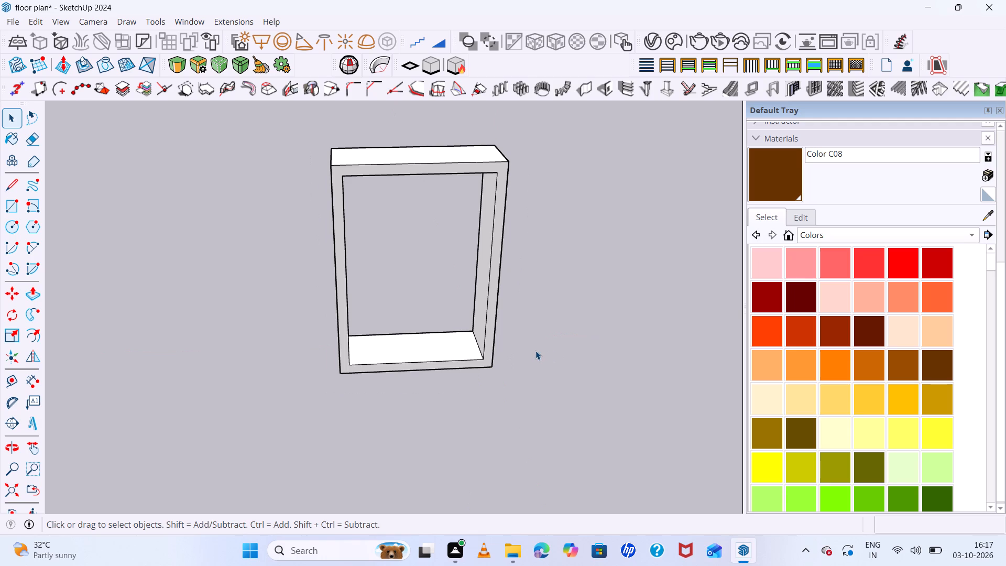
{"action": "left_click", "coordinate": [37, 25]}
{"action": "left_click", "coordinate": [103, 122]}
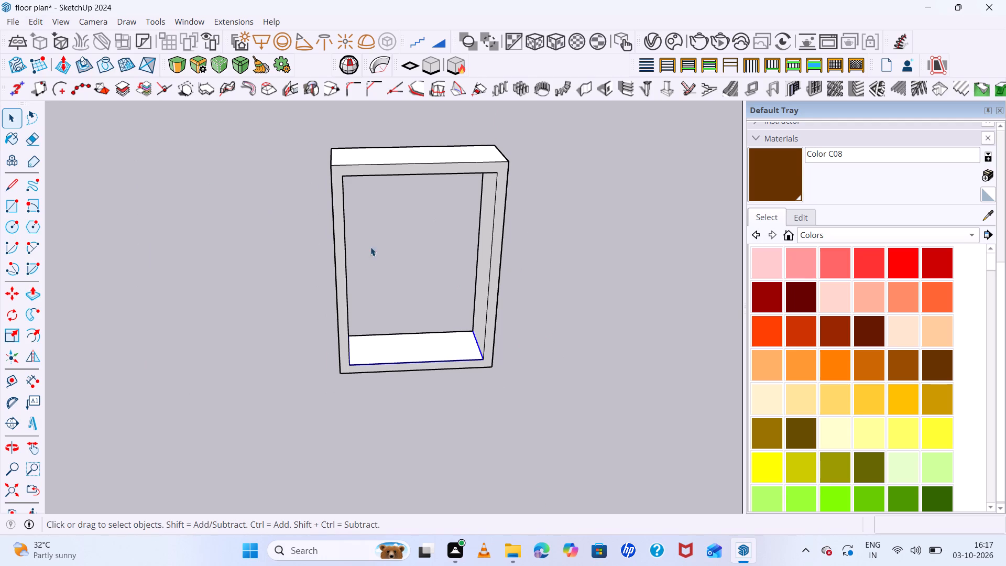
Select the pasted bottom face with its edges and make it a separate group.
{"action": "left_click", "coordinate": [465, 344]}
{"action": "right_click", "coordinate": [466, 344]}
{"action": "double_click", "coordinate": [410, 352]}
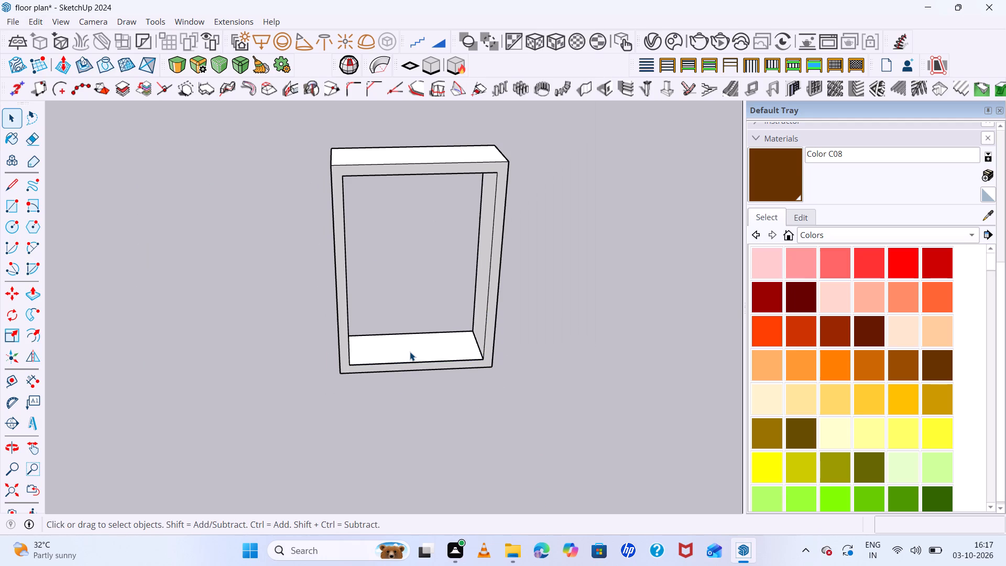
{"action": "triple_click", "coordinate": [410, 352]}
{"action": "right_click", "coordinate": [410, 352]}
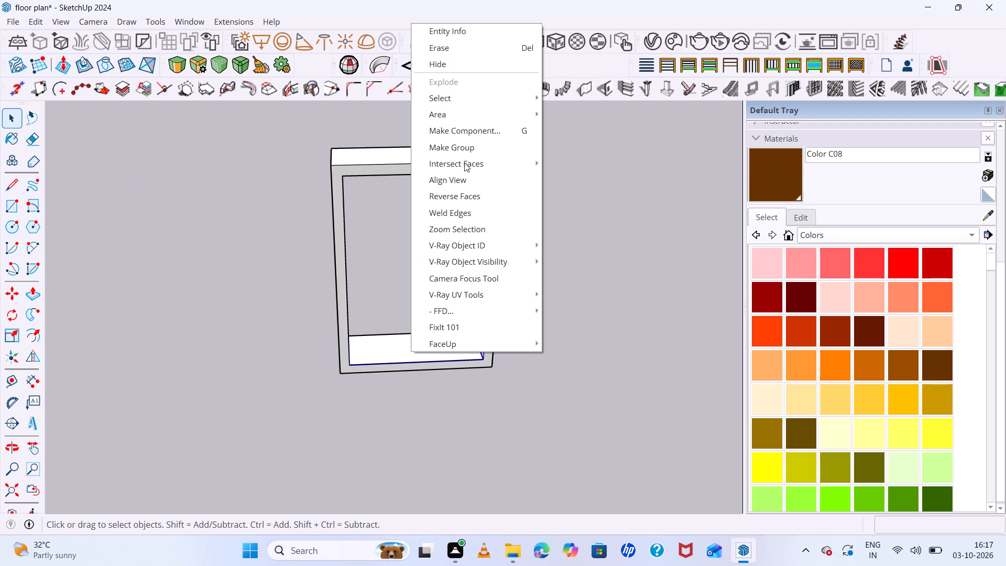
{"action": "left_click", "coordinate": [464, 150]}
Inside the new group, copy the bottom face up to the opening's top inner corner and divide the distance into 8 equal spaces.
{"action": "scroll", "coordinate": [460, 333], "scroll_direction": "up", "scroll_amount": 5}
{"action": "double_click", "coordinate": [465, 357]}
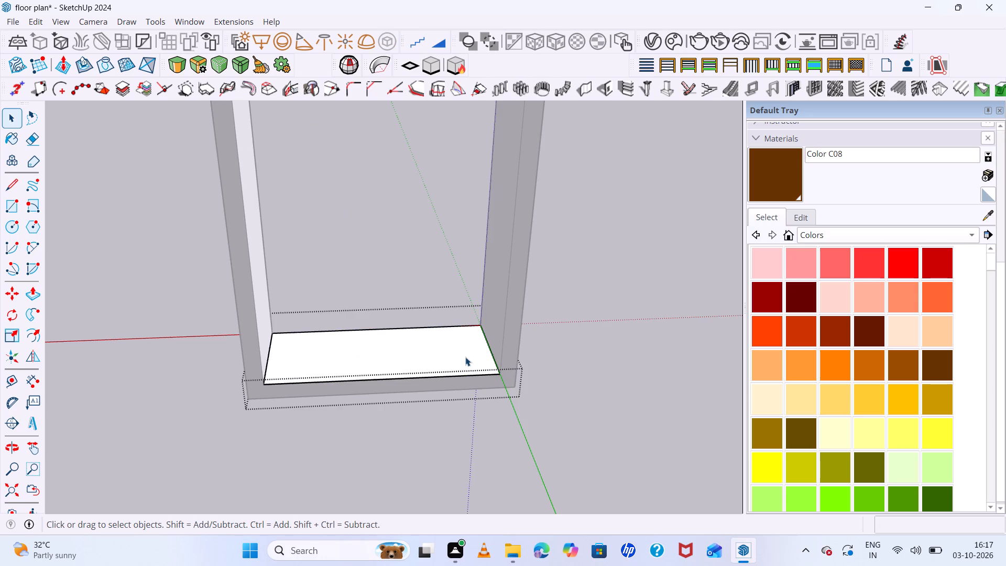
{"action": "left_click", "coordinate": [466, 357]}
{"action": "key", "text": "m"}
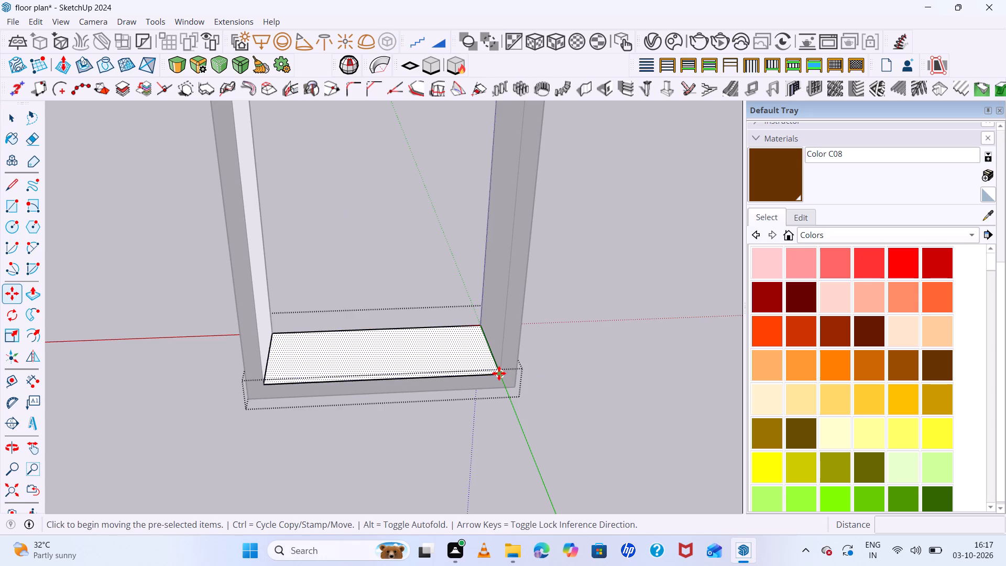
{"action": "left_click", "coordinate": [499, 373]}
{"action": "scroll", "coordinate": [513, 270], "scroll_direction": "down", "scroll_amount": 10}
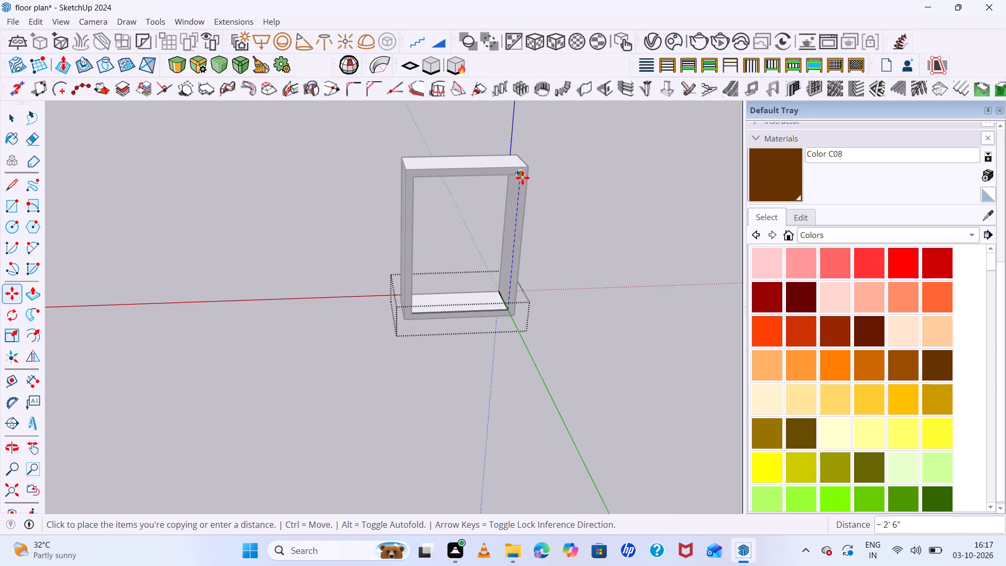
{"action": "left_click", "coordinate": [521, 177]}
{"action": "middle_click_drag", "start_coordinate": [543, 258], "coordinate": [493, 147]}
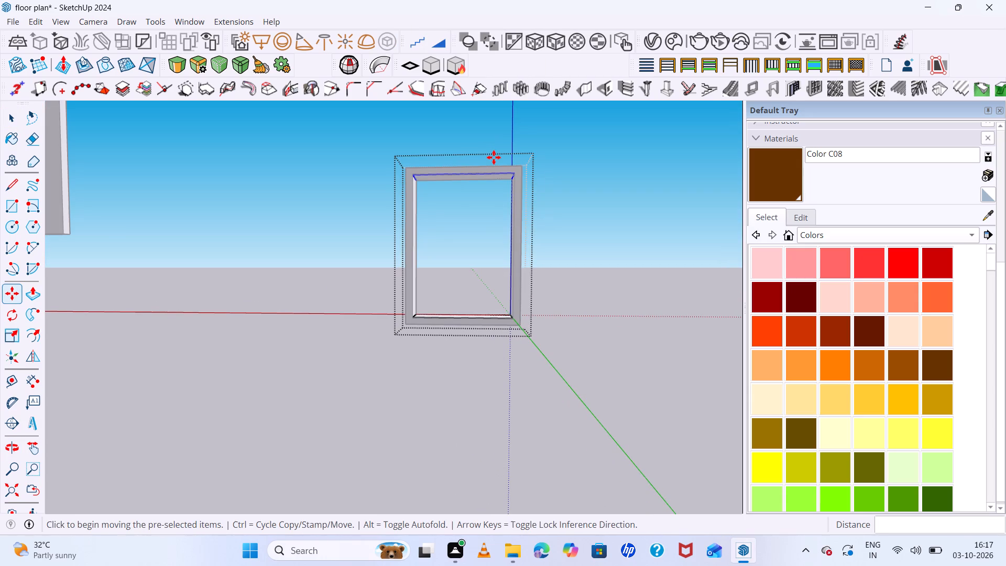
{"action": "type", "text": "8/"}
{"action": "key", "text": "Return"}
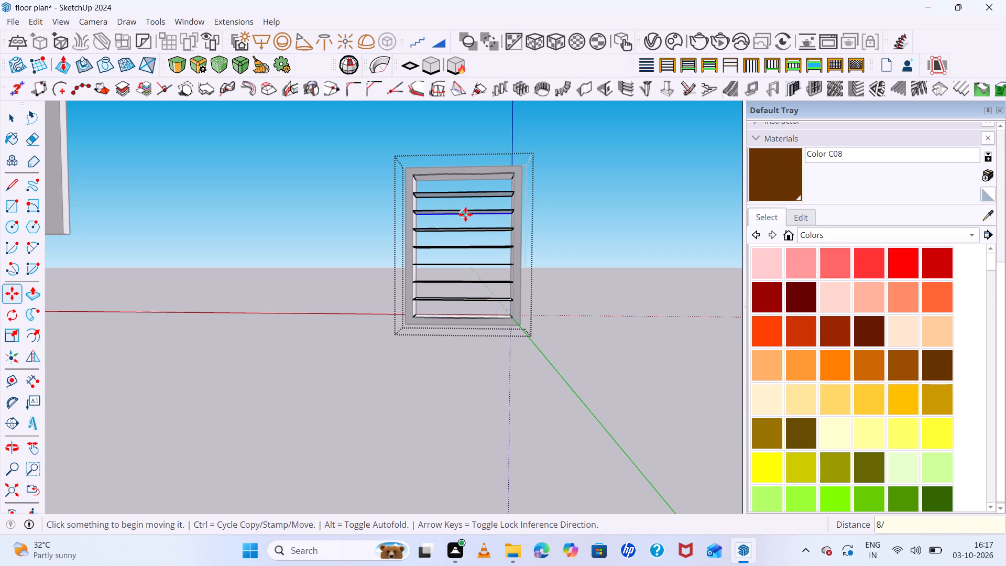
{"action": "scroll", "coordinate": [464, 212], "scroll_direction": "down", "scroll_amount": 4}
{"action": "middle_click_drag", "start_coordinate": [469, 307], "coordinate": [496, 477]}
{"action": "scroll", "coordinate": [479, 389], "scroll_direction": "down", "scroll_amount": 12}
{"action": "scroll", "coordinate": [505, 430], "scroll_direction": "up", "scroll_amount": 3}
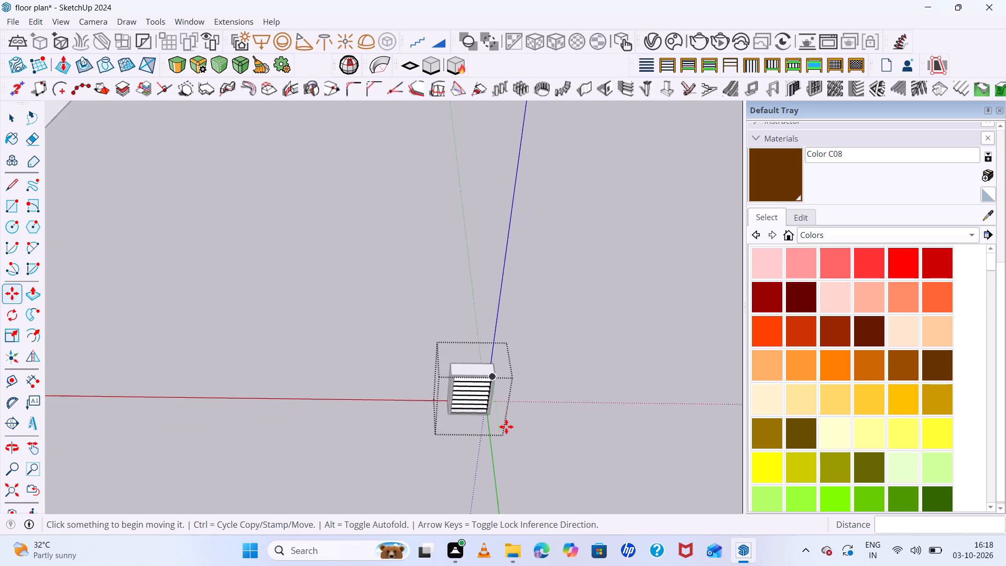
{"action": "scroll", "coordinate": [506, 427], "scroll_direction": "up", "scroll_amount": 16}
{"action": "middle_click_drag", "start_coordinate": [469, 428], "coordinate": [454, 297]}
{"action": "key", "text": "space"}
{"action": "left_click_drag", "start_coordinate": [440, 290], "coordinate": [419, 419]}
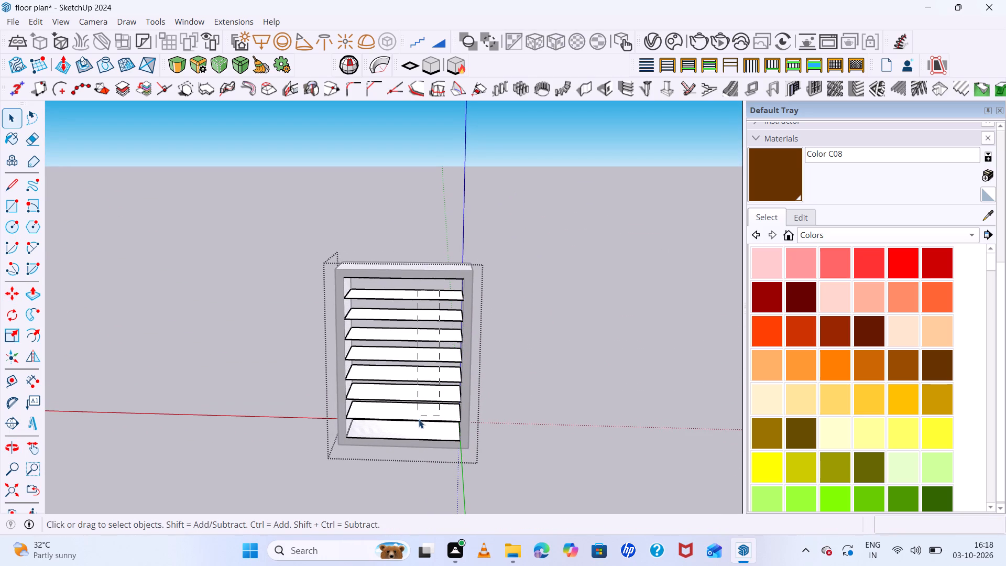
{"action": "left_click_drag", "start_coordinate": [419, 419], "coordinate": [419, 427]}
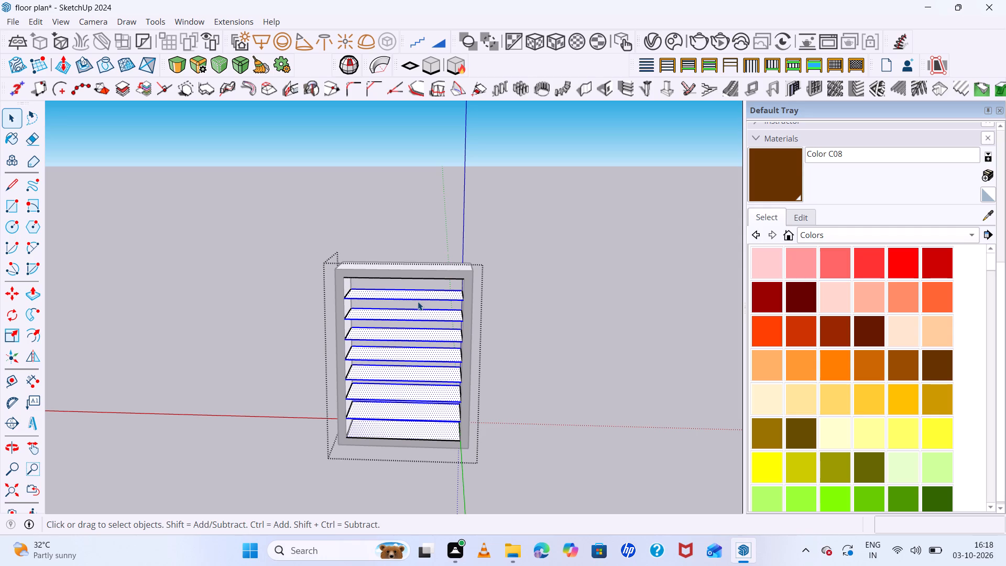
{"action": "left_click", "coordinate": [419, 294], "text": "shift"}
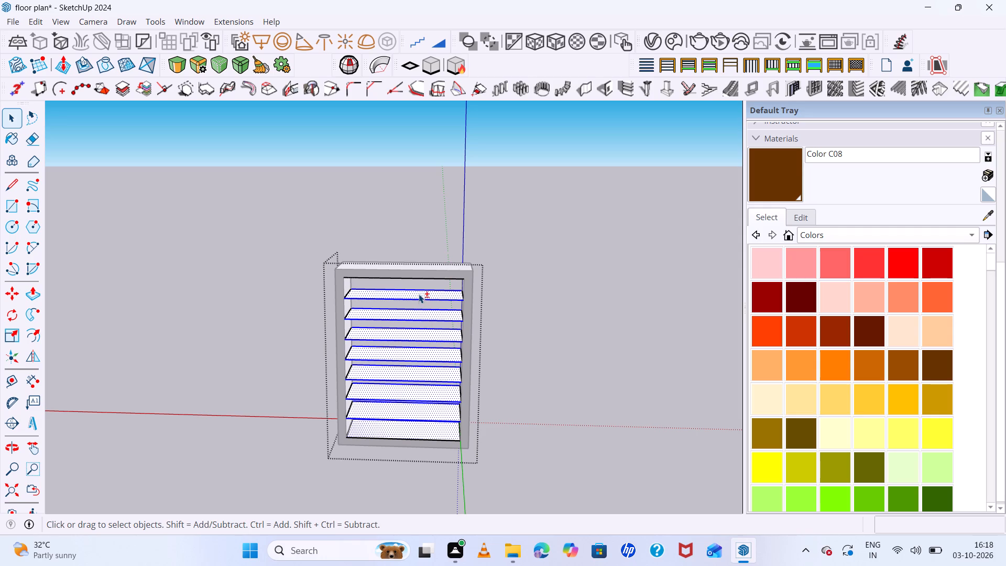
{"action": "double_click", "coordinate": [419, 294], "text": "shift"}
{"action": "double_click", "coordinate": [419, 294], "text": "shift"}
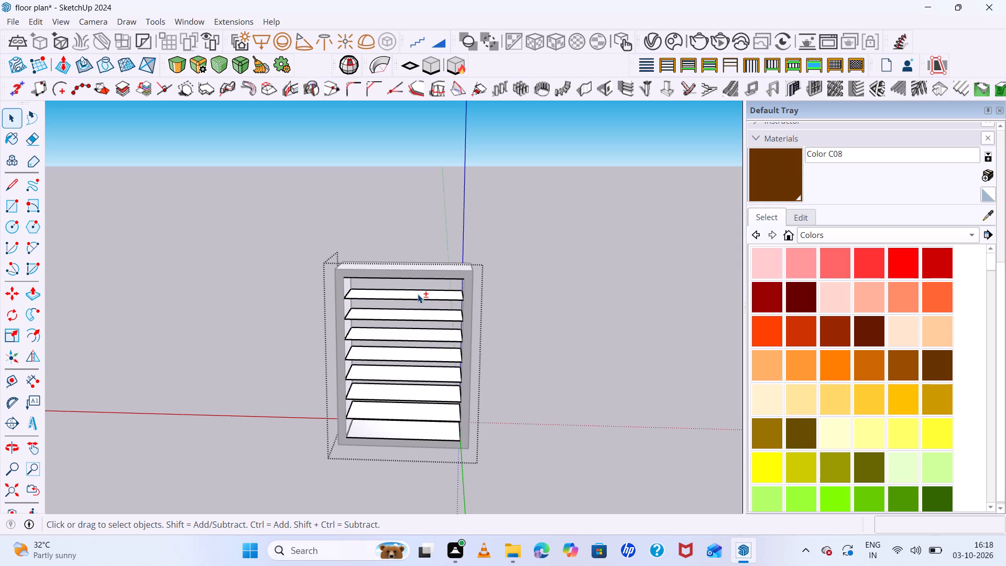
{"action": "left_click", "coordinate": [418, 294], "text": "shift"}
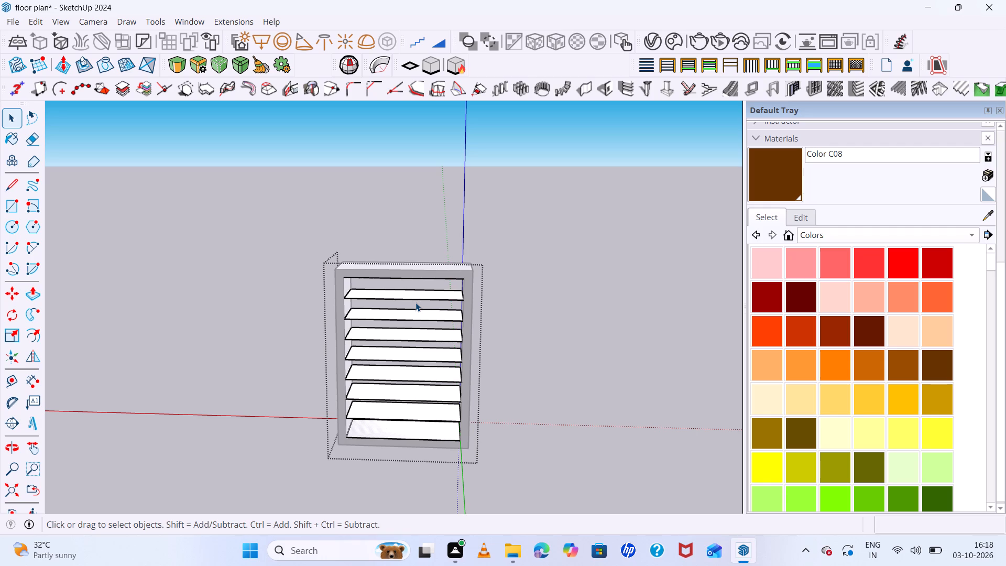
Select the seven slats between the bottom and top faces and rotate them about 6.3 degrees around the red axis.
{"action": "triple_click", "coordinate": [411, 295]}
{"action": "triple_click", "coordinate": [414, 314], "text": "shift"}
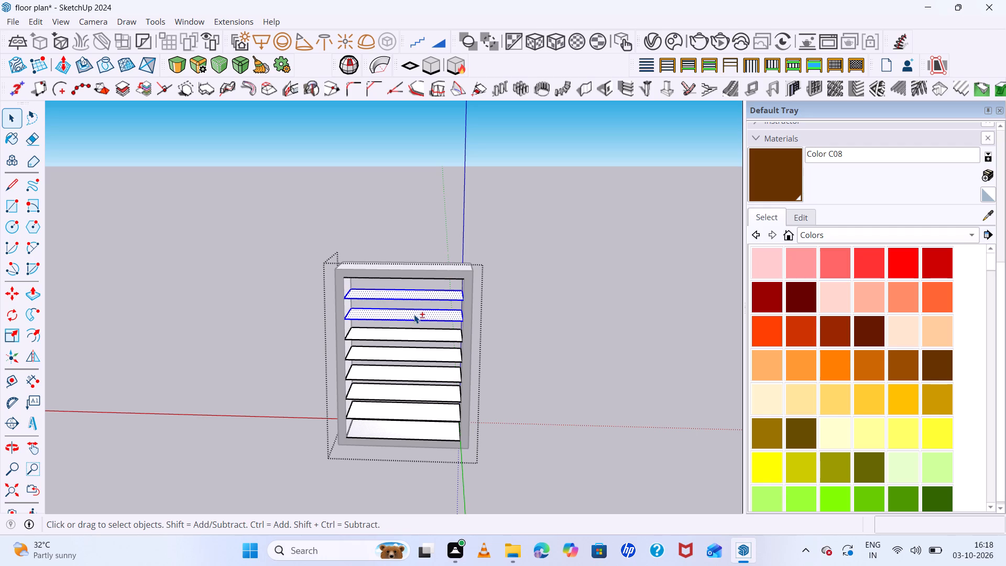
{"action": "double_click", "coordinate": [412, 333], "text": "shift"}
{"action": "triple_click", "coordinate": [415, 357], "text": "shift"}
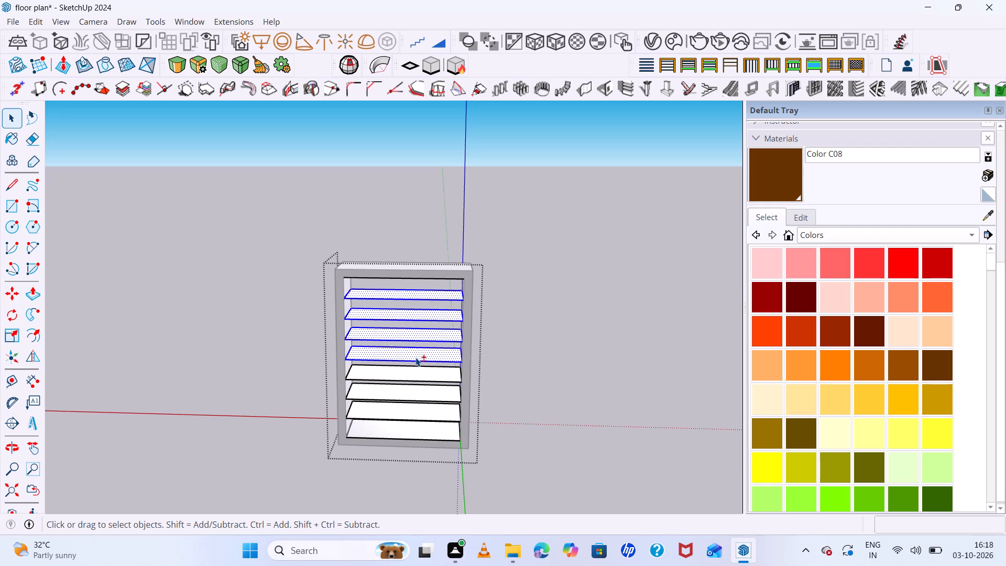
{"action": "left_click", "coordinate": [415, 357], "text": "shift"}
{"action": "double_click", "coordinate": [415, 378], "text": "shift"}
{"action": "double_click", "coordinate": [417, 390], "text": "shift"}
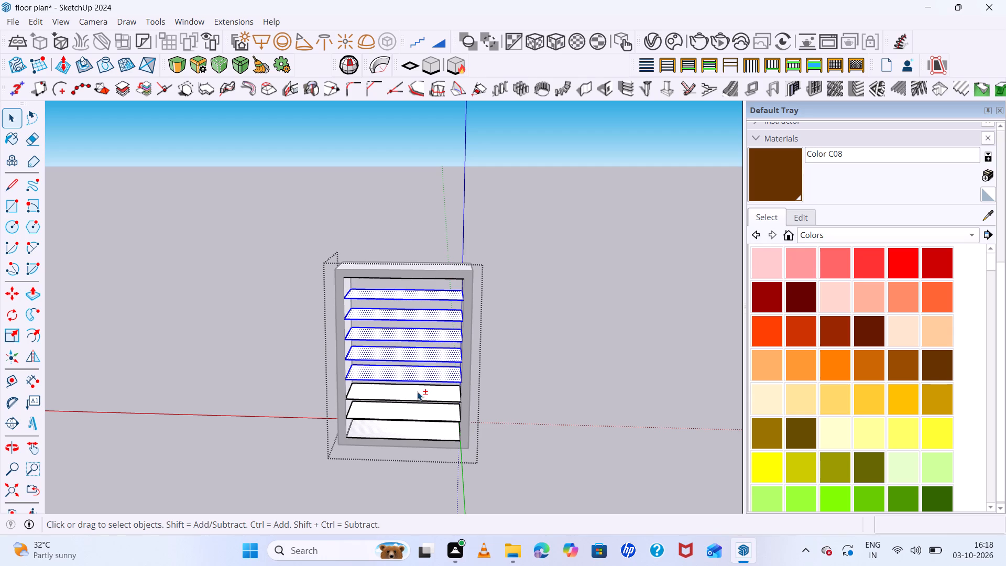
{"action": "triple_click", "coordinate": [418, 395], "text": "shift"}
{"action": "triple_click", "coordinate": [419, 410], "text": "shift"}
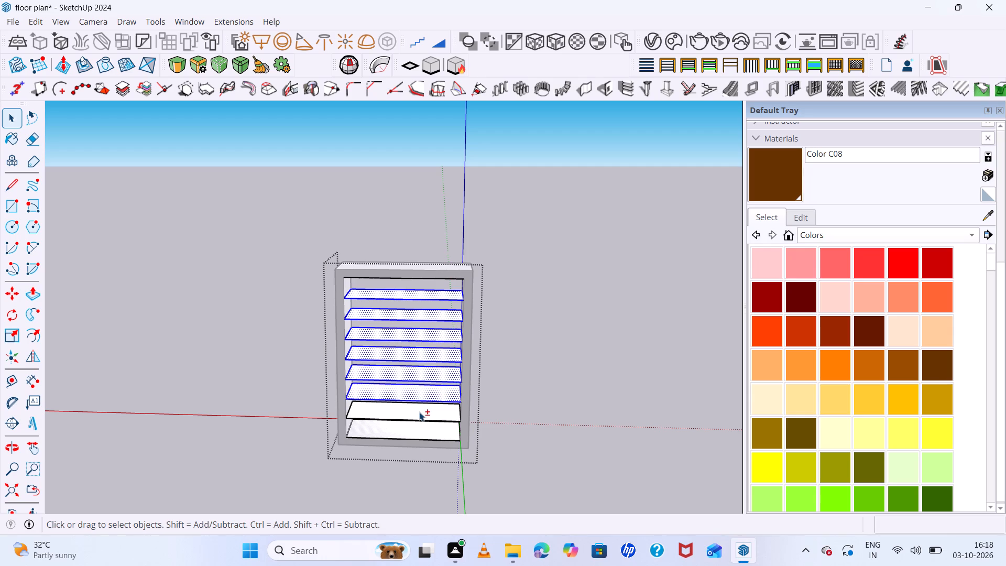
{"action": "triple_click", "coordinate": [420, 415], "text": "shift"}
{"action": "double_click", "coordinate": [420, 415], "text": "shift"}
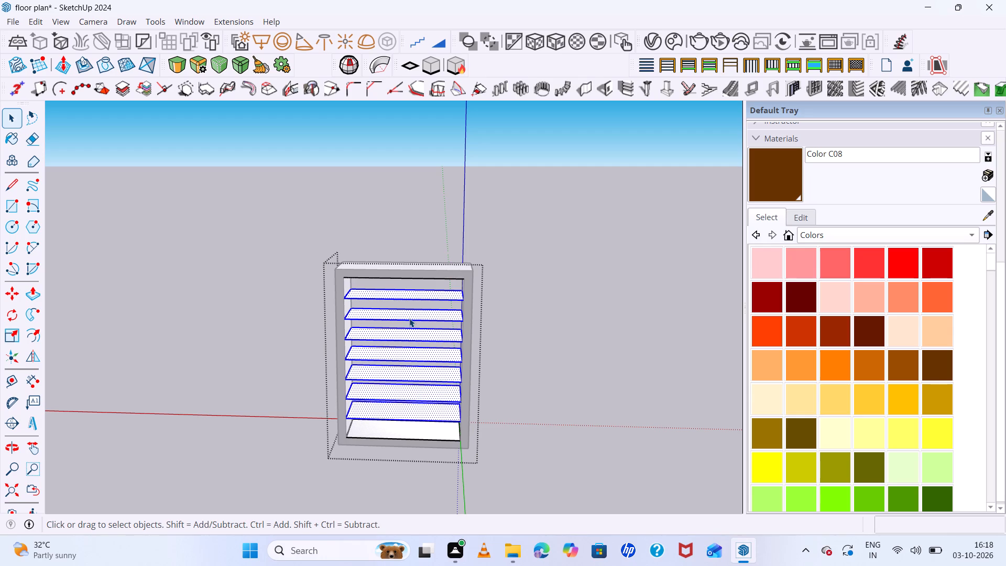
{"action": "scroll", "coordinate": [409, 318], "scroll_direction": "down", "scroll_amount": 4}
{"action": "middle_click_drag", "start_coordinate": [449, 373], "coordinate": [430, 419]}
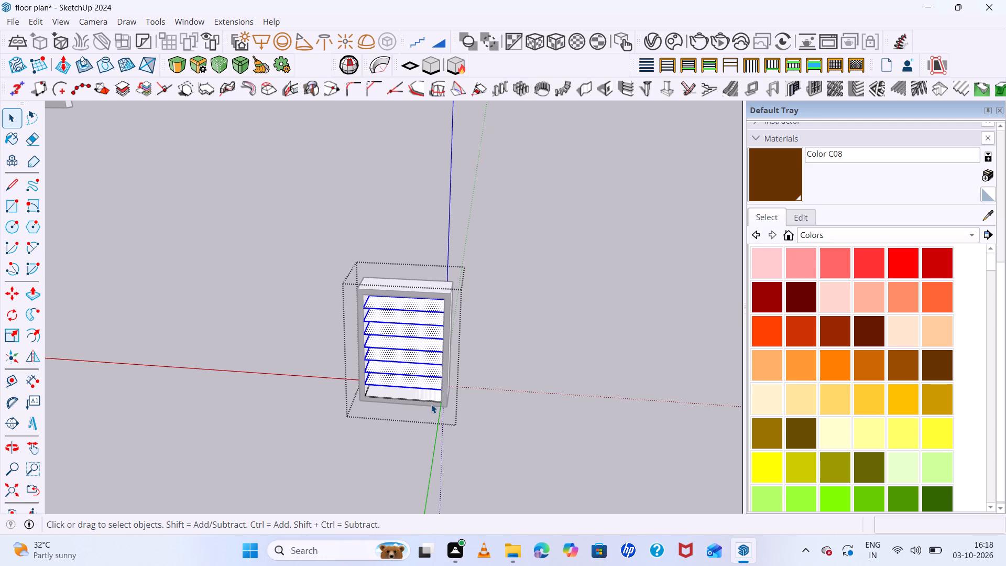
{"action": "key", "text": "q"}
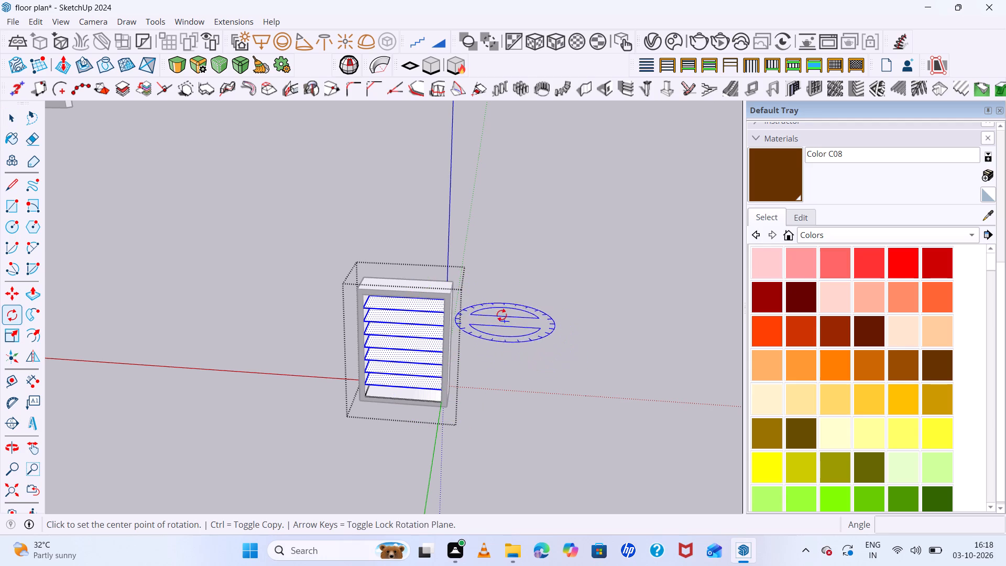
{"action": "key", "text": "Right"}
{"action": "left_click", "coordinate": [515, 394]}
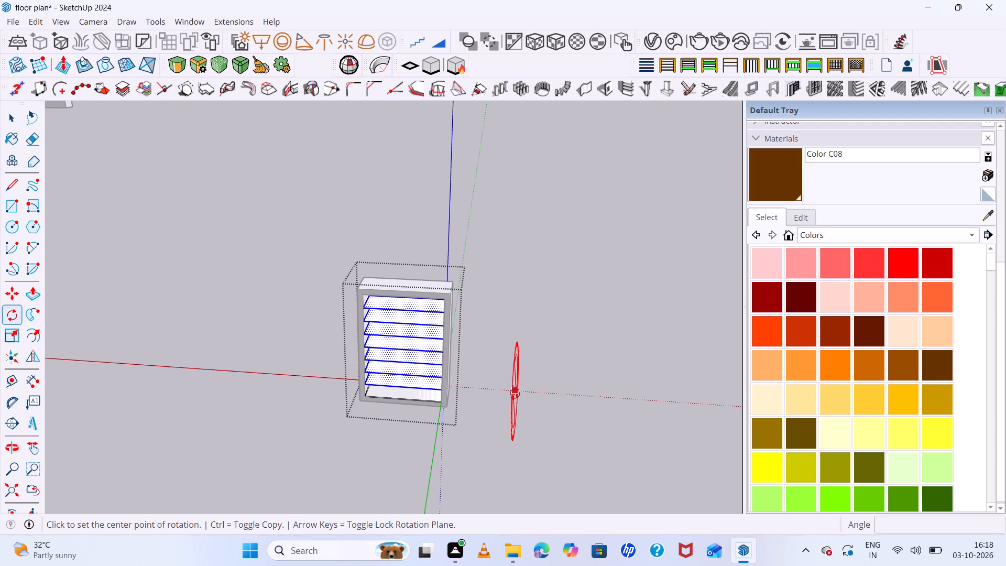
{"action": "left_click", "coordinate": [513, 286]}
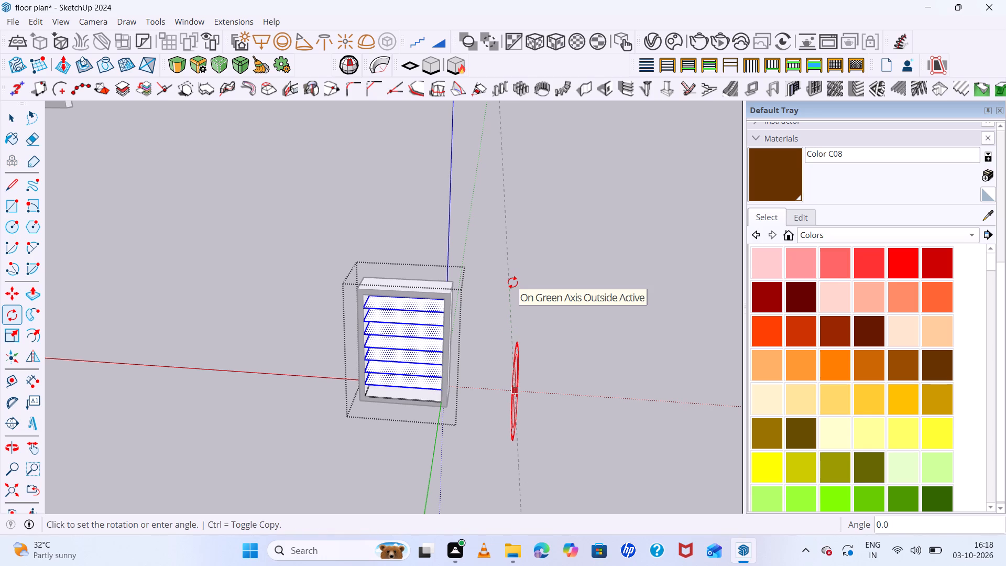
{"action": "middle_click_drag", "start_coordinate": [512, 282], "coordinate": [522, 238]}
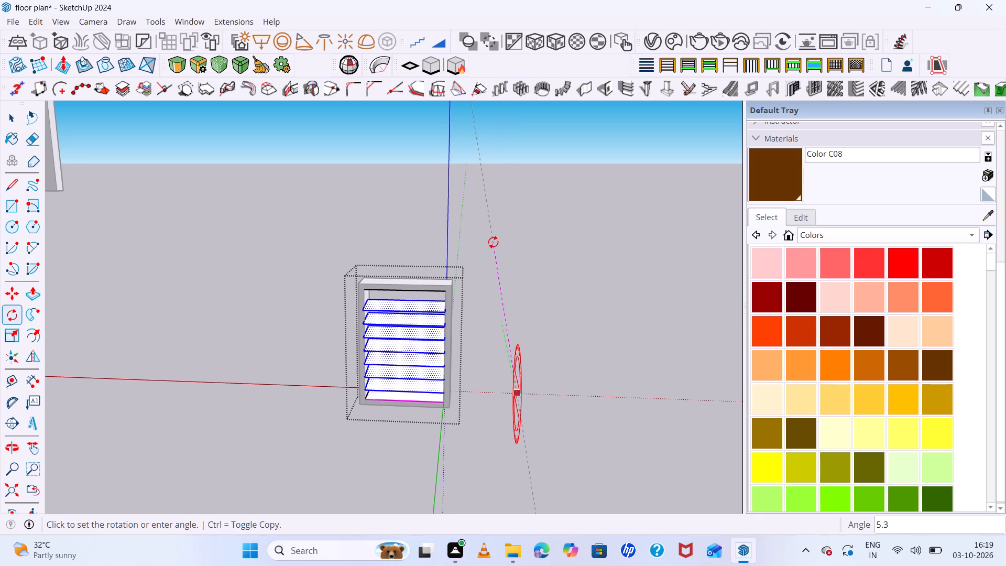
{"action": "left_click", "coordinate": [493, 242]}
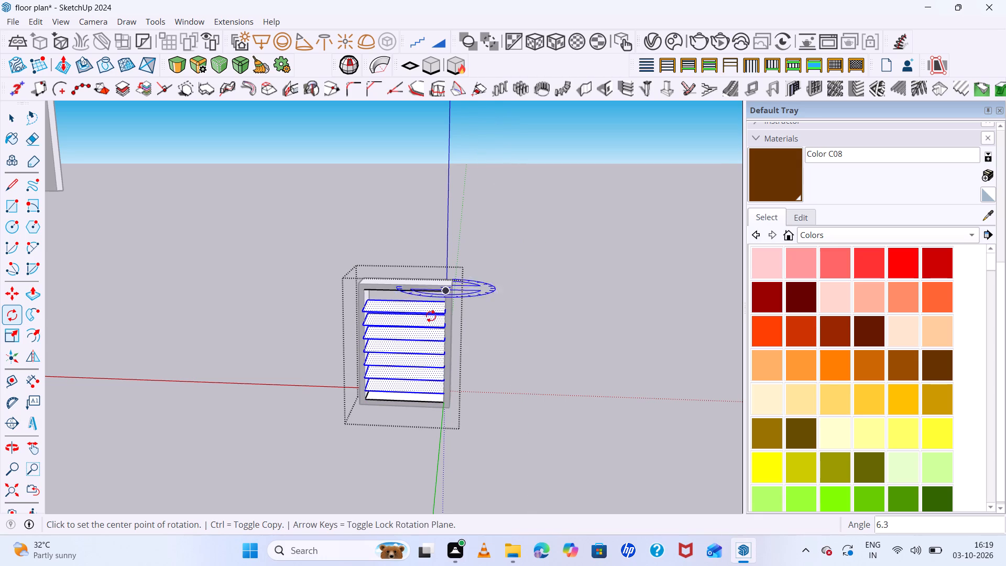
{"action": "key", "text": "space"}
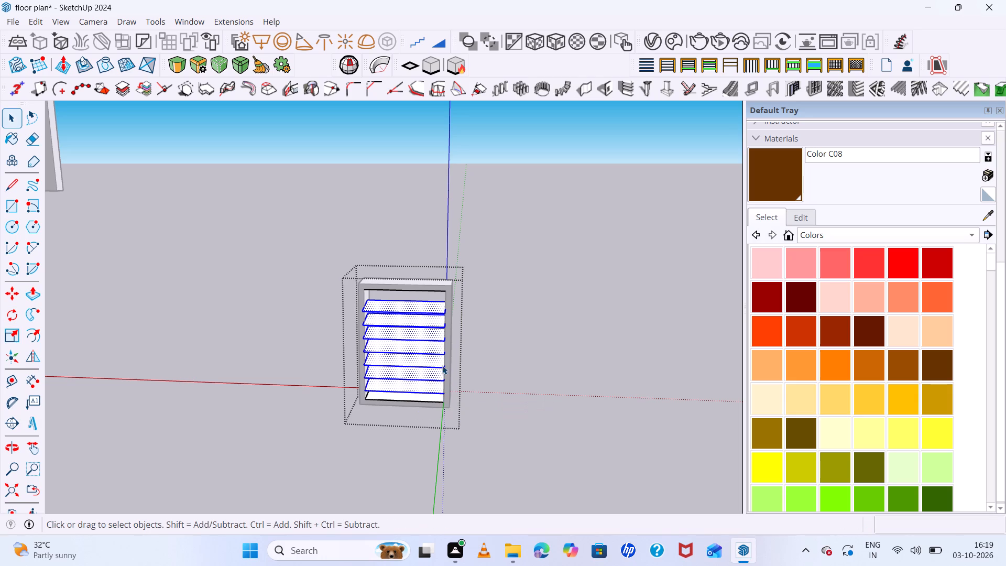
Move the seven selected slats out of the frame to a spot in front of the building's wall and exit the group.
{"action": "key", "text": "m"}
{"action": "left_click", "coordinate": [451, 408]}
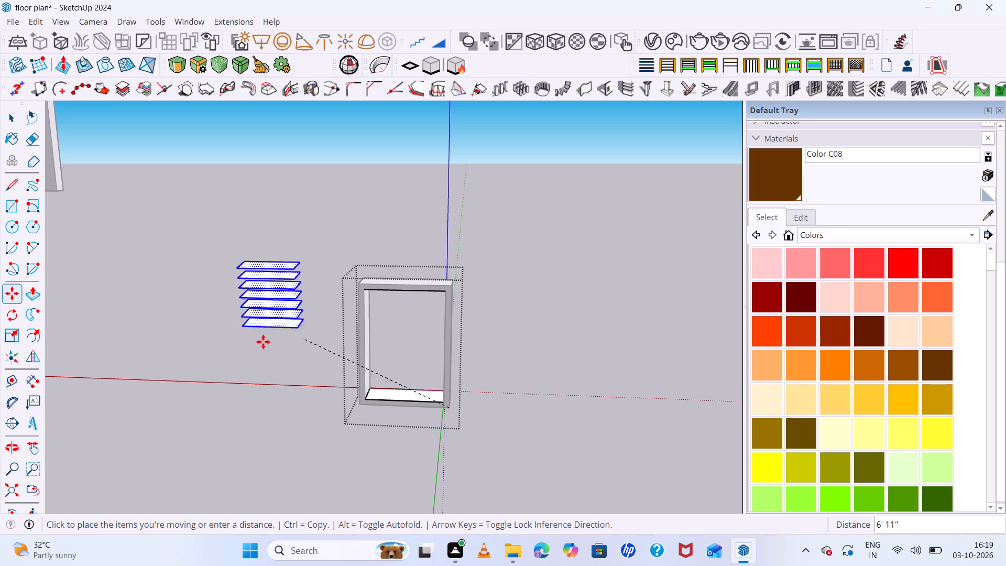
{"action": "scroll", "coordinate": [260, 346], "scroll_direction": "down", "scroll_amount": 20}
{"action": "scroll", "coordinate": [389, 259], "scroll_direction": "down", "scroll_amount": 7}
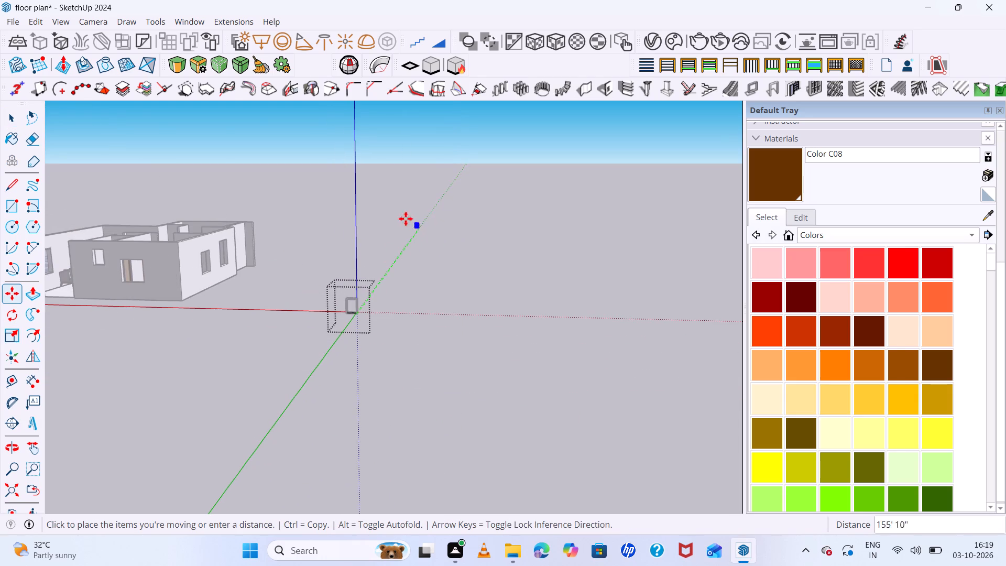
{"action": "scroll", "coordinate": [255, 203], "scroll_direction": "down", "scroll_amount": 2}
{"action": "scroll", "coordinate": [105, 249], "scroll_direction": "up", "scroll_amount": 5}
{"action": "scroll", "coordinate": [112, 266], "scroll_direction": "up", "scroll_amount": 18}
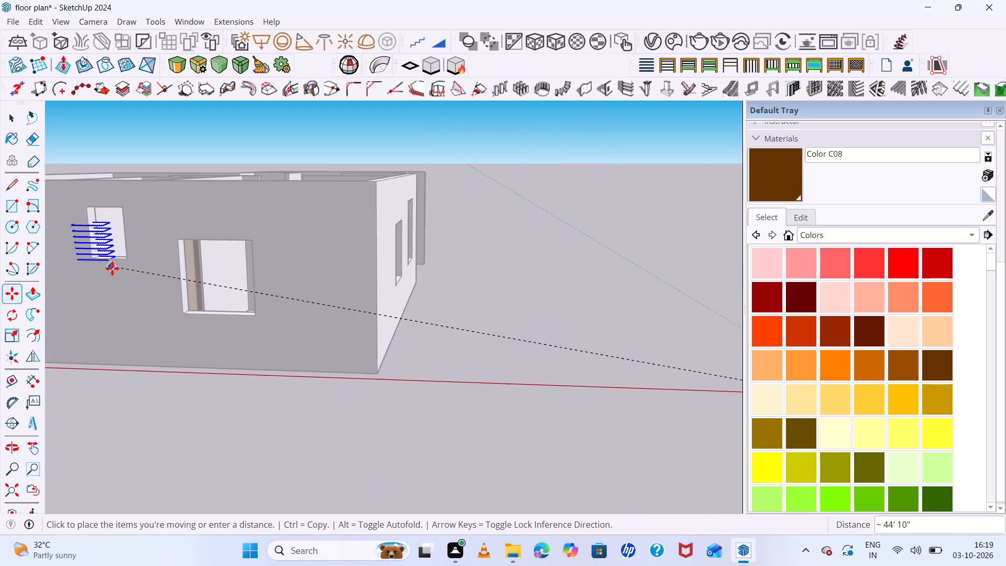
{"action": "scroll", "coordinate": [117, 266], "scroll_direction": "up", "scroll_amount": 6}
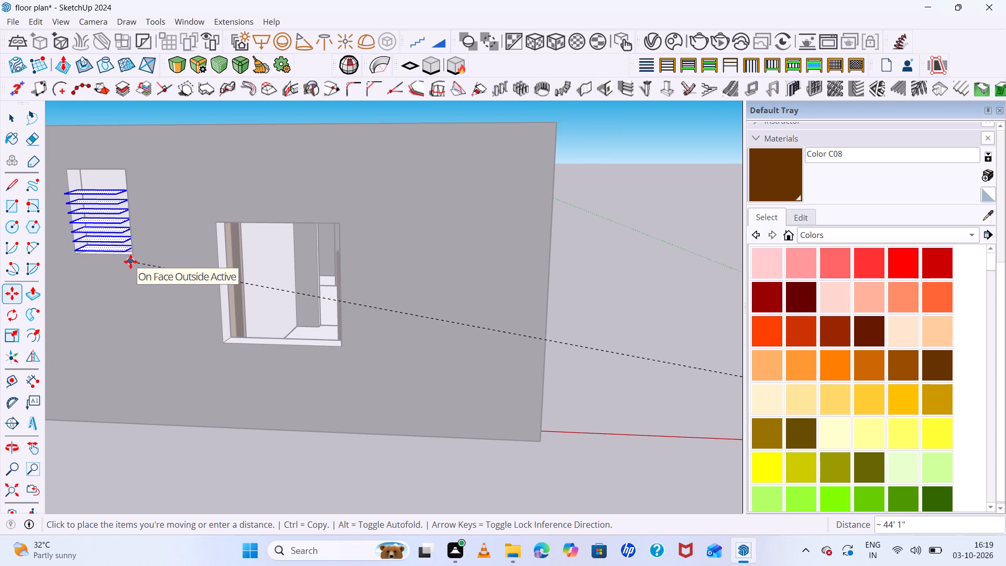
{"action": "scroll", "coordinate": [450, 434], "scroll_direction": "down", "scroll_amount": 6}
{"action": "scroll", "coordinate": [456, 384], "scroll_direction": "down", "scroll_amount": 4}
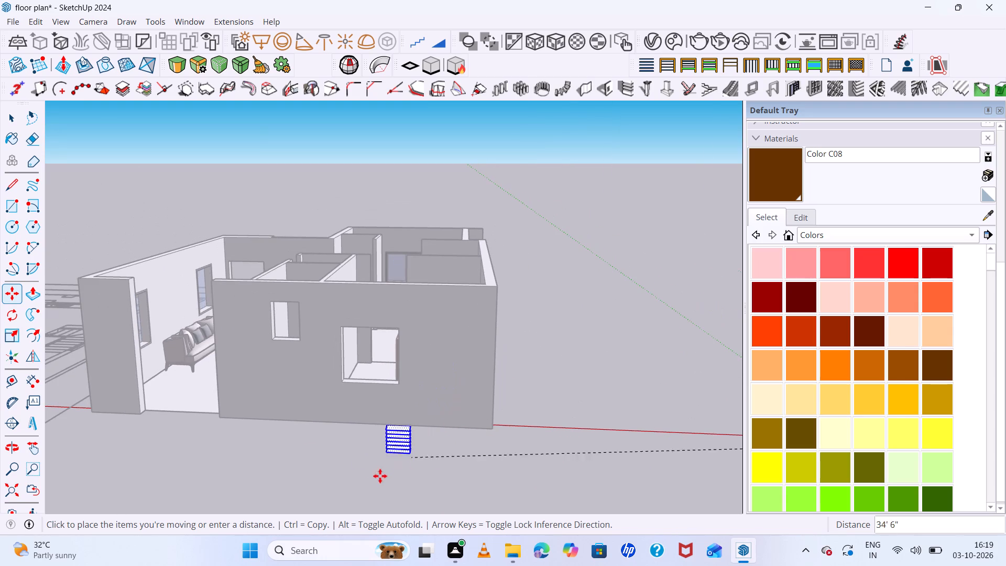
{"action": "left_click", "coordinate": [374, 481]}
{"action": "key", "text": "space"}
{"action": "left_click", "coordinate": [554, 330]}
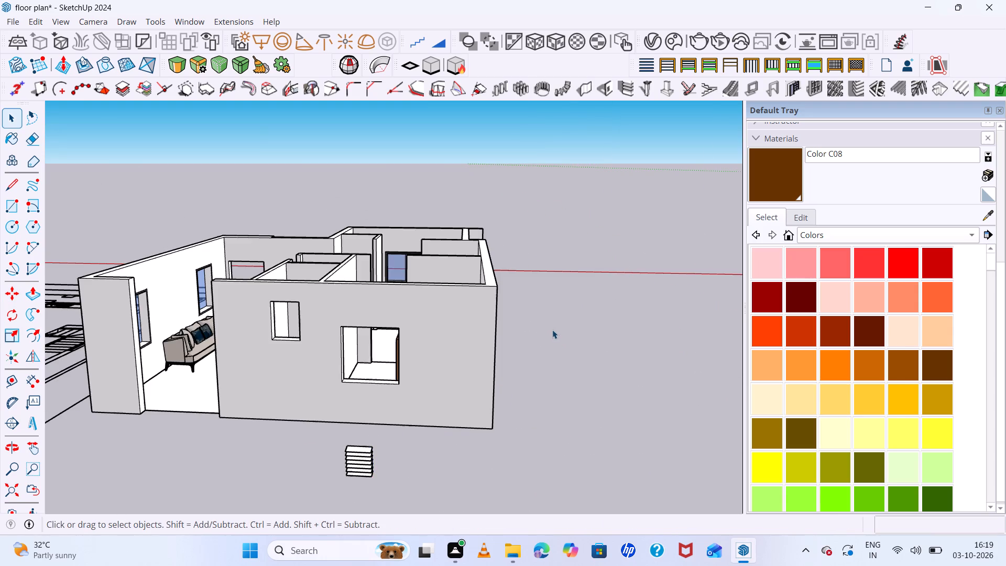
Examine the building's exterior walls, the relocated slats and the empty frame beside the building.
{"action": "scroll", "coordinate": [234, 419], "scroll_direction": "up", "scroll_amount": 5}
{"action": "middle_click_drag", "start_coordinate": [271, 401], "coordinate": [326, 379]}
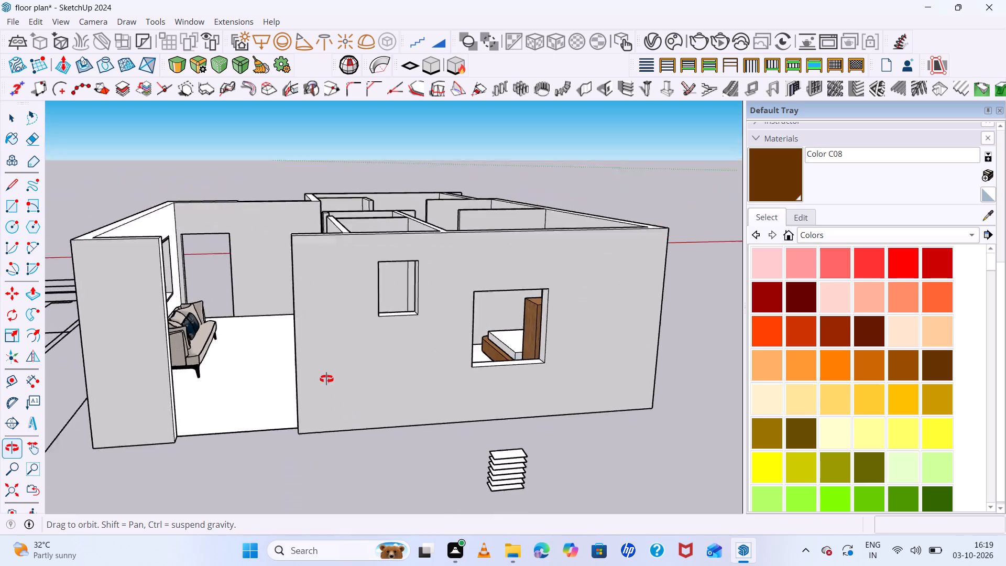
{"action": "middle_click_drag", "start_coordinate": [326, 379], "coordinate": [204, 331]}
{"action": "scroll", "coordinate": [206, 332], "scroll_direction": "up", "scroll_amount": 1}
{"action": "scroll", "coordinate": [275, 323], "scroll_direction": "down", "scroll_amount": 12}
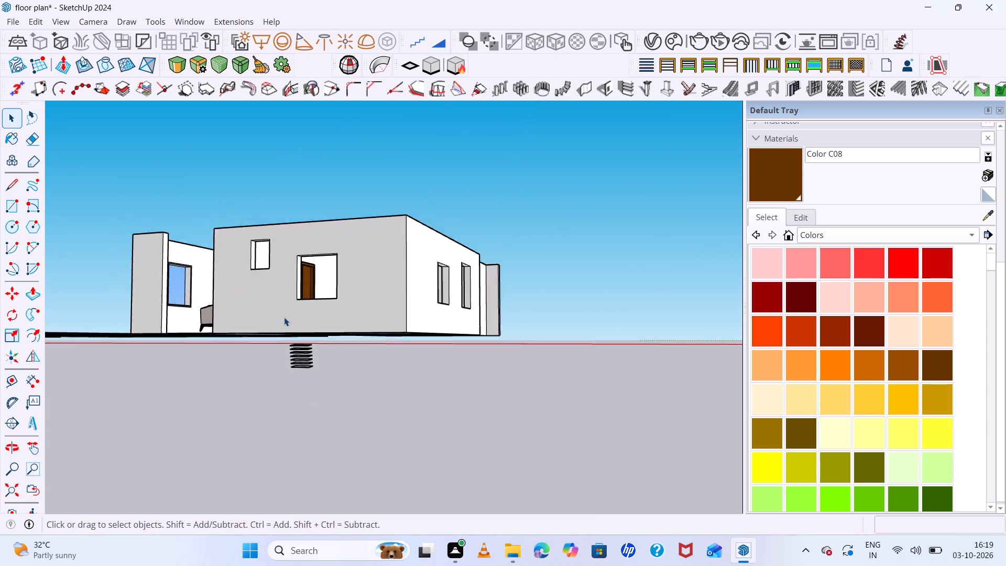
{"action": "scroll", "coordinate": [284, 317], "scroll_direction": "down", "scroll_amount": 1}
{"action": "middle_click_drag", "start_coordinate": [367, 375], "coordinate": [413, 472]}
{"action": "scroll", "coordinate": [694, 406], "scroll_direction": "up", "scroll_amount": 5}
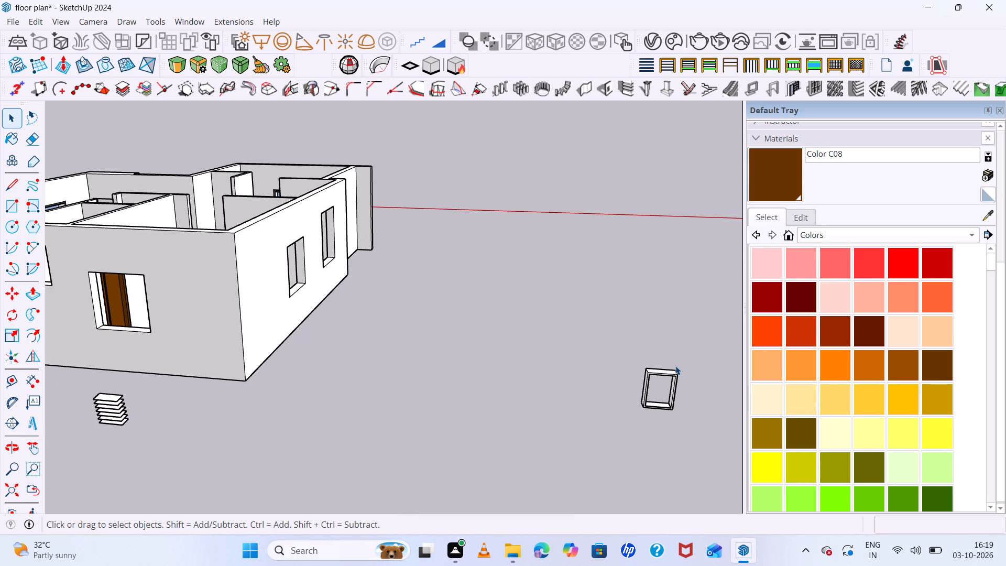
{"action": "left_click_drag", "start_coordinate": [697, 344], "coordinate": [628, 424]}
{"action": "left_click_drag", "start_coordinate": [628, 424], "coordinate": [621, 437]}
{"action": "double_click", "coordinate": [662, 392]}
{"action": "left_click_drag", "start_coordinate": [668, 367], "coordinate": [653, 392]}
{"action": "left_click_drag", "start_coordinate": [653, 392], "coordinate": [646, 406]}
Examine the small window opening in the building wall near the relocated slats.
{"action": "scroll", "coordinate": [580, 345], "scroll_direction": "down", "scroll_amount": 6}
{"action": "middle_click_drag", "start_coordinate": [170, 319], "coordinate": [221, 336]}
{"action": "middle_click", "coordinate": [221, 336]}
{"action": "scroll", "coordinate": [221, 313], "scroll_direction": "up", "scroll_amount": 8}
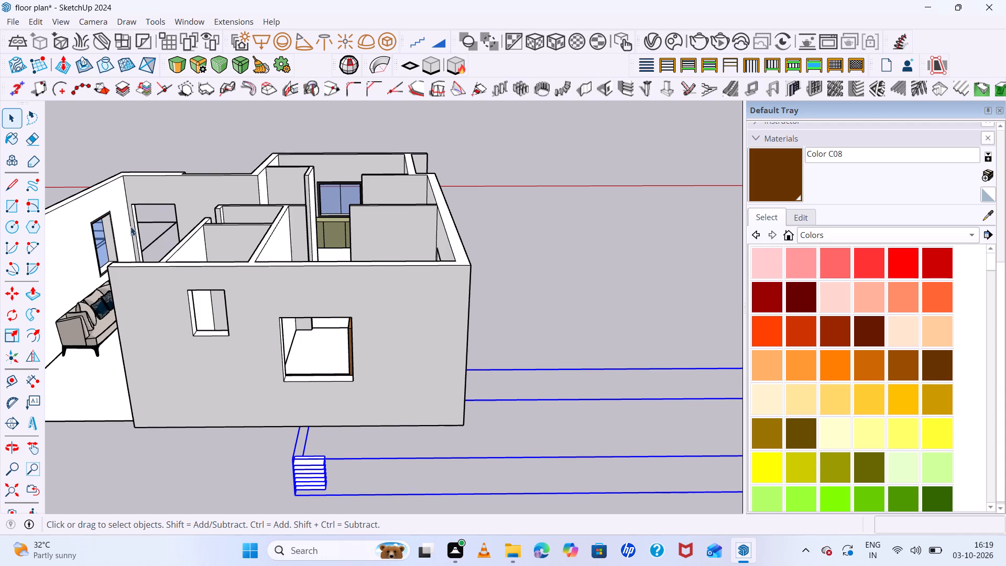
{"action": "scroll", "coordinate": [131, 230], "scroll_direction": "up", "scroll_amount": 5}
{"action": "middle_click_drag", "start_coordinate": [178, 293], "coordinate": [202, 177]}
{"action": "scroll", "coordinate": [299, 225], "scroll_direction": "up", "scroll_amount": 2}
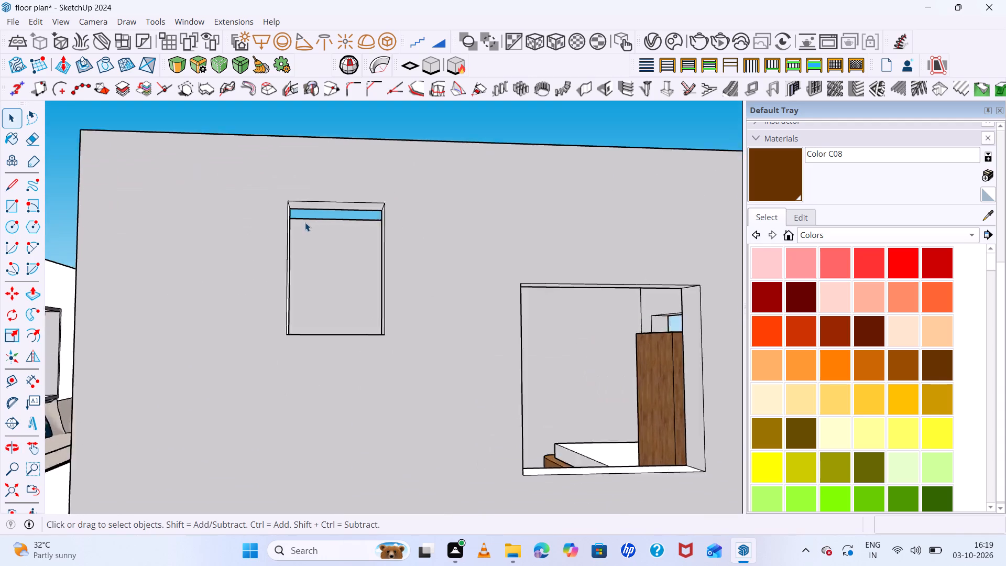
{"action": "scroll", "coordinate": [305, 222], "scroll_direction": "up", "scroll_amount": 2}
{"action": "middle_click_drag", "start_coordinate": [304, 233], "coordinate": [257, 258]}
{"action": "scroll", "coordinate": [254, 256], "scroll_direction": "up", "scroll_amount": 1}
{"action": "scroll", "coordinate": [254, 235], "scroll_direction": "down", "scroll_amount": 15}
{"action": "scroll", "coordinate": [243, 218], "scroll_direction": "down", "scroll_amount": 13}
{"action": "scroll", "coordinate": [111, 209], "scroll_direction": "down", "scroll_amount": 5}
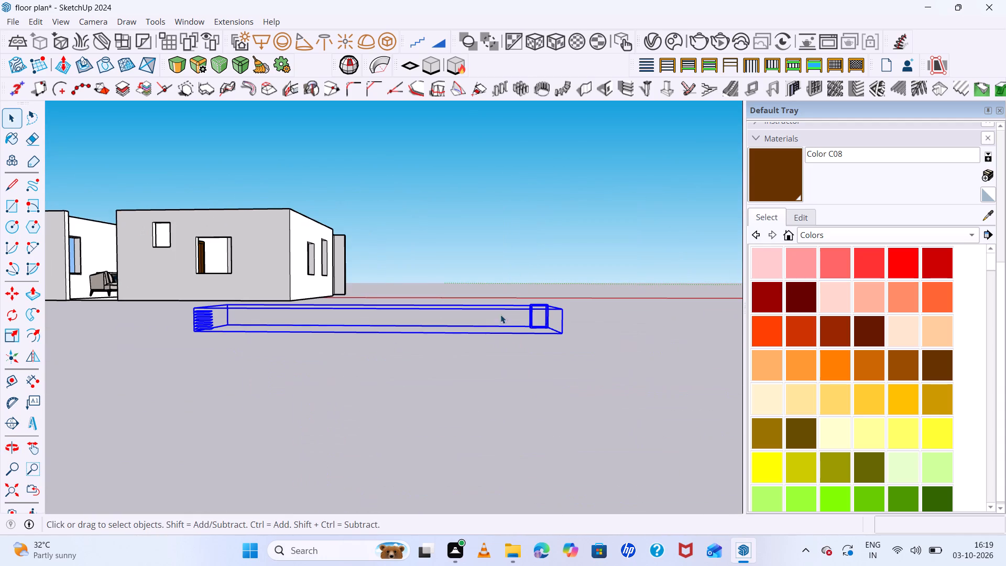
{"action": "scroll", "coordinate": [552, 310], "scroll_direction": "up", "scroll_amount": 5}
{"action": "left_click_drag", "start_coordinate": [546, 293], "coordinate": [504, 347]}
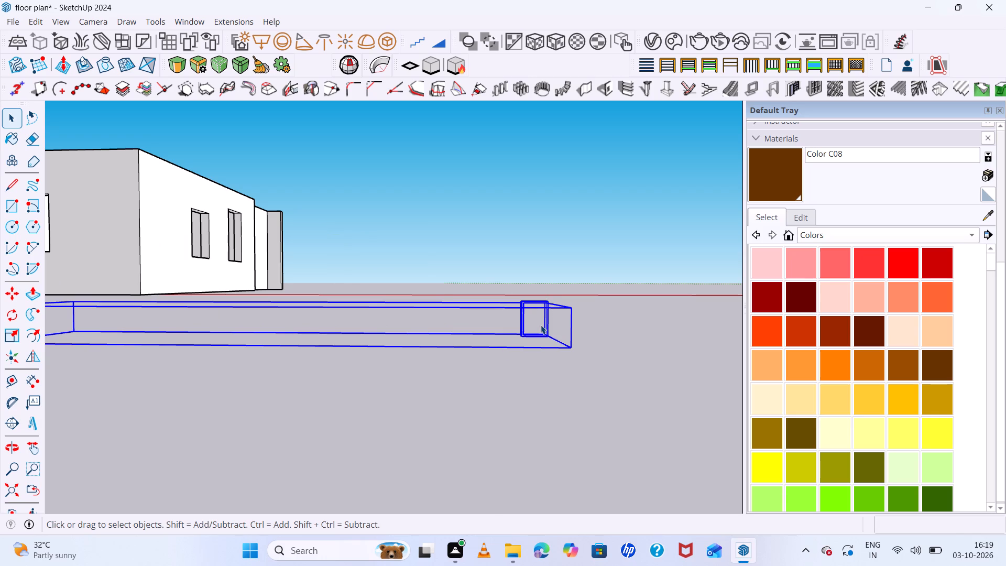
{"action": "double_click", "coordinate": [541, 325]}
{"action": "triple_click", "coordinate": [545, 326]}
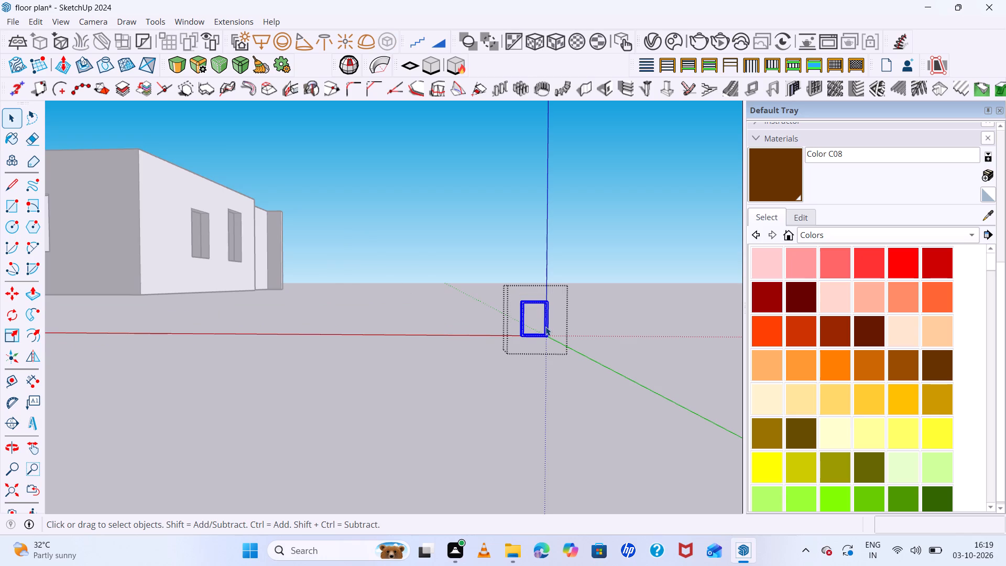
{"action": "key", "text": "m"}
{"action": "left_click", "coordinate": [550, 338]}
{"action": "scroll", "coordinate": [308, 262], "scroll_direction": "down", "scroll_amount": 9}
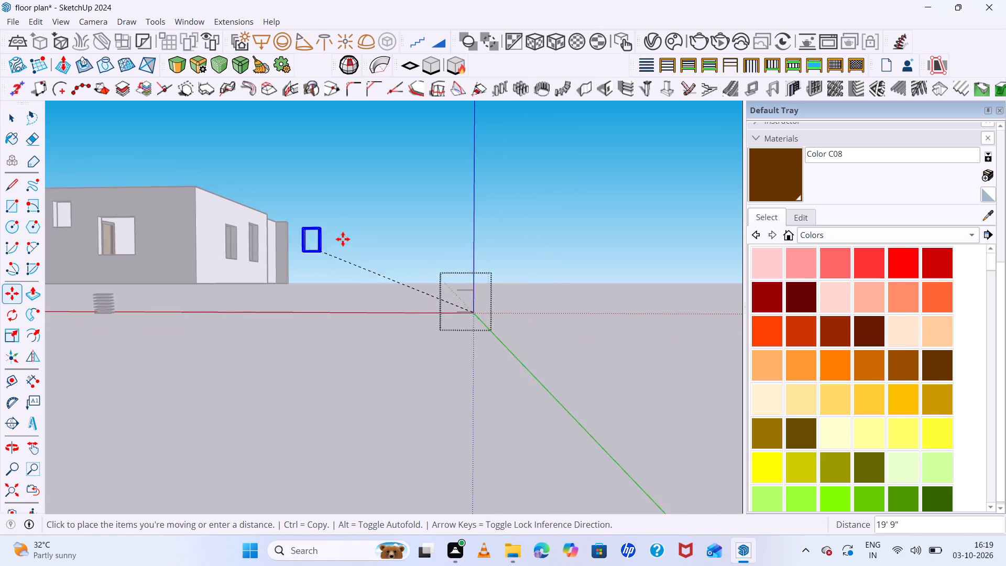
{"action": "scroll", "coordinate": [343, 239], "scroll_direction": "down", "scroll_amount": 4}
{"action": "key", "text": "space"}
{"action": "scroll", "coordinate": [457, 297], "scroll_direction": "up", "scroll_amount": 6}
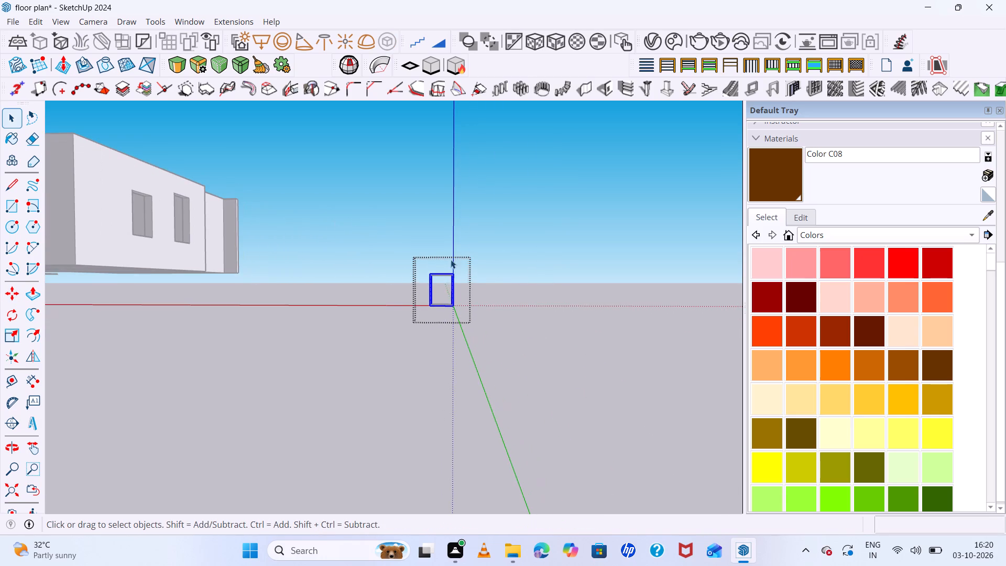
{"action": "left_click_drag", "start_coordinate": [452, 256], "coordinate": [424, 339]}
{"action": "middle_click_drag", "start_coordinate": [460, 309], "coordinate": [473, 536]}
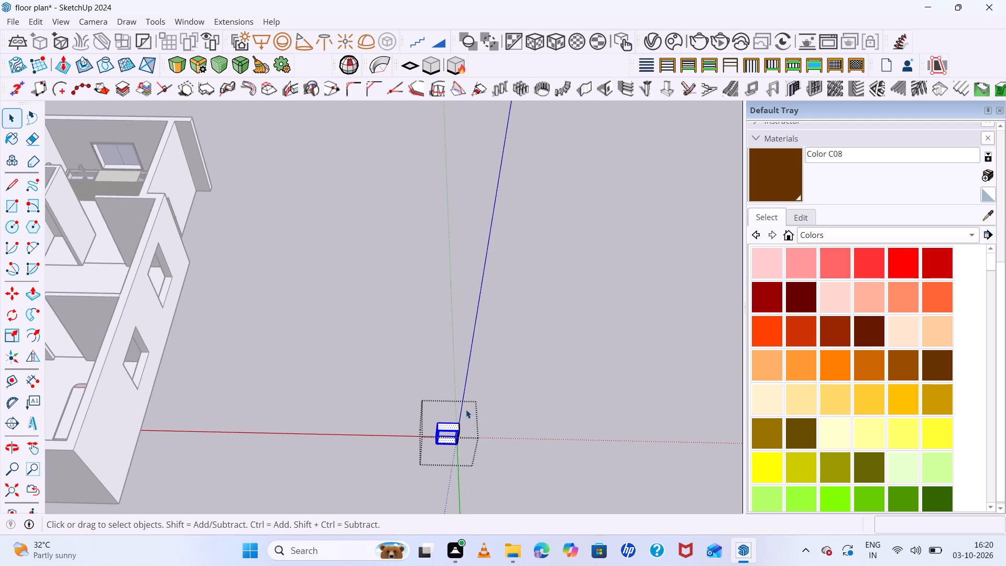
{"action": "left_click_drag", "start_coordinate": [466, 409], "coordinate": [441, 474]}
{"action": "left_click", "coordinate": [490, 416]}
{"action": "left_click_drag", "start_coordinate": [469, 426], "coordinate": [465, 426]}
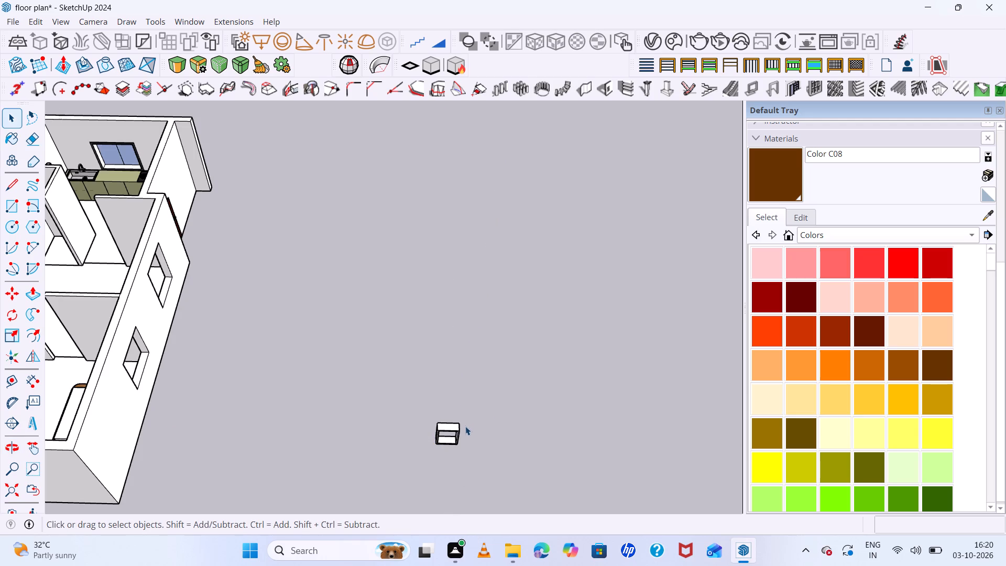
Open the louver group, select the empty frame and move it about 45' 6" to the ground in front of the building's wall.
{"action": "left_click_drag", "start_coordinate": [465, 426], "coordinate": [445, 433]}
{"action": "left_click", "coordinate": [445, 433]}
{"action": "triple_click", "coordinate": [451, 428]}
{"action": "triple_click", "coordinate": [452, 428]}
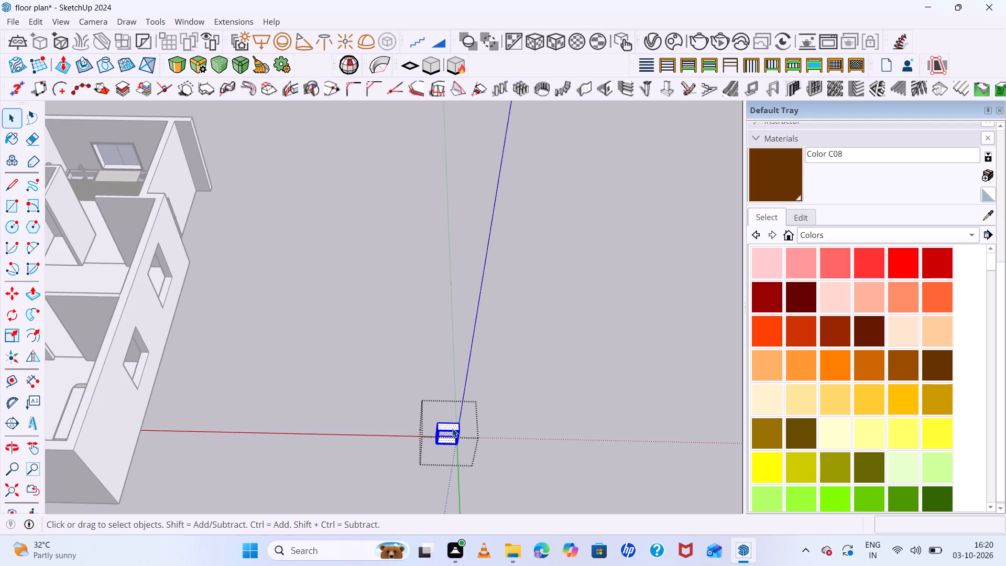
{"action": "triple_click", "coordinate": [452, 428]}
{"action": "key", "text": "m"}
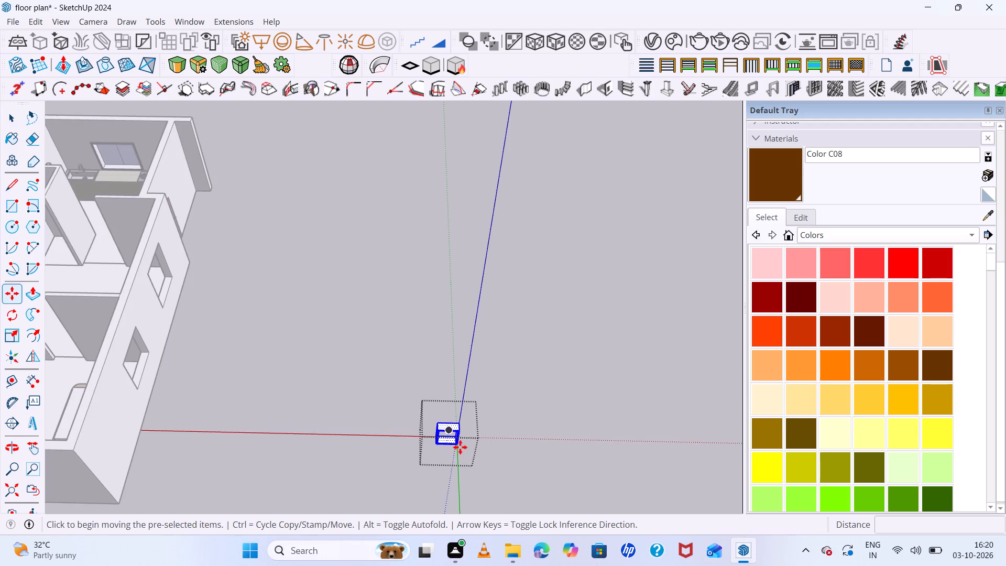
{"action": "left_click", "coordinate": [459, 445]}
{"action": "scroll", "coordinate": [283, 426], "scroll_direction": "down", "scroll_amount": 6}
{"action": "scroll", "coordinate": [383, 375], "scroll_direction": "down", "scroll_amount": 2}
{"action": "key", "text": "Escape"}
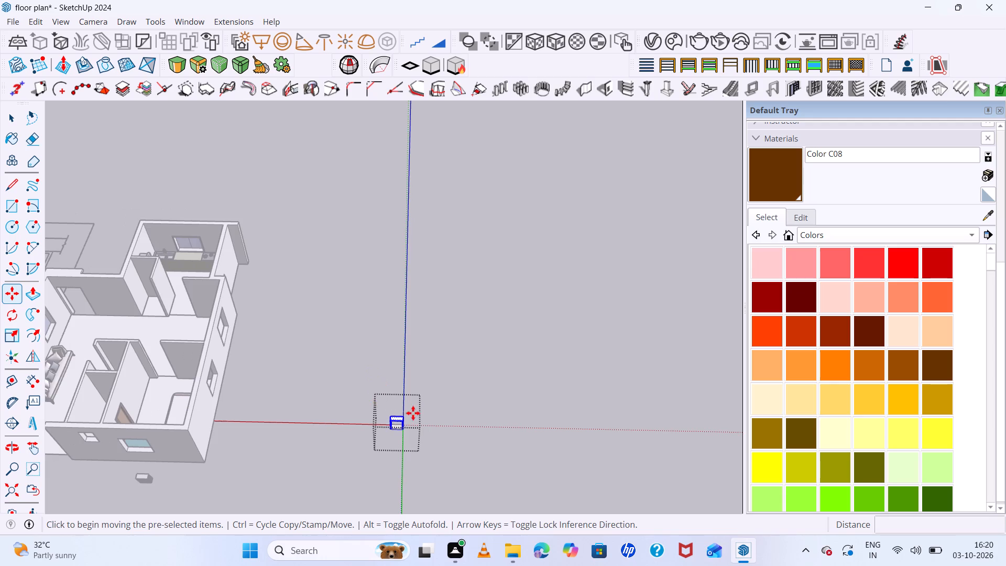
{"action": "scroll", "coordinate": [415, 415], "scroll_direction": "up", "scroll_amount": 5}
{"action": "double_click", "coordinate": [401, 441]}
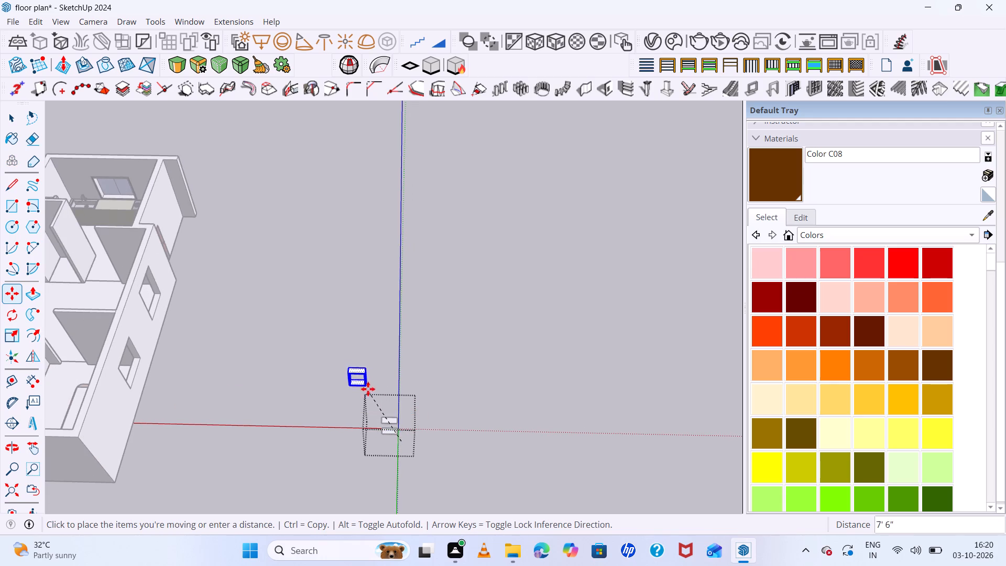
{"action": "scroll", "coordinate": [367, 385], "scroll_direction": "down", "scroll_amount": 12}
{"action": "scroll", "coordinate": [122, 418], "scroll_direction": "up", "scroll_amount": 10}
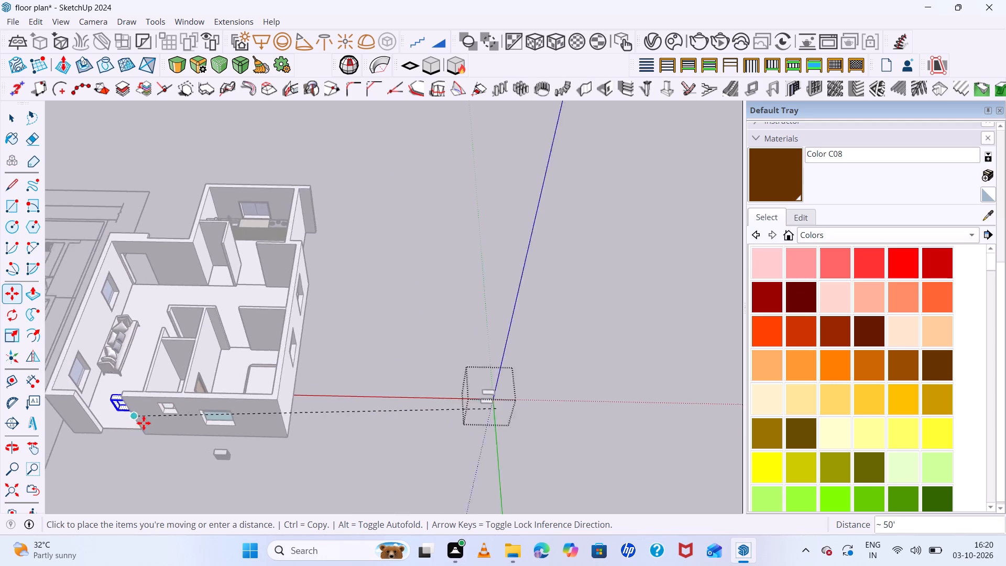
{"action": "scroll", "coordinate": [158, 423], "scroll_direction": "up", "scroll_amount": 11}
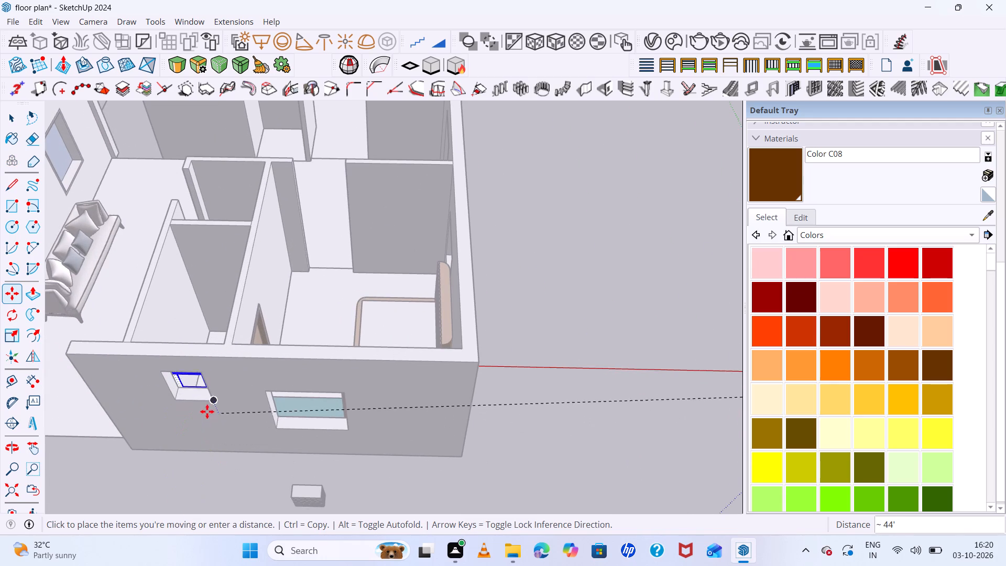
{"action": "scroll", "coordinate": [145, 490], "scroll_direction": "down", "scroll_amount": 5}
{"action": "middle_click_drag", "start_coordinate": [211, 463], "coordinate": [258, 245]}
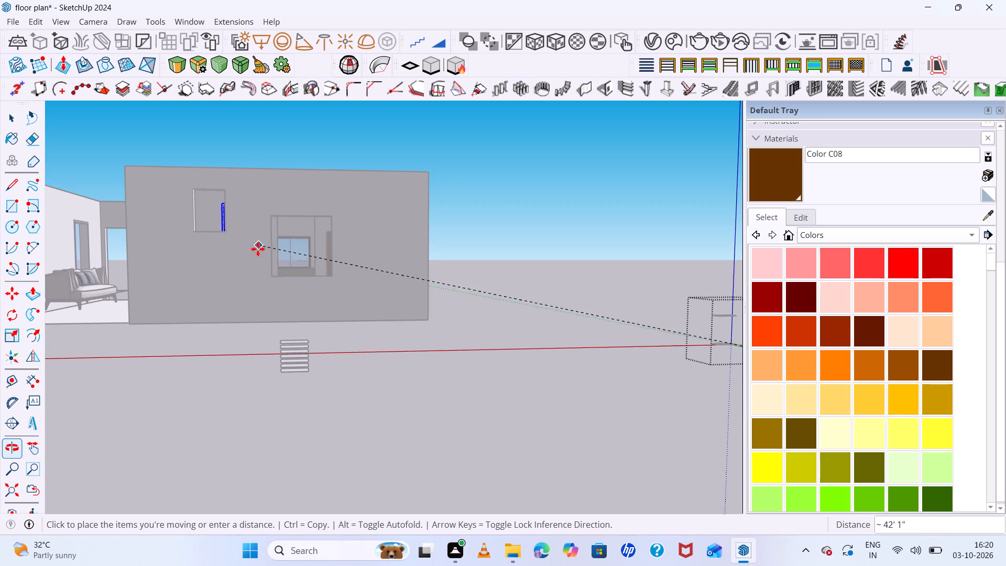
{"action": "double_click", "coordinate": [209, 448]}
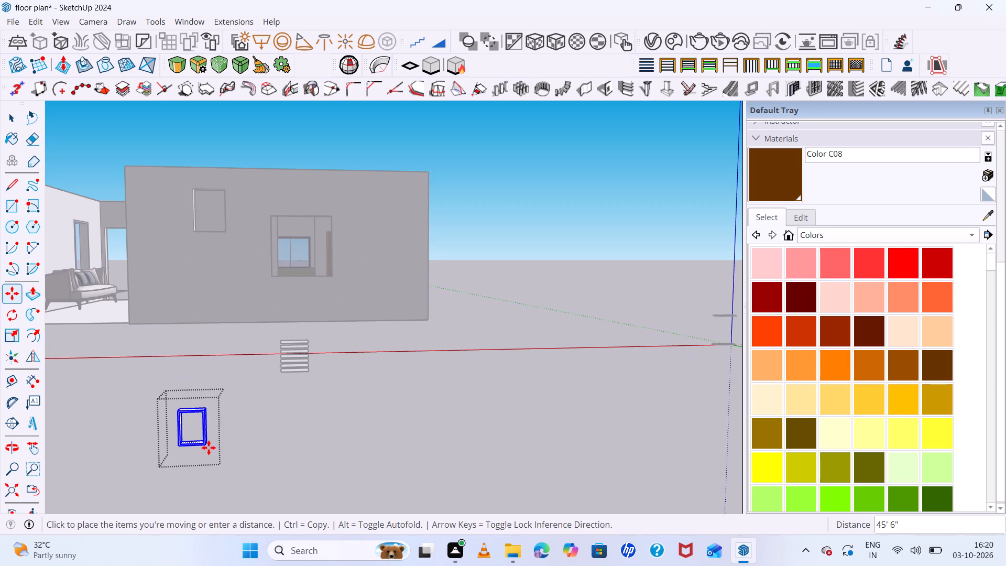
Move the frame up from the ground into the building's small window opening, placing it by its lower corner.
{"action": "scroll", "coordinate": [206, 445], "scroll_direction": "up", "scroll_amount": 4}
{"action": "left_click", "coordinate": [204, 445]}
{"action": "scroll", "coordinate": [228, 151], "scroll_direction": "down", "scroll_amount": 4}
{"action": "scroll", "coordinate": [225, 132], "scroll_direction": "up", "scroll_amount": 1}
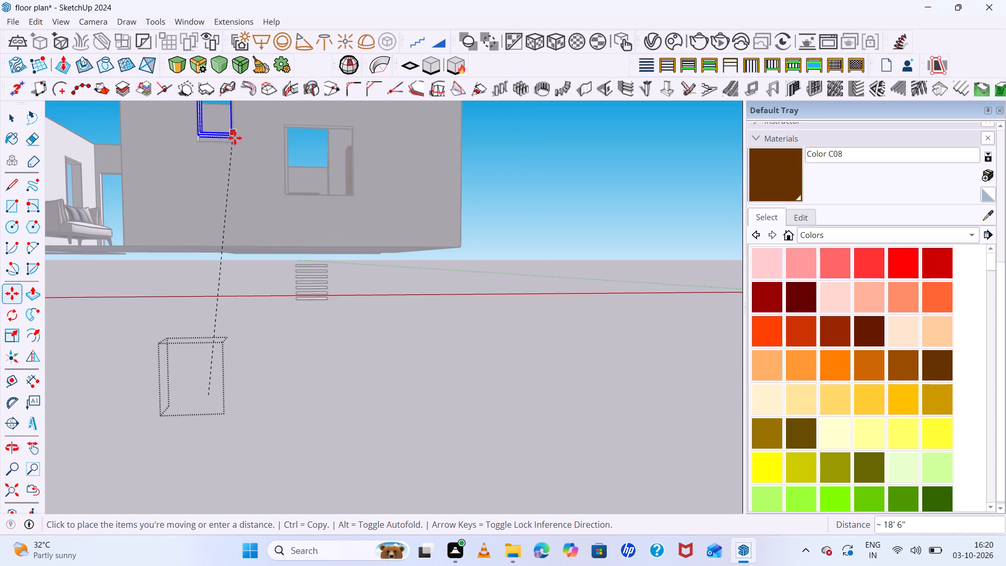
{"action": "middle_click_drag", "start_coordinate": [227, 165], "coordinate": [237, 292]}
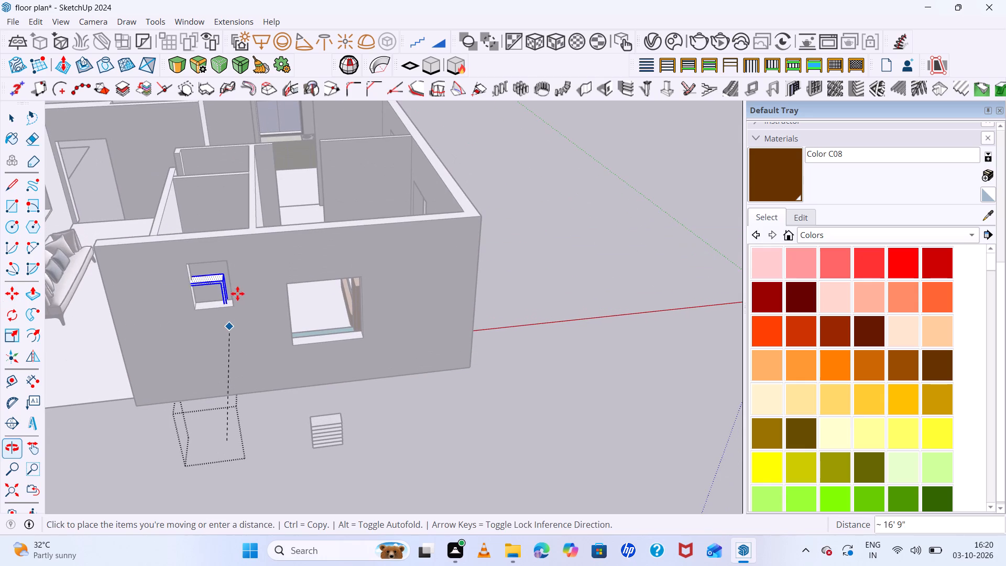
{"action": "left_click", "coordinate": [228, 309]}
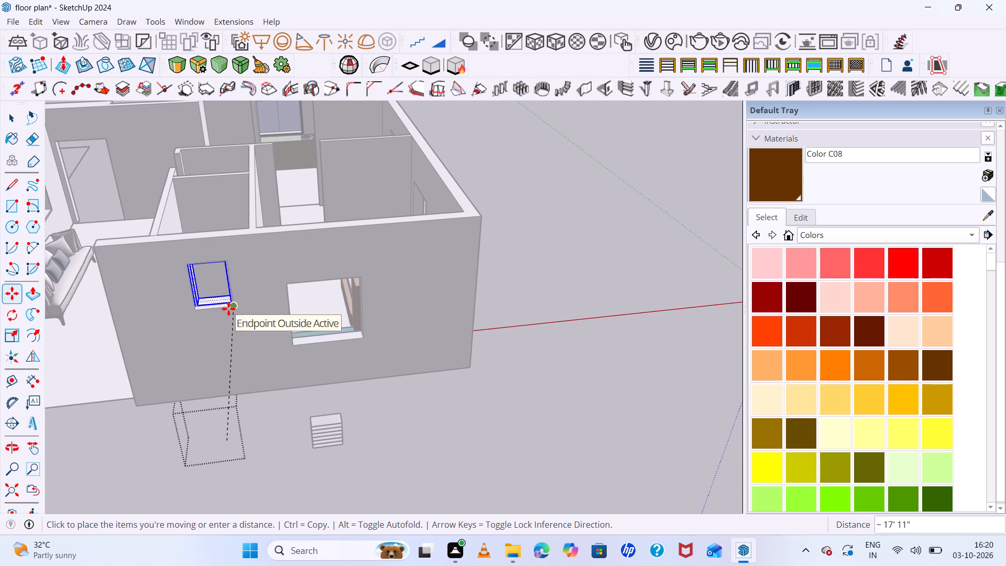
Bring the frame forward towards the wall's outer side and reposition its lower corner at the small opening's outer lower corner.
{"action": "middle_click_drag", "start_coordinate": [232, 244], "coordinate": [157, 441]}
{"action": "scroll", "coordinate": [160, 398], "scroll_direction": "up", "scroll_amount": 12}
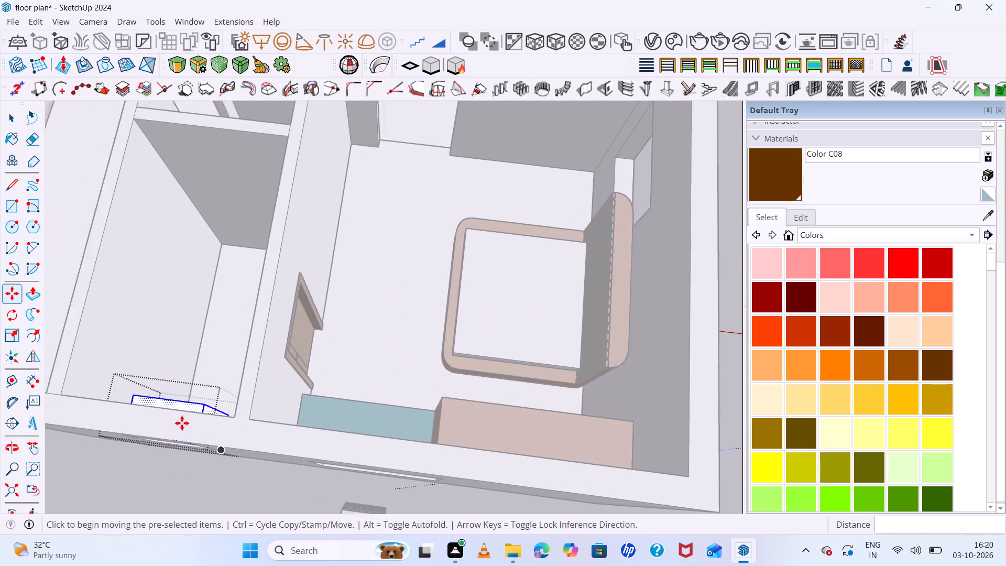
{"action": "left_click", "coordinate": [206, 402]}
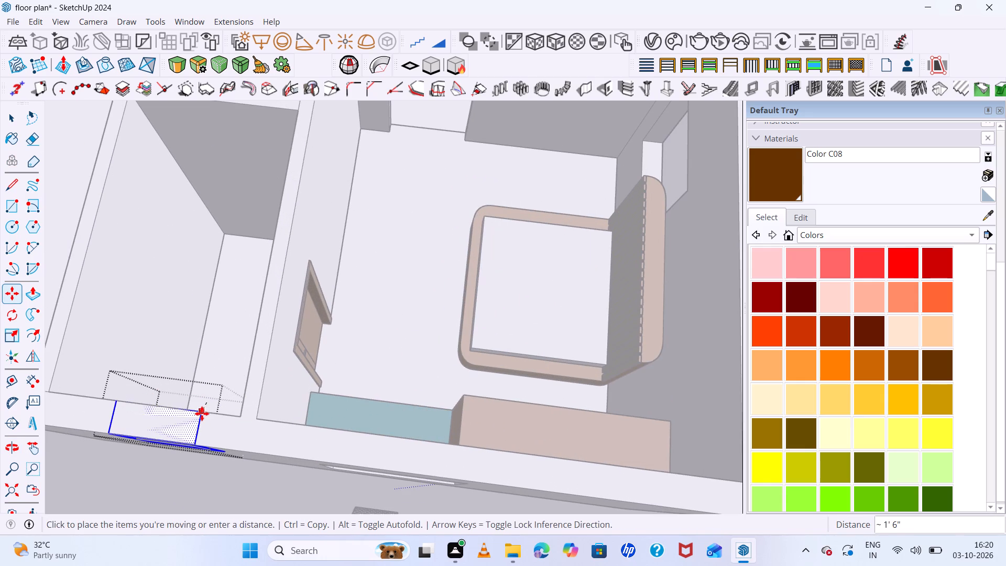
{"action": "left_click", "coordinate": [202, 413]}
{"action": "scroll", "coordinate": [202, 418], "scroll_direction": "down", "scroll_amount": 7}
{"action": "middle_click_drag", "start_coordinate": [218, 446], "coordinate": [270, 241]}
{"action": "scroll", "coordinate": [270, 241], "scroll_direction": "up", "scroll_amount": 1}
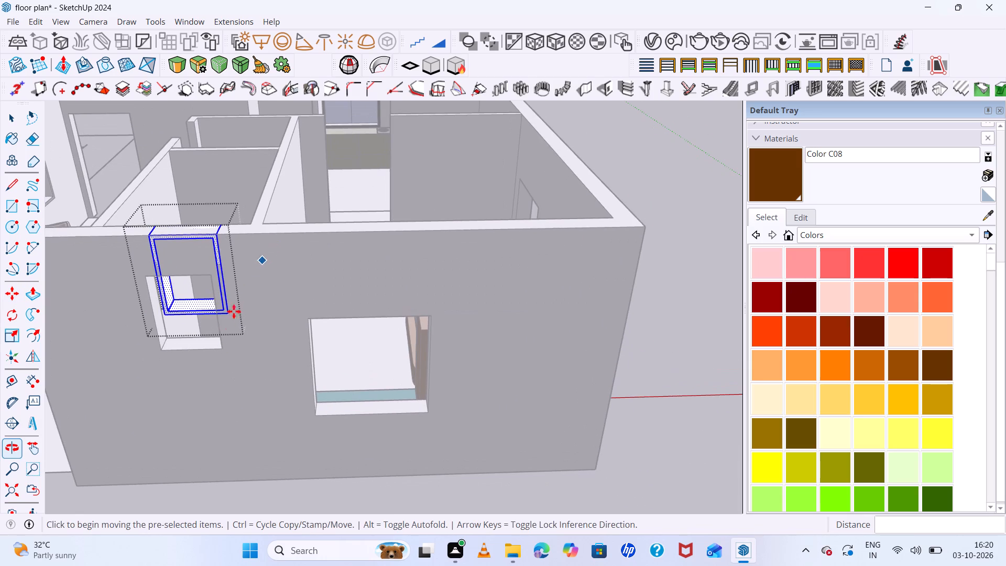
{"action": "left_click", "coordinate": [225, 311]}
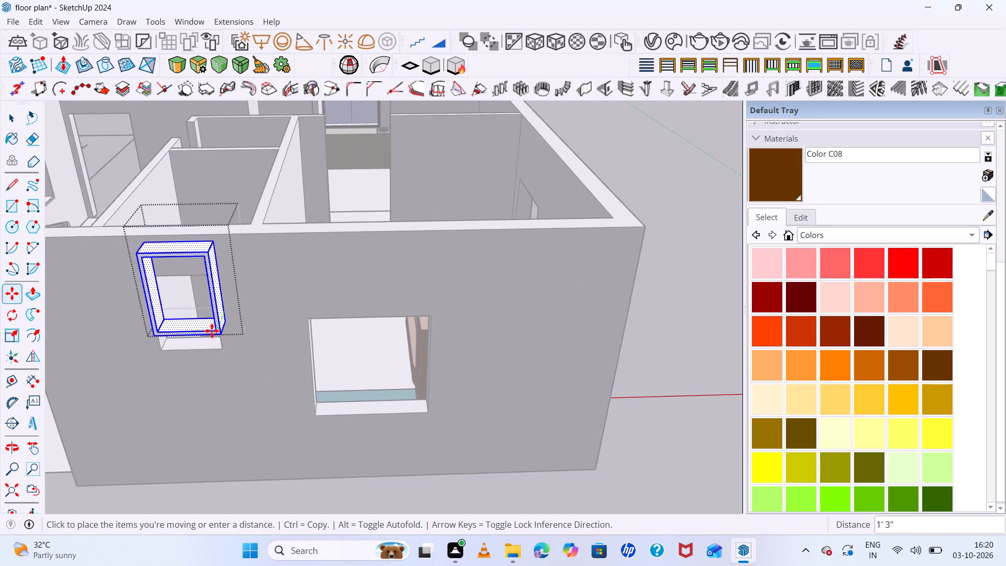
{"action": "left_click", "coordinate": [218, 348]}
Adjust the frame's height and snap its other lower corner to the matching outer corner of the small opening.
{"action": "middle_click_drag", "start_coordinate": [228, 351], "coordinate": [224, 289]}
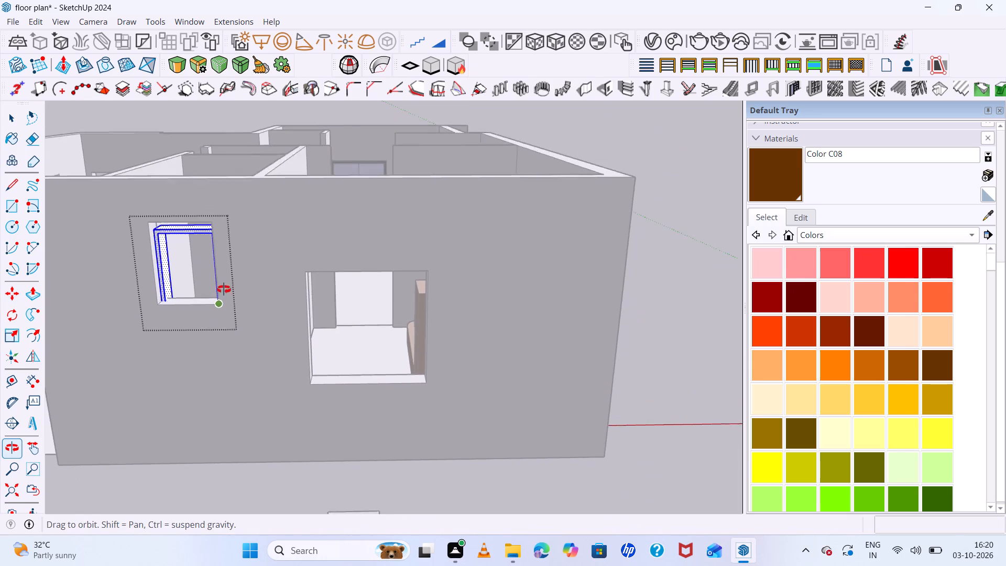
{"action": "middle_click_drag", "start_coordinate": [224, 289], "coordinate": [224, 288]}
{"action": "left_click", "coordinate": [235, 323]}
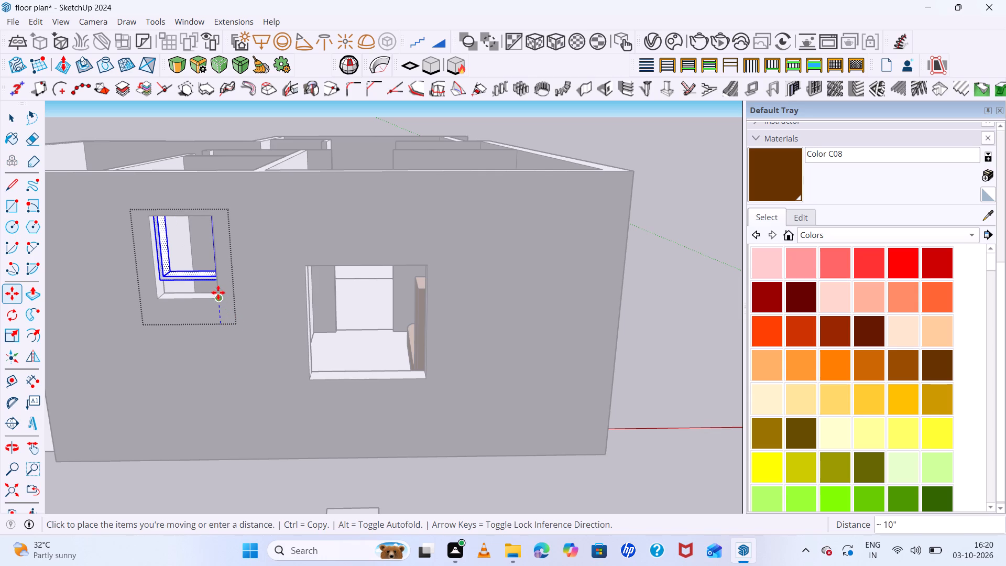
{"action": "left_click", "coordinate": [219, 297]}
{"action": "scroll", "coordinate": [216, 297], "scroll_direction": "down", "scroll_amount": 4}
{"action": "scroll", "coordinate": [185, 287], "scroll_direction": "up", "scroll_amount": 5}
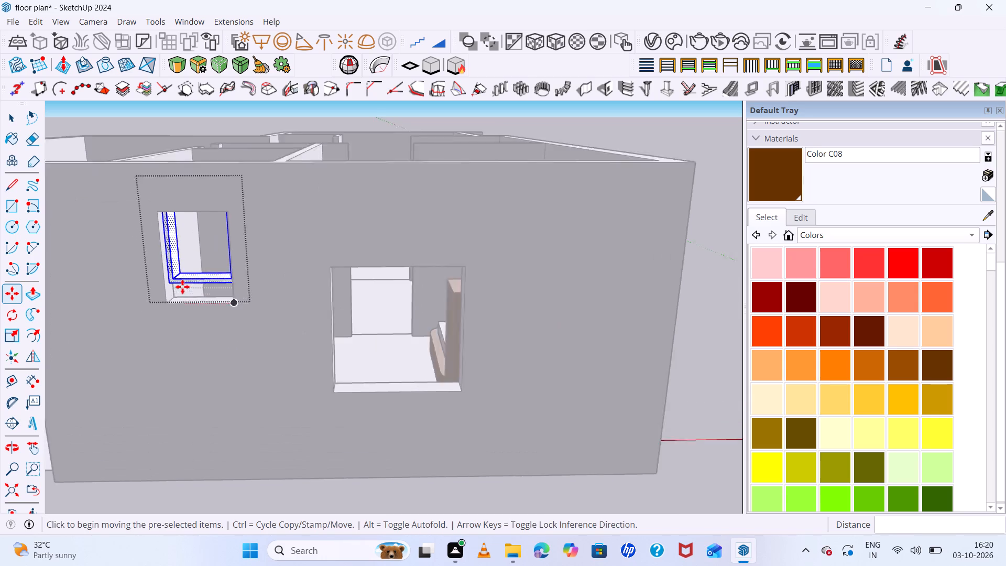
{"action": "left_click", "coordinate": [167, 280]}
{"action": "left_click", "coordinate": [163, 308]}
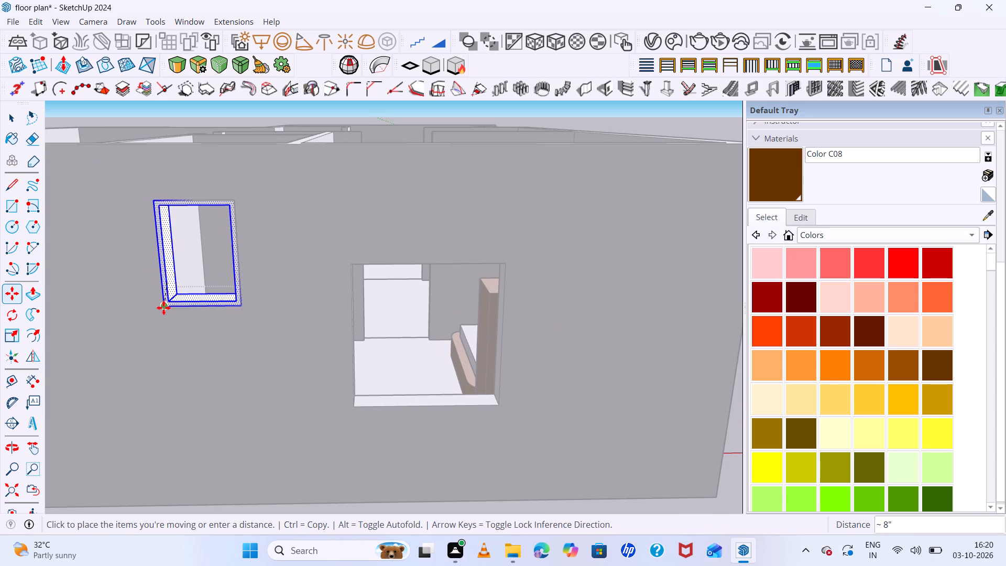
Fine-align the frame's lower corner with the small opening's corner at the wall face and exit the group.
{"action": "scroll", "coordinate": [183, 266], "scroll_direction": "down", "scroll_amount": 6}
{"action": "middle_click_drag", "start_coordinate": [218, 285], "coordinate": [267, 259]}
{"action": "middle_click", "coordinate": [267, 259]}
{"action": "scroll", "coordinate": [245, 287], "scroll_direction": "up", "scroll_amount": 3}
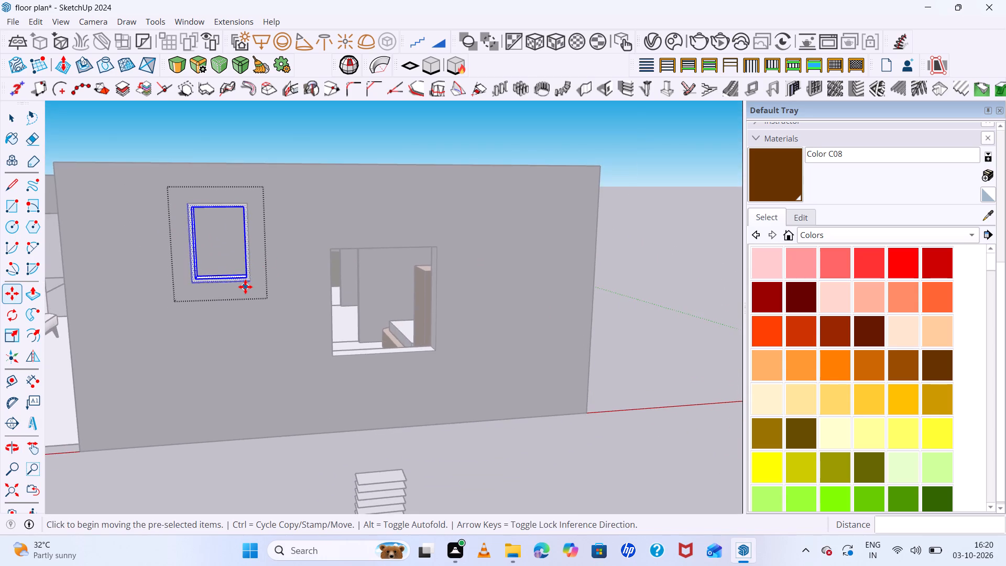
{"action": "scroll", "coordinate": [245, 287], "scroll_direction": "up", "scroll_amount": 7}
{"action": "double_click", "coordinate": [254, 271]}
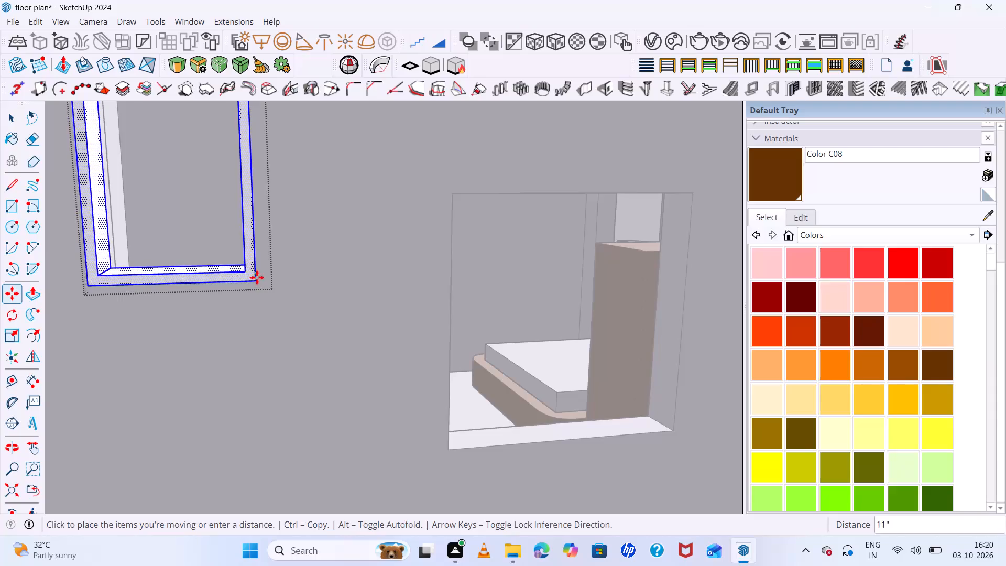
{"action": "left_click", "coordinate": [258, 273]}
{"action": "scroll", "coordinate": [229, 281], "scroll_direction": "down", "scroll_amount": 6}
{"action": "scroll", "coordinate": [269, 309], "scroll_direction": "down", "scroll_amount": 4}
{"action": "middle_click_drag", "start_coordinate": [311, 405], "coordinate": [307, 437]}
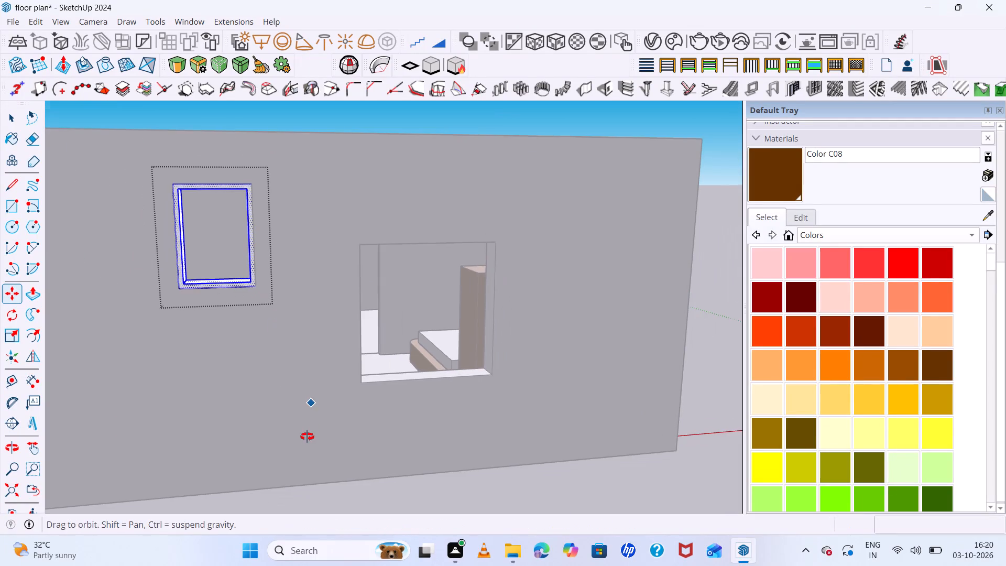
{"action": "middle_click_drag", "start_coordinate": [307, 437], "coordinate": [305, 440]}
{"action": "key", "text": "space"}
{"action": "scroll", "coordinate": [491, 322], "scroll_direction": "down", "scroll_amount": 5}
{"action": "left_click", "coordinate": [669, 354]}
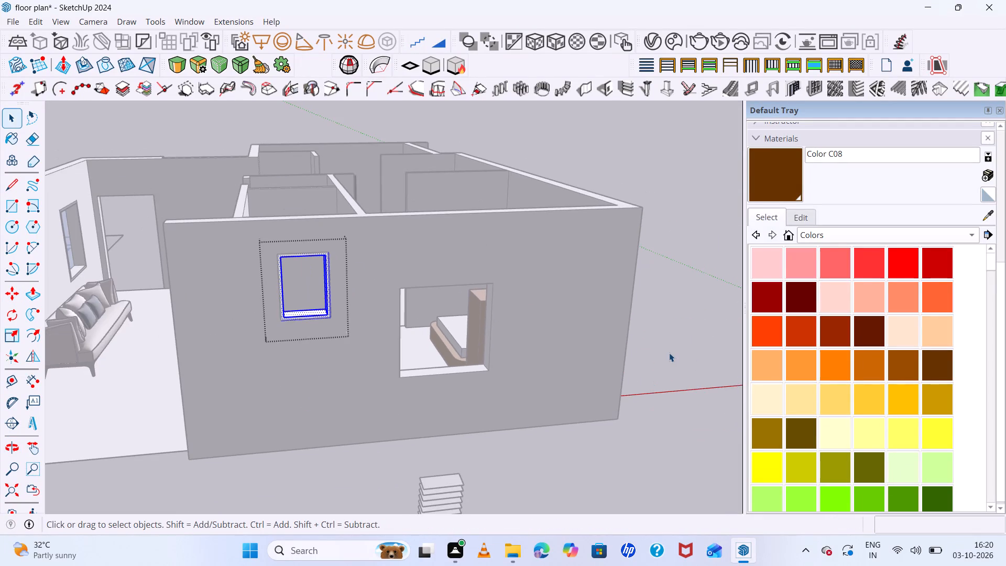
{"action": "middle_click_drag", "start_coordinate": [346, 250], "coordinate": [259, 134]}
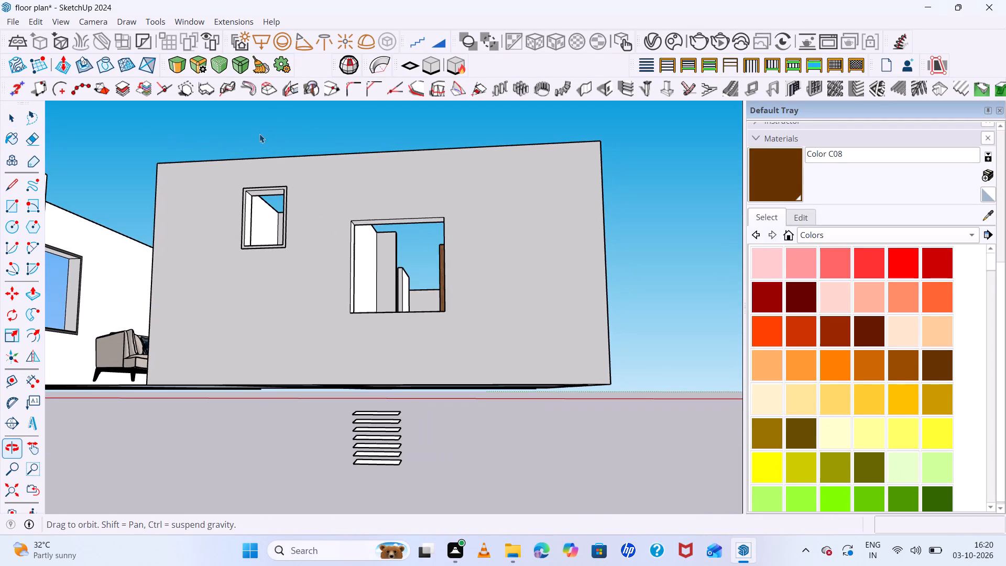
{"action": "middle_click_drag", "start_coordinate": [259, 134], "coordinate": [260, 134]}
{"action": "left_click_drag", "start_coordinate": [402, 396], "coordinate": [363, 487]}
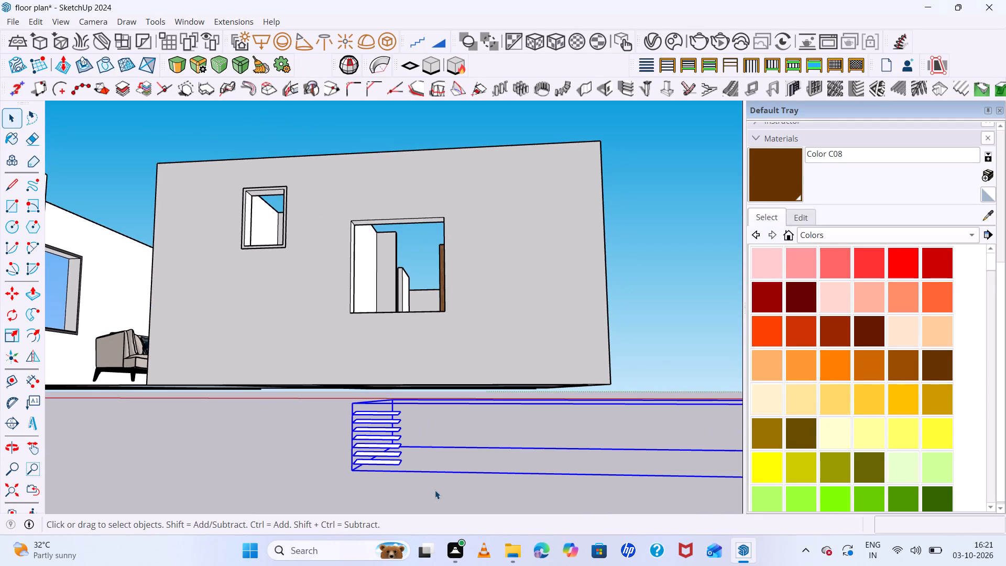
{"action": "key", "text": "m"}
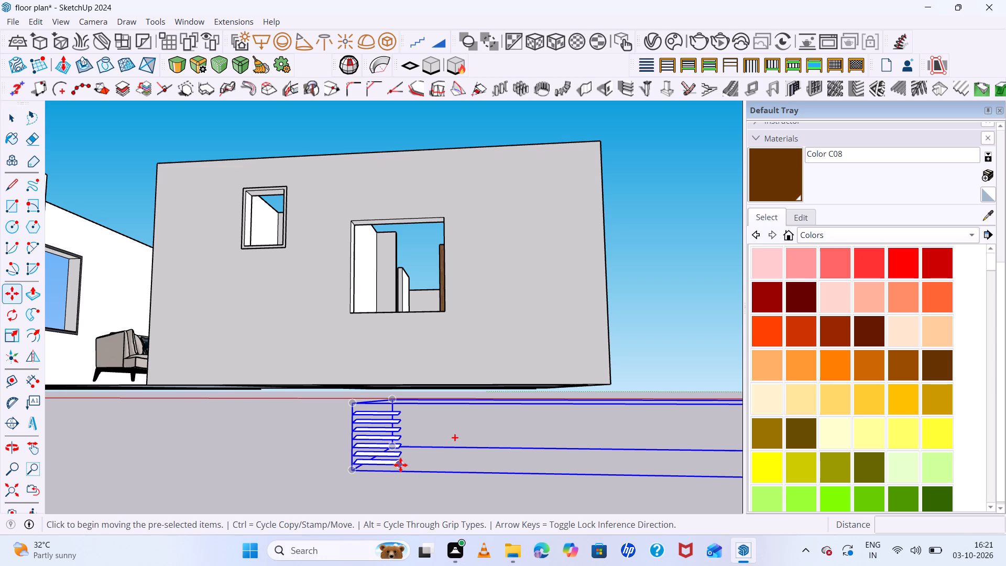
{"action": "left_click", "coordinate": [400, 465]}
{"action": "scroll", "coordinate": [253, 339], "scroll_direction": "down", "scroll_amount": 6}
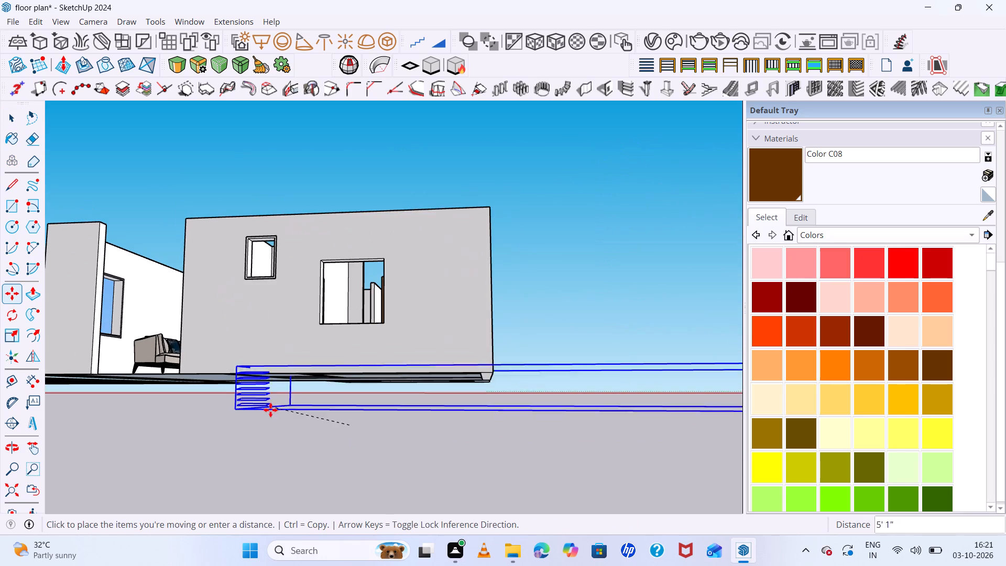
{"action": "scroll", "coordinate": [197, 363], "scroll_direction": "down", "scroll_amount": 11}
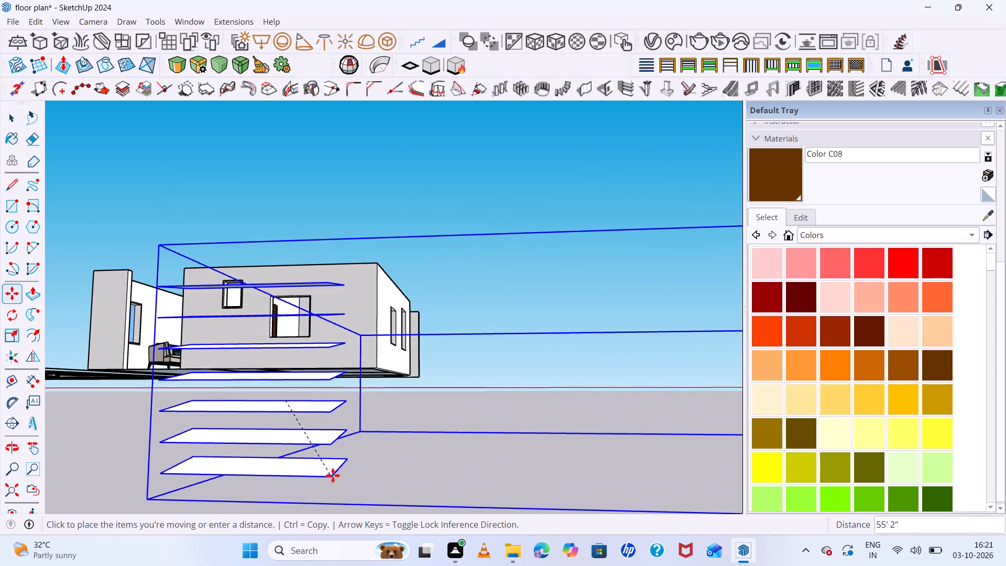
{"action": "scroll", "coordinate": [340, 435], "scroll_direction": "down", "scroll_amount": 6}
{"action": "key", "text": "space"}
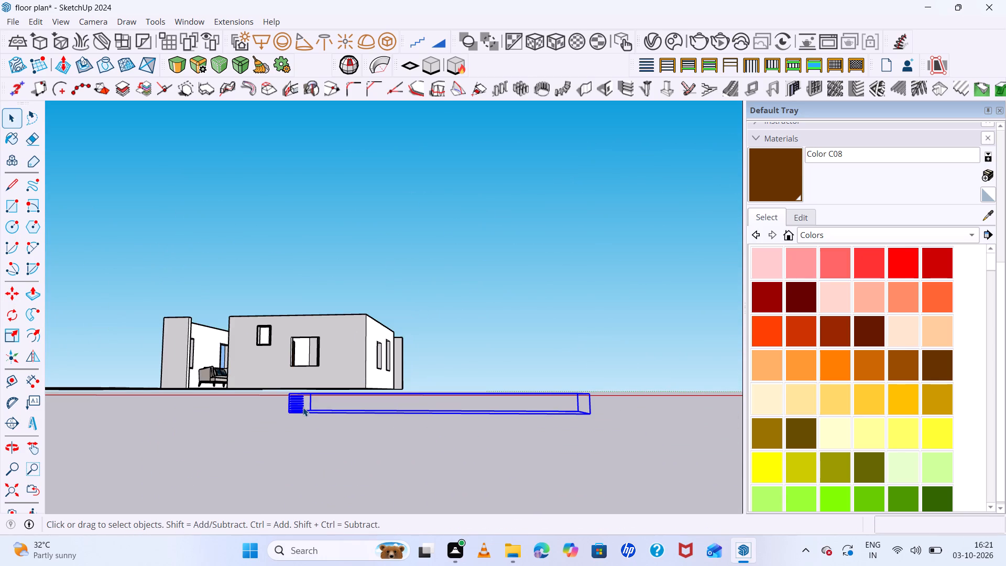
Explode the selected group of louver slats and stray pieces into separate parts.
{"action": "right_click", "coordinate": [303, 407]}
{"action": "left_click", "coordinate": [352, 151]}
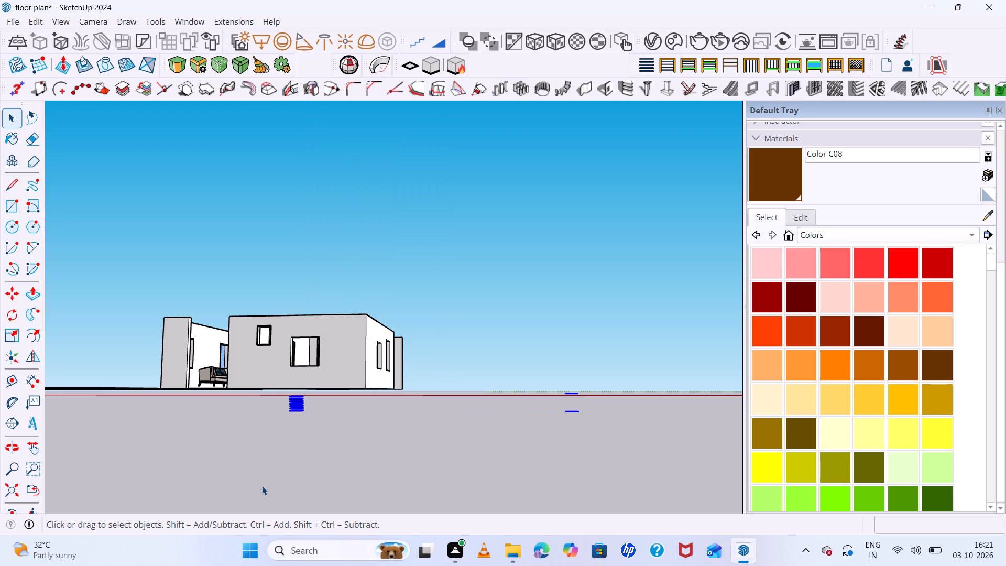
Move the stack of tilted slats about 10' 11" into the frame in the small window opening, placing it by its lower corner.
{"action": "scroll", "coordinate": [297, 470], "scroll_direction": "up", "scroll_amount": 4}
{"action": "middle_click_drag", "start_coordinate": [296, 383], "coordinate": [319, 474]}
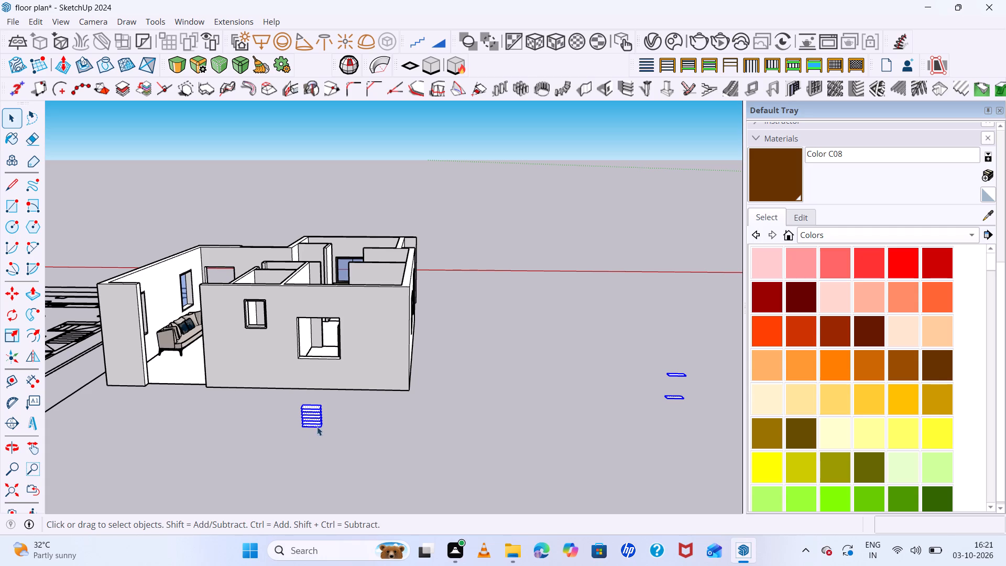
{"action": "key", "text": "m"}
{"action": "scroll", "coordinate": [328, 422], "scroll_direction": "up", "scroll_amount": 10}
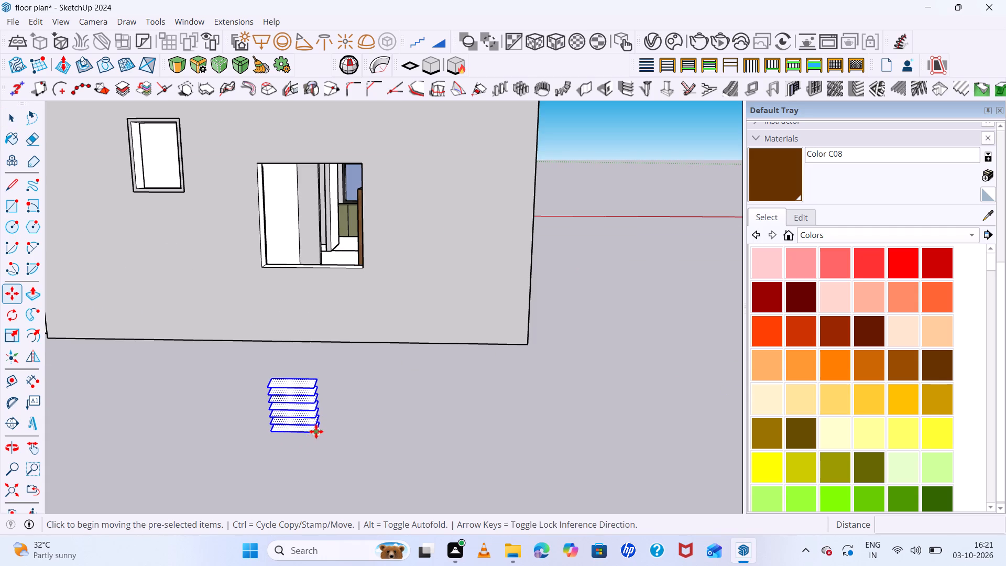
{"action": "left_click", "coordinate": [315, 434]}
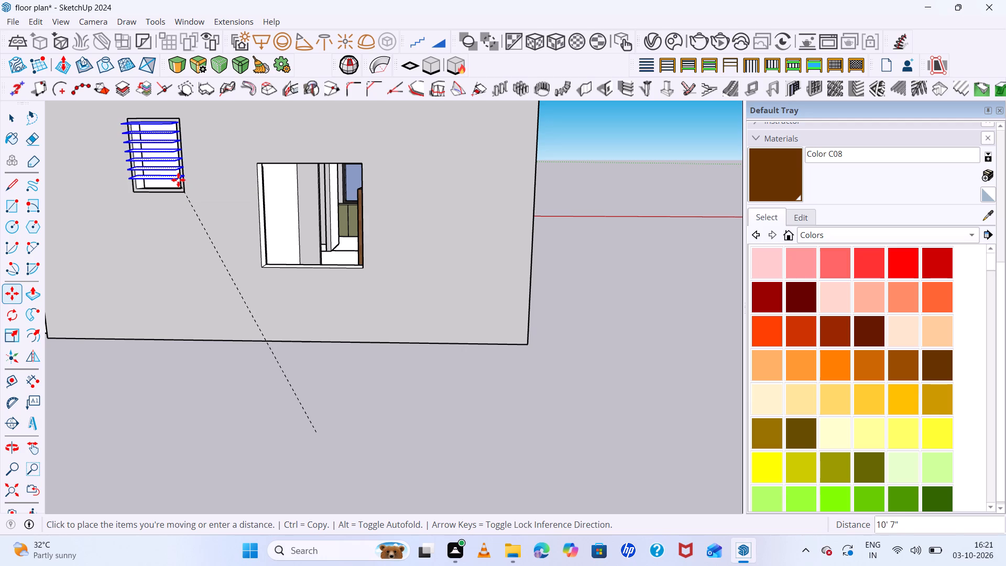
{"action": "scroll", "coordinate": [177, 184], "scroll_direction": "up", "scroll_amount": 16}
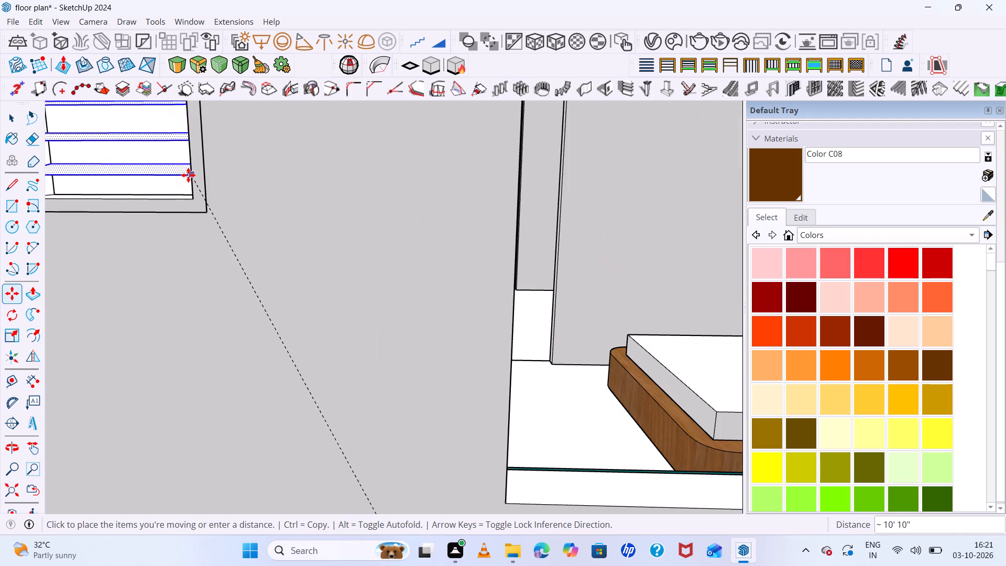
{"action": "left_click", "coordinate": [190, 175]}
Shift the slats about 3" by the top slat's back corner to fit them within the small window's frame, and deselect them.
{"action": "scroll", "coordinate": [207, 228], "scroll_direction": "down", "scroll_amount": 19}
{"action": "scroll", "coordinate": [221, 232], "scroll_direction": "down", "scroll_amount": 2}
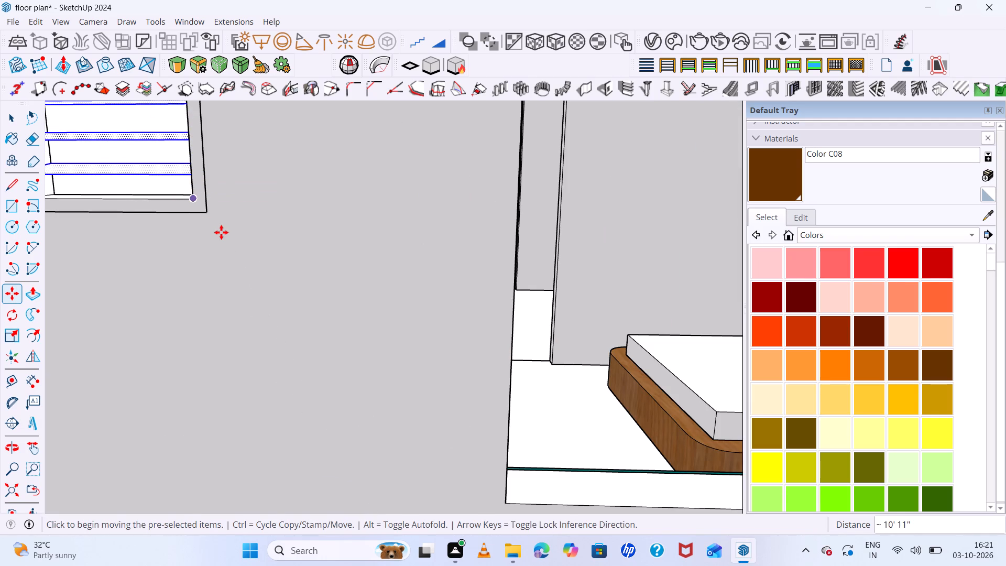
{"action": "scroll", "coordinate": [221, 232], "scroll_direction": "down", "scroll_amount": 16}
{"action": "scroll", "coordinate": [263, 252], "scroll_direction": "down", "scroll_amount": 3}
{"action": "middle_click_drag", "start_coordinate": [313, 322], "coordinate": [359, 382]}
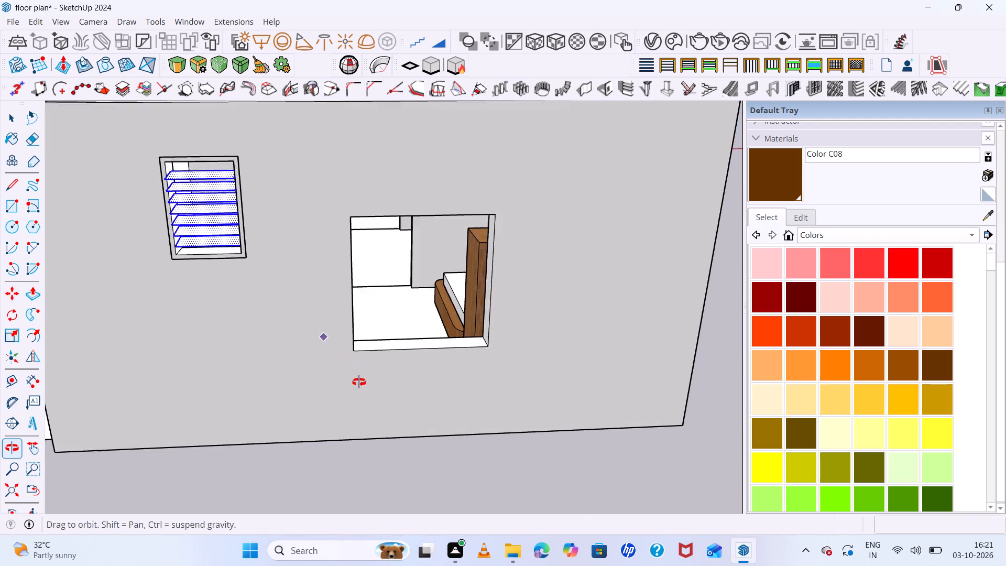
{"action": "middle_click_drag", "start_coordinate": [359, 382], "coordinate": [362, 341]}
{"action": "middle_click", "coordinate": [362, 341]}
{"action": "scroll", "coordinate": [247, 170], "scroll_direction": "up", "scroll_amount": 6}
{"action": "scroll", "coordinate": [216, 199], "scroll_direction": "up", "scroll_amount": 3}
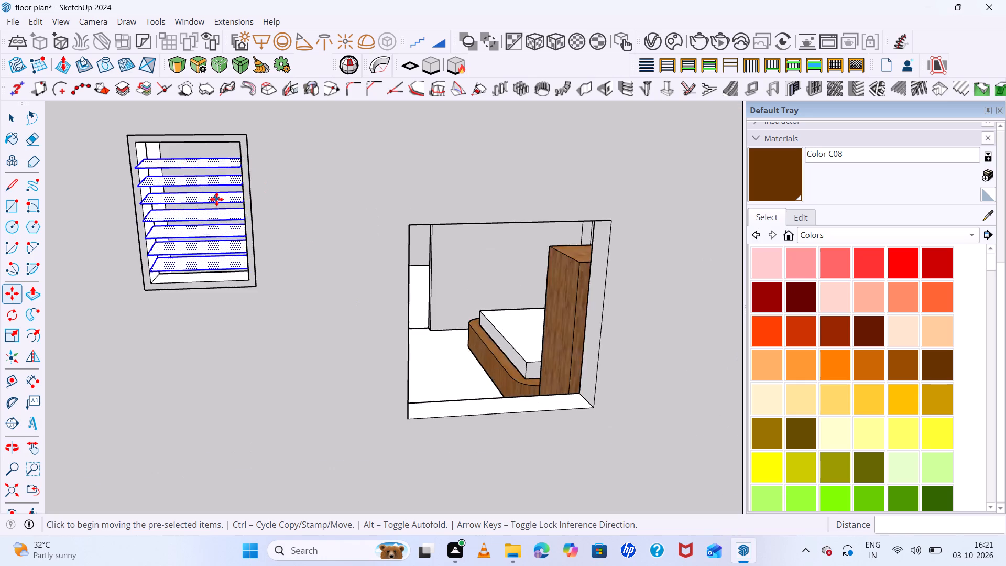
{"action": "scroll", "coordinate": [216, 199], "scroll_direction": "up", "scroll_amount": 2}
{"action": "middle_click_drag", "start_coordinate": [257, 237], "coordinate": [271, 311]}
{"action": "scroll", "coordinate": [51, 128], "scroll_direction": "up", "scroll_amount": 5}
{"action": "scroll", "coordinate": [100, 186], "scroll_direction": "up", "scroll_amount": 5}
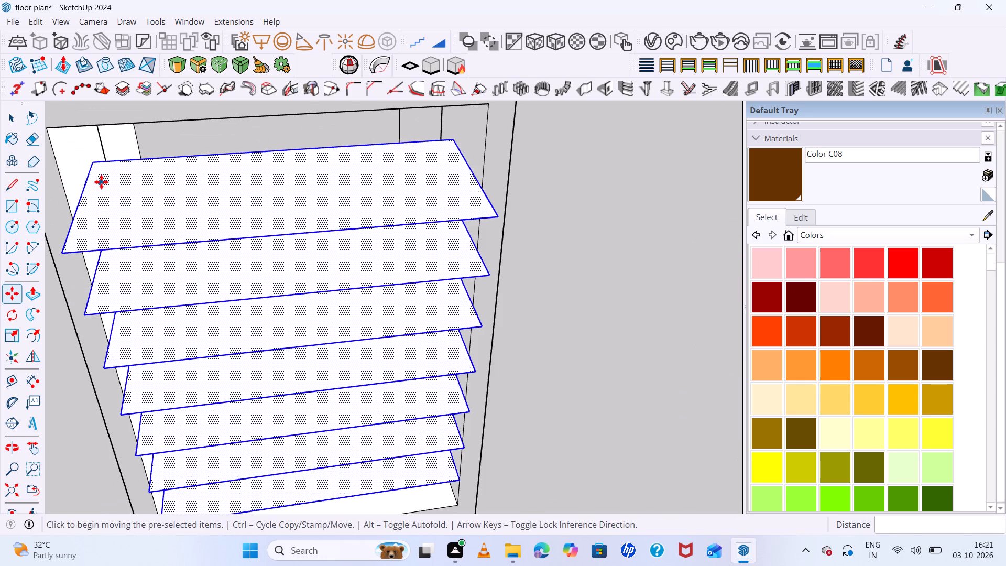
{"action": "left_click", "coordinate": [93, 161]}
{"action": "left_click", "coordinate": [102, 146]}
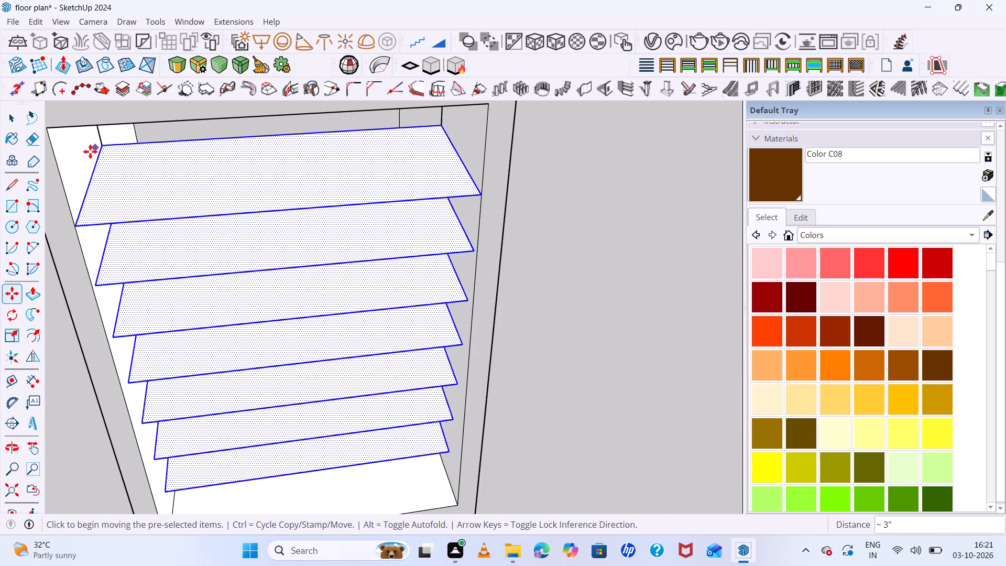
{"action": "scroll", "coordinate": [84, 157], "scroll_direction": "down", "scroll_amount": 12}
{"action": "scroll", "coordinate": [136, 209], "scroll_direction": "down", "scroll_amount": 6}
{"action": "middle_click_drag", "start_coordinate": [206, 311], "coordinate": [196, 191]}
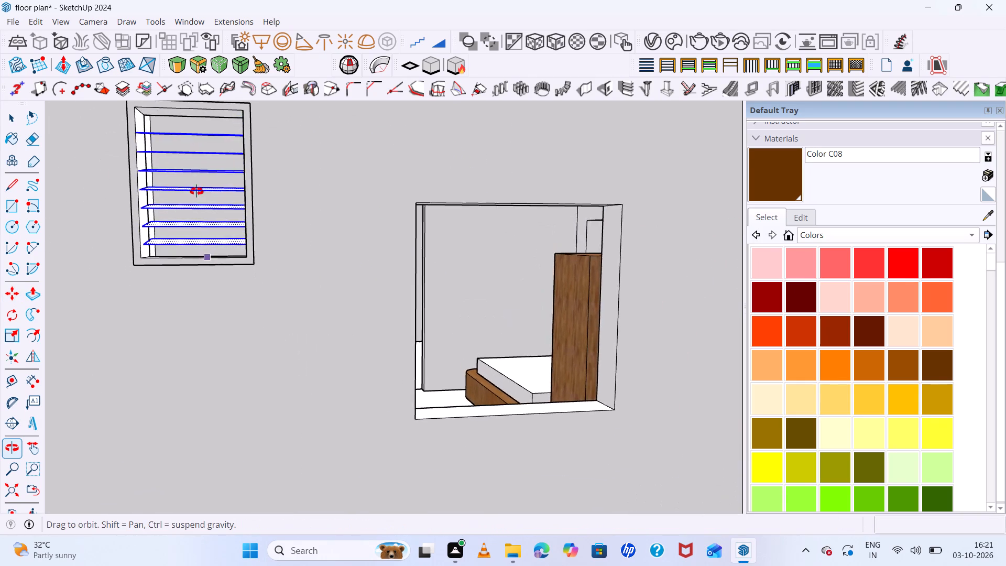
{"action": "middle_click_drag", "start_coordinate": [196, 191], "coordinate": [195, 208]}
{"action": "scroll", "coordinate": [196, 208], "scroll_direction": "up", "scroll_amount": 1}
{"action": "scroll", "coordinate": [170, 207], "scroll_direction": "down", "scroll_amount": 20}
{"action": "scroll", "coordinate": [170, 207], "scroll_direction": "down", "scroll_amount": 3}
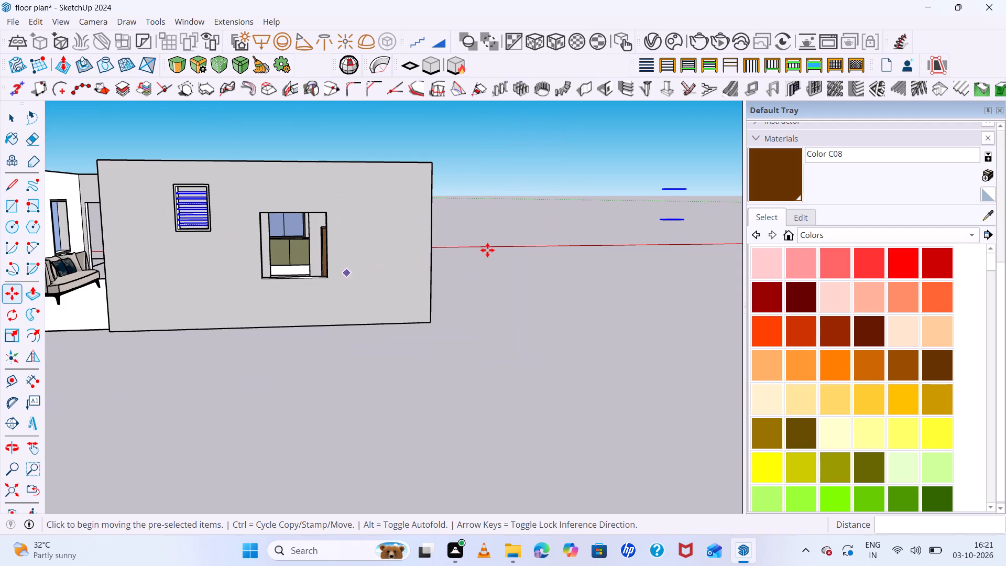
{"action": "key", "text": "space"}
{"action": "left_click", "coordinate": [501, 240]}
Delete the two leftover slats lying away from the building.
{"action": "scroll", "coordinate": [266, 211], "scroll_direction": "down", "scroll_amount": 5}
{"action": "middle_click_drag", "start_coordinate": [232, 193], "coordinate": [234, 217]}
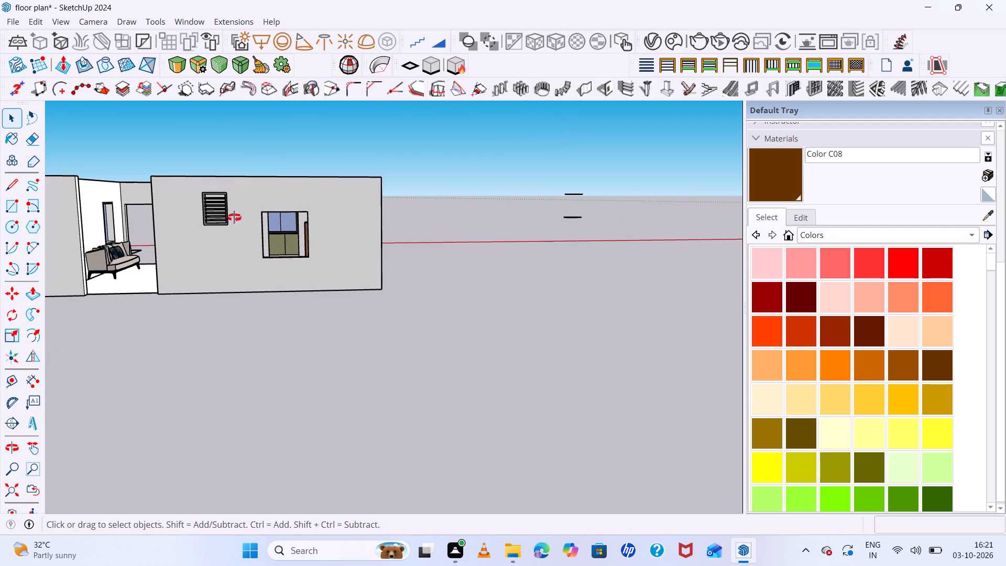
{"action": "middle_click_drag", "start_coordinate": [234, 217], "coordinate": [227, 293]}
{"action": "left_click_drag", "start_coordinate": [638, 158], "coordinate": [535, 275]}
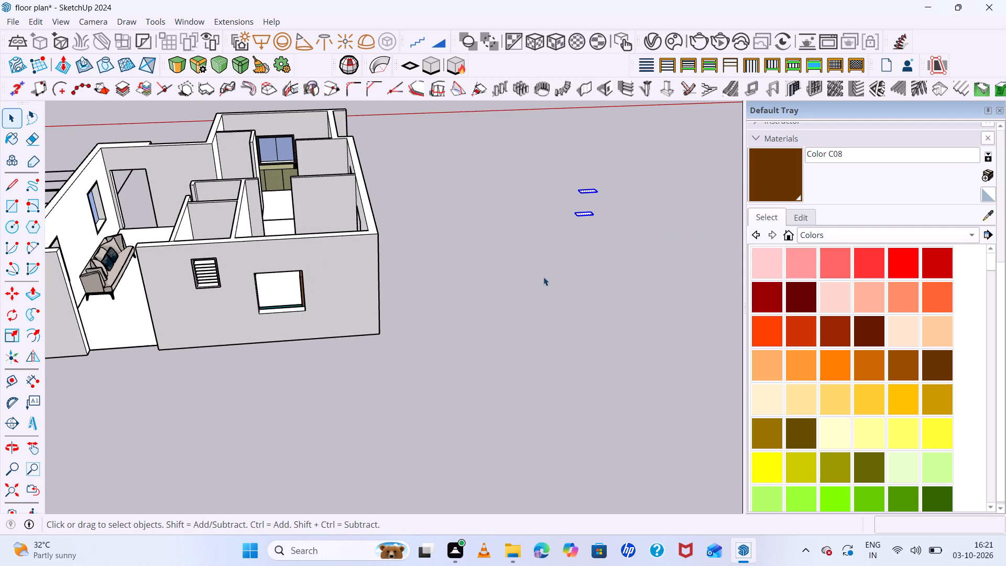
{"action": "key", "text": "Delete"}
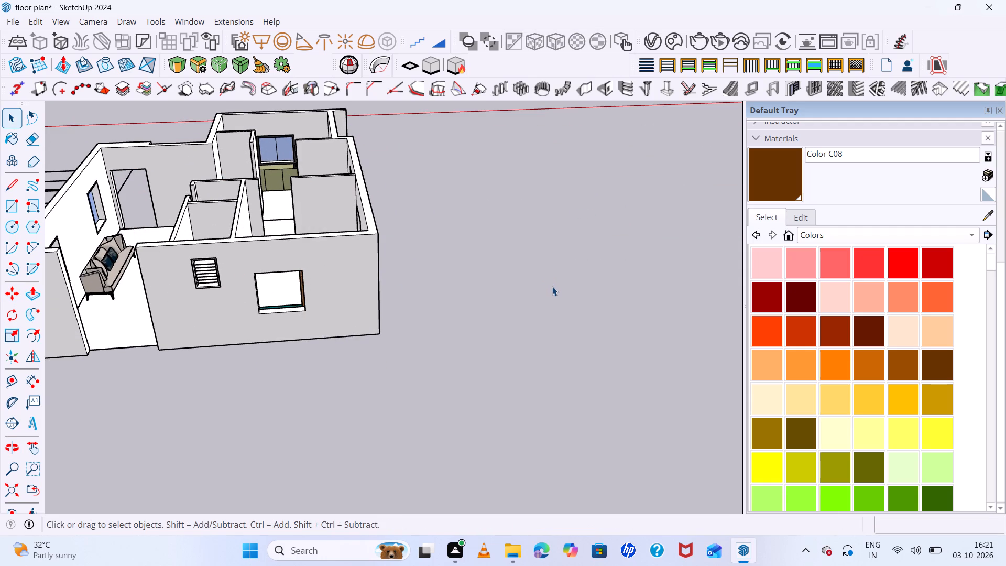
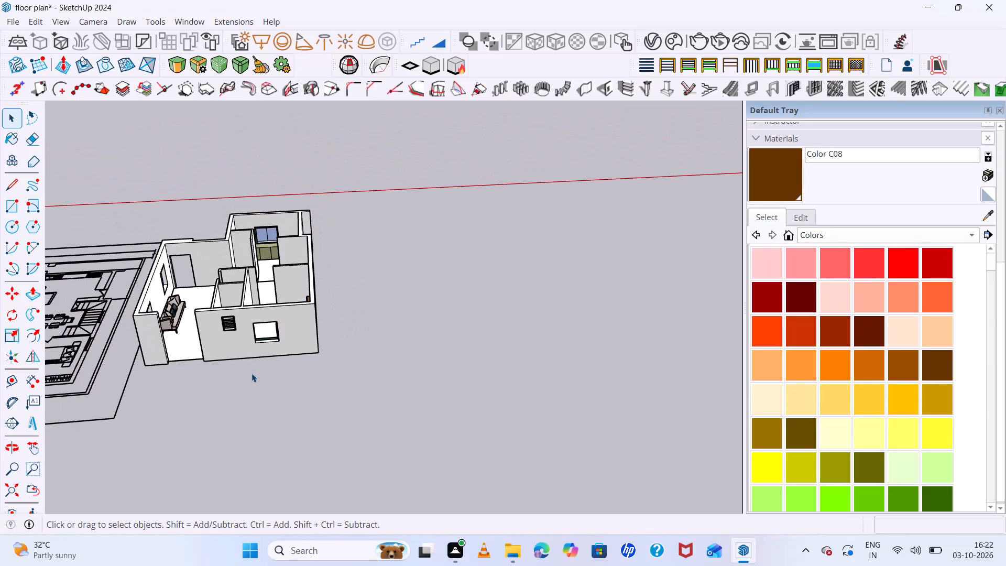
Examine the louvered window in the outer wall and compare it with the building's other windows from several sides.
{"action": "scroll", "coordinate": [251, 373], "scroll_direction": "up", "scroll_amount": 6}
{"action": "scroll", "coordinate": [253, 371], "scroll_direction": "down", "scroll_amount": 6}
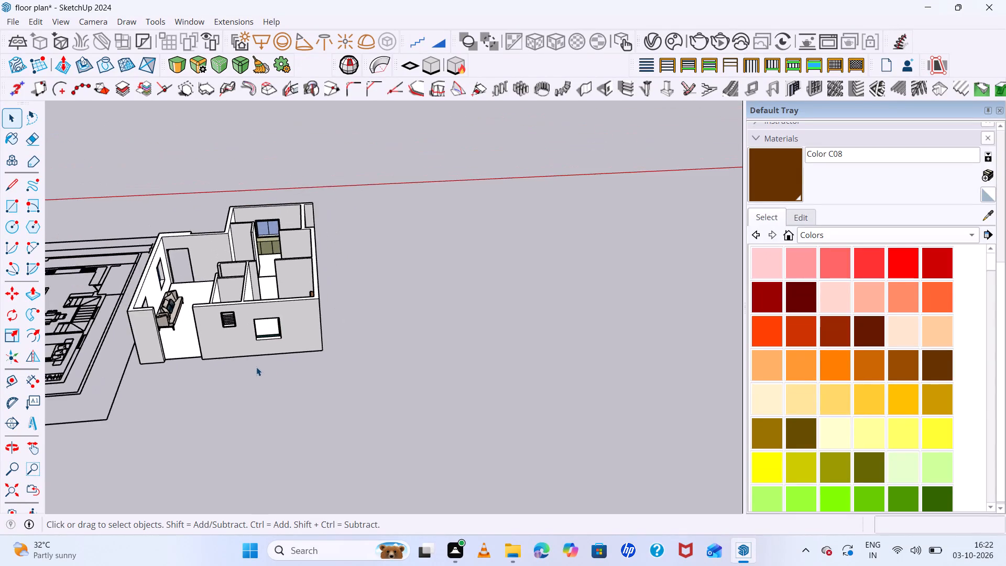
{"action": "scroll", "coordinate": [265, 370], "scroll_direction": "up", "scroll_amount": 1}
{"action": "middle_click_drag", "start_coordinate": [293, 378], "coordinate": [342, 344]}
{"action": "scroll", "coordinate": [342, 344], "scroll_direction": "up", "scroll_amount": 1}
{"action": "scroll", "coordinate": [364, 302], "scroll_direction": "down", "scroll_amount": 8}
{"action": "middle_click_drag", "start_coordinate": [188, 322], "coordinate": [570, 397]}
{"action": "middle_click", "coordinate": [570, 397]}
{"action": "scroll", "coordinate": [566, 386], "scroll_direction": "down", "scroll_amount": 1}
{"action": "scroll", "coordinate": [480, 356], "scroll_direction": "up", "scroll_amount": 7}
{"action": "scroll", "coordinate": [375, 343], "scroll_direction": "up", "scroll_amount": 6}
{"action": "middle_click_drag", "start_coordinate": [404, 364], "coordinate": [377, 375]}
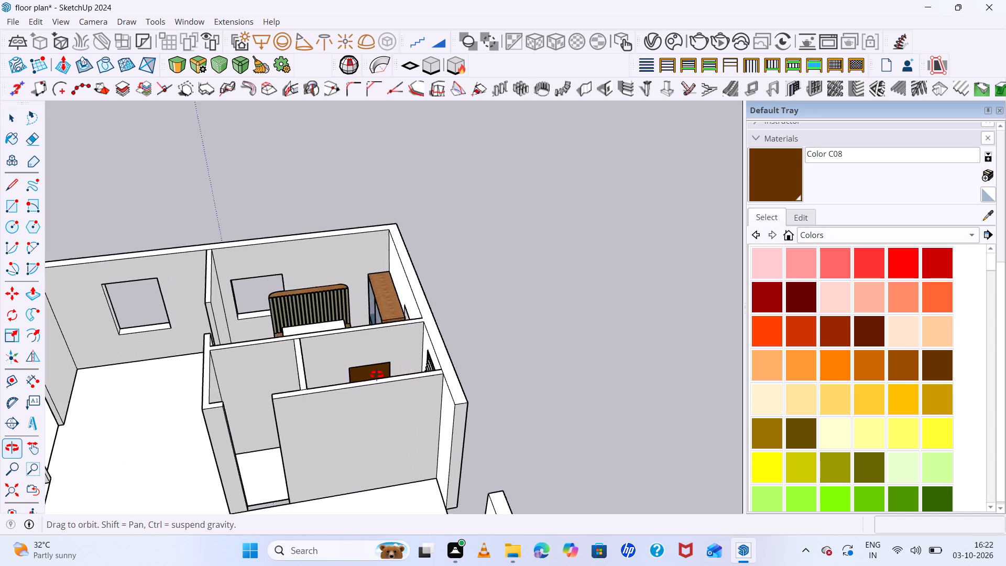
{"action": "middle_click_drag", "start_coordinate": [377, 375], "coordinate": [143, 267]}
{"action": "middle_click", "coordinate": [143, 266]}
{"action": "scroll", "coordinate": [349, 376], "scroll_direction": "up", "scroll_amount": 10}
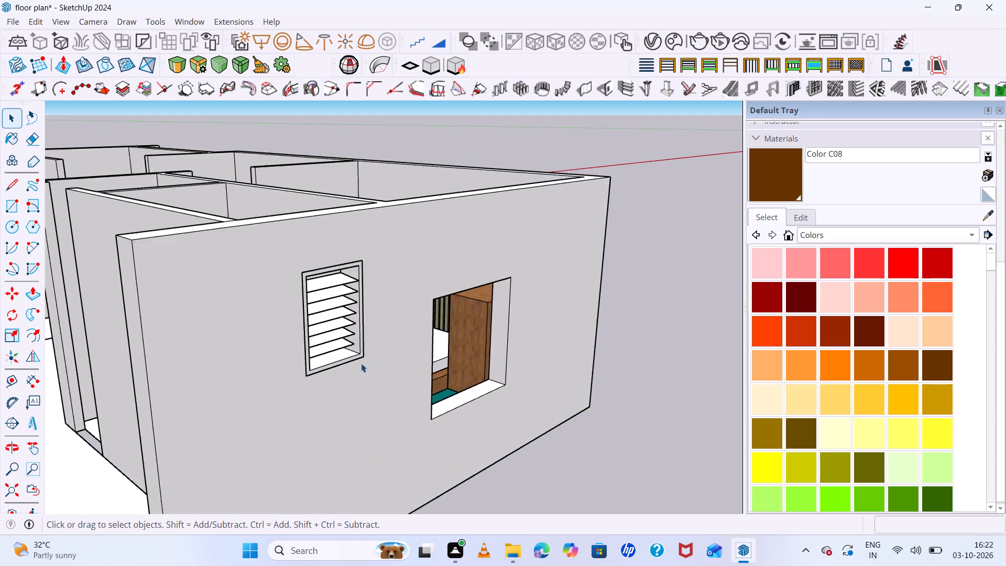
{"action": "scroll", "coordinate": [361, 363], "scroll_direction": "up", "scroll_amount": 2}
{"action": "scroll", "coordinate": [759, 291], "scroll_direction": "down", "scroll_amount": 6}
{"action": "scroll", "coordinate": [625, 302], "scroll_direction": "down", "scroll_amount": 5}
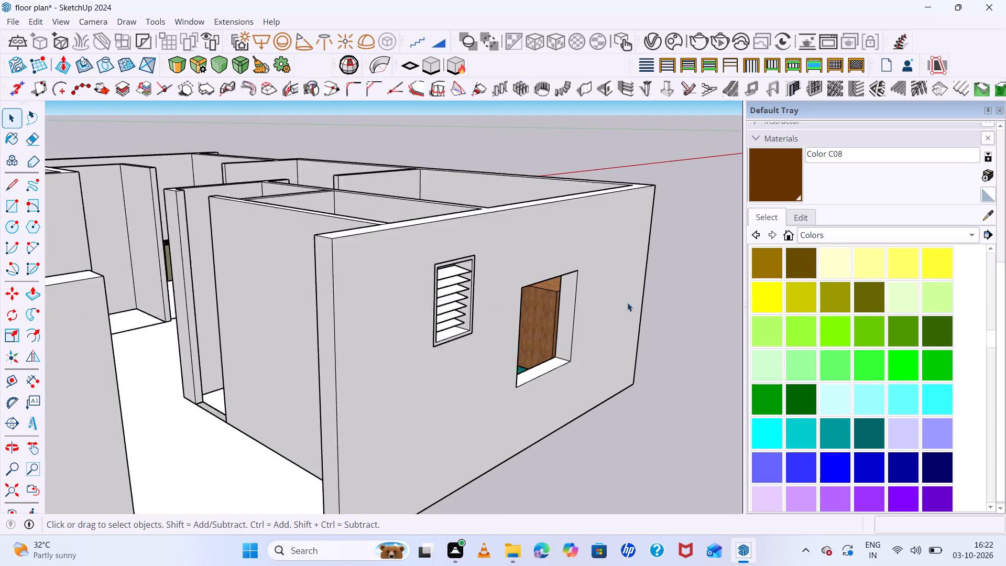
{"action": "scroll", "coordinate": [966, 352], "scroll_direction": "down", "scroll_amount": 2}
{"action": "scroll", "coordinate": [965, 352], "scroll_direction": "up", "scroll_amount": 6}
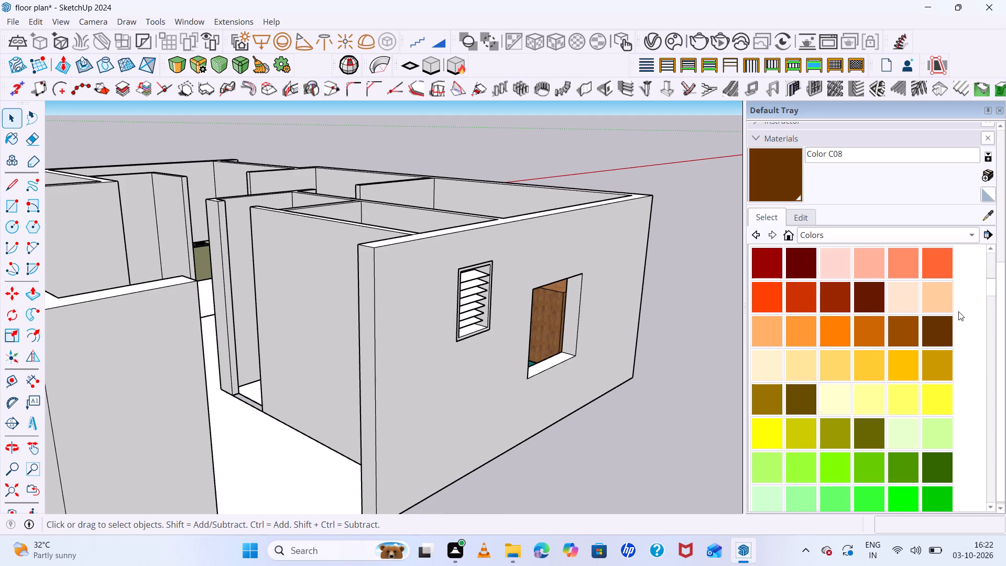
{"action": "scroll", "coordinate": [945, 306], "scroll_direction": "up", "scroll_amount": 5}
{"action": "scroll", "coordinate": [905, 321], "scroll_direction": "up", "scroll_amount": 5}
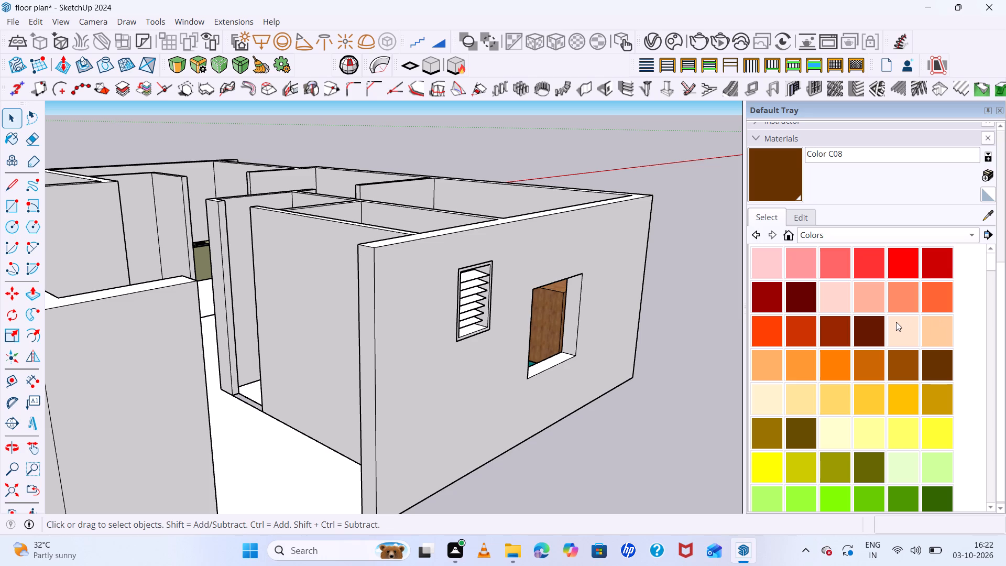
{"action": "scroll", "coordinate": [896, 322], "scroll_direction": "up", "scroll_amount": 5}
{"action": "scroll", "coordinate": [668, 250], "scroll_direction": "down", "scroll_amount": 5}
{"action": "scroll", "coordinate": [385, 257], "scroll_direction": "down", "scroll_amount": 4}
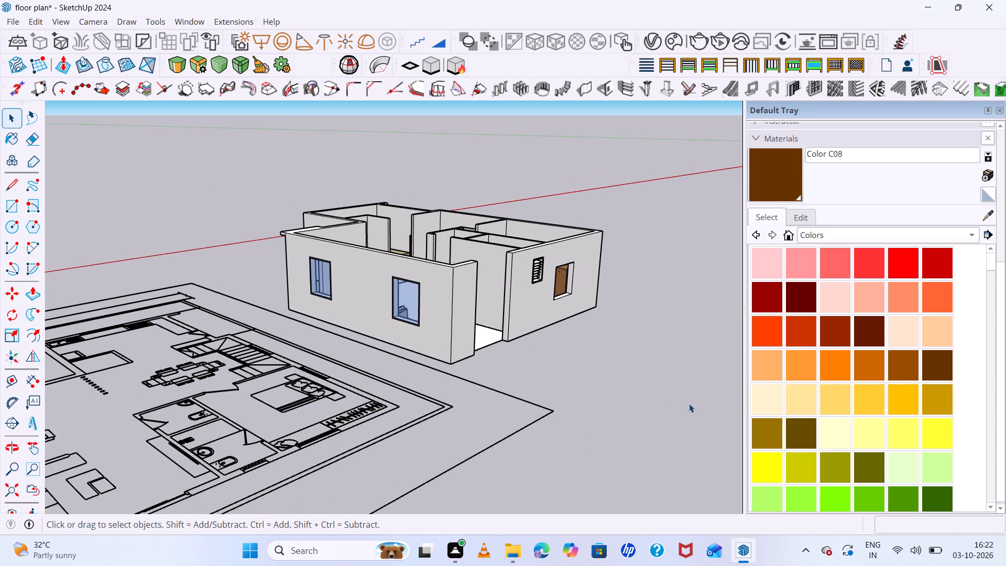
{"action": "middle_click_drag", "start_coordinate": [410, 322], "coordinate": [638, 441]}
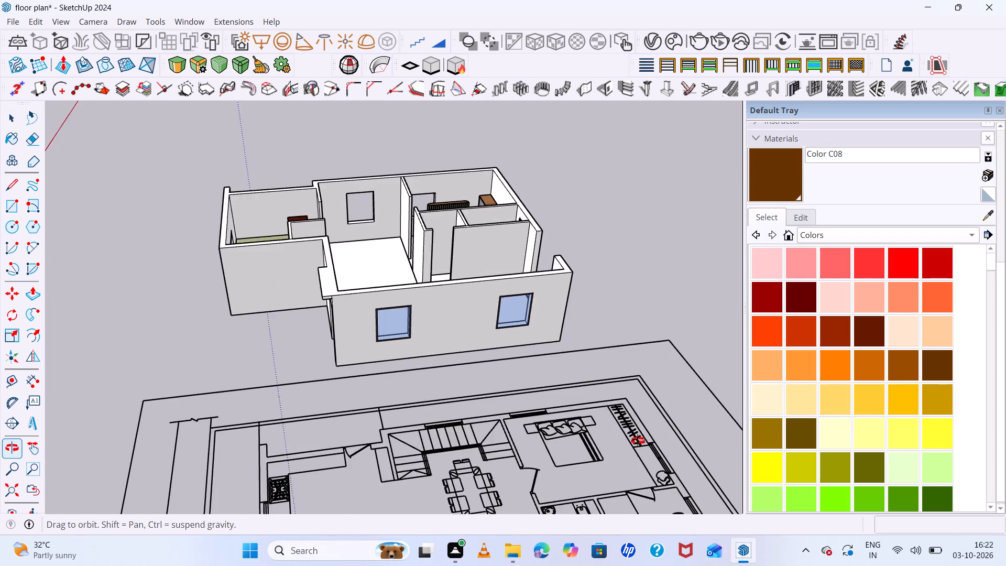
{"action": "middle_click_drag", "start_coordinate": [638, 441], "coordinate": [85, 389]}
{"action": "middle_click_drag", "start_coordinate": [427, 357], "coordinate": [179, 422]}
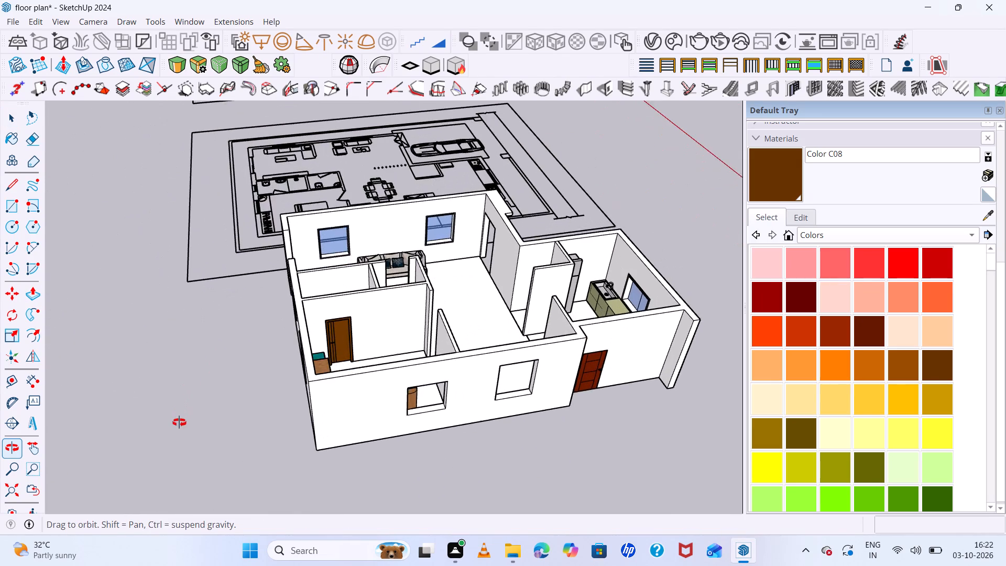
{"action": "middle_click_drag", "start_coordinate": [179, 422], "coordinate": [825, 292]}
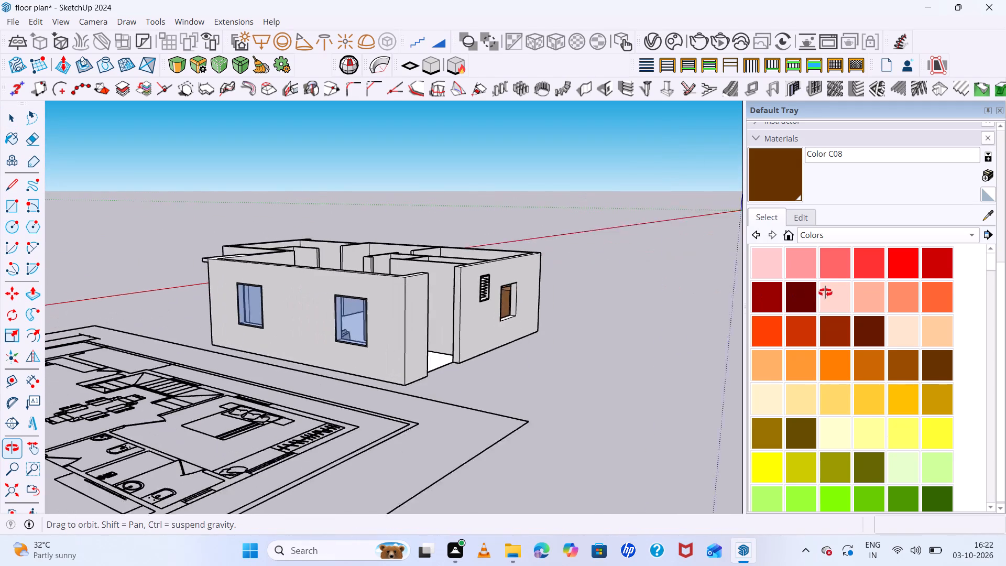
{"action": "middle_click", "coordinate": [825, 292]}
Sample the dark grey Material130 from the finished glazed window's frame and paint the louvered window's frame with it.
{"action": "scroll", "coordinate": [413, 298], "scroll_direction": "up", "scroll_amount": 6}
{"action": "scroll", "coordinate": [364, 310], "scroll_direction": "up", "scroll_amount": 13}
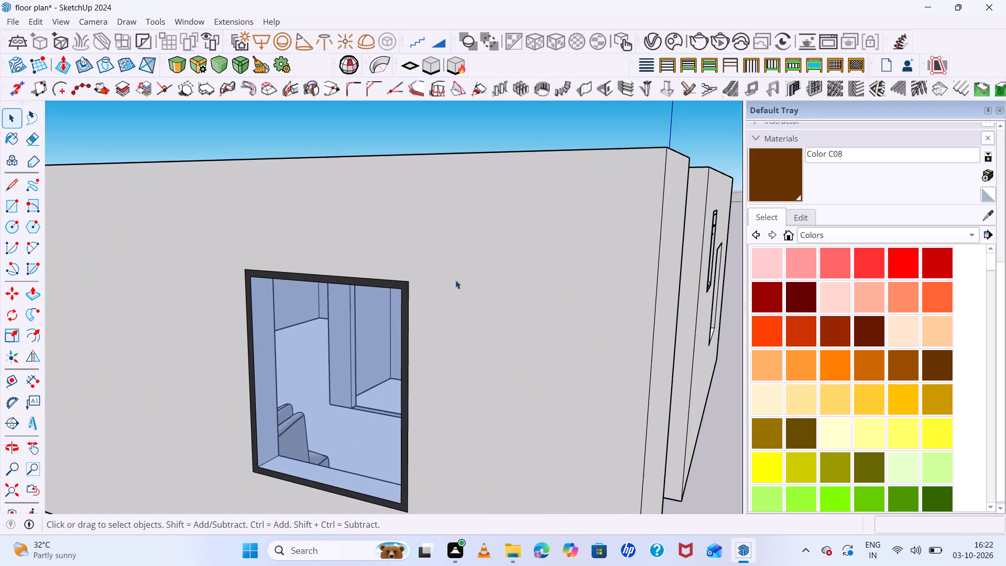
{"action": "left_click", "coordinate": [986, 215]}
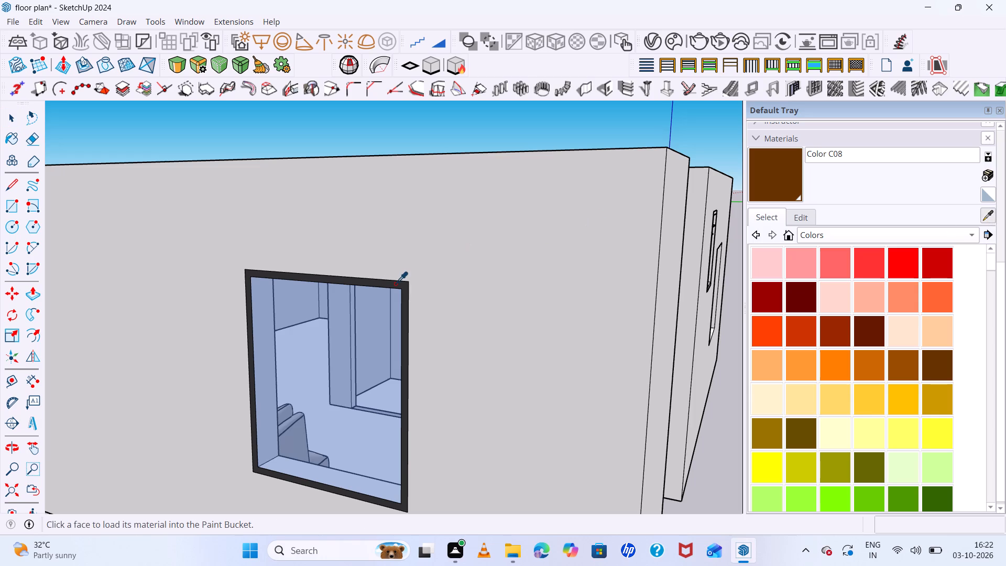
{"action": "left_click", "coordinate": [398, 284]}
{"action": "scroll", "coordinate": [301, 258], "scroll_direction": "down", "scroll_amount": 15}
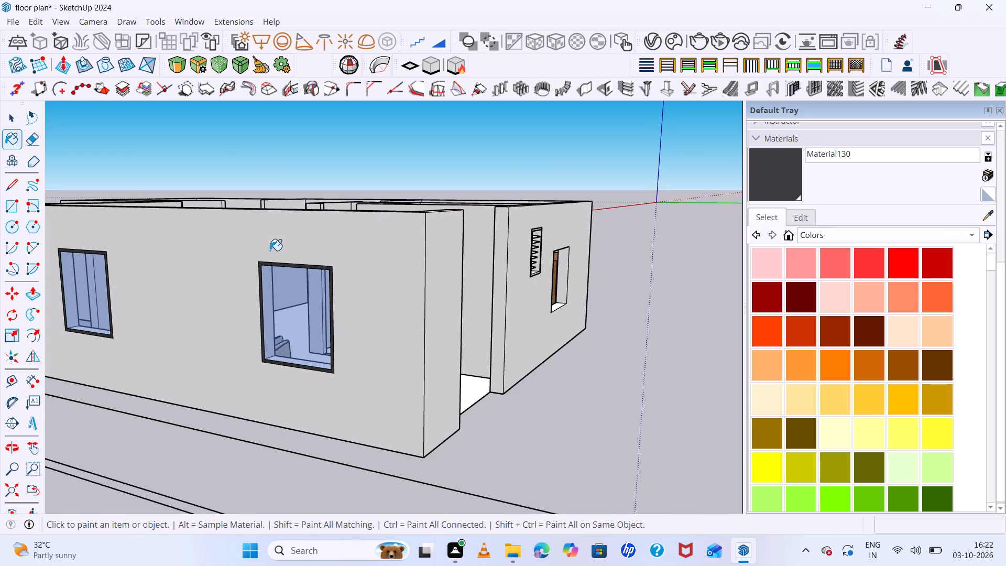
{"action": "scroll", "coordinate": [270, 251], "scroll_direction": "down", "scroll_amount": 2}
{"action": "middle_click_drag", "start_coordinate": [477, 294], "coordinate": [317, 301]}
{"action": "middle_click_drag", "start_coordinate": [309, 300], "coordinate": [298, 298]}
{"action": "scroll", "coordinate": [303, 291], "scroll_direction": "down", "scroll_amount": 1}
{"action": "scroll", "coordinate": [386, 266], "scroll_direction": "up", "scroll_amount": 3}
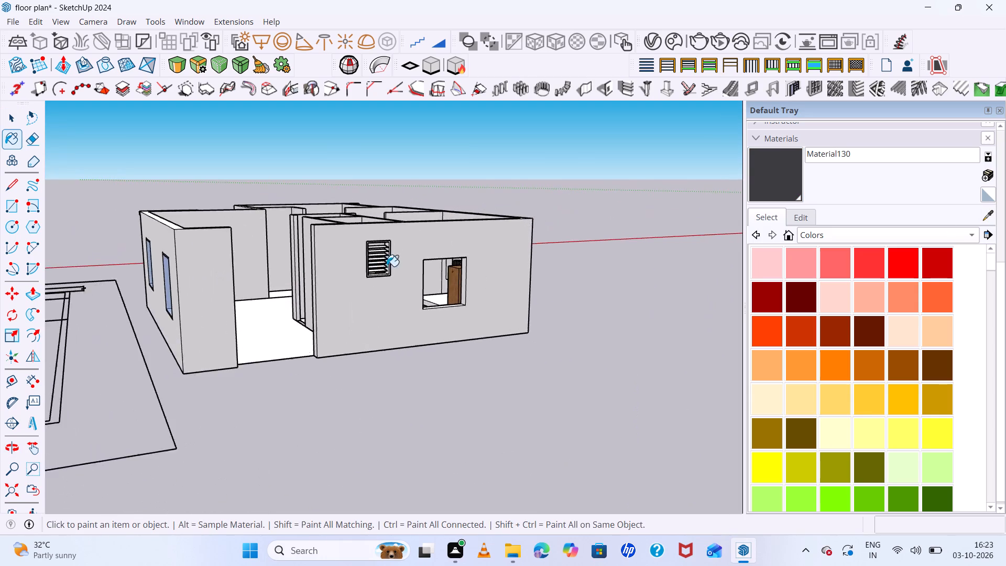
{"action": "scroll", "coordinate": [387, 266], "scroll_direction": "up", "scroll_amount": 3}
{"action": "scroll", "coordinate": [395, 285], "scroll_direction": "up", "scroll_amount": 20}
{"action": "scroll", "coordinate": [395, 285], "scroll_direction": "up", "scroll_amount": 3}
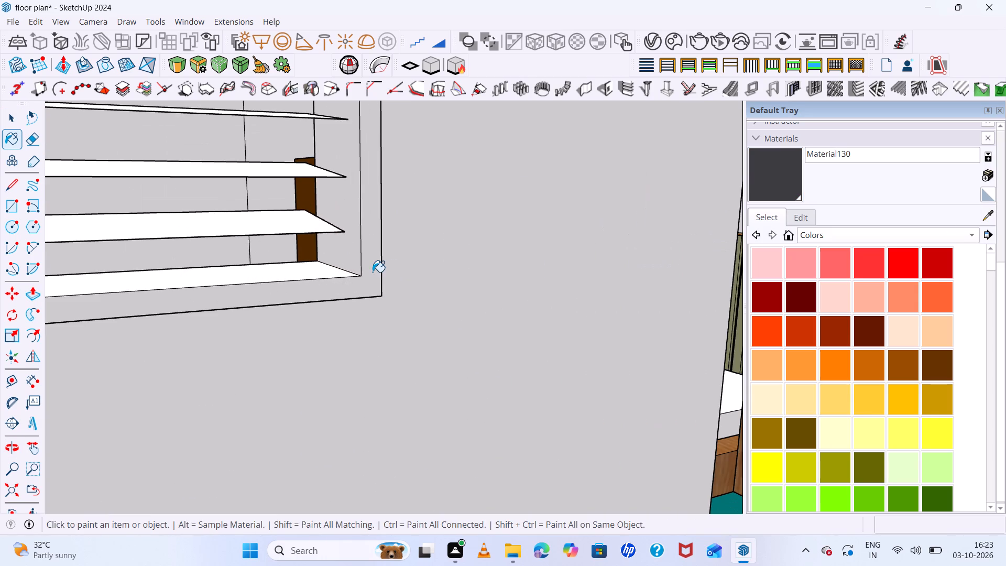
{"action": "left_click", "coordinate": [373, 272]}
Paint each slat of the louvered window with Translucent Glass Blue from the Glass and Mirrors materials.
{"action": "scroll", "coordinate": [371, 271], "scroll_direction": "down", "scroll_amount": 7}
{"action": "scroll", "coordinate": [370, 269], "scroll_direction": "down", "scroll_amount": 19}
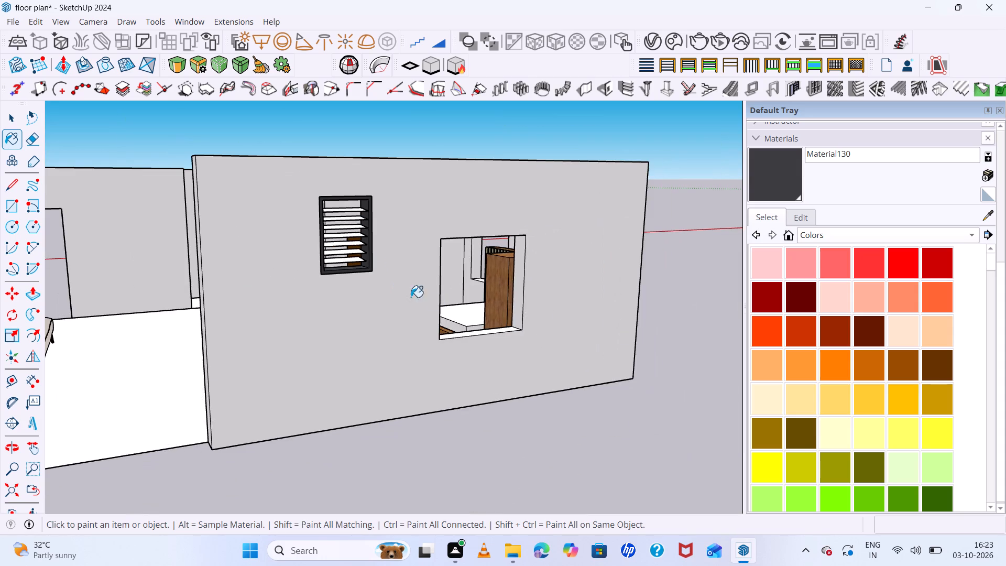
{"action": "middle_click_drag", "start_coordinate": [404, 344], "coordinate": [321, 416]}
{"action": "middle_click", "coordinate": [321, 416]}
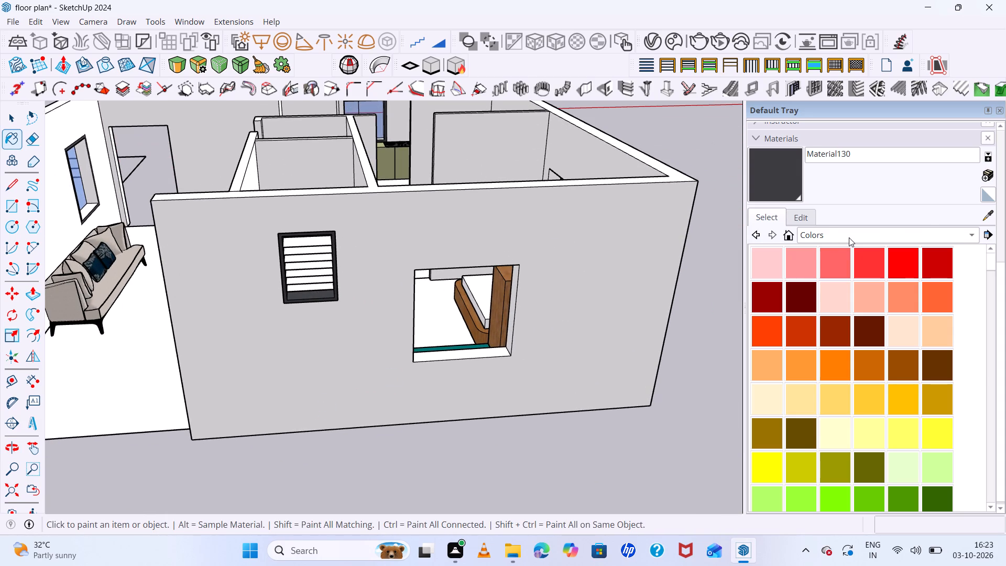
{"action": "double_click", "coordinate": [849, 237]}
{"action": "left_click", "coordinate": [849, 254]}
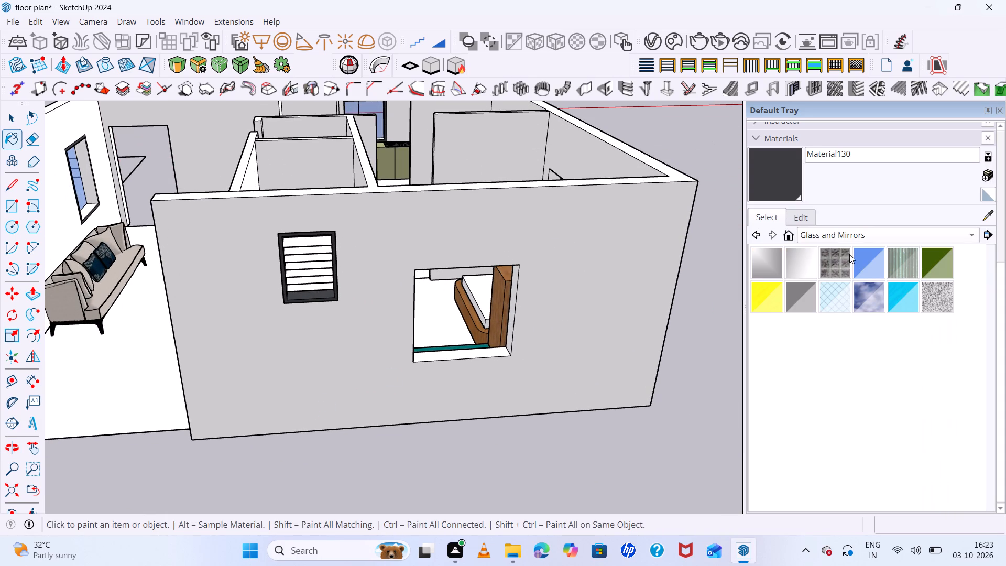
{"action": "left_click", "coordinate": [869, 265]}
{"action": "scroll", "coordinate": [388, 228], "scroll_direction": "up", "scroll_amount": 4}
{"action": "scroll", "coordinate": [307, 253], "scroll_direction": "up", "scroll_amount": 5}
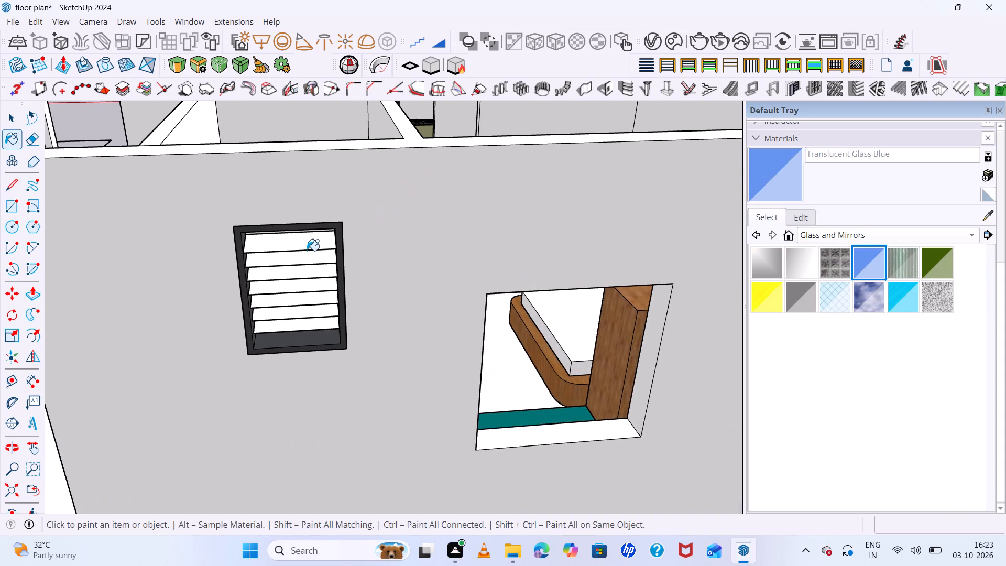
{"action": "left_click", "coordinate": [309, 245]}
{"action": "left_click", "coordinate": [311, 262]}
{"action": "left_click", "coordinate": [314, 276]}
{"action": "left_click", "coordinate": [314, 288]}
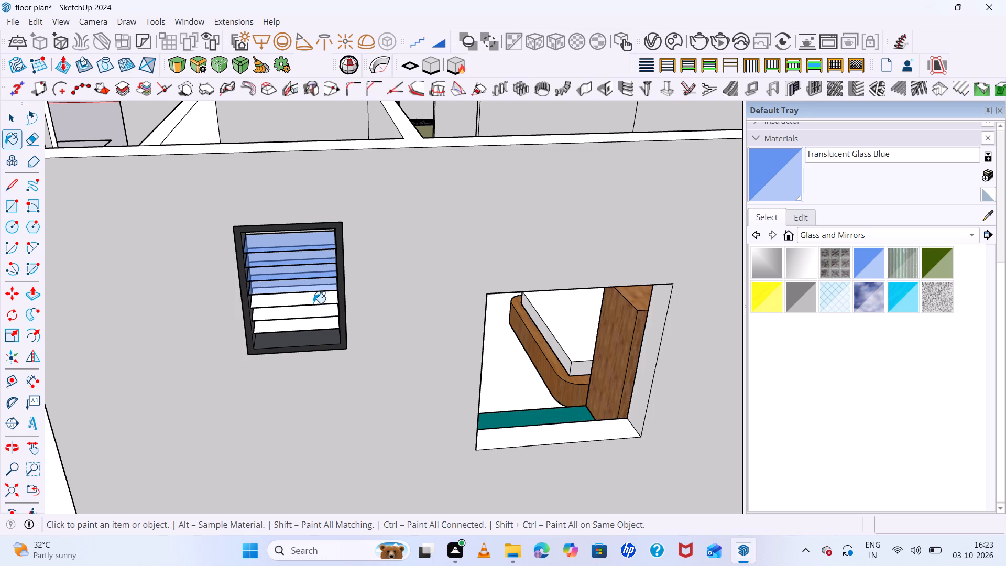
{"action": "double_click", "coordinate": [313, 303]}
{"action": "left_click", "coordinate": [313, 311]}
{"action": "left_click", "coordinate": [316, 322]}
{"action": "scroll", "coordinate": [281, 267], "scroll_direction": "down", "scroll_amount": 5}
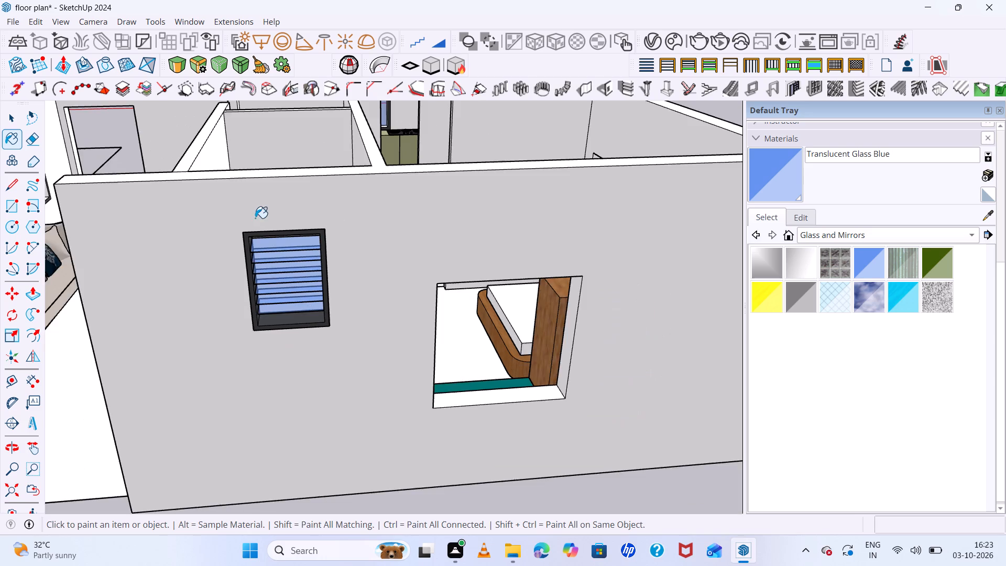
{"action": "scroll", "coordinate": [255, 218], "scroll_direction": "down", "scroll_amount": 6}
{"action": "scroll", "coordinate": [333, 267], "scroll_direction": "up", "scroll_amount": 1}
{"action": "middle_click_drag", "start_coordinate": [338, 257], "coordinate": [174, 240]}
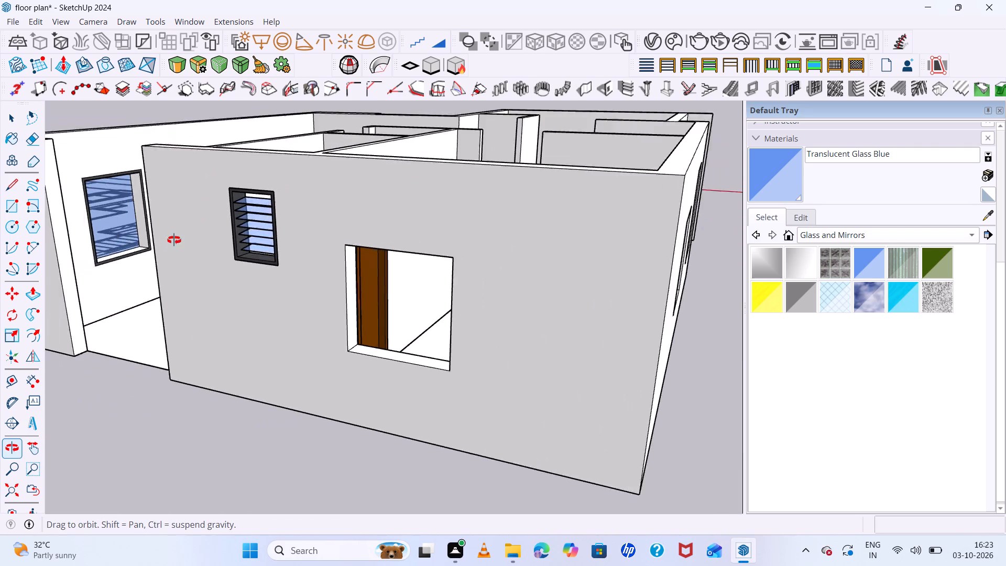
{"action": "middle_click_drag", "start_coordinate": [174, 240], "coordinate": [165, 256]}
{"action": "scroll", "coordinate": [612, 280], "scroll_direction": "down", "scroll_amount": 5}
{"action": "key", "text": "space"}
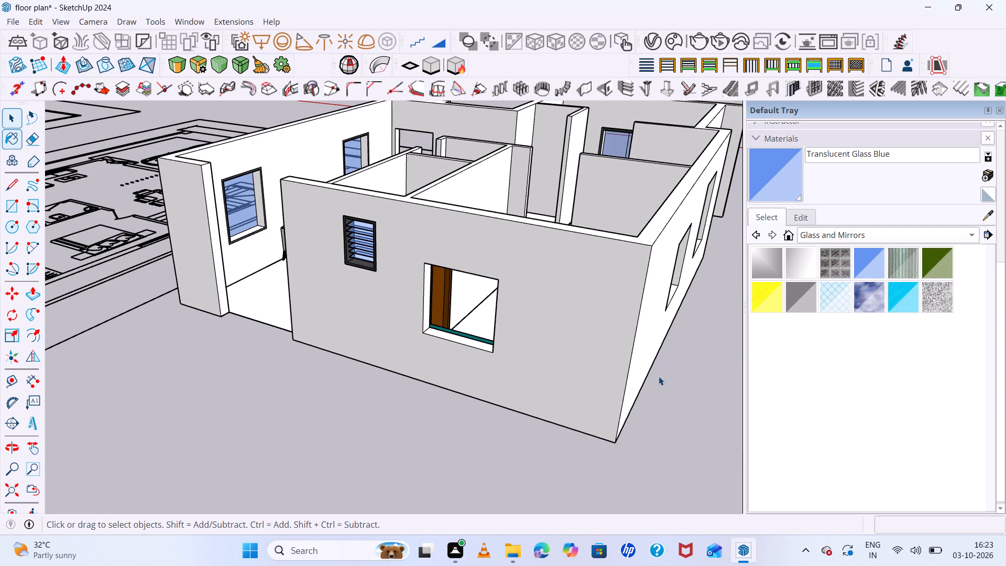
Inspect the rooms behind the louvered window, including the brown door panel on the partition wall, and bring the whole model into view.
{"action": "scroll", "coordinate": [403, 299], "scroll_direction": "down", "scroll_amount": 5}
{"action": "middle_click_drag", "start_coordinate": [287, 265], "coordinate": [470, 476]}
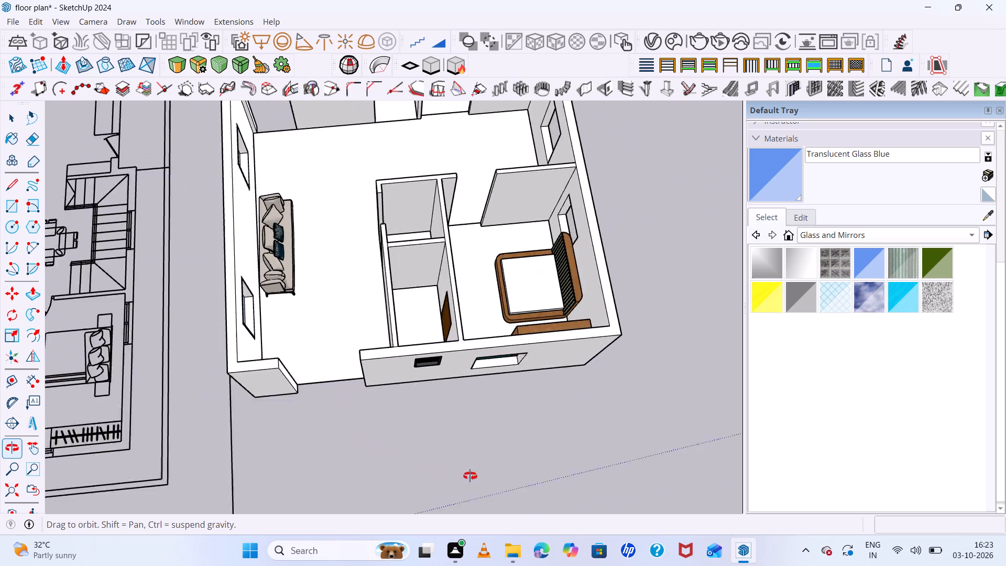
{"action": "middle_click_drag", "start_coordinate": [470, 476], "coordinate": [73, 273]}
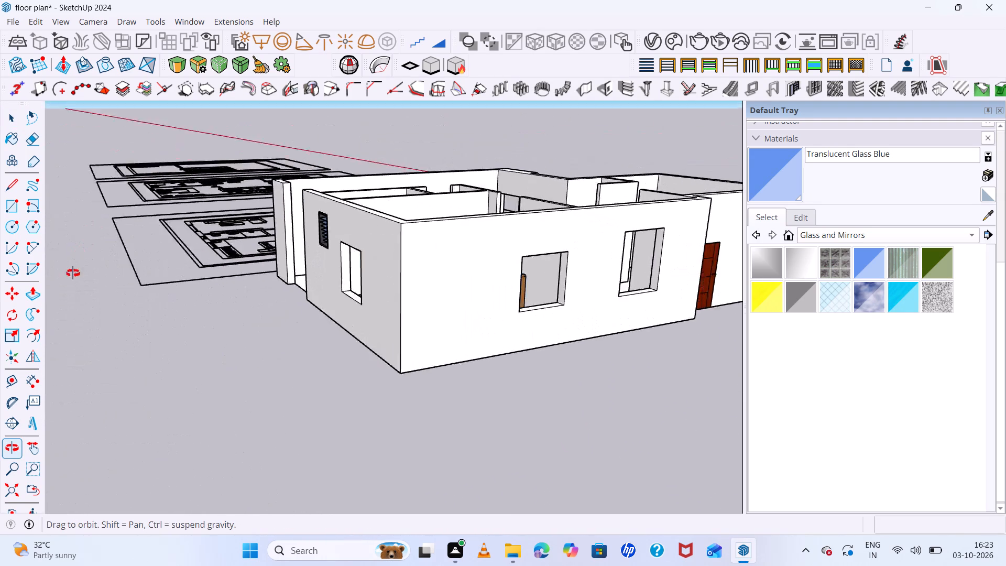
{"action": "middle_click_drag", "start_coordinate": [73, 273], "coordinate": [624, 542]}
{"action": "middle_click", "coordinate": [624, 541]}
{"action": "middle_click", "coordinate": [625, 536]}
{"action": "scroll", "coordinate": [435, 283], "scroll_direction": "up", "scroll_amount": 5}
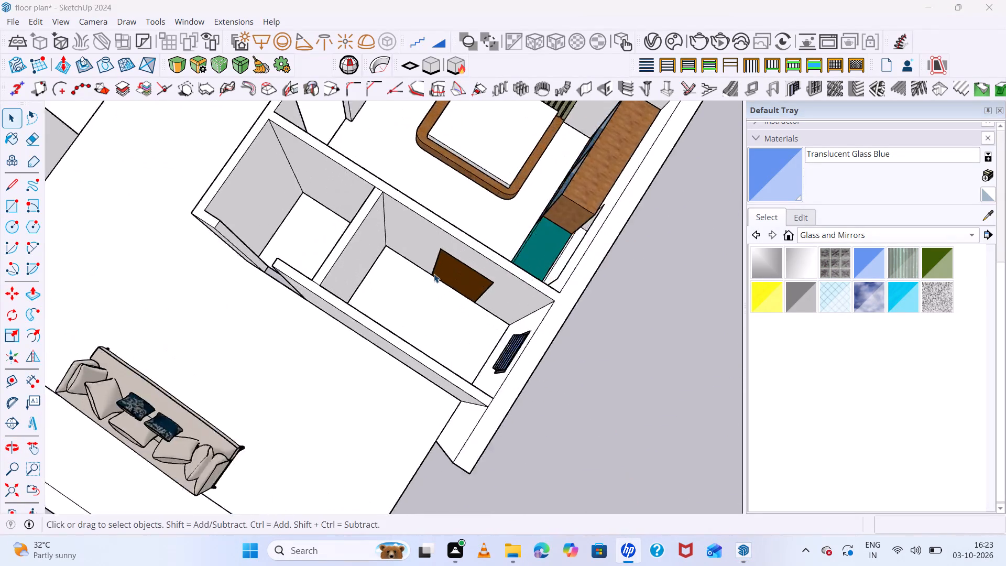
{"action": "scroll", "coordinate": [434, 274], "scroll_direction": "up", "scroll_amount": 7}
{"action": "left_click", "coordinate": [682, 8]}
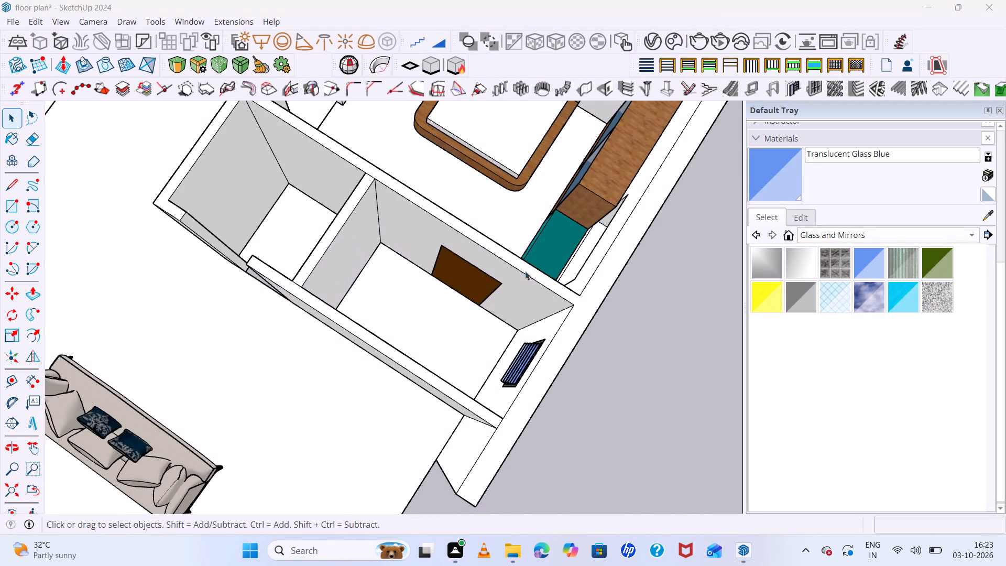
{"action": "middle_click_drag", "start_coordinate": [517, 282], "coordinate": [571, 288]}
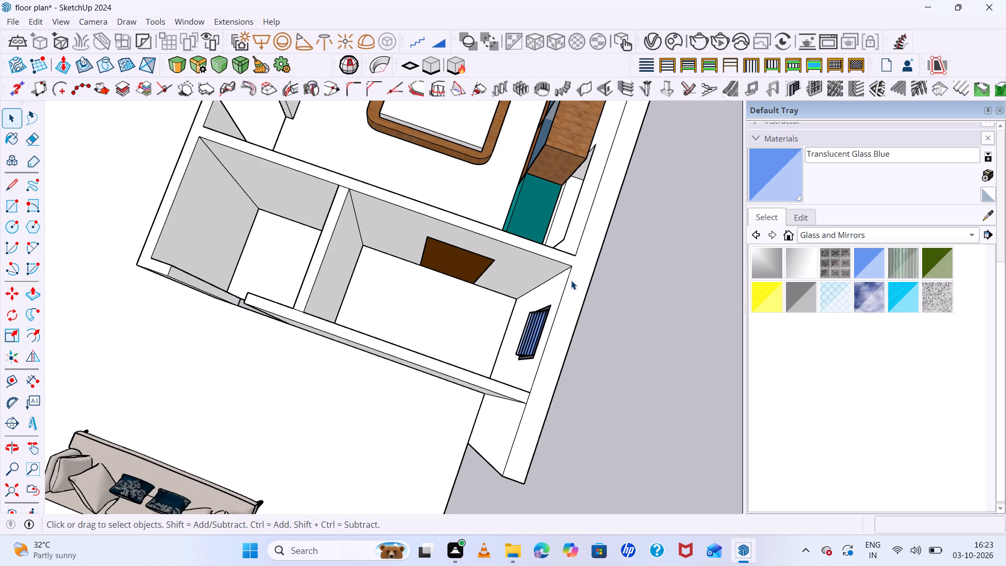
{"action": "scroll", "coordinate": [568, 277], "scroll_direction": "up", "scroll_amount": 1}
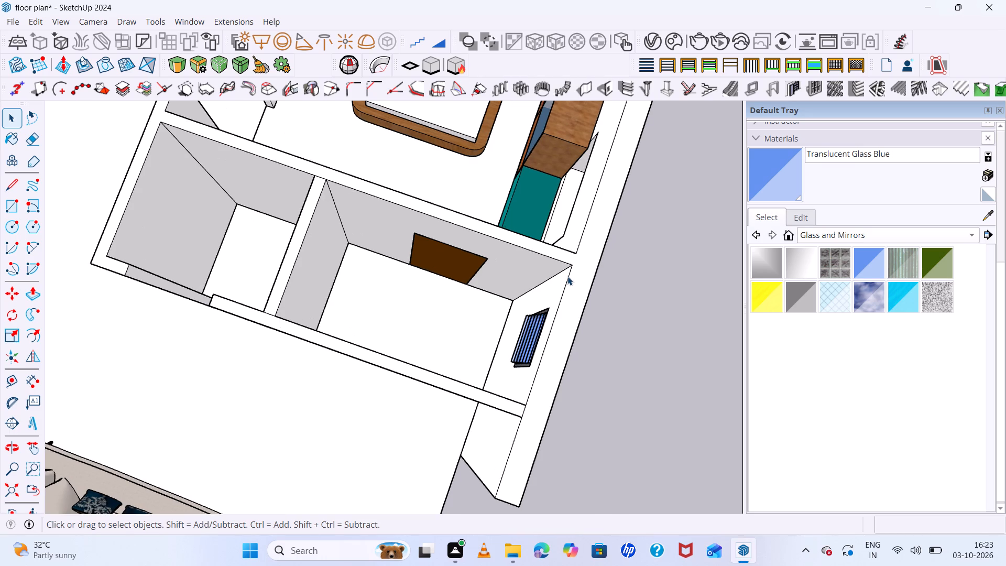
{"action": "scroll", "coordinate": [526, 254], "scroll_direction": "down", "scroll_amount": 3}
{"action": "middle_click_drag", "start_coordinate": [500, 301], "coordinate": [516, 194]}
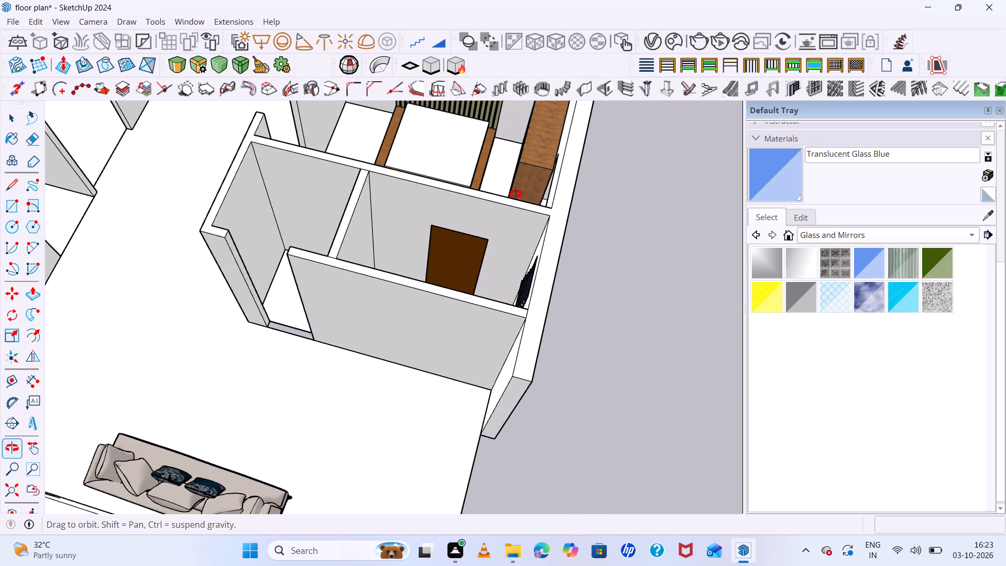
{"action": "middle_click_drag", "start_coordinate": [516, 194], "coordinate": [524, 252]}
{"action": "scroll", "coordinate": [484, 269], "scroll_direction": "up", "scroll_amount": 11}
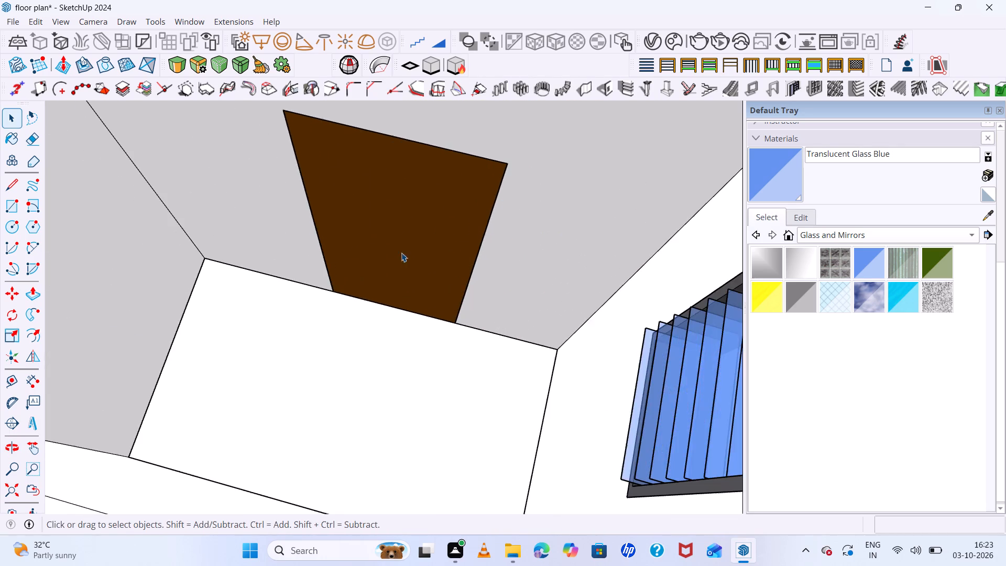
{"action": "scroll", "coordinate": [353, 257], "scroll_direction": "up", "scroll_amount": 4}
{"action": "middle_click_drag", "start_coordinate": [401, 371], "coordinate": [490, 321]}
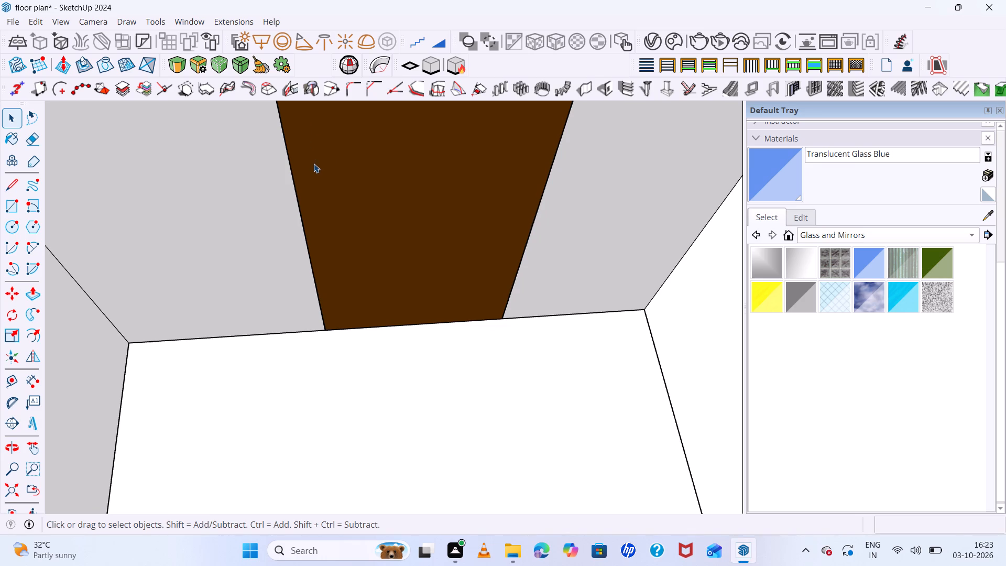
{"action": "scroll", "coordinate": [312, 170], "scroll_direction": "down", "scroll_amount": 8}
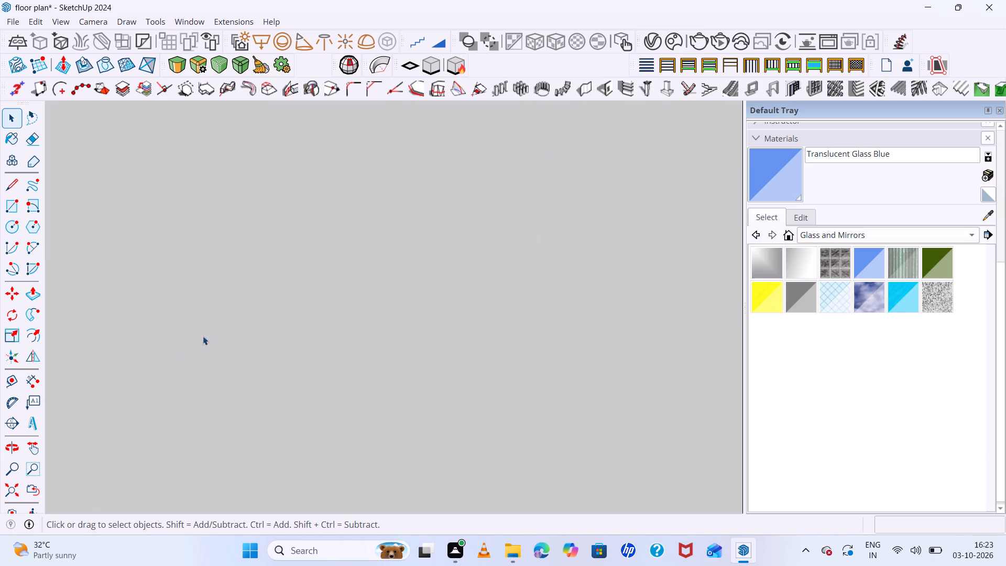
{"action": "left_click", "coordinate": [22, 487]}
{"action": "left_click", "coordinate": [12, 494]}
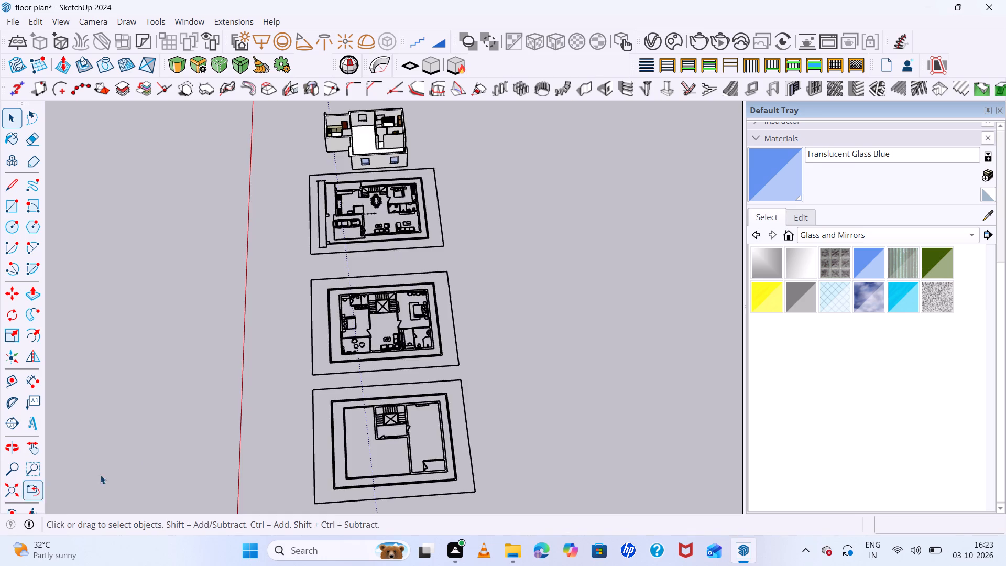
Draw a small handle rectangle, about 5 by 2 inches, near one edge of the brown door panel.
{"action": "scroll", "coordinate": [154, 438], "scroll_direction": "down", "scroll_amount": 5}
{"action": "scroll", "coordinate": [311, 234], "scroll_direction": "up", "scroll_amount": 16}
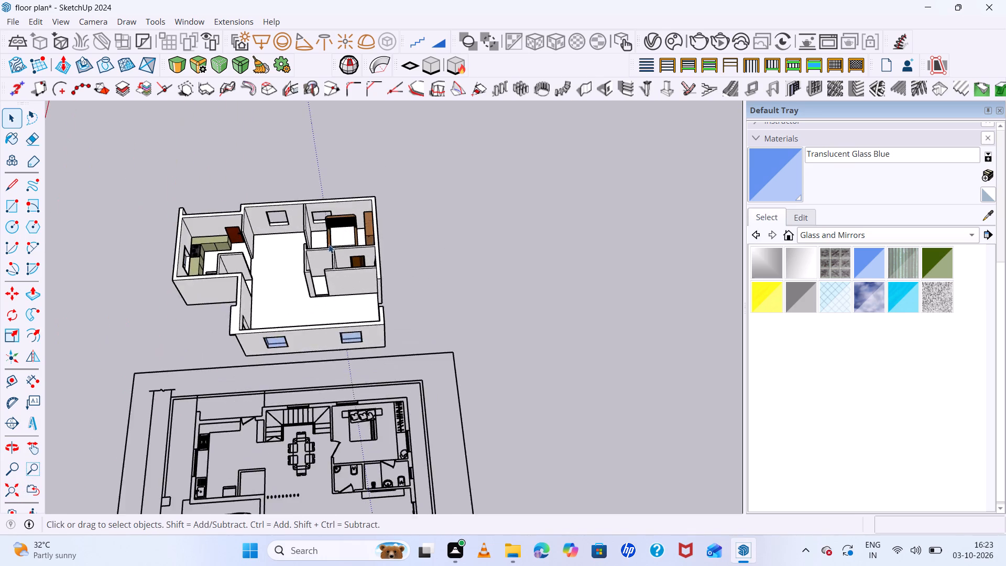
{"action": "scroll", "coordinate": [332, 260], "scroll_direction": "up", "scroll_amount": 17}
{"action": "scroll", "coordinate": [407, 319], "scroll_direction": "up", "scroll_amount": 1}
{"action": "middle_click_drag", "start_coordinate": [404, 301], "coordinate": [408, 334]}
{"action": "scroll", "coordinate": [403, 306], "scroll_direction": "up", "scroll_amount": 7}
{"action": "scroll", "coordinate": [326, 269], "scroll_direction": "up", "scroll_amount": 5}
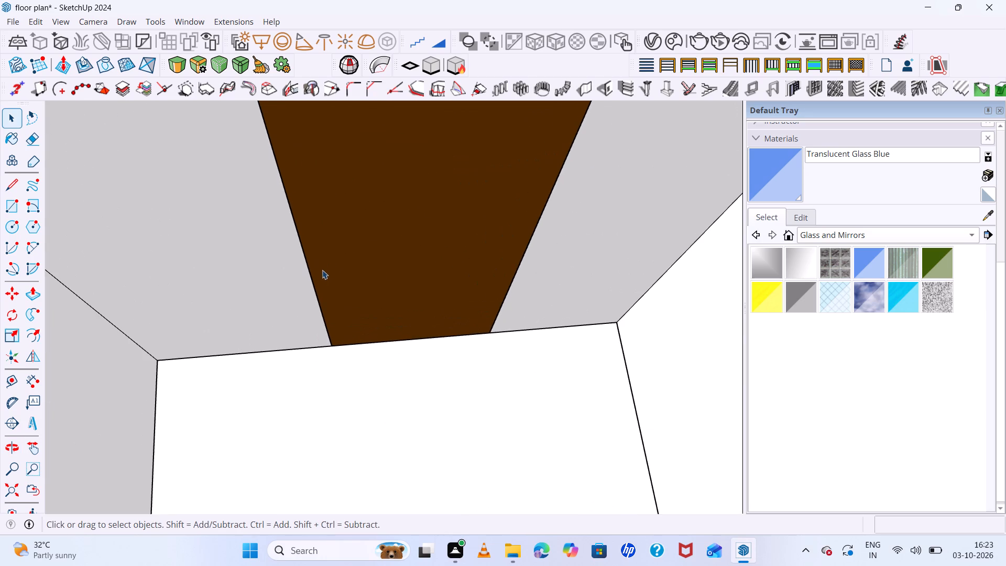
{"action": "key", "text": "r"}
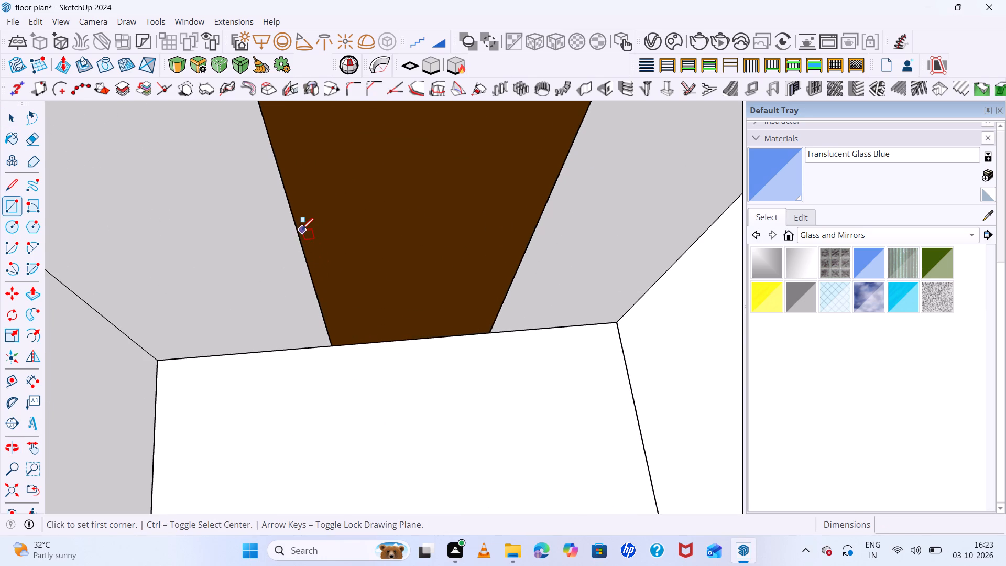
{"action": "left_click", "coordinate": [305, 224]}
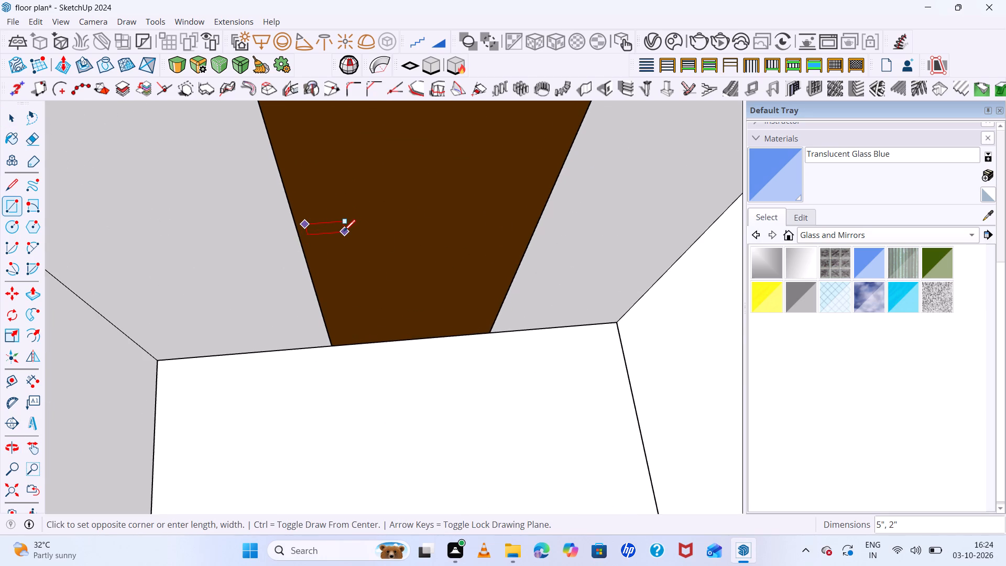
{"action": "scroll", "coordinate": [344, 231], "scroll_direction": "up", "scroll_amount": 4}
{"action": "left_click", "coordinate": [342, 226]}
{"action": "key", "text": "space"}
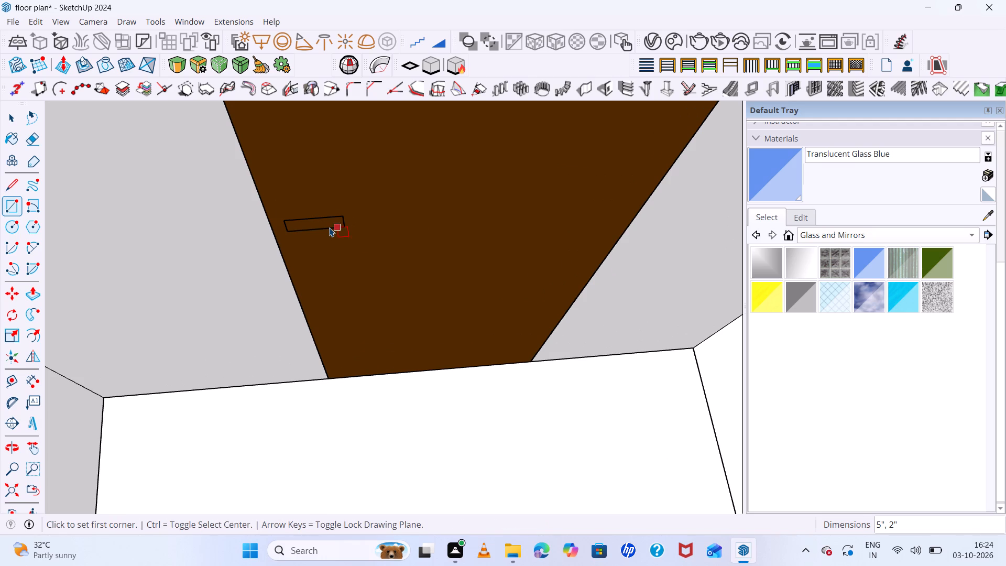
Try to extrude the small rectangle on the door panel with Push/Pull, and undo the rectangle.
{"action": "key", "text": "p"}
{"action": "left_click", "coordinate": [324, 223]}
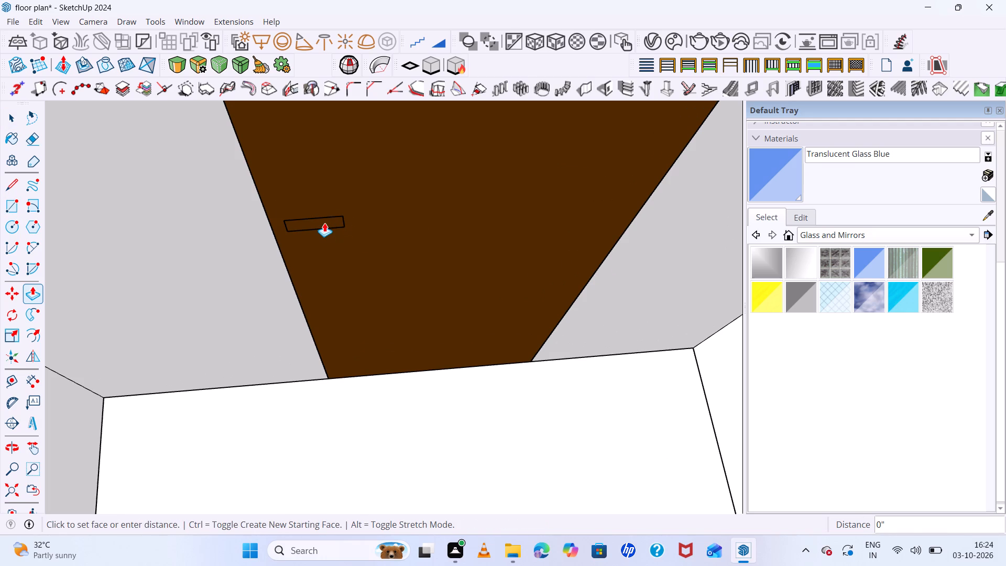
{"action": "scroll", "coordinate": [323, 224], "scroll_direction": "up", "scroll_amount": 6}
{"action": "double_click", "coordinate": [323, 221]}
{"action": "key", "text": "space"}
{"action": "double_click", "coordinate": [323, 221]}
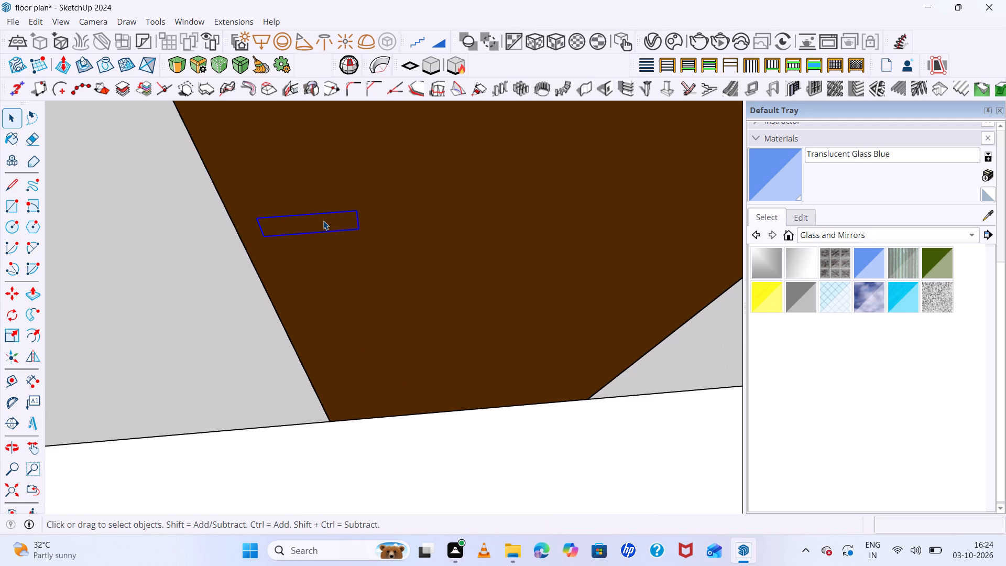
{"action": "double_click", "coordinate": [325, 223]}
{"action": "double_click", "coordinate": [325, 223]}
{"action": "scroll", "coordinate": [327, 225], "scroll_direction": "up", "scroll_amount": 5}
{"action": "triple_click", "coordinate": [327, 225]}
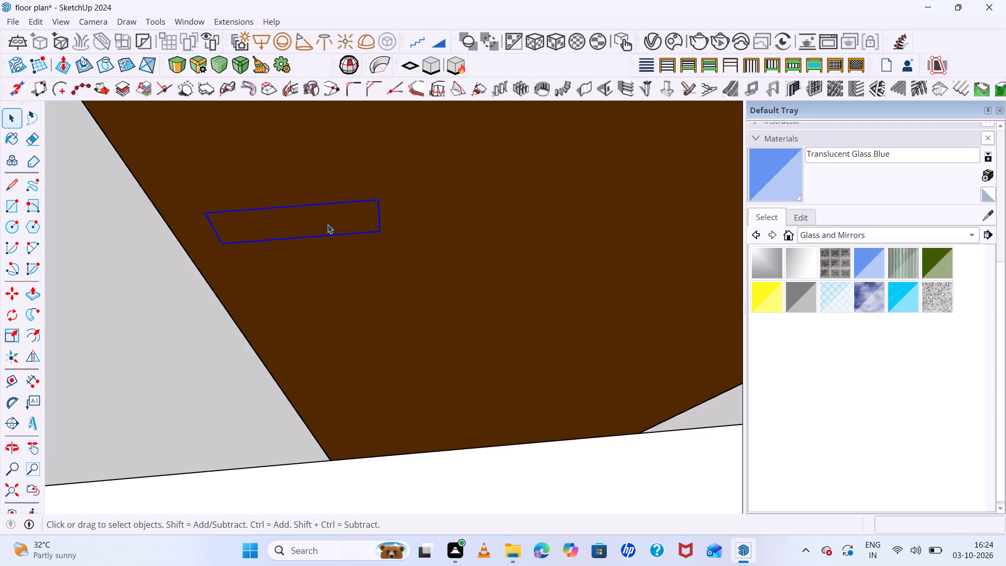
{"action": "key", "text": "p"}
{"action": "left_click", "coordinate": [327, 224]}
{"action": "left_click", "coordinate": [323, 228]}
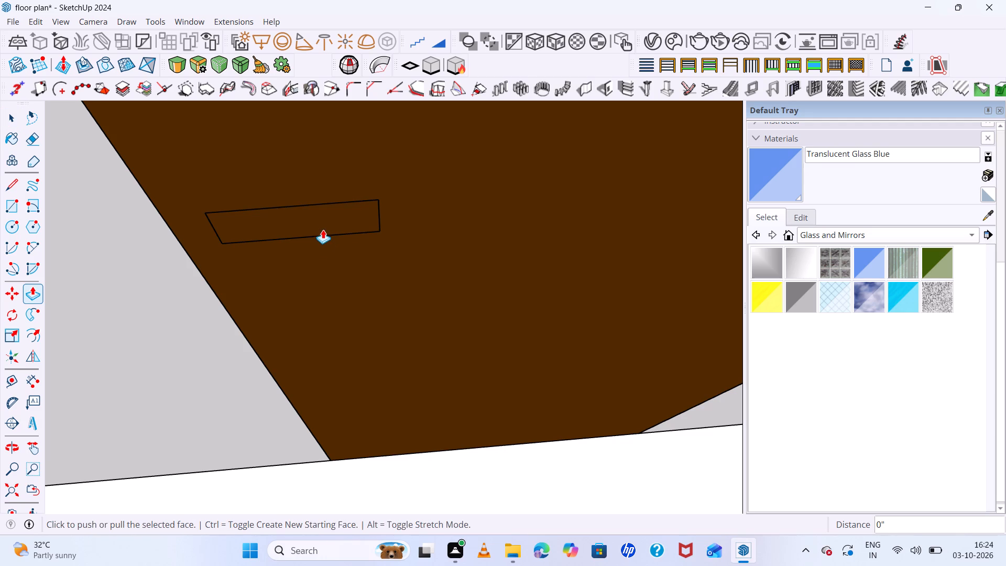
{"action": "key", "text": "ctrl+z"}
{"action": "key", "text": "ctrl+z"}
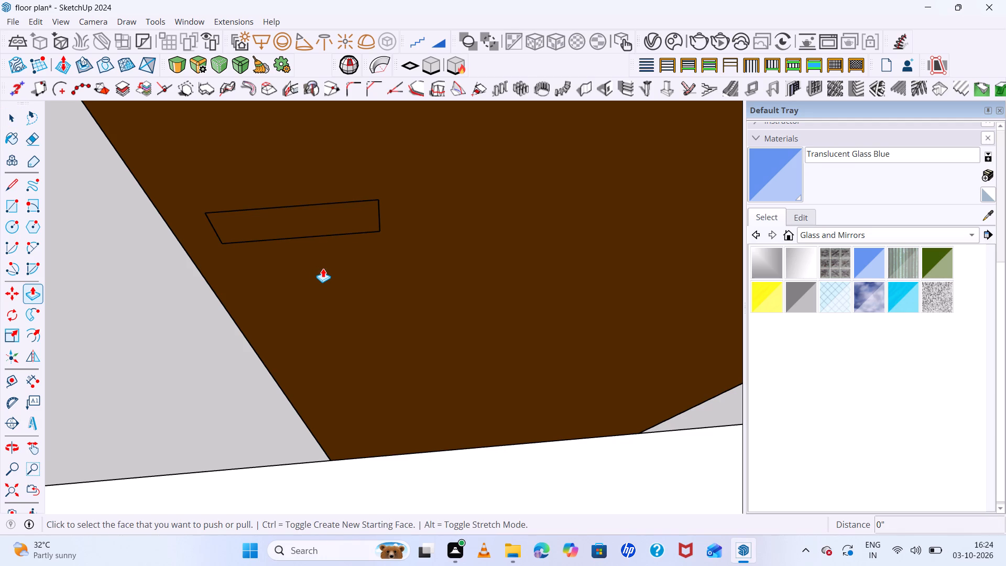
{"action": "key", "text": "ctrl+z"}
Open the brown door panel's group for editing and draw a rectangle about 3 by 1 inches near its edge.
{"action": "key", "text": "space"}
{"action": "triple_click", "coordinate": [326, 282]}
{"action": "left_click", "coordinate": [326, 282]}
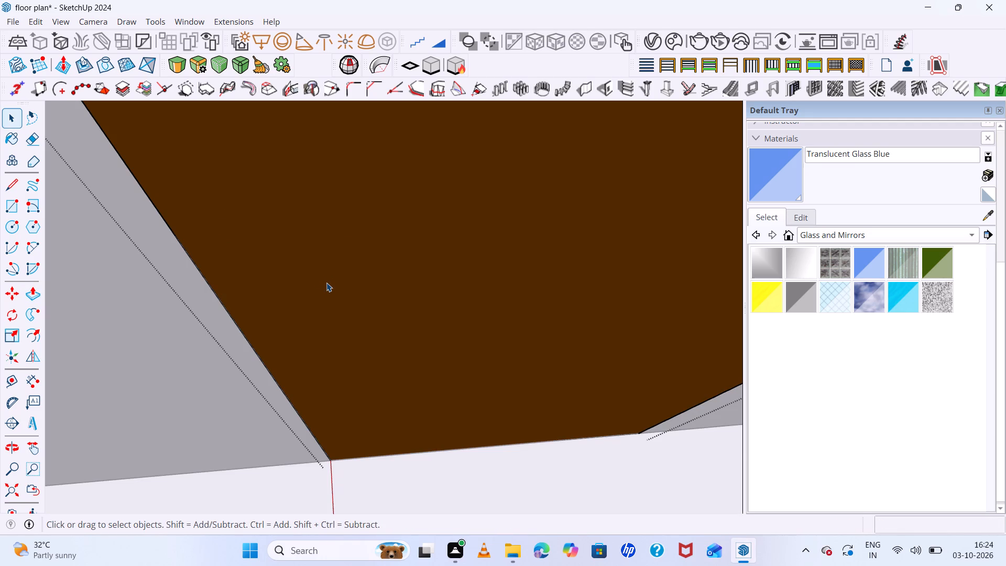
{"action": "scroll", "coordinate": [316, 264], "scroll_direction": "up", "scroll_amount": 5}
{"action": "double_click", "coordinate": [316, 263]}
{"action": "scroll", "coordinate": [316, 262], "scroll_direction": "down", "scroll_amount": 6}
{"action": "double_click", "coordinate": [316, 262]}
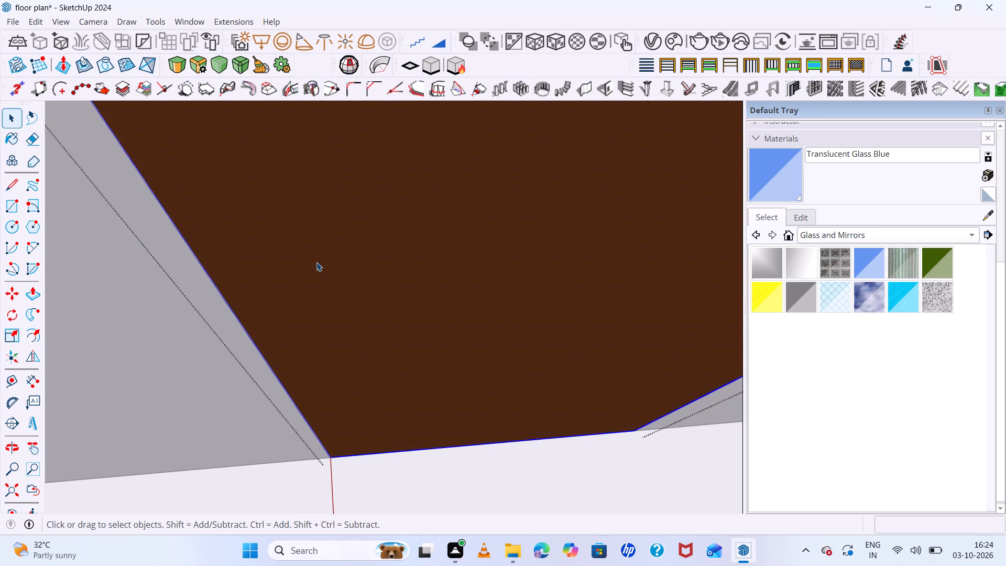
{"action": "key", "text": "r"}
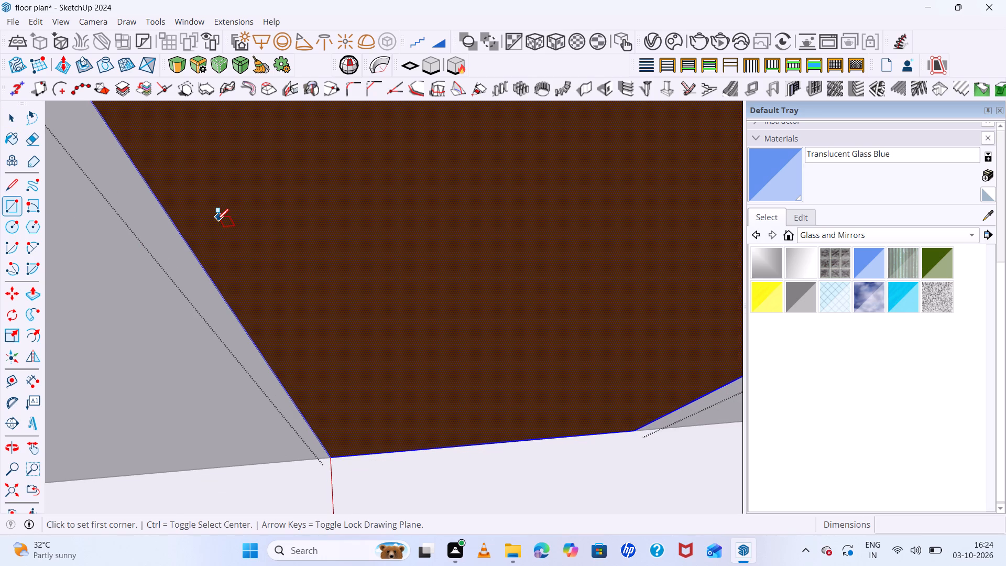
{"action": "left_click", "coordinate": [217, 220]}
{"action": "left_click", "coordinate": [309, 231]}
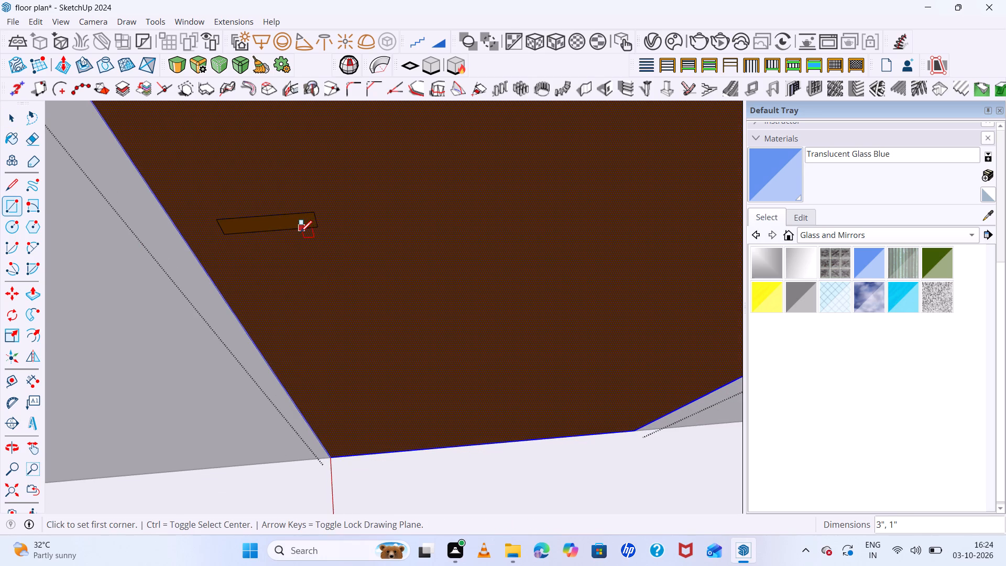
Push/Pull the small rectangle out from the door panel by 0.5 to form a handle block.
{"action": "key", "text": "p"}
{"action": "key", "text": "space"}
{"action": "left_click", "coordinate": [293, 221]}
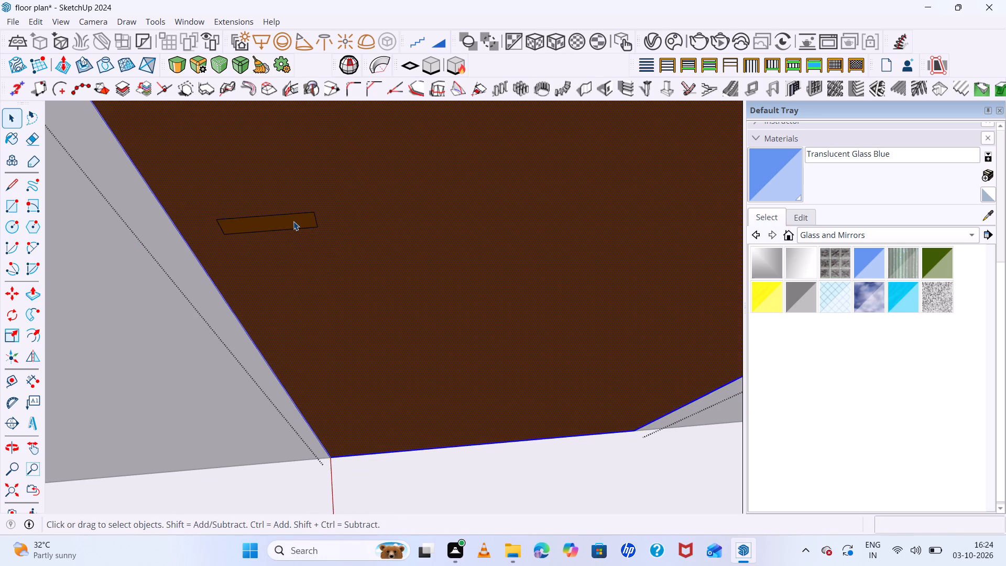
{"action": "key", "text": "p"}
{"action": "left_click", "coordinate": [294, 221]}
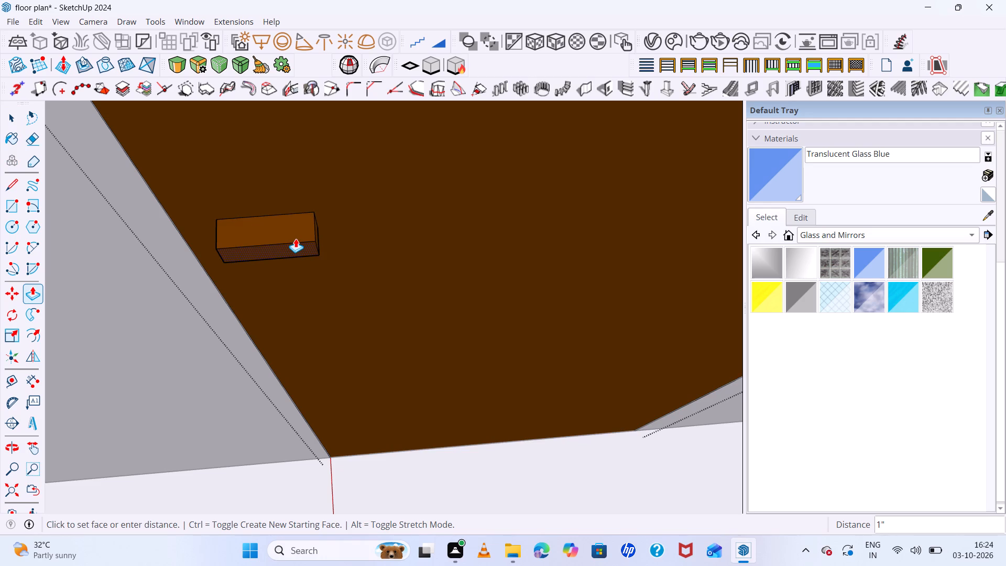
{"action": "type", "text": ".5"}
{"action": "key", "text": "Return"}
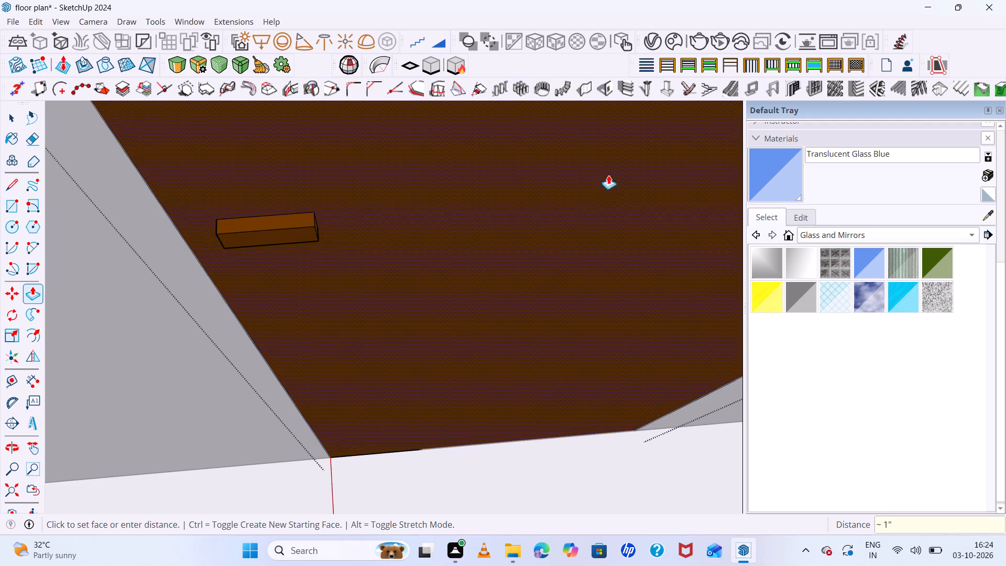
Paint all exposed faces of the door handle block with the black Color M09 material from the model's materials.
{"action": "left_click", "coordinate": [793, 239]}
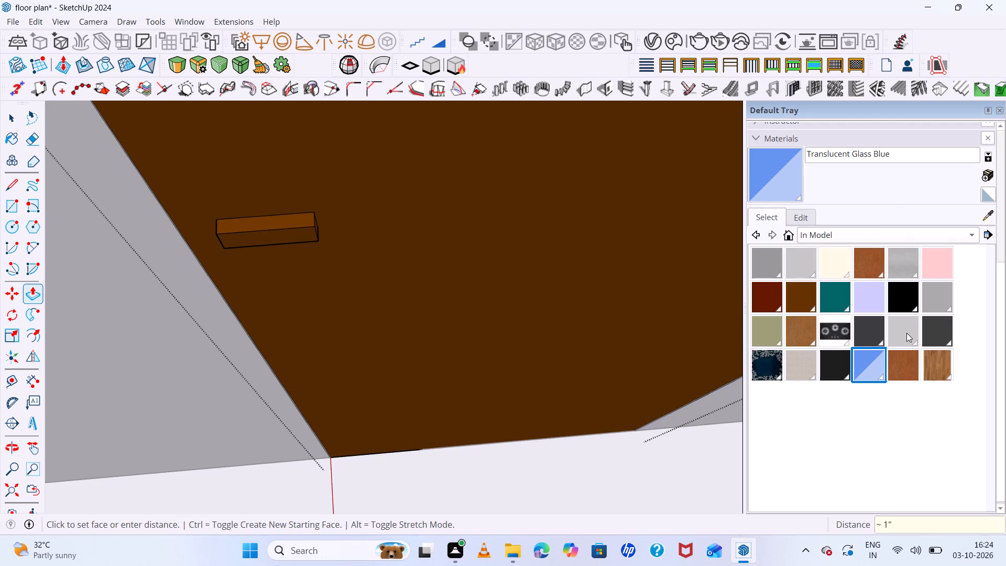
{"action": "left_click", "coordinate": [905, 304]}
{"action": "scroll", "coordinate": [307, 238], "scroll_direction": "up", "scroll_amount": 4}
{"action": "left_click", "coordinate": [291, 217]}
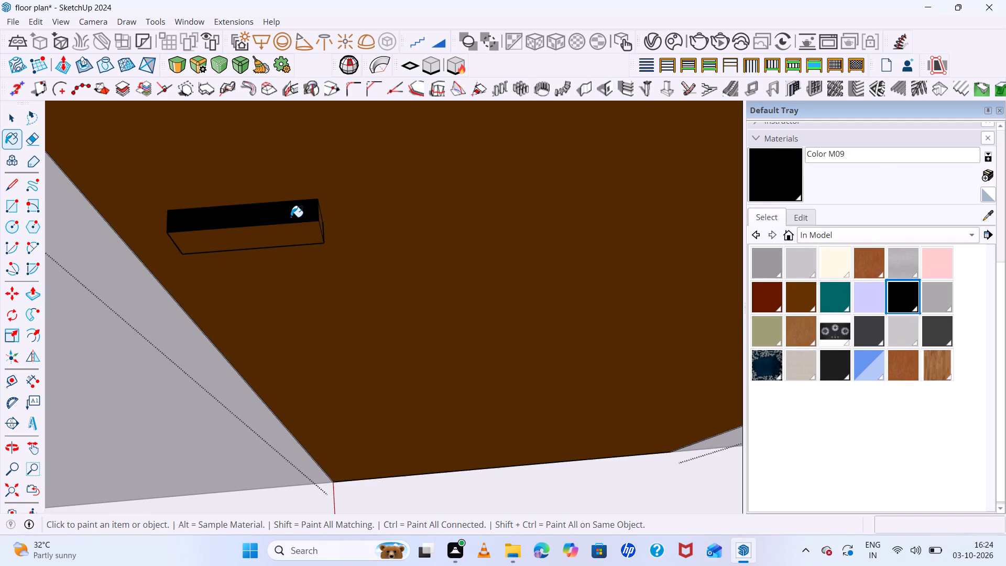
{"action": "middle_click_drag", "start_coordinate": [316, 228], "coordinate": [205, 136]}
{"action": "scroll", "coordinate": [364, 198], "scroll_direction": "up", "scroll_amount": 4}
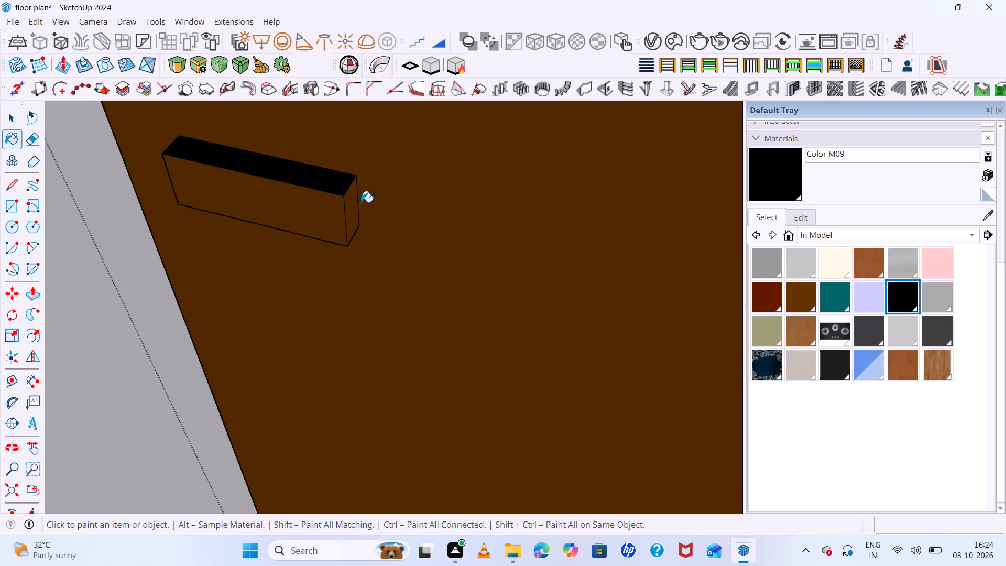
{"action": "scroll", "coordinate": [361, 202], "scroll_direction": "up", "scroll_amount": 1}
{"action": "left_click", "coordinate": [345, 205]}
{"action": "middle_click_drag", "start_coordinate": [191, 208], "coordinate": [414, 117]}
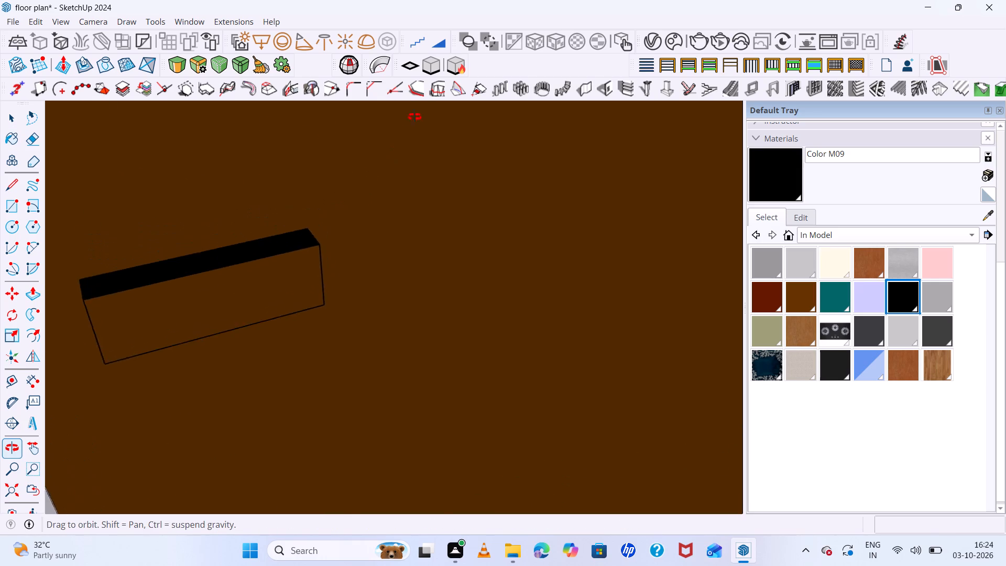
{"action": "middle_click_drag", "start_coordinate": [414, 117], "coordinate": [425, 96]}
{"action": "middle_click", "coordinate": [425, 96]}
{"action": "left_click", "coordinate": [173, 296]}
{"action": "middle_click_drag", "start_coordinate": [121, 326], "coordinate": [226, 289]}
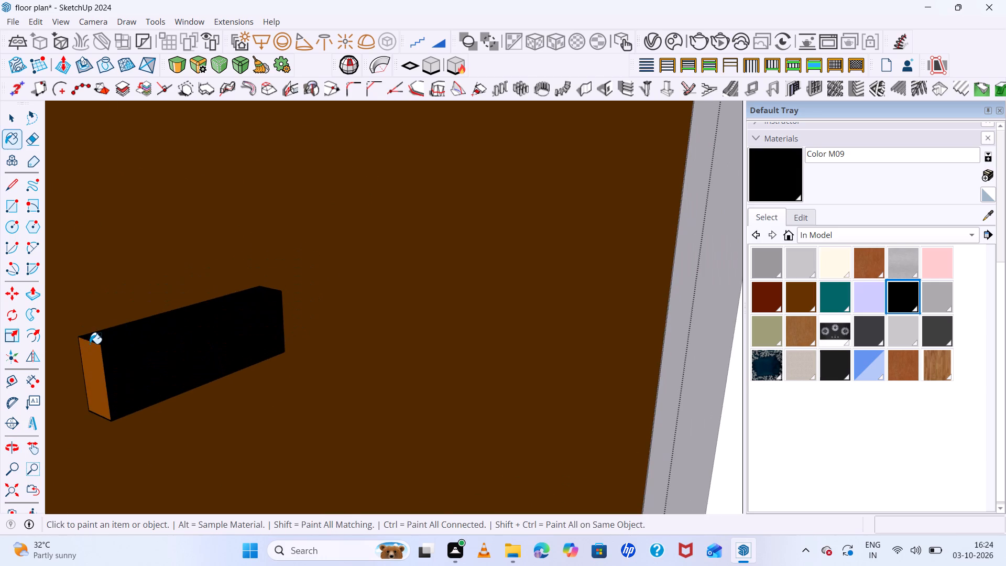
{"action": "left_click", "coordinate": [88, 353]}
{"action": "middle_click_drag", "start_coordinate": [165, 334], "coordinate": [145, 114]}
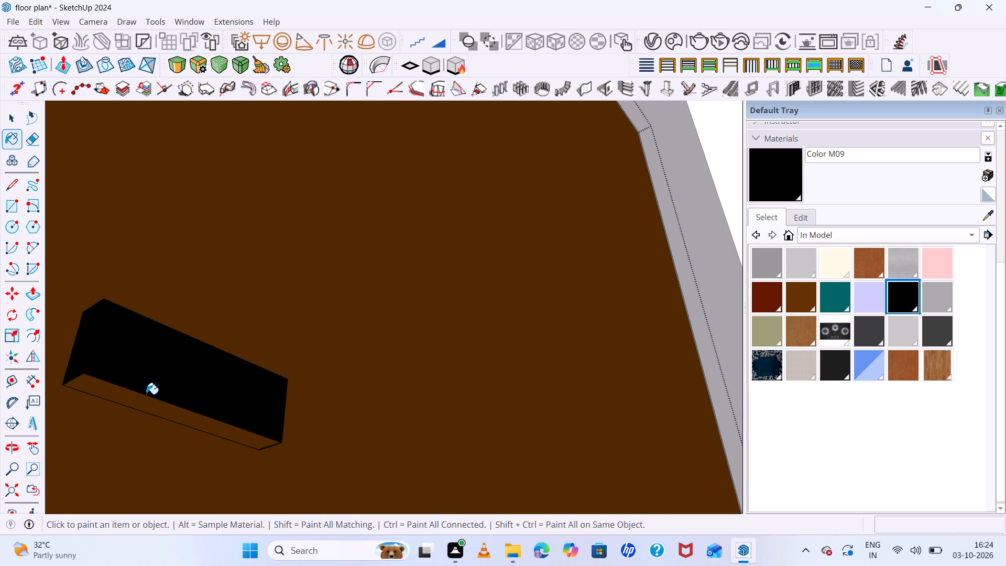
{"action": "left_click", "coordinate": [139, 400]}
{"action": "scroll", "coordinate": [173, 373], "scroll_direction": "down", "scroll_amount": 13}
{"action": "middle_click_drag", "start_coordinate": [209, 369], "coordinate": [0, 466]}
{"action": "scroll", "coordinate": [302, 466], "scroll_direction": "up", "scroll_amount": 6}
{"action": "scroll", "coordinate": [192, 399], "scroll_direction": "up", "scroll_amount": 5}
{"action": "middle_click_drag", "start_coordinate": [190, 422], "coordinate": [162, 477]}
{"action": "scroll", "coordinate": [192, 436], "scroll_direction": "up", "scroll_amount": 1}
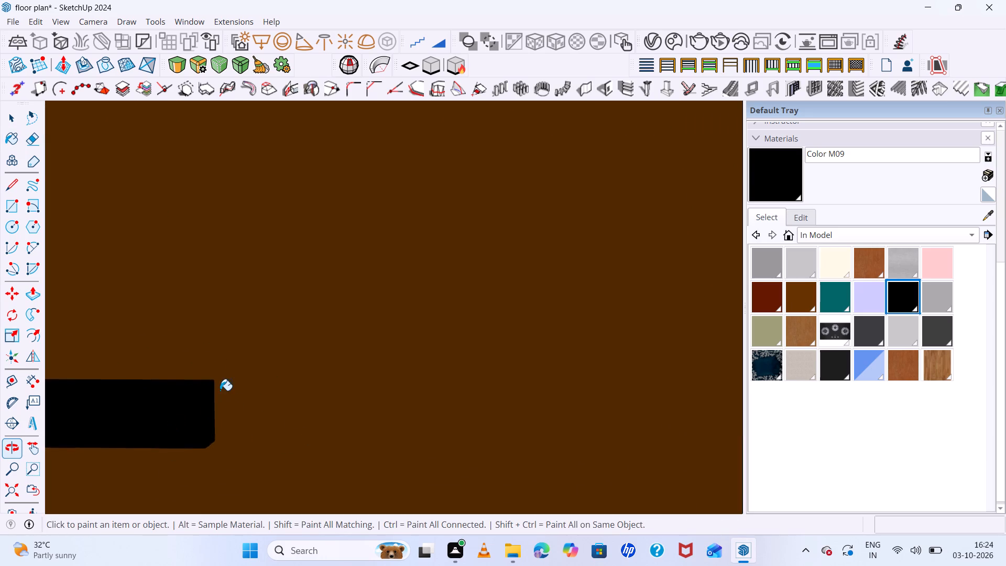
{"action": "scroll", "coordinate": [226, 379], "scroll_direction": "down", "scroll_amount": 13}
{"action": "middle_click_drag", "start_coordinate": [258, 391], "coordinate": [298, 547]}
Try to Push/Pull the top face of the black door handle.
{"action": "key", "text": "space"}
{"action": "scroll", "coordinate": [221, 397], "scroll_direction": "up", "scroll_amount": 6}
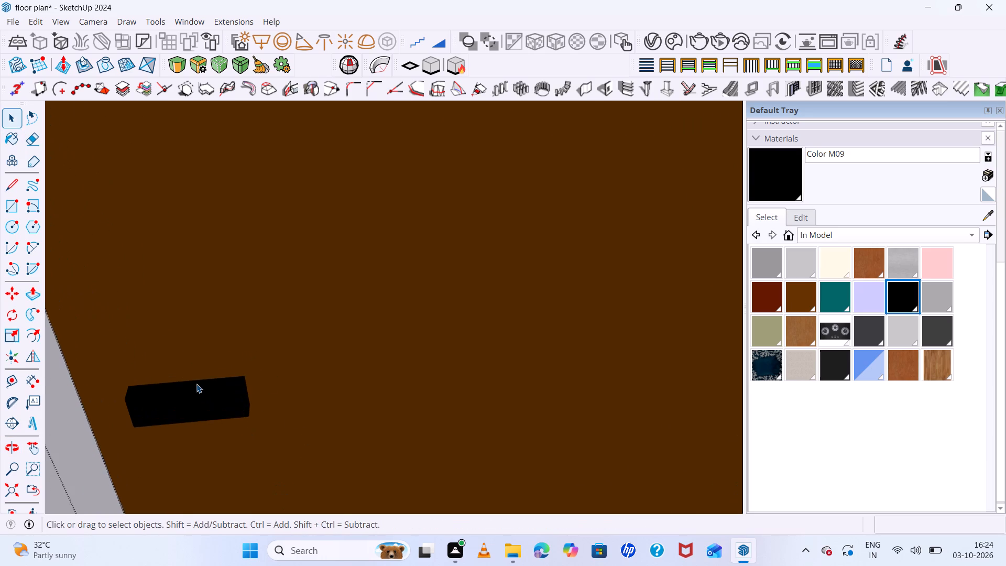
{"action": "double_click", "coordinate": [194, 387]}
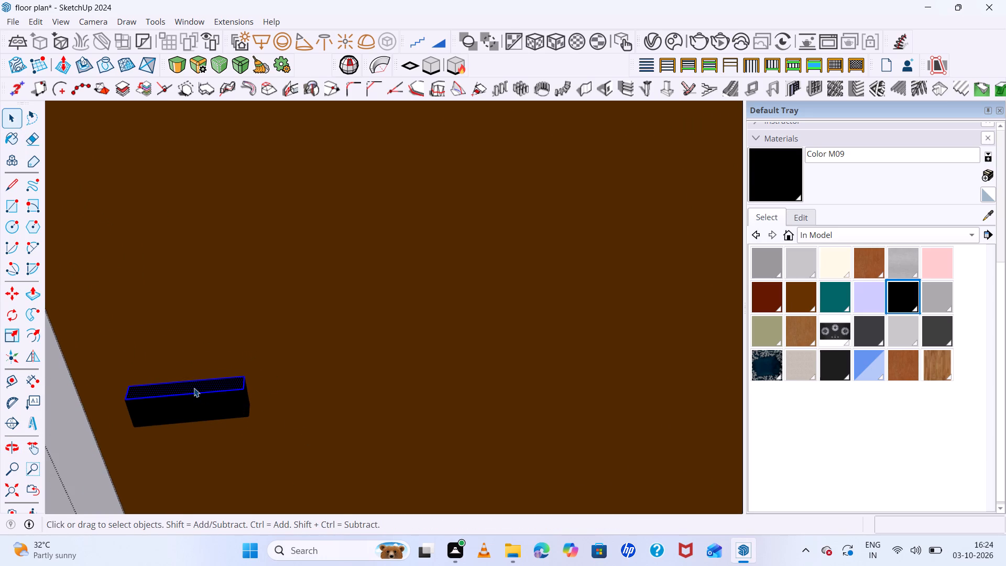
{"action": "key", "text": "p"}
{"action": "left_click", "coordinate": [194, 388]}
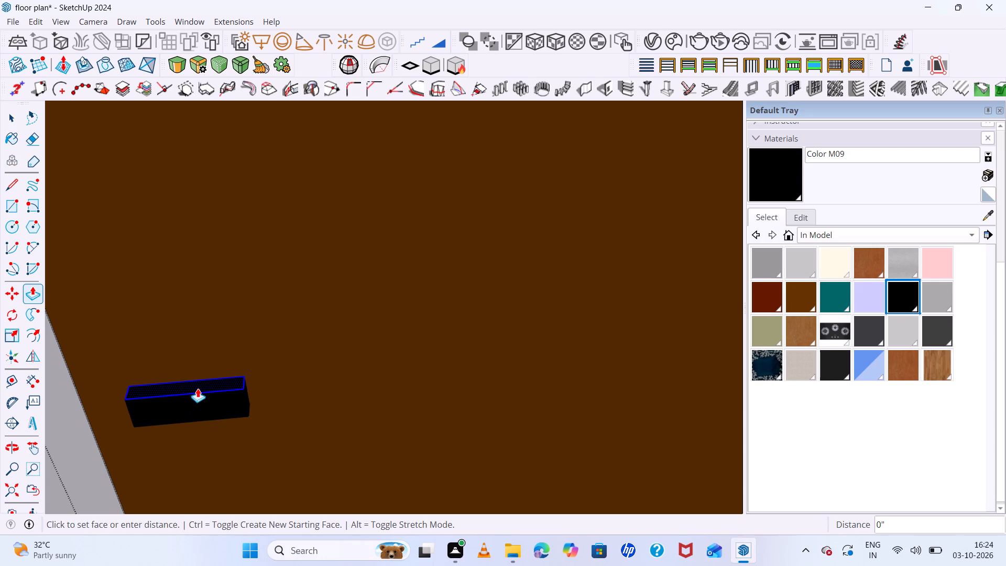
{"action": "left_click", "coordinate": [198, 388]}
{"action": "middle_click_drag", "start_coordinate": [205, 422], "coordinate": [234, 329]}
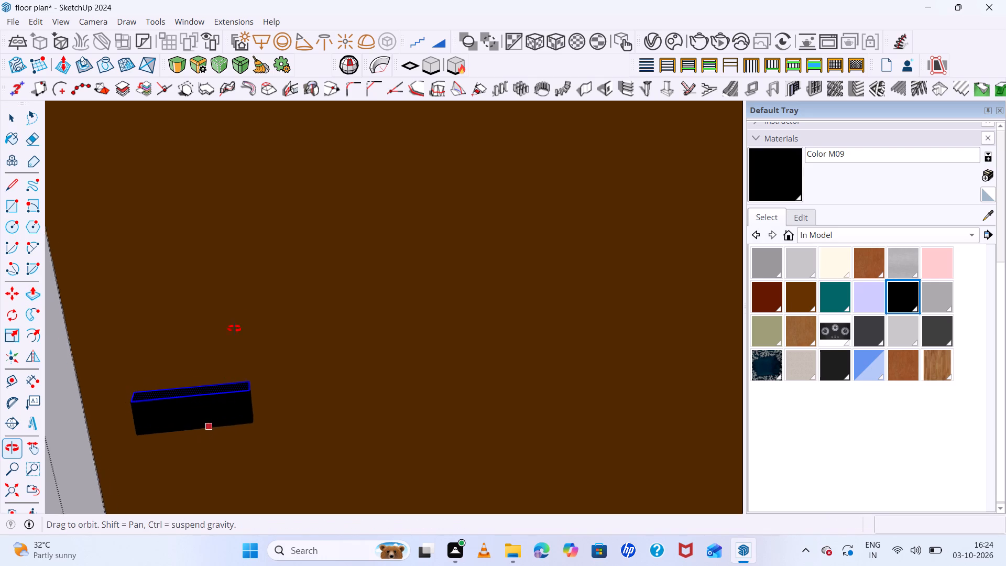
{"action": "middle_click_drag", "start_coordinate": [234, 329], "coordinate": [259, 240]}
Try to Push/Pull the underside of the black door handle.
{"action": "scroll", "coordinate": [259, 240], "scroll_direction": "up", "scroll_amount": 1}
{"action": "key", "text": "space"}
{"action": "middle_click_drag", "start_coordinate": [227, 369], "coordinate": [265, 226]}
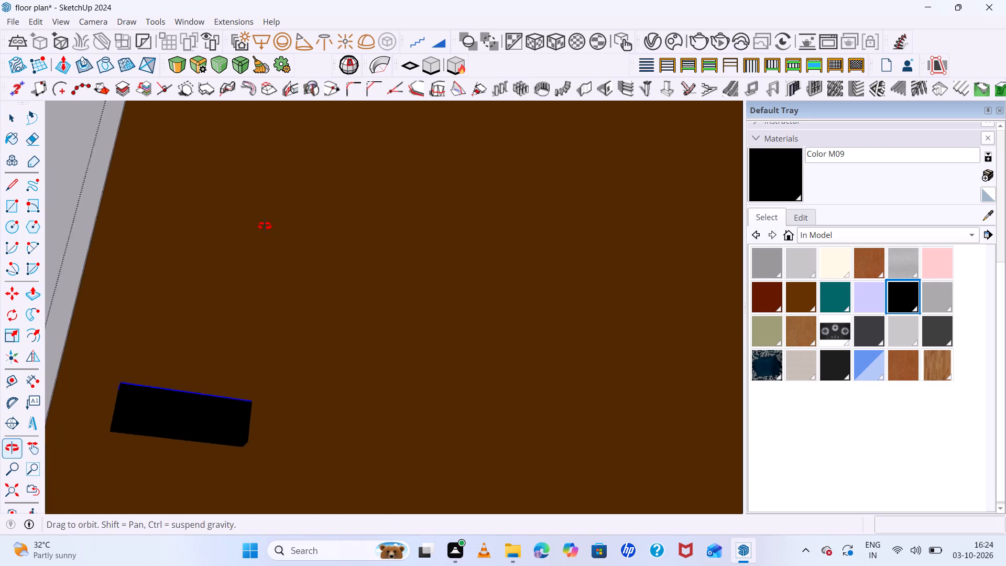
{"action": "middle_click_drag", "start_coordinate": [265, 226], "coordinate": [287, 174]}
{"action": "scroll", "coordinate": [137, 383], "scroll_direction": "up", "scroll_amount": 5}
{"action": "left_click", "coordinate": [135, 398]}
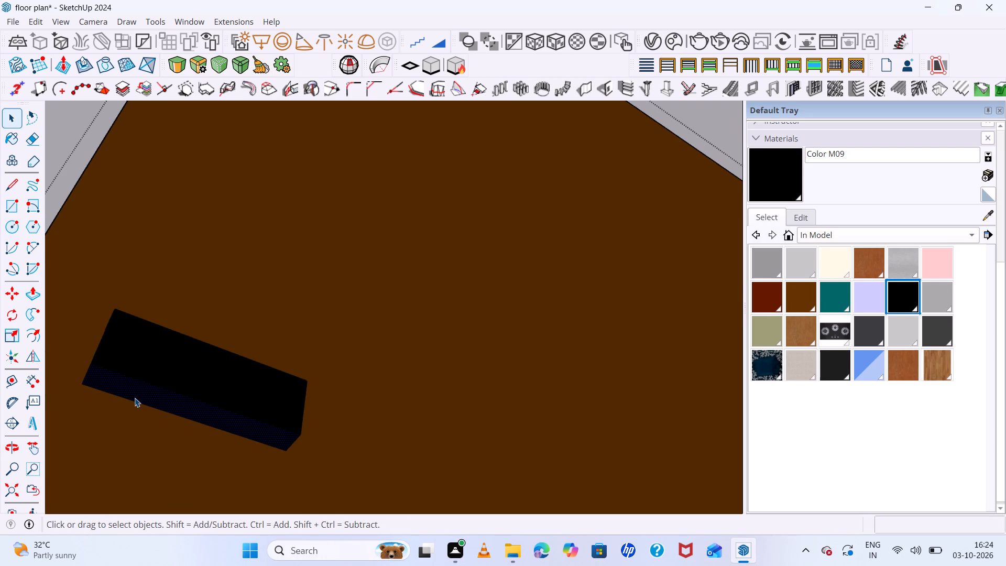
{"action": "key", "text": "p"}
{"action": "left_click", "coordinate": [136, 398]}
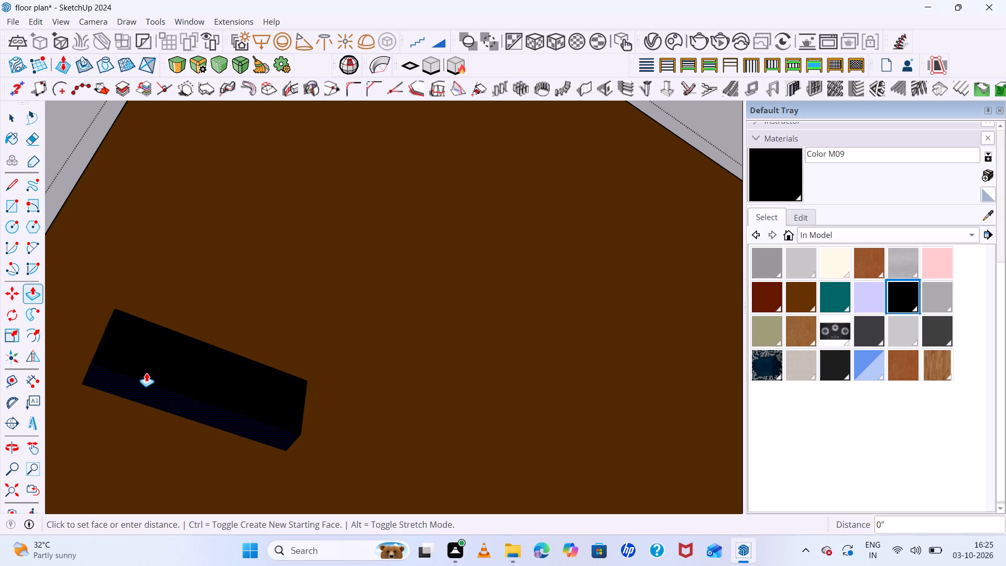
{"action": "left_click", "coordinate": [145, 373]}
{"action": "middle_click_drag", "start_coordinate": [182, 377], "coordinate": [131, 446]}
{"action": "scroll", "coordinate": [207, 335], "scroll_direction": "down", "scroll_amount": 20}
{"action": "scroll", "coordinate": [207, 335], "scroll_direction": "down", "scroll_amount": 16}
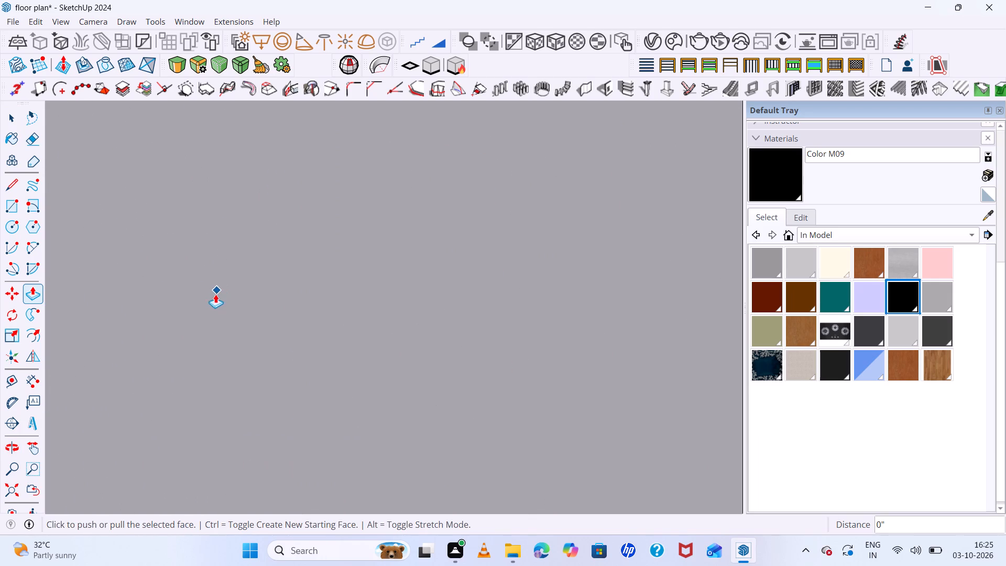
Bring the building back into view and close the door panel's group.
{"action": "key", "text": "space"}
{"action": "left_click", "coordinate": [12, 488]}
{"action": "scroll", "coordinate": [64, 428], "scroll_direction": "down", "scroll_amount": 7}
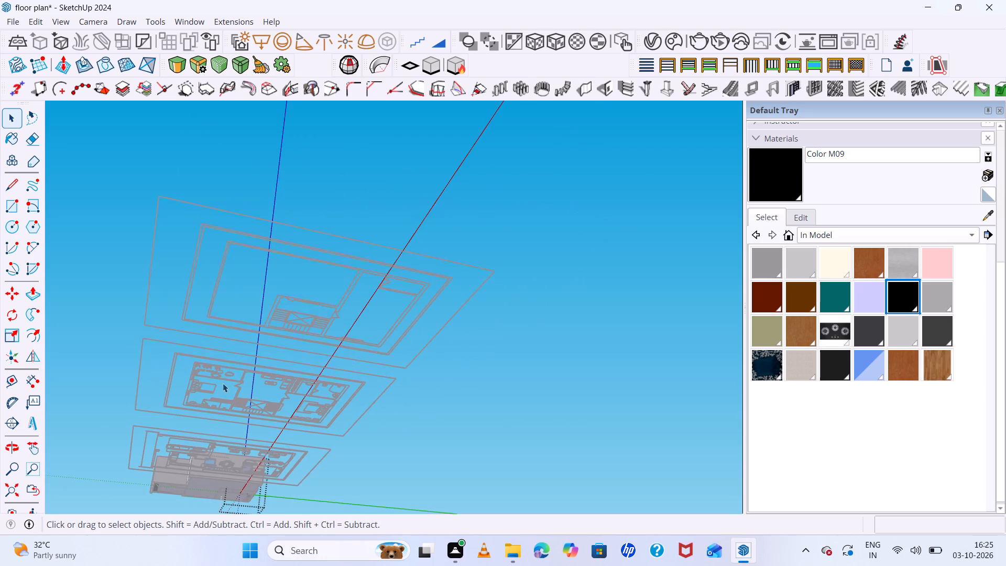
{"action": "middle_click_drag", "start_coordinate": [224, 387], "coordinate": [237, 560]}
{"action": "scroll", "coordinate": [245, 460], "scroll_direction": "up", "scroll_amount": 7}
{"action": "left_click", "coordinate": [328, 388]}
{"action": "scroll", "coordinate": [299, 398], "scroll_direction": "up", "scroll_amount": 6}
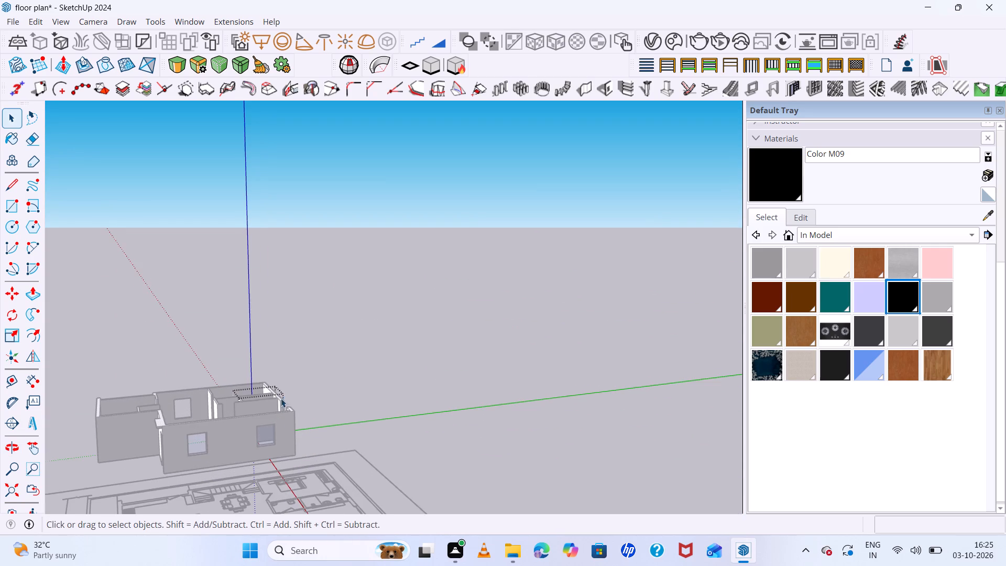
{"action": "left_click", "coordinate": [318, 380]}
{"action": "scroll", "coordinate": [249, 388], "scroll_direction": "up", "scroll_amount": 5}
{"action": "double_click", "coordinate": [327, 372]}
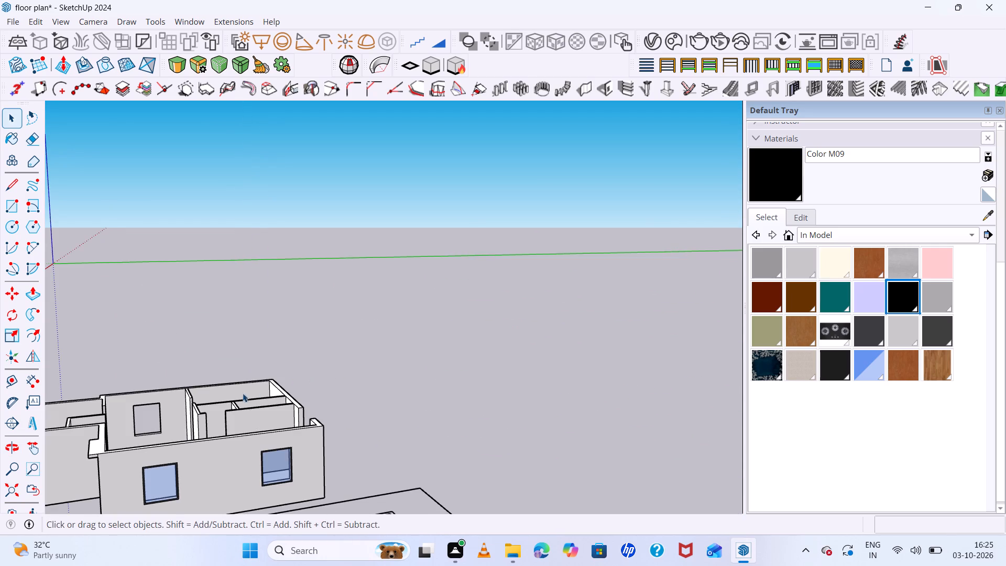
Examine the brown door with its black handle and the louvered window inside the building's small room.
{"action": "middle_click_drag", "start_coordinate": [245, 415], "coordinate": [243, 539]}
{"action": "scroll", "coordinate": [300, 391], "scroll_direction": "up", "scroll_amount": 14}
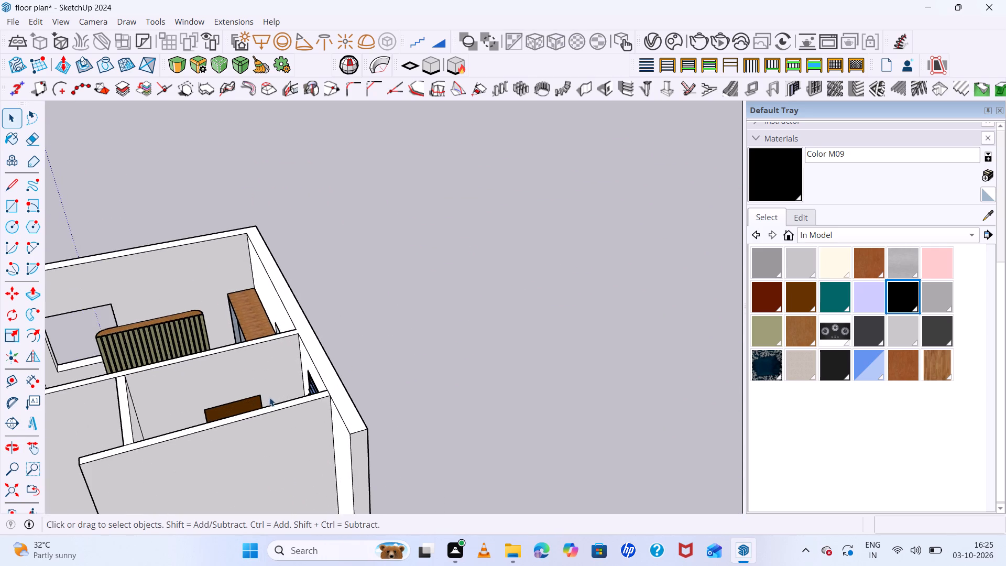
{"action": "middle_click_drag", "start_coordinate": [268, 398], "coordinate": [399, 461]}
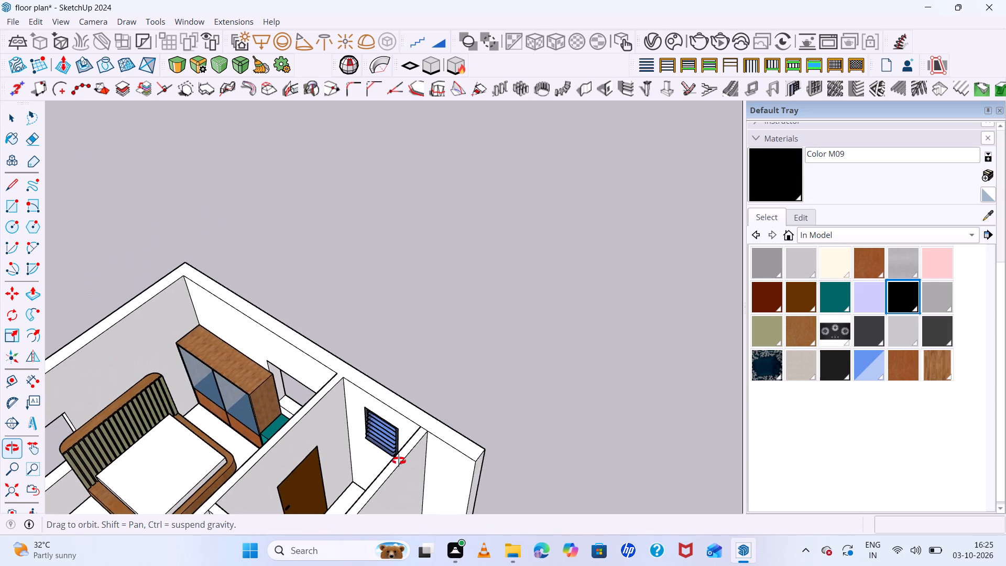
{"action": "middle_click_drag", "start_coordinate": [399, 461], "coordinate": [267, 486]}
{"action": "scroll", "coordinate": [242, 445], "scroll_direction": "up", "scroll_amount": 7}
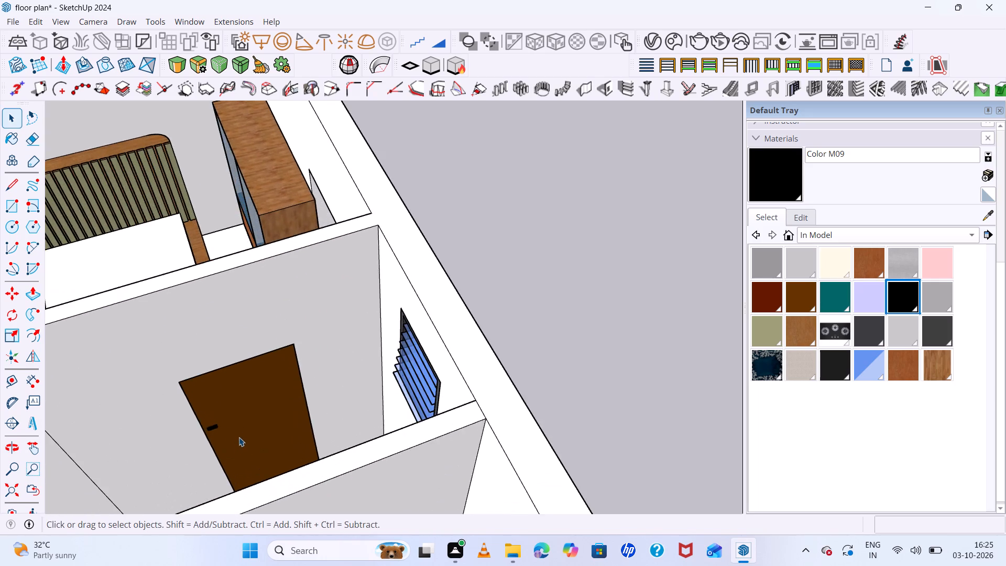
{"action": "scroll", "coordinate": [239, 437], "scroll_direction": "up", "scroll_amount": 6}
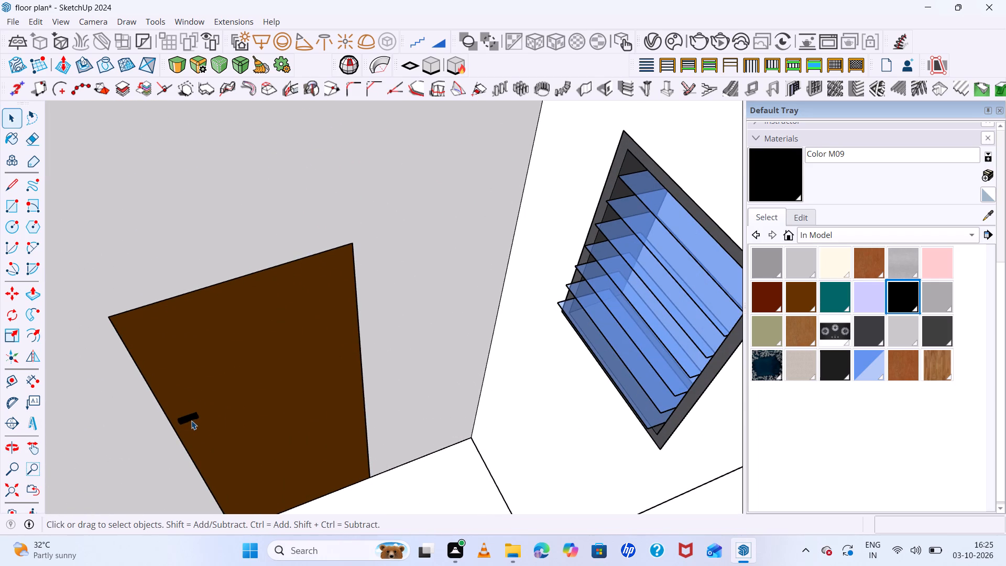
{"action": "left_click", "coordinate": [191, 419]}
{"action": "scroll", "coordinate": [252, 326], "scroll_direction": "down", "scroll_amount": 14}
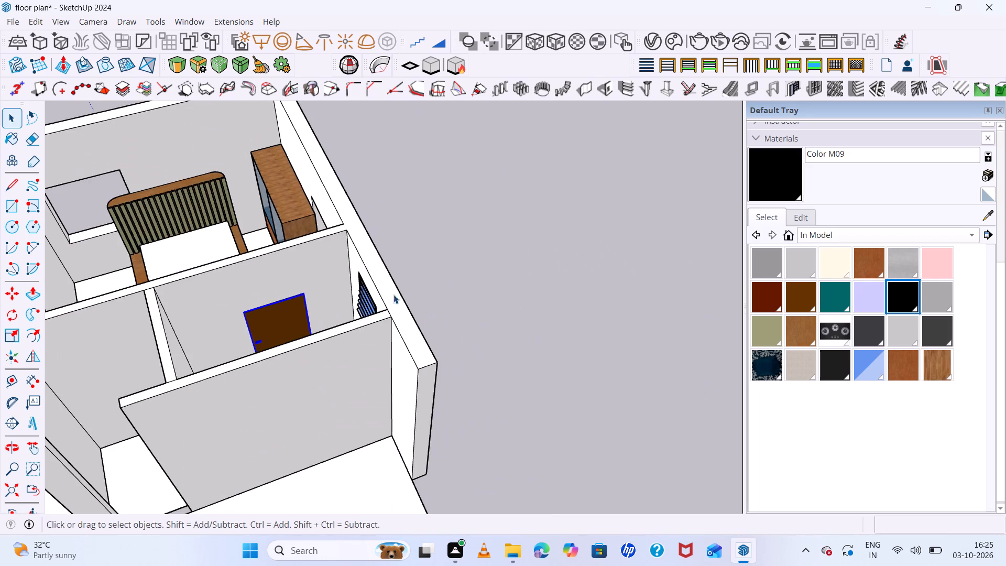
{"action": "left_click", "coordinate": [470, 264]}
{"action": "middle_click_drag", "start_coordinate": [308, 324], "coordinate": [734, 343]}
{"action": "middle_click", "coordinate": [733, 341]}
{"action": "middle_click", "coordinate": [730, 335]}
{"action": "middle_click_drag", "start_coordinate": [707, 271], "coordinate": [636, 241]}
{"action": "middle_click_drag", "start_coordinate": [629, 241], "coordinate": [614, 239]}
{"action": "scroll", "coordinate": [551, 231], "scroll_direction": "up", "scroll_amount": 1}
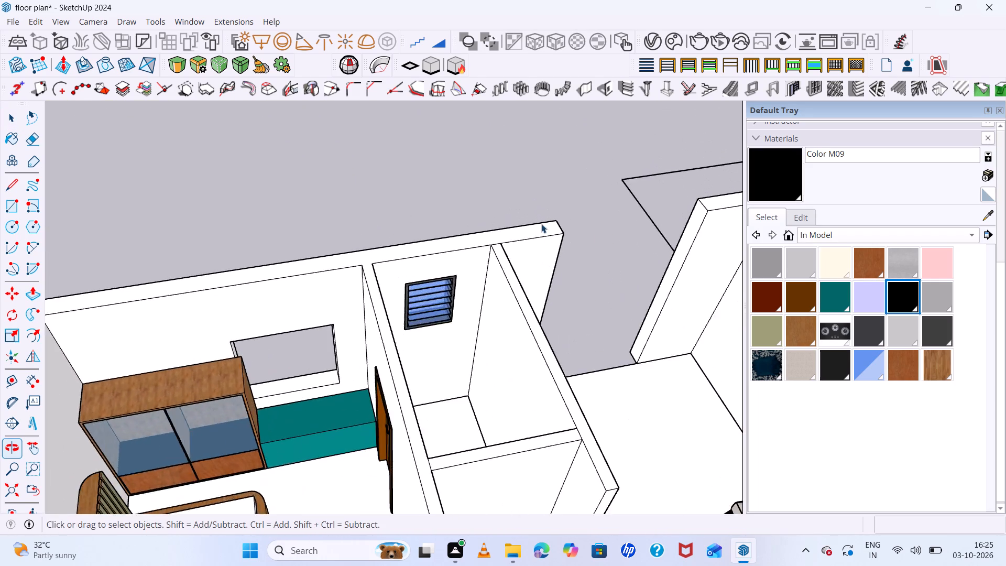
Review the furnished building as a whole against the adjacent floor plan drawing.
{"action": "scroll", "coordinate": [540, 224], "scroll_direction": "down", "scroll_amount": 7}
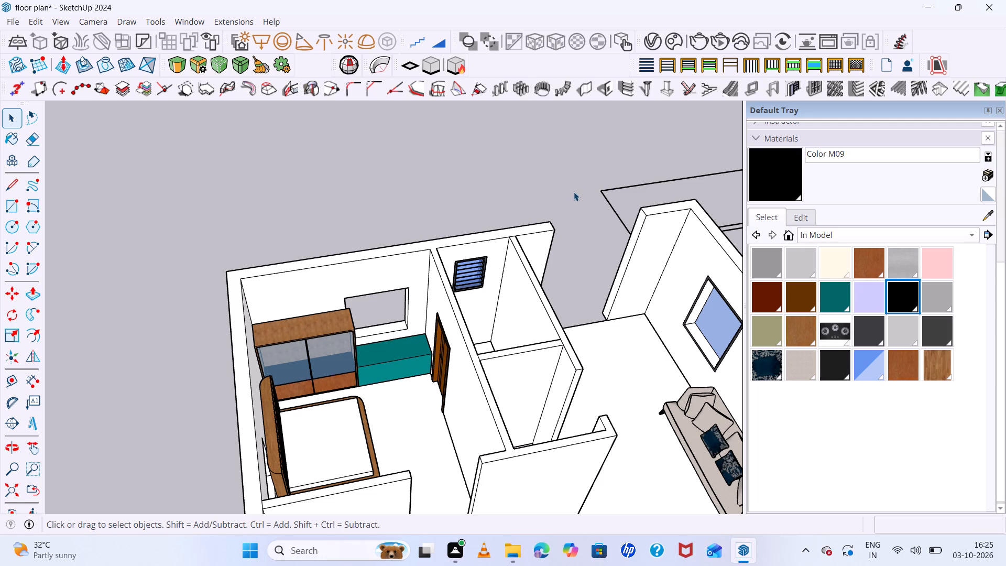
{"action": "scroll", "coordinate": [433, 304], "scroll_direction": "down", "scroll_amount": 3}
{"action": "middle_click_drag", "start_coordinate": [472, 347], "coordinate": [422, 417]}
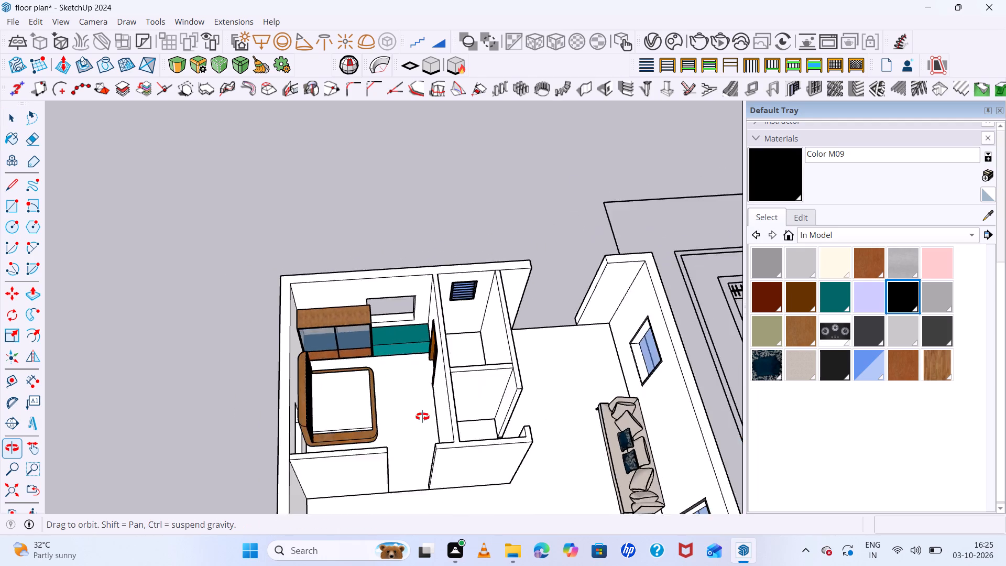
{"action": "middle_click_drag", "start_coordinate": [422, 417], "coordinate": [378, 216]}
{"action": "middle_click", "coordinate": [377, 214]}
{"action": "scroll", "coordinate": [368, 204], "scroll_direction": "down", "scroll_amount": 6}
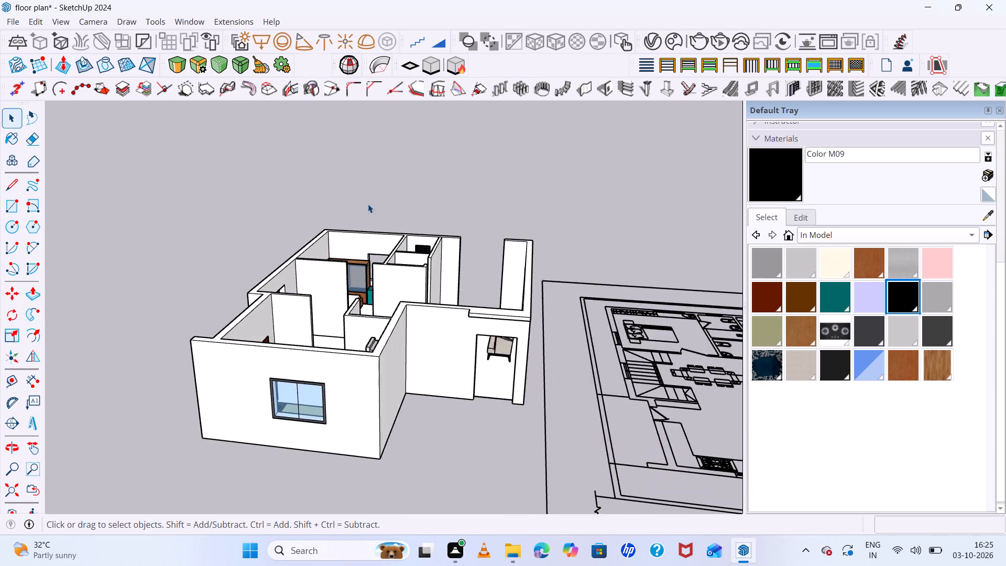
{"action": "scroll", "coordinate": [368, 204], "scroll_direction": "down", "scroll_amount": 7}
{"action": "middle_click_drag", "start_coordinate": [423, 302], "coordinate": [472, 476]}
{"action": "scroll", "coordinate": [438, 291], "scroll_direction": "up", "scroll_amount": 7}
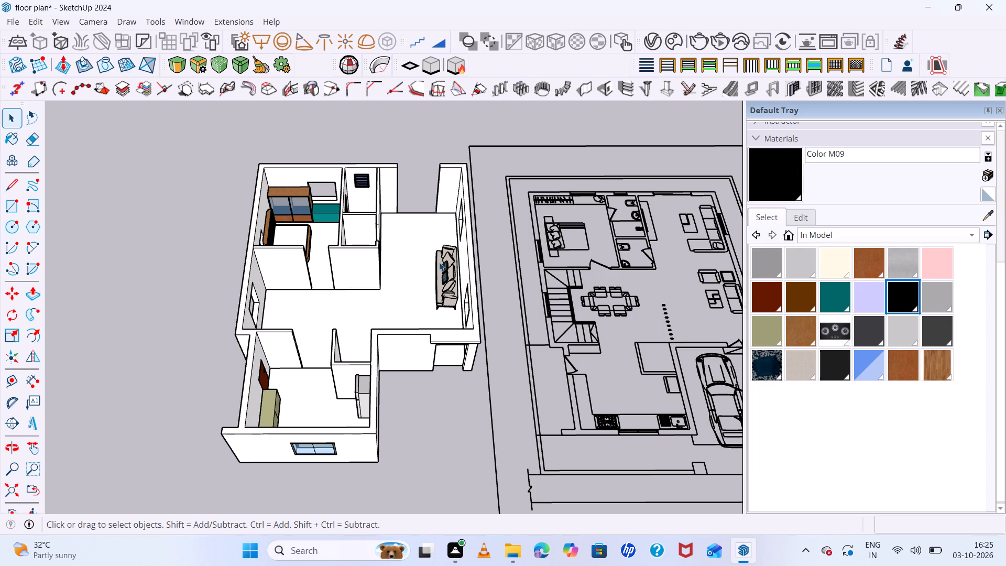
{"action": "scroll", "coordinate": [262, 162], "scroll_direction": "up", "scroll_amount": 5}
{"action": "scroll", "coordinate": [313, 184], "scroll_direction": "down", "scroll_amount": 13}
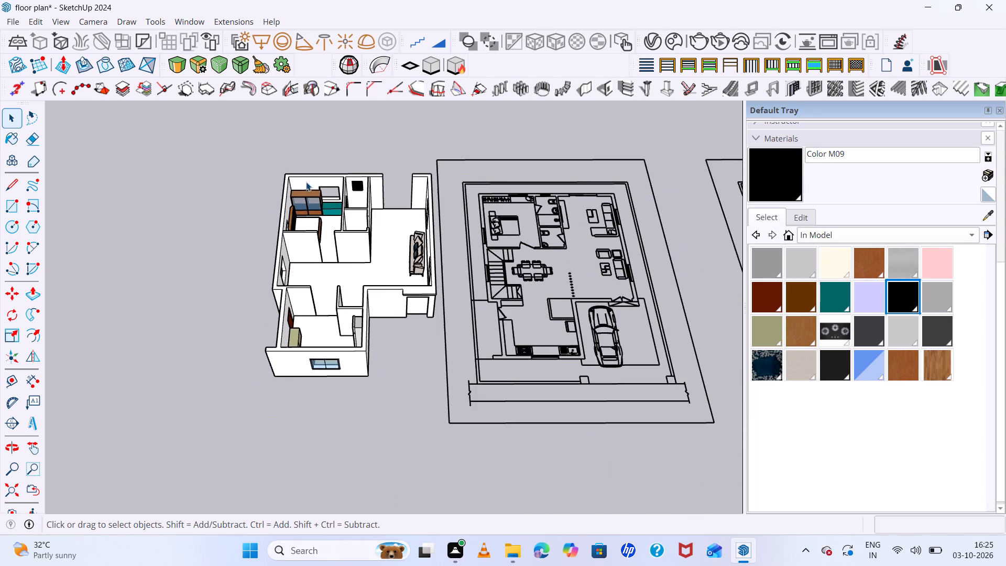
{"action": "scroll", "coordinate": [264, 164], "scroll_direction": "down", "scroll_amount": 4}
Generate faces for all four outlines of the coffee table group beside the floor plan's two-seat sofa, and close the group.
{"action": "scroll", "coordinate": [484, 247], "scroll_direction": "up", "scroll_amount": 5}
{"action": "scroll", "coordinate": [524, 232], "scroll_direction": "up", "scroll_amount": 13}
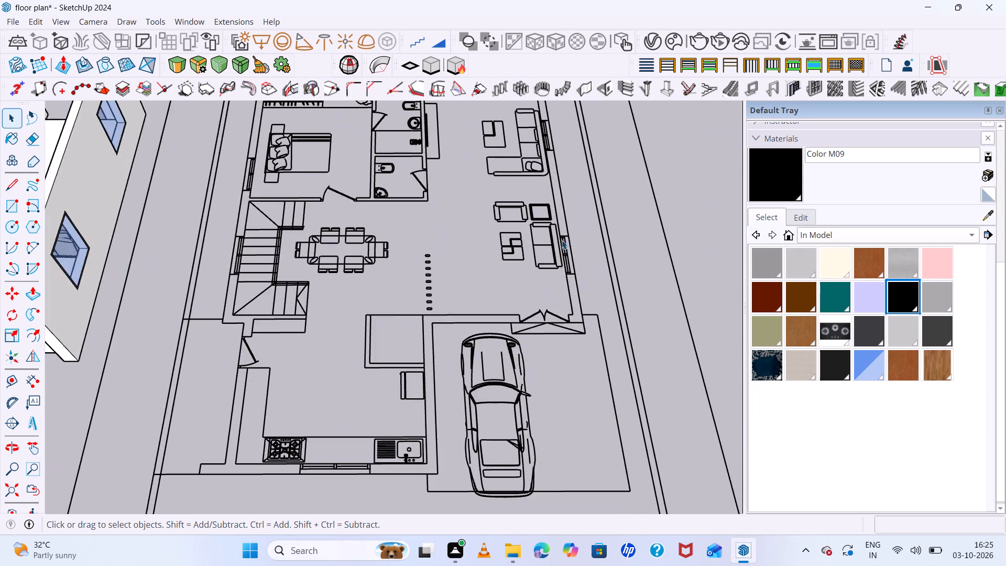
{"action": "scroll", "coordinate": [506, 246], "scroll_direction": "up", "scroll_amount": 18}
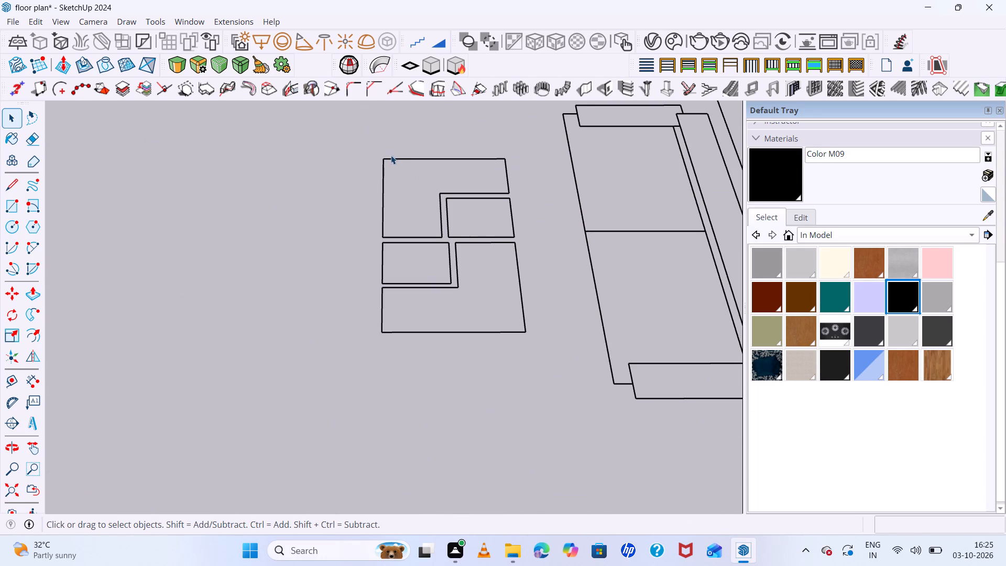
{"action": "left_click_drag", "start_coordinate": [368, 136], "coordinate": [494, 188]}
{"action": "left_click_drag", "start_coordinate": [494, 188], "coordinate": [538, 347]}
{"action": "double_click", "coordinate": [533, 340]}
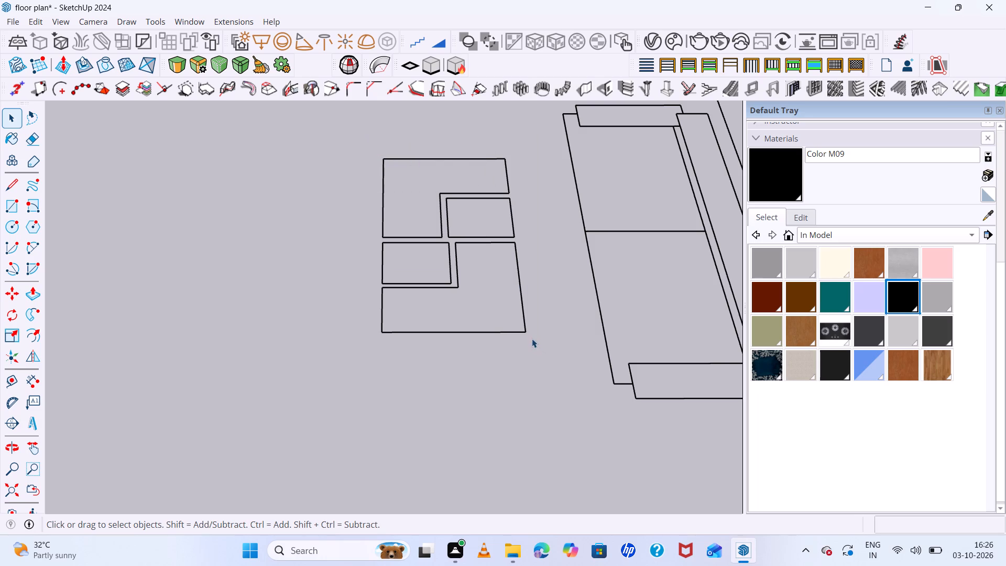
{"action": "triple_click", "coordinate": [518, 332]}
{"action": "double_click", "coordinate": [518, 332]}
{"action": "scroll", "coordinate": [467, 195], "scroll_direction": "up", "scroll_amount": 4}
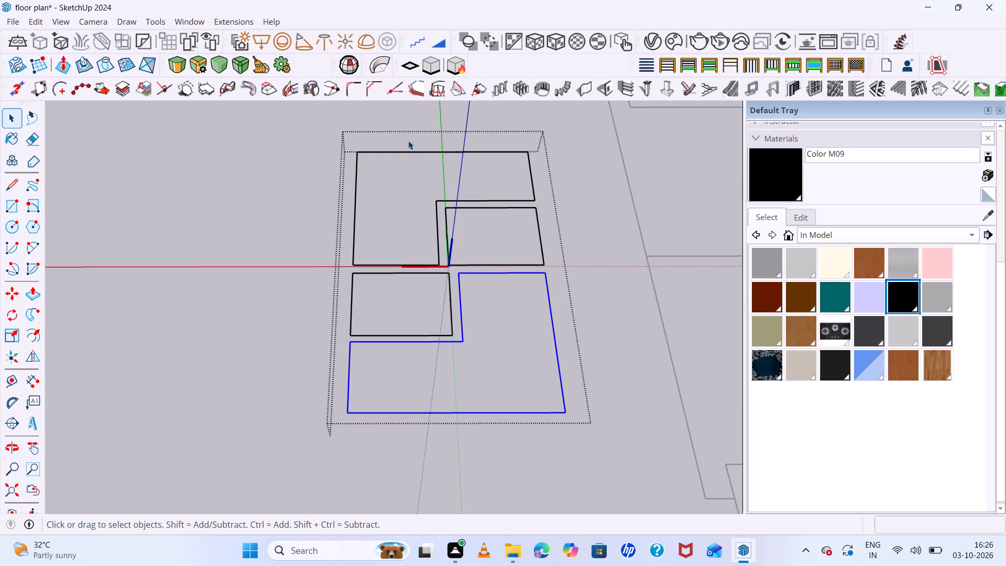
{"action": "left_click_drag", "start_coordinate": [341, 141], "coordinate": [570, 423]}
{"action": "left_click", "coordinate": [570, 423]}
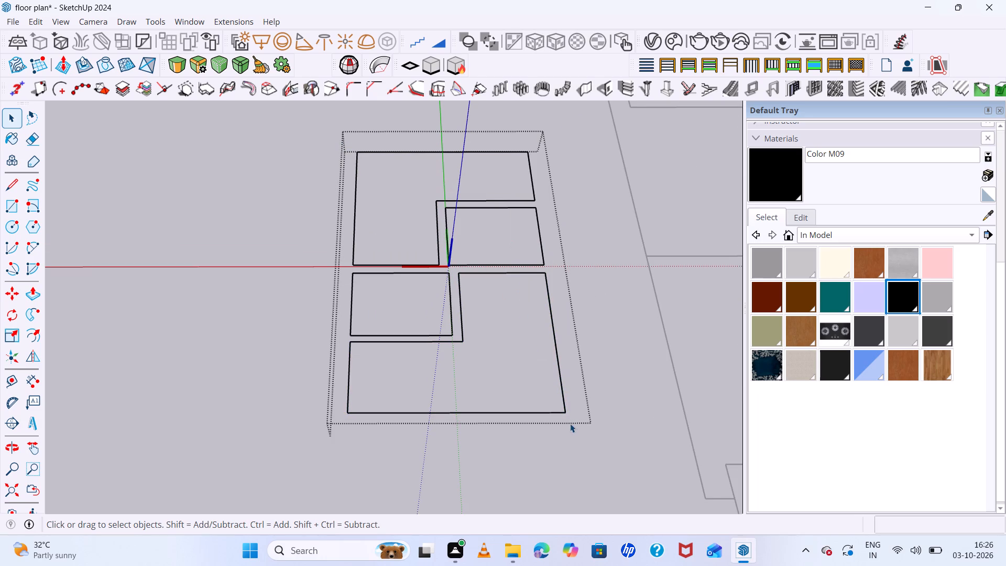
{"action": "left_click_drag", "start_coordinate": [289, 105], "coordinate": [587, 461]}
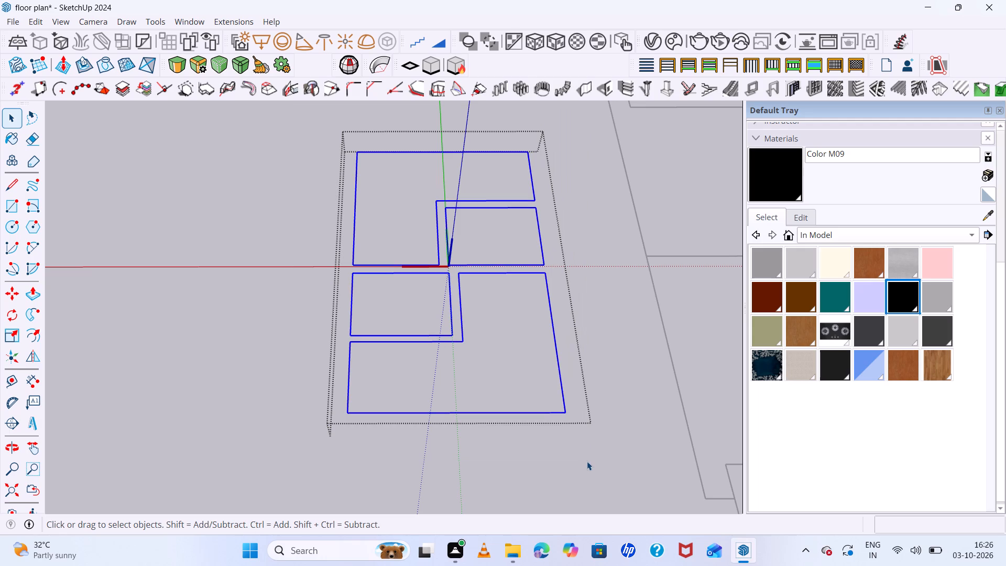
{"action": "left_click", "coordinate": [412, 62]}
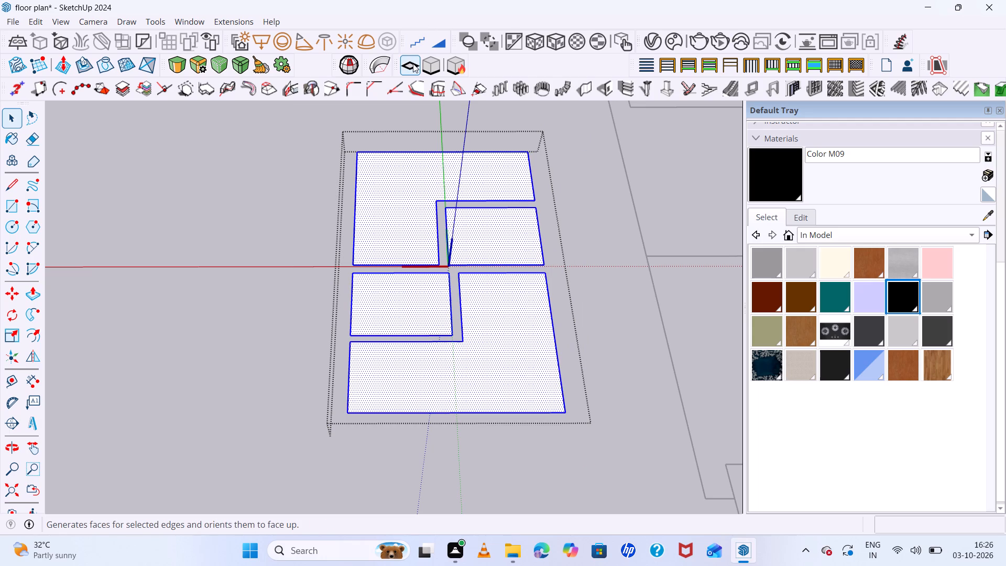
{"action": "scroll", "coordinate": [444, 319], "scroll_direction": "down", "scroll_amount": 10}
{"action": "middle_click_drag", "start_coordinate": [471, 364], "coordinate": [490, 410]}
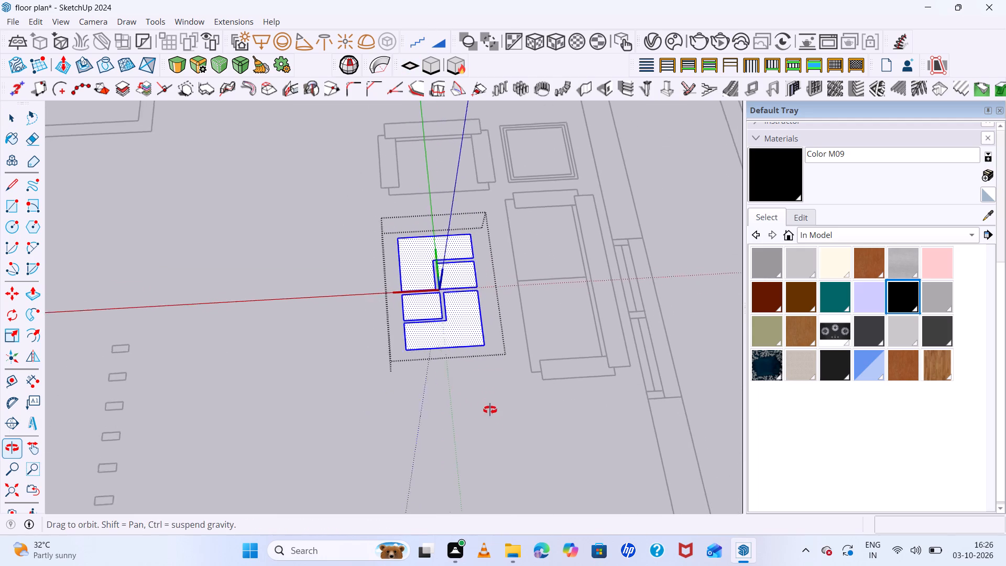
{"action": "middle_click_drag", "start_coordinate": [490, 410], "coordinate": [495, 439]}
{"action": "key", "text": "space"}
{"action": "left_click", "coordinate": [306, 248]}
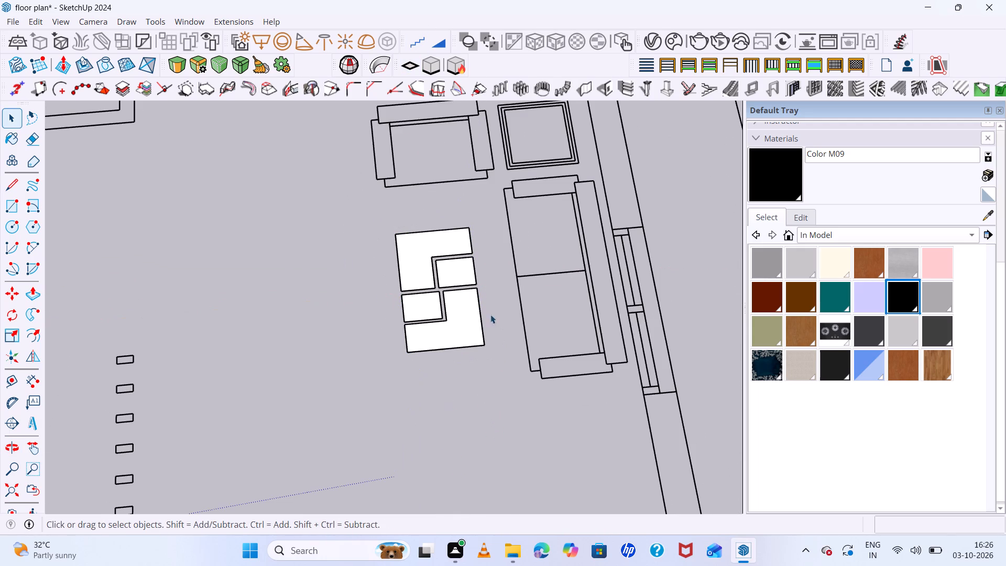
Inside the coffee table group, Push/Pull the rear L-shaped face up 1'.
{"action": "middle_click_drag", "start_coordinate": [492, 322], "coordinate": [489, 227]}
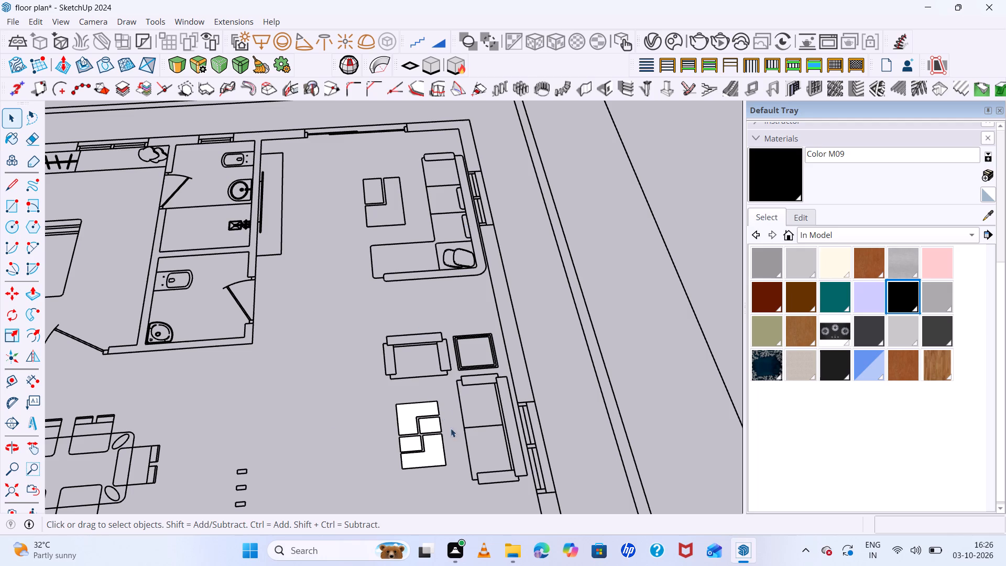
{"action": "scroll", "coordinate": [461, 451], "scroll_direction": "down", "scroll_amount": 3}
{"action": "scroll", "coordinate": [414, 459], "scroll_direction": "up", "scroll_amount": 13}
{"action": "scroll", "coordinate": [440, 351], "scroll_direction": "up", "scroll_amount": 6}
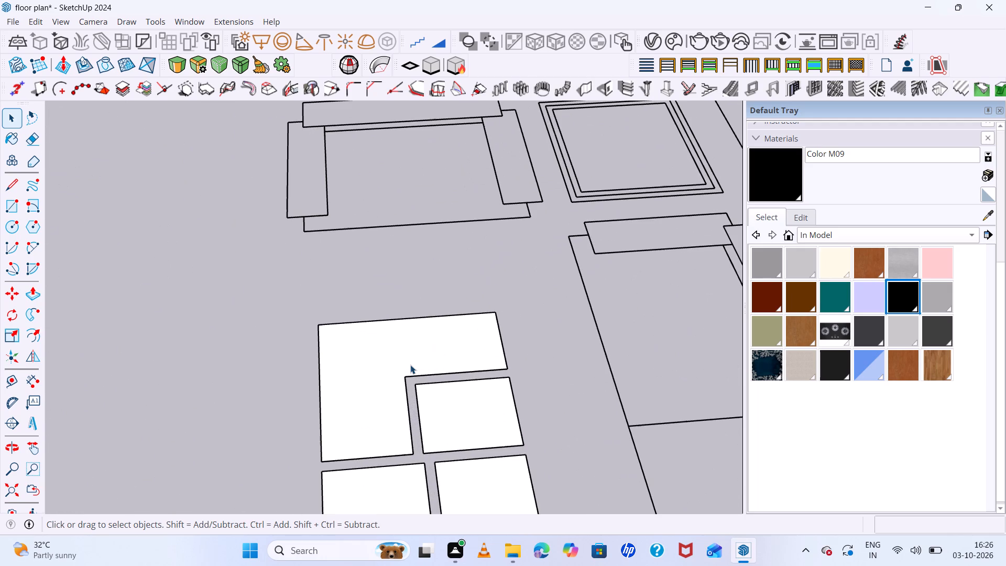
{"action": "left_click", "coordinate": [407, 364]}
{"action": "double_click", "coordinate": [407, 348]}
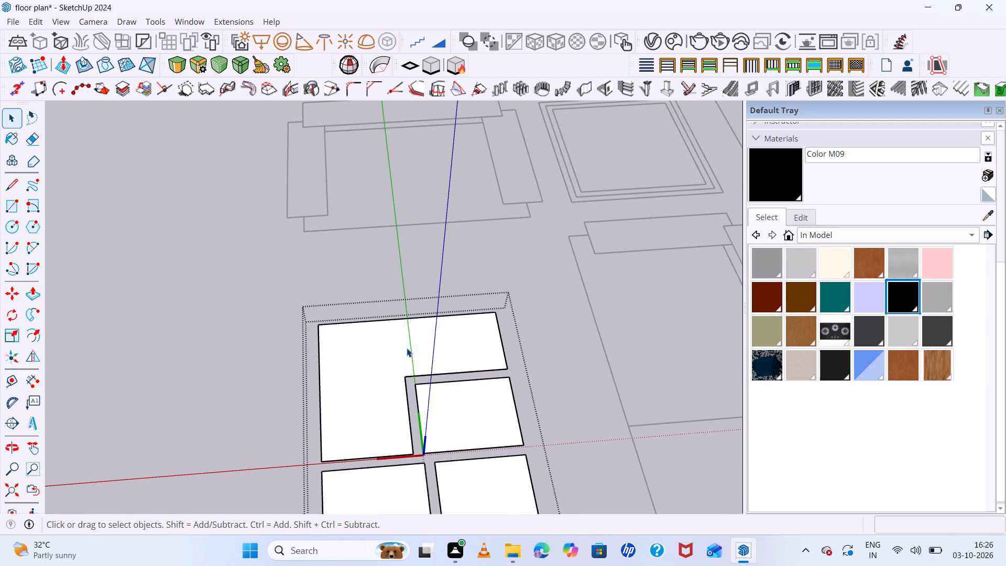
{"action": "left_click", "coordinate": [407, 348]}
{"action": "key", "text": "p"}
{"action": "double_click", "coordinate": [407, 348]}
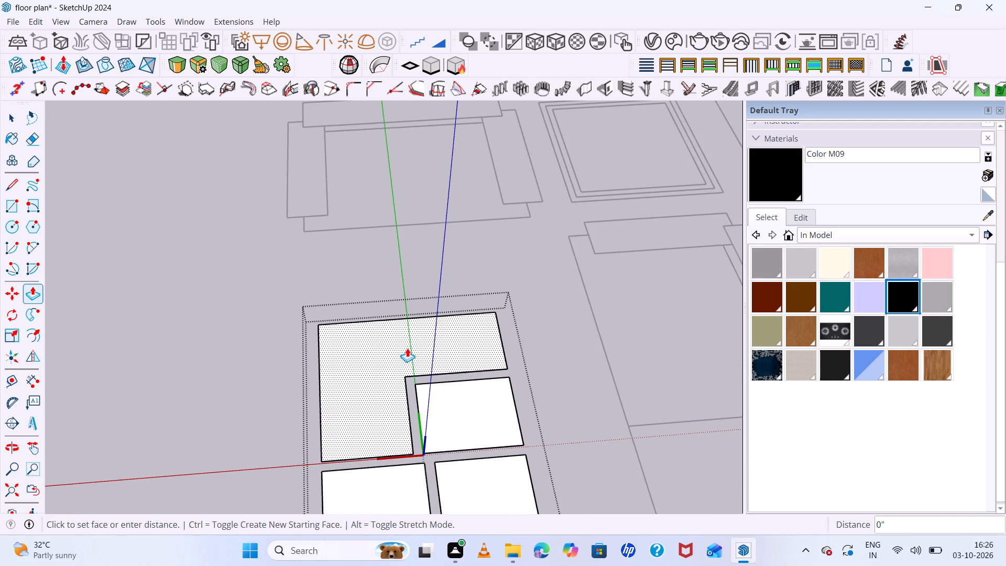
{"action": "scroll", "coordinate": [411, 299], "scroll_direction": "down", "scroll_amount": 4}
{"action": "middle_click_drag", "start_coordinate": [411, 299], "coordinate": [406, 208]}
{"action": "middle_click", "coordinate": [406, 208]}
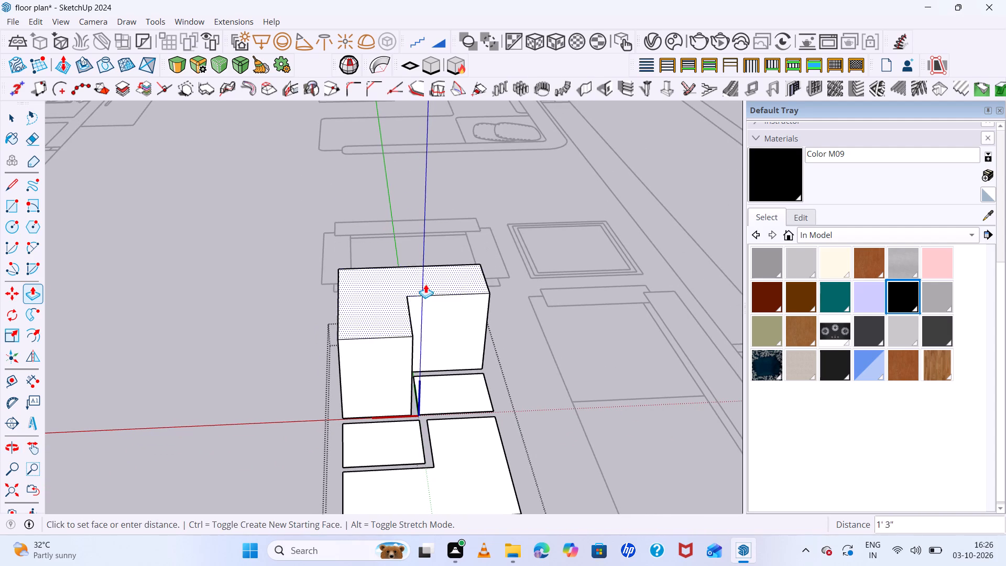
{"action": "type", "text": "1'"}
{"action": "key", "text": "Return"}
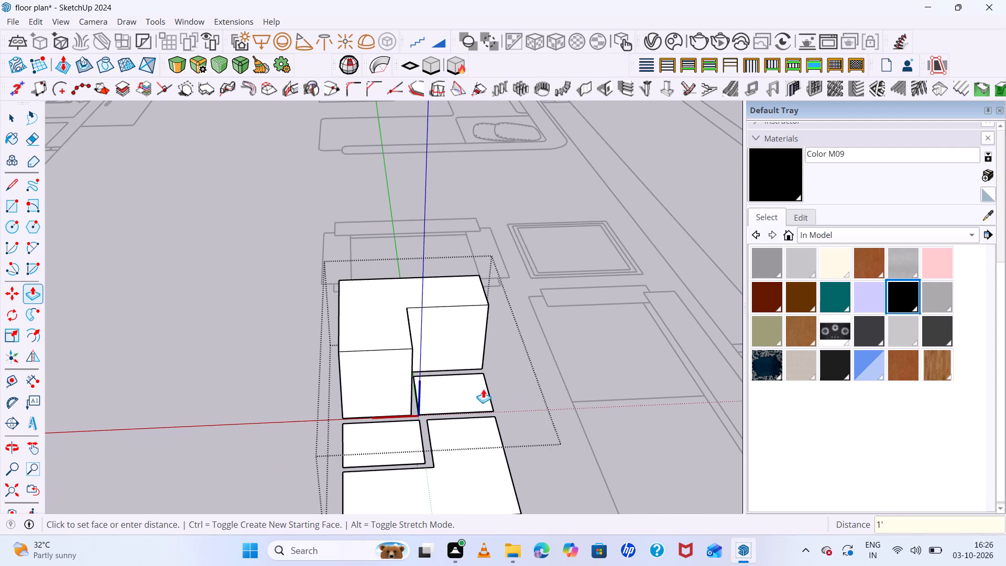
Extrude the coffee table's two small rectangular faces and the front L-shaped face by the same 1'.
{"action": "double_click", "coordinate": [471, 391]}
{"action": "double_click", "coordinate": [410, 434]}
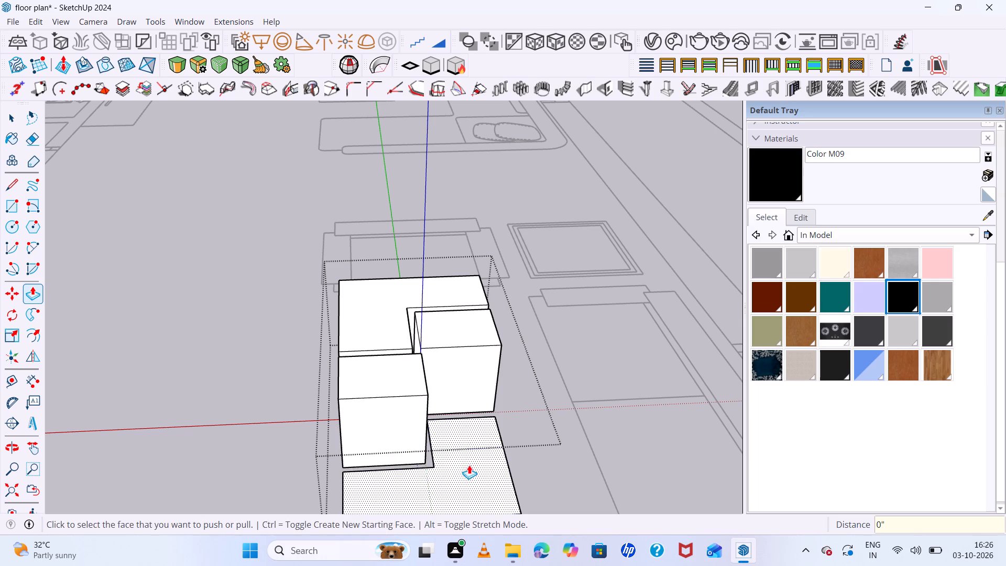
{"action": "double_click", "coordinate": [469, 465]}
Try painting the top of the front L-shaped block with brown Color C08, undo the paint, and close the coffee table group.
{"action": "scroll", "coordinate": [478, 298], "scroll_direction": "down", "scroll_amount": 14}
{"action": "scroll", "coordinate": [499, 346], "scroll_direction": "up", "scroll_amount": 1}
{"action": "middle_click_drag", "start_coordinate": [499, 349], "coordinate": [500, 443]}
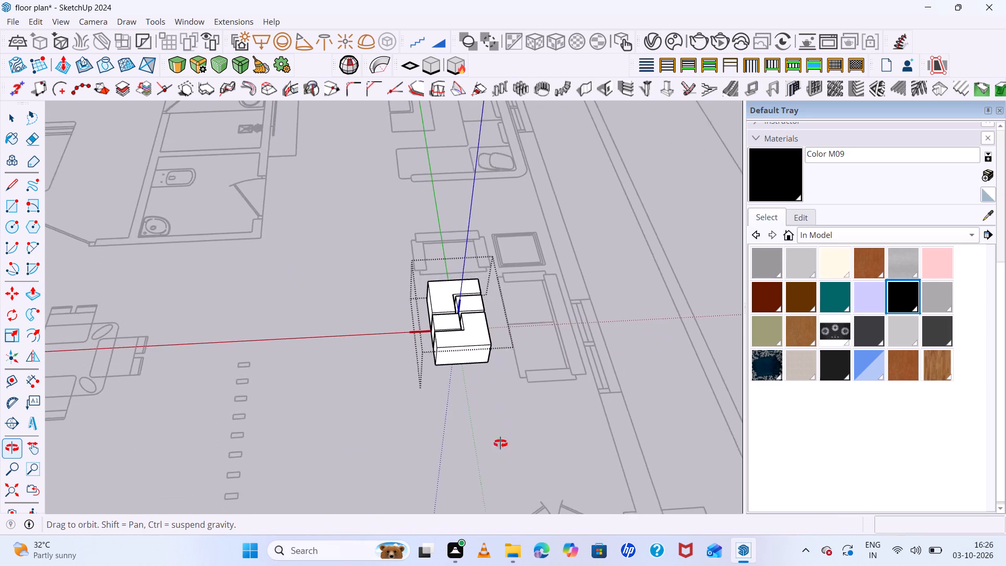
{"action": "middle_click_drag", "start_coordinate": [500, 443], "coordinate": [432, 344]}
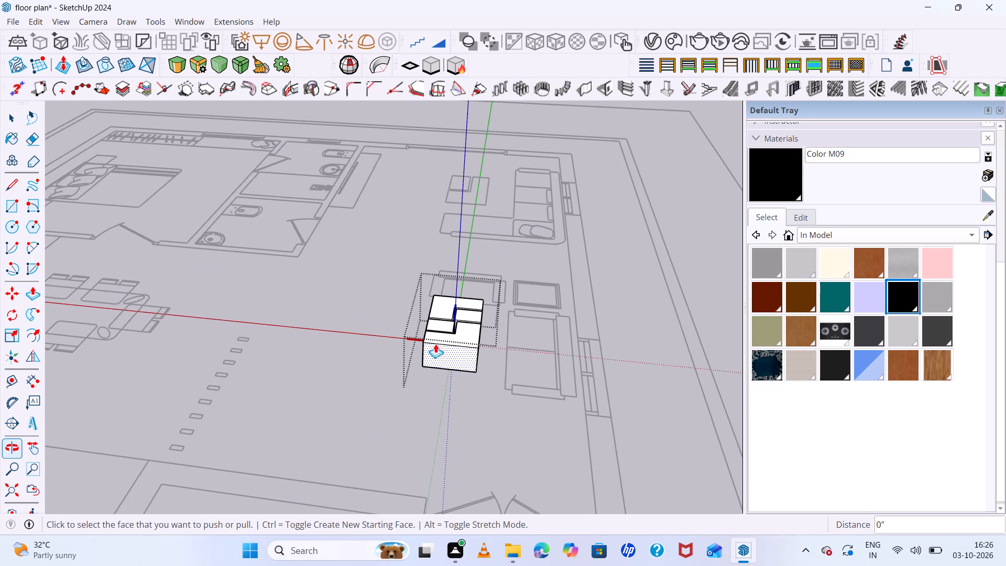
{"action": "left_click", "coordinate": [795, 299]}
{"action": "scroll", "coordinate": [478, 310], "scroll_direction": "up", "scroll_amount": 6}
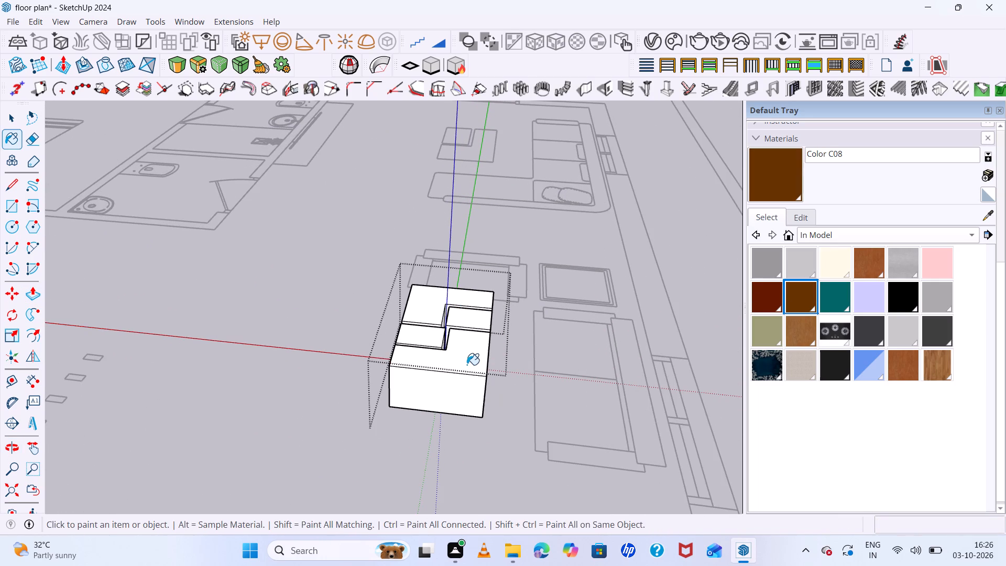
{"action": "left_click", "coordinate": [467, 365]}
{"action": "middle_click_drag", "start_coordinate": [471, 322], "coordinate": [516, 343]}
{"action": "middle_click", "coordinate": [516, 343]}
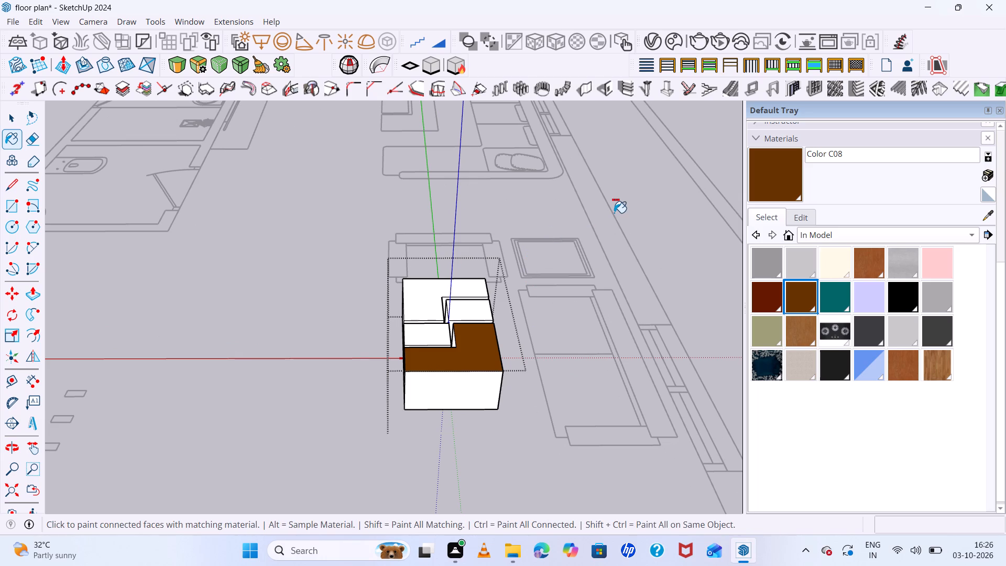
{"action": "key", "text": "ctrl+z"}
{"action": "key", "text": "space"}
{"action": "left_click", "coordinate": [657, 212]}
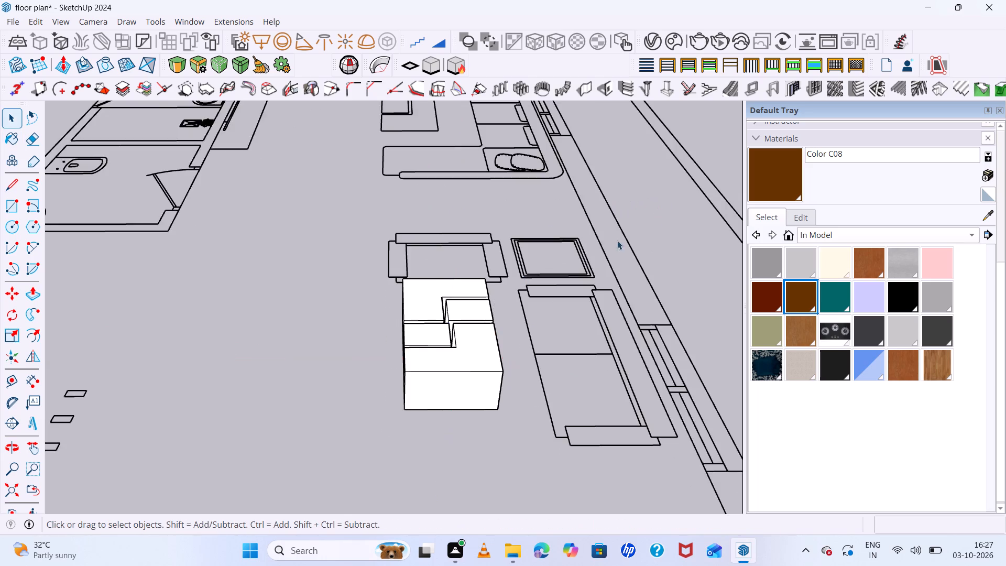
Open the coffee table group and offset the front L-shaped block's top face inward by about 1".
{"action": "scroll", "coordinate": [424, 360], "scroll_direction": "up", "scroll_amount": 5}
{"action": "middle_click_drag", "start_coordinate": [483, 342], "coordinate": [484, 431]}
{"action": "double_click", "coordinate": [507, 354]}
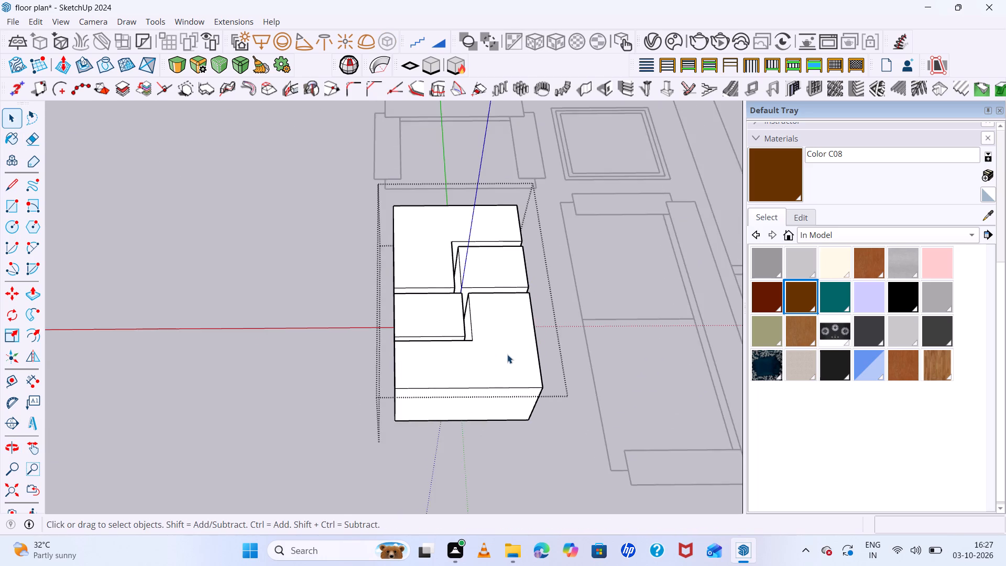
{"action": "scroll", "coordinate": [507, 354], "scroll_direction": "up", "scroll_amount": 5}
{"action": "left_click", "coordinate": [506, 353]}
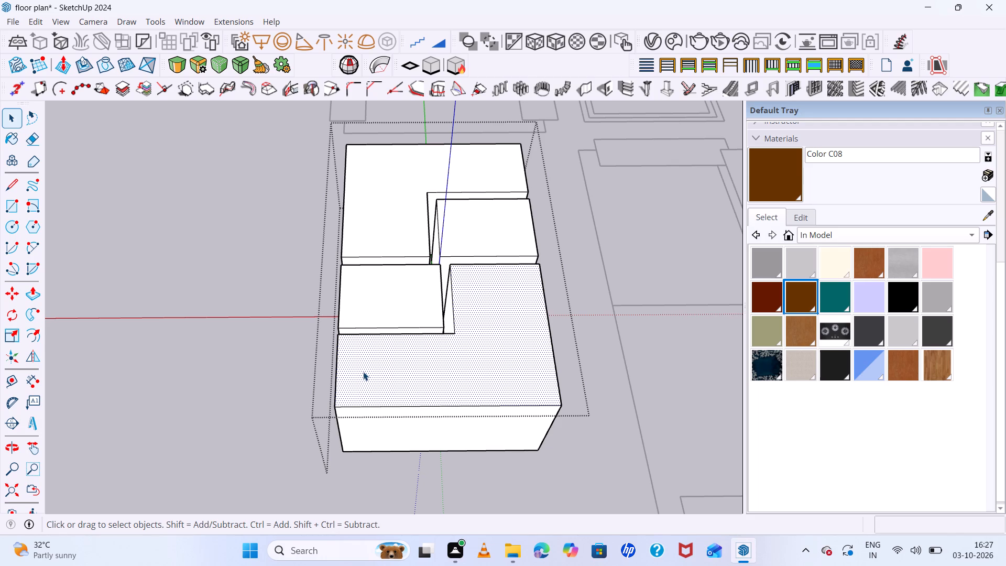
{"action": "key", "text": "f"}
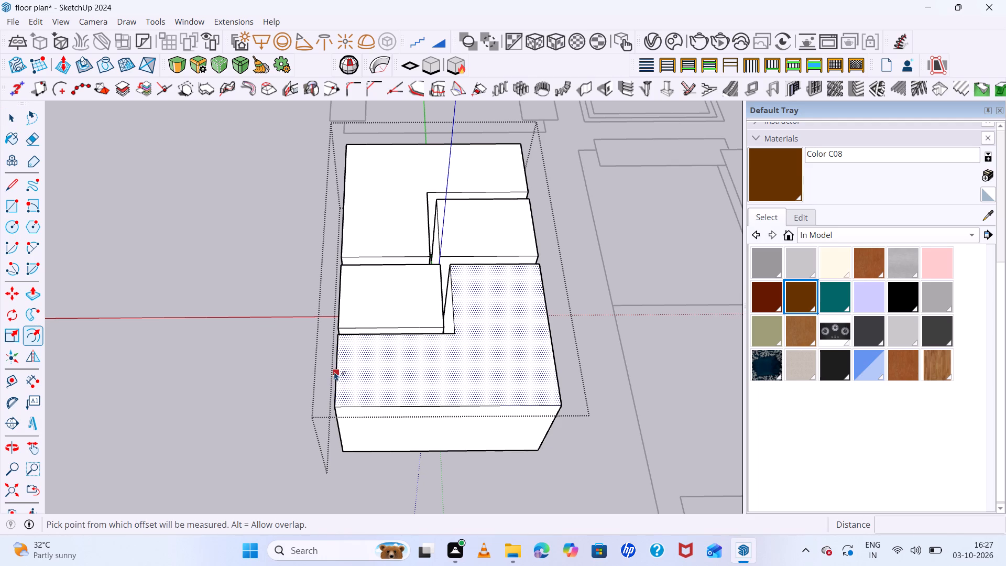
{"action": "left_click", "coordinate": [336, 366]}
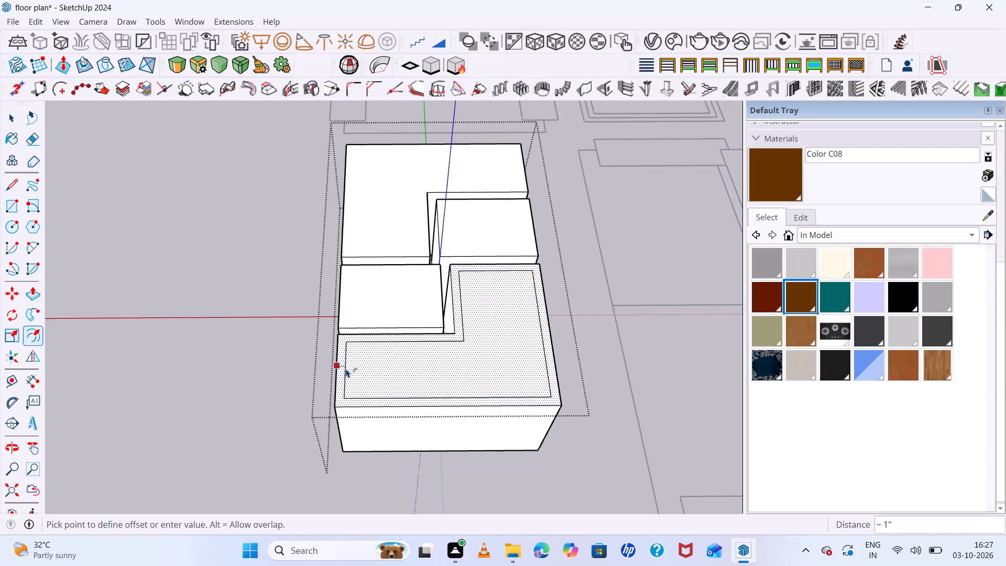
{"action": "left_click", "coordinate": [346, 368]}
{"action": "key", "text": "space"}
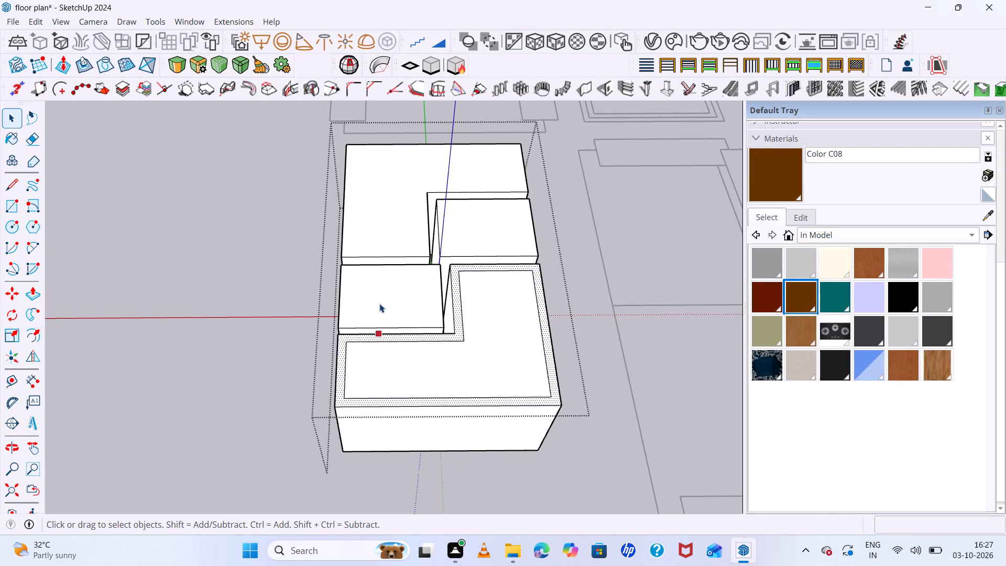
Offset the top face of the small rectangular block adjoining the rear L-shaped block's front end inward by about 1".
{"action": "left_click", "coordinate": [380, 303]}
{"action": "key", "text": "d"}
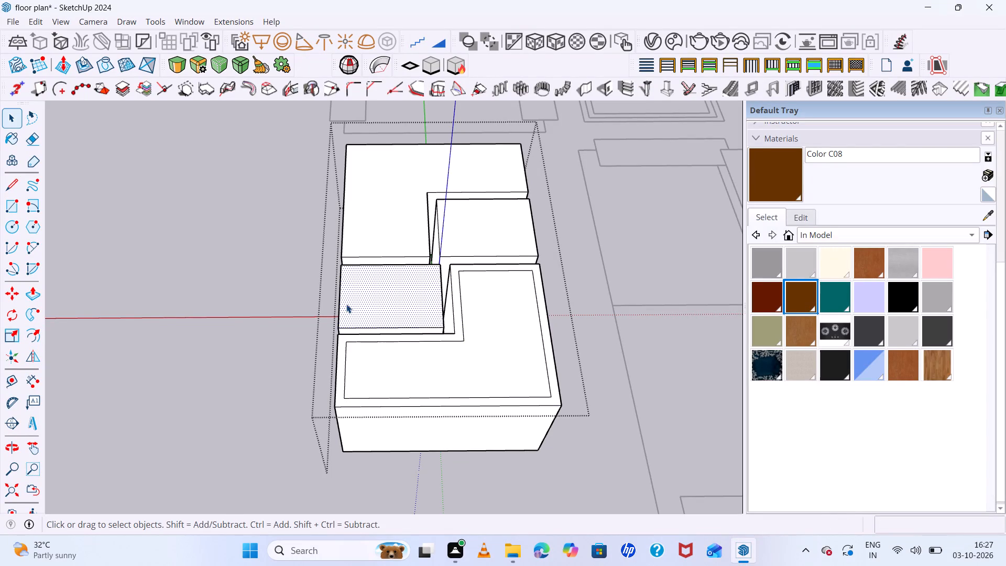
{"action": "left_click", "coordinate": [341, 298]}
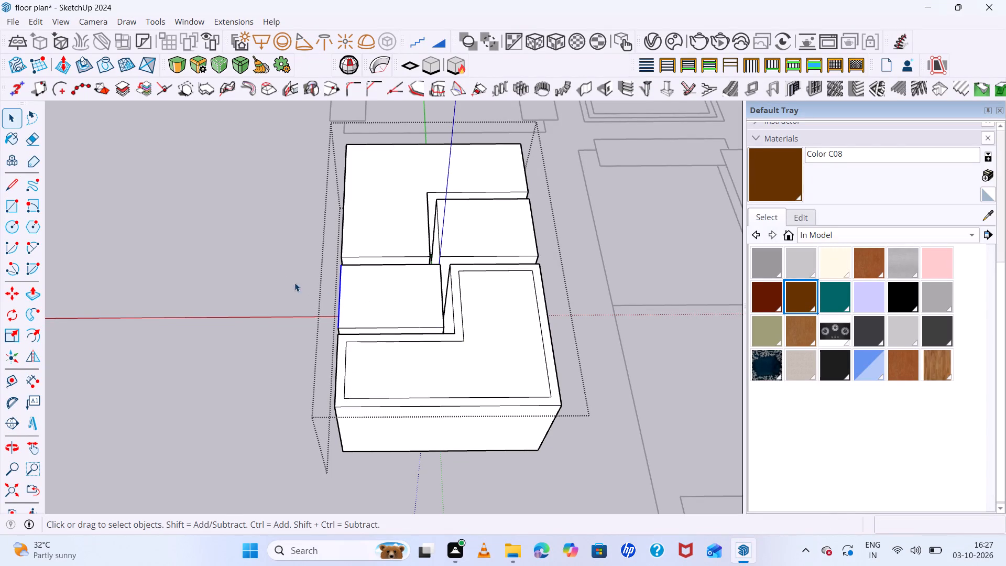
{"action": "key", "text": "space"}
{"action": "left_click", "coordinate": [281, 270]}
{"action": "left_click", "coordinate": [385, 289]}
{"action": "double_click", "coordinate": [386, 289]}
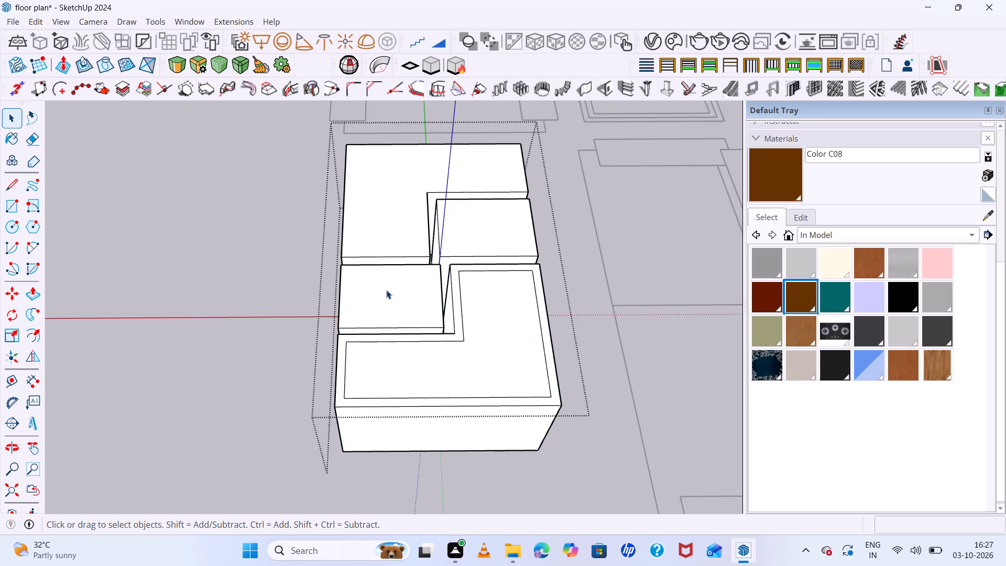
{"action": "scroll", "coordinate": [386, 289], "scroll_direction": "up", "scroll_amount": 1}
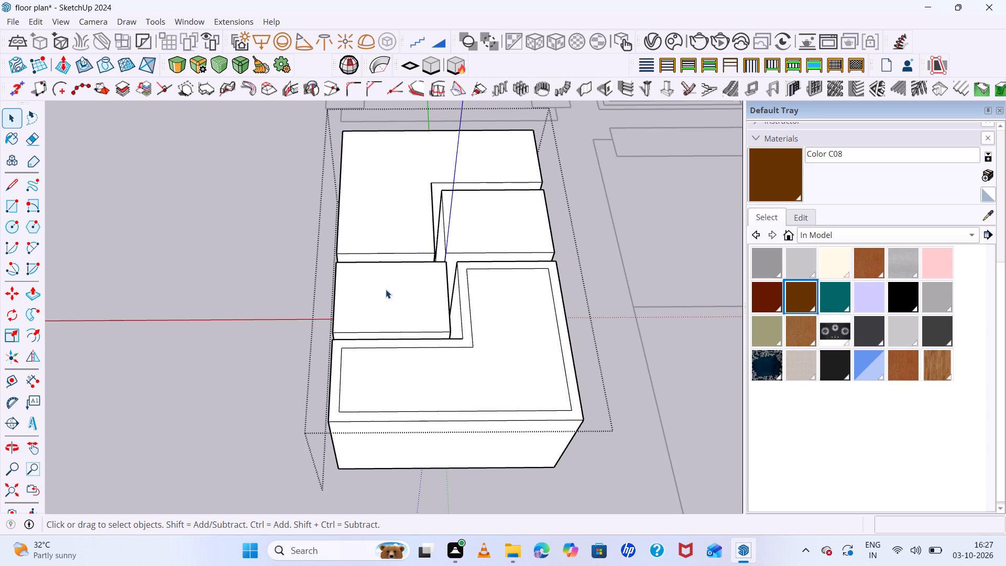
{"action": "key", "text": "f"}
{"action": "left_click", "coordinate": [351, 290]}
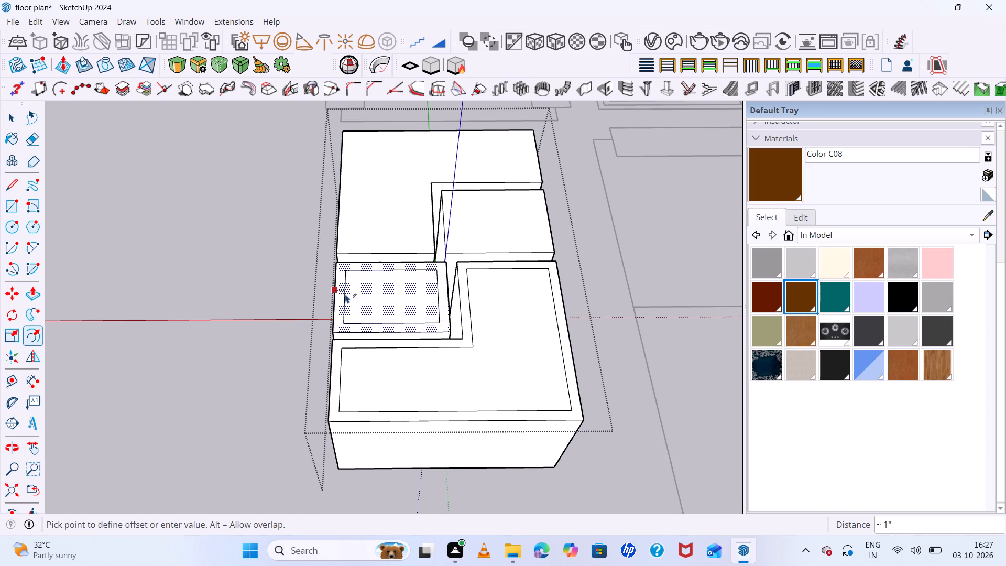
{"action": "left_click", "coordinate": [344, 294]}
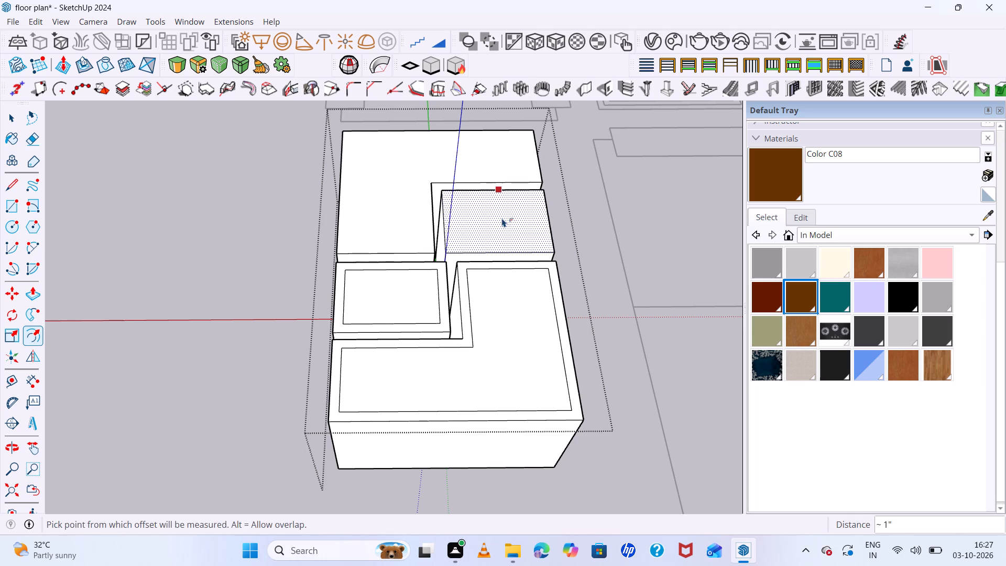
Offset the other small rectangular block's top face, inside the rear L's notch, inward by about 1".
{"action": "key", "text": "space"}
{"action": "left_click", "coordinate": [495, 189]}
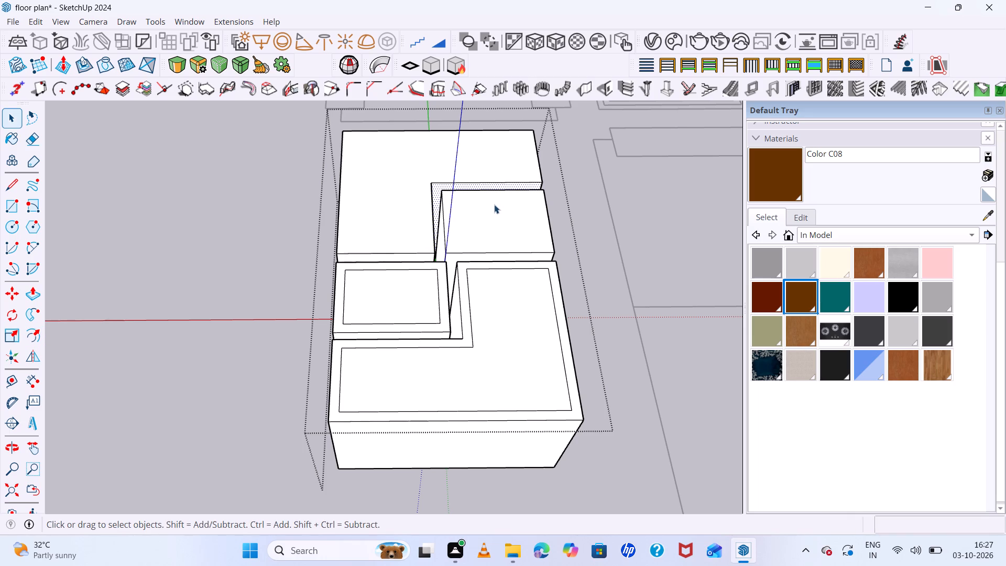
{"action": "key", "text": "space"}
{"action": "left_click", "coordinate": [496, 217]}
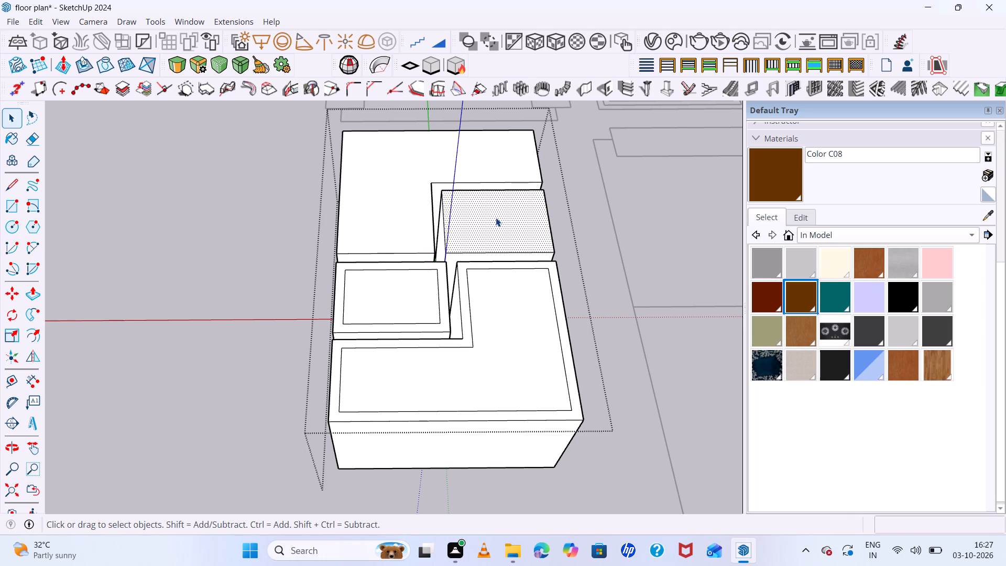
{"action": "key", "text": "f"}
{"action": "left_click", "coordinate": [497, 205]}
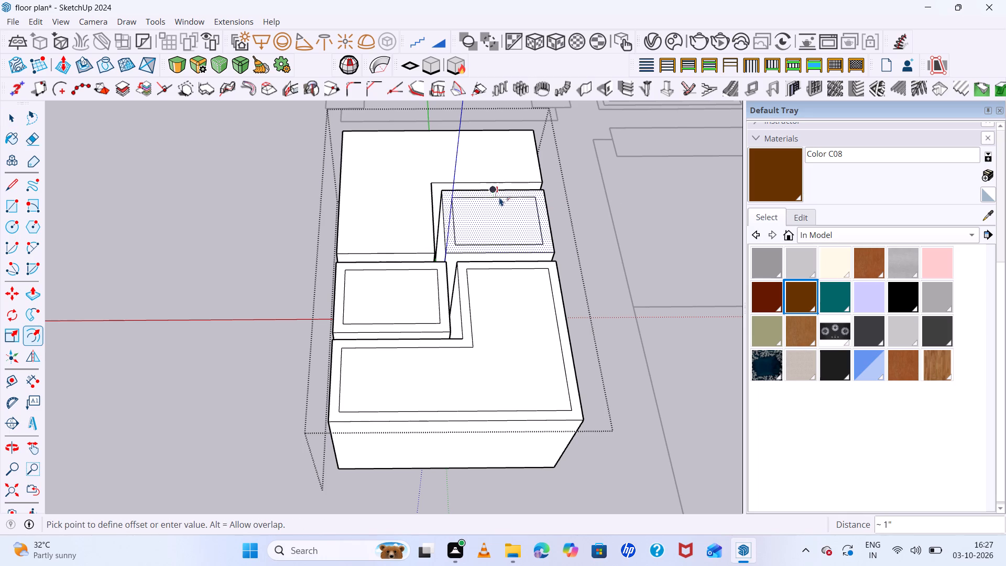
{"action": "scroll", "coordinate": [500, 197], "scroll_direction": "up", "scroll_amount": 3}
{"action": "left_click", "coordinate": [502, 195]}
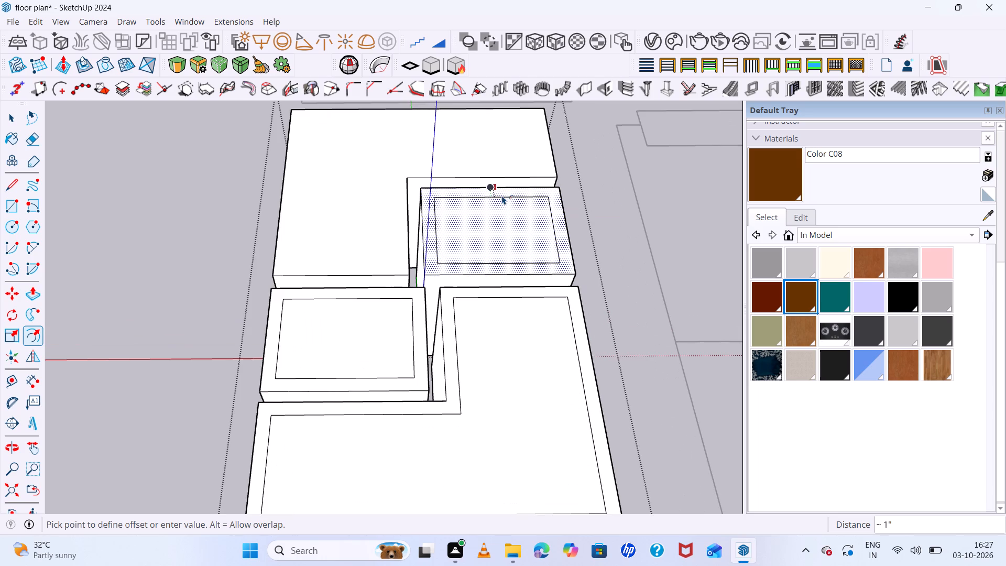
Offset the rear L-shaped block's top face inward by about 1", undoing a wider first offset, and close the coffee table group.
{"action": "key", "text": "space"}
{"action": "left_click", "coordinate": [346, 205]}
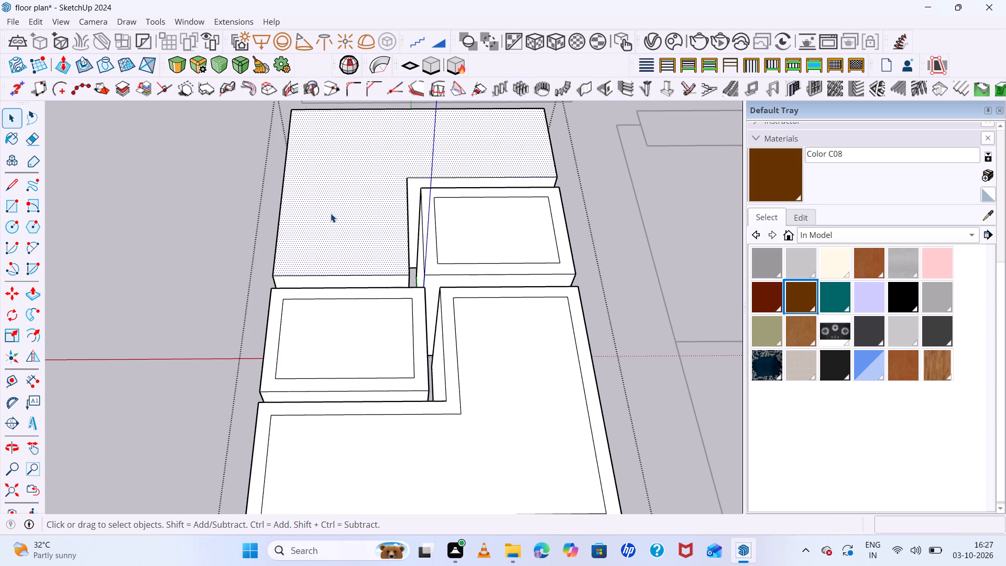
{"action": "key", "text": "f"}
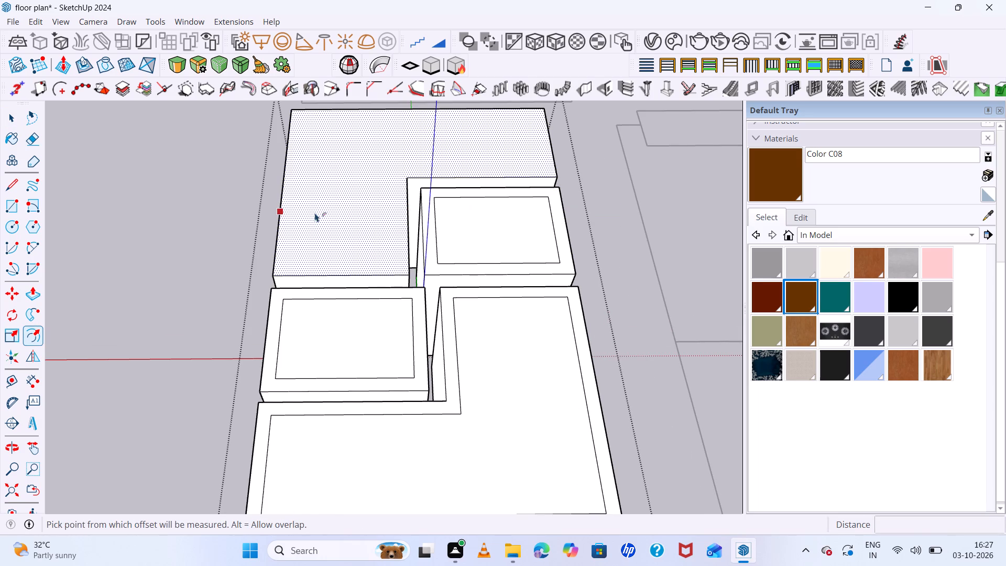
{"action": "left_click", "coordinate": [316, 213]}
{"action": "scroll", "coordinate": [318, 210], "scroll_direction": "up", "scroll_amount": 3}
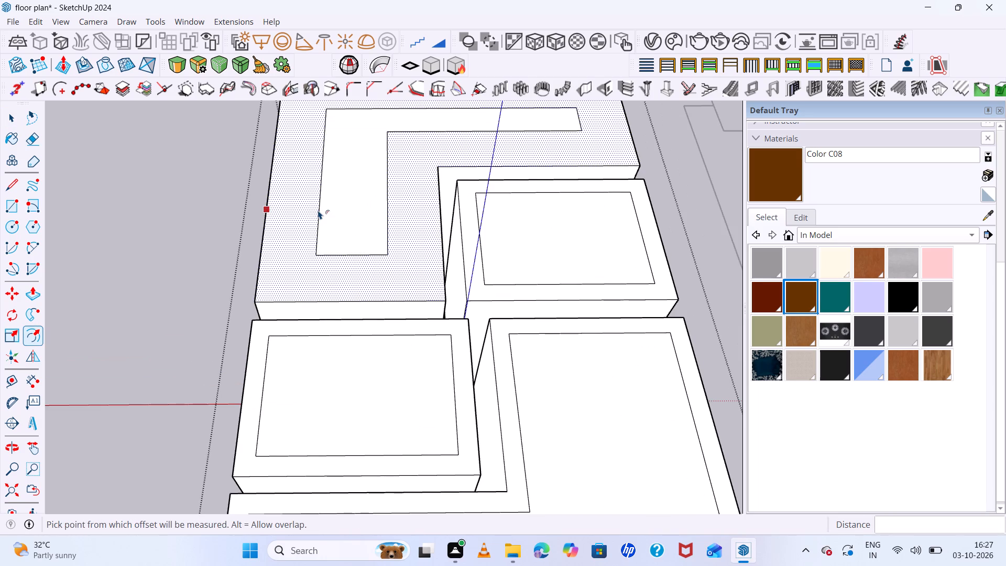
{"action": "key", "text": "ctrl+z"}
{"action": "left_click", "coordinate": [270, 205]}
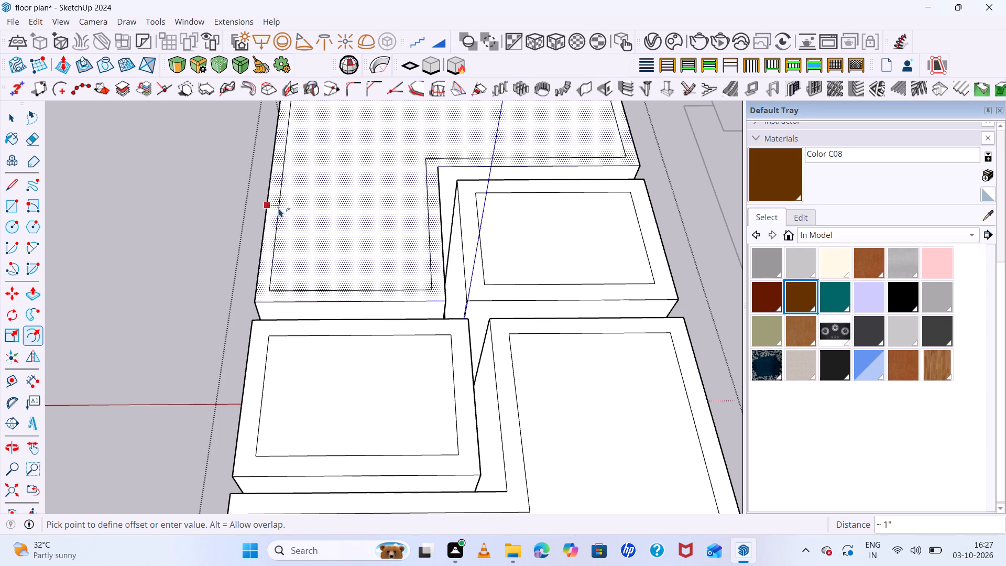
{"action": "left_click", "coordinate": [282, 209]}
{"action": "scroll", "coordinate": [345, 220], "scroll_direction": "down", "scroll_amount": 9}
{"action": "key", "text": "space"}
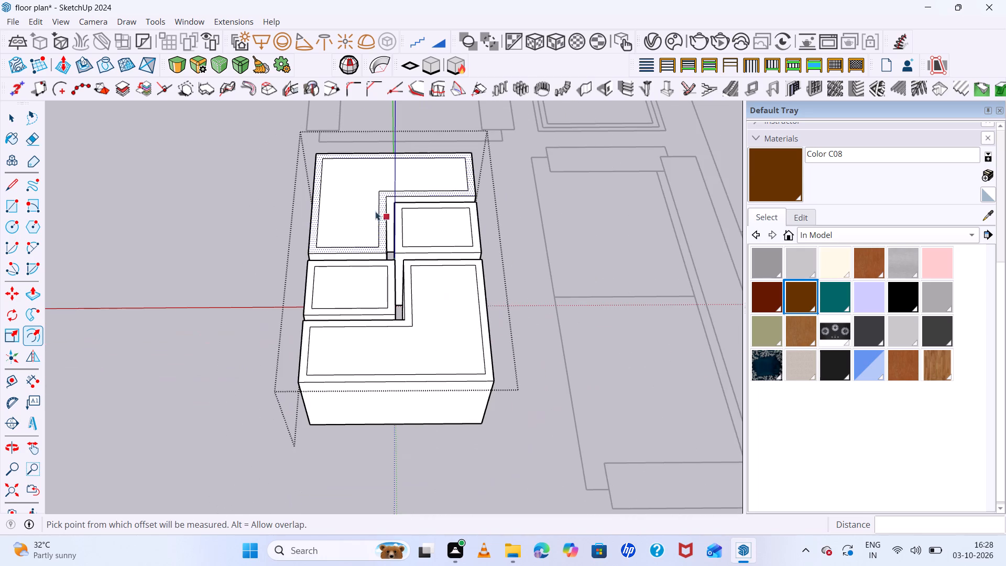
{"action": "left_click", "coordinate": [259, 206]}
Reopen the coffee table group and paint the border strips on all four block tops with grey Color_003.
{"action": "scroll", "coordinate": [262, 208], "scroll_direction": "down", "scroll_amount": 7}
{"action": "scroll", "coordinate": [361, 260], "scroll_direction": "up", "scroll_amount": 1}
{"action": "middle_click_drag", "start_coordinate": [374, 269], "coordinate": [523, 334]}
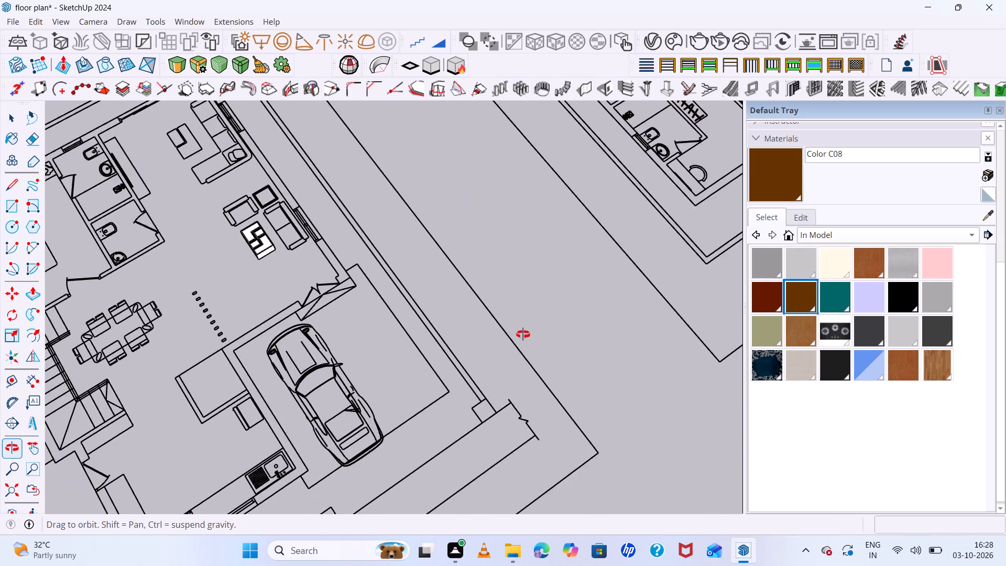
{"action": "middle_click_drag", "start_coordinate": [523, 334], "coordinate": [372, 306]}
{"action": "scroll", "coordinate": [343, 202], "scroll_direction": "down", "scroll_amount": 15}
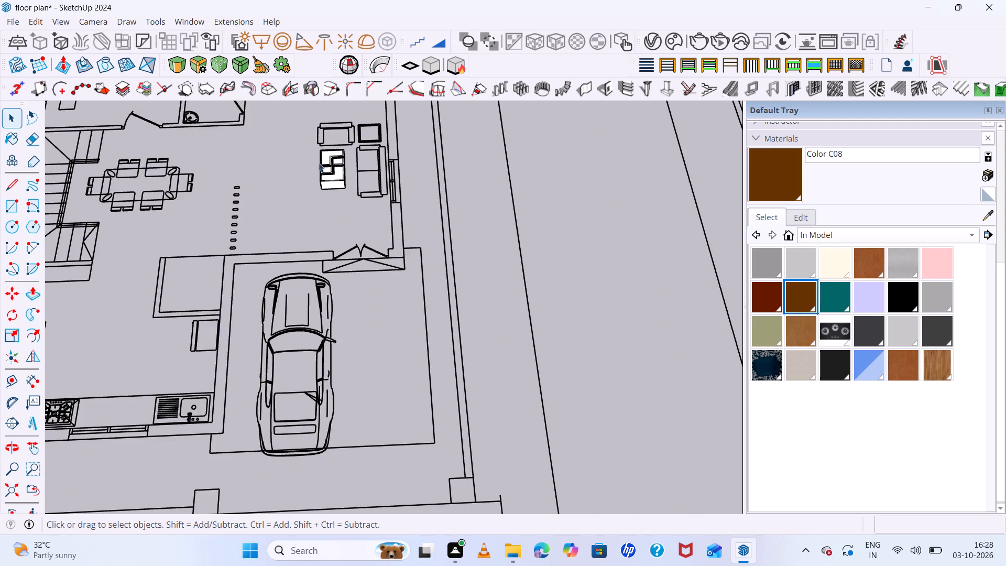
{"action": "scroll", "coordinate": [318, 160], "scroll_direction": "up", "scroll_amount": 15}
{"action": "scroll", "coordinate": [333, 153], "scroll_direction": "down", "scroll_amount": 8}
{"action": "scroll", "coordinate": [332, 120], "scroll_direction": "up", "scroll_amount": 7}
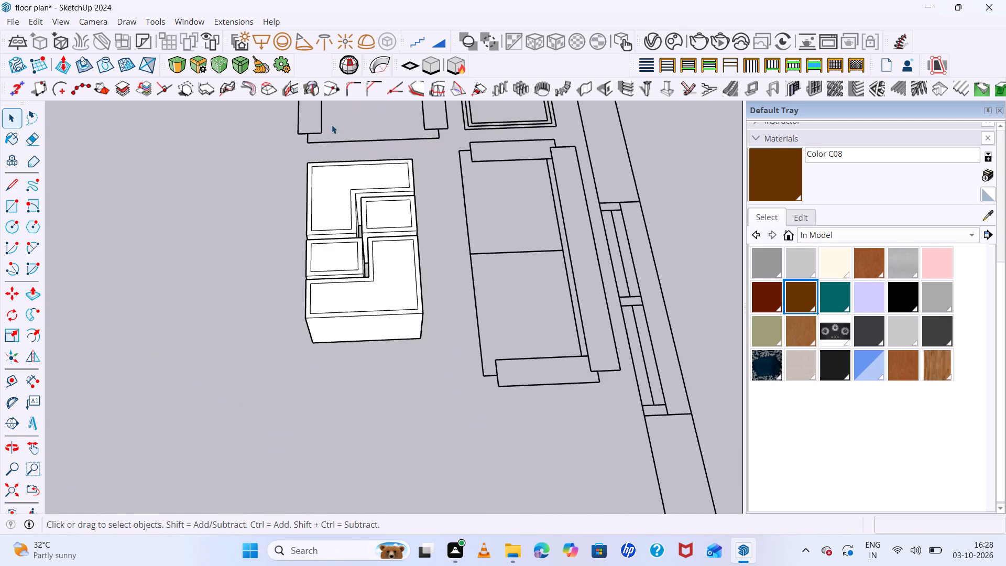
{"action": "scroll", "coordinate": [371, 167], "scroll_direction": "up", "scroll_amount": 4}
{"action": "middle_click_drag", "start_coordinate": [474, 300], "coordinate": [433, 275]}
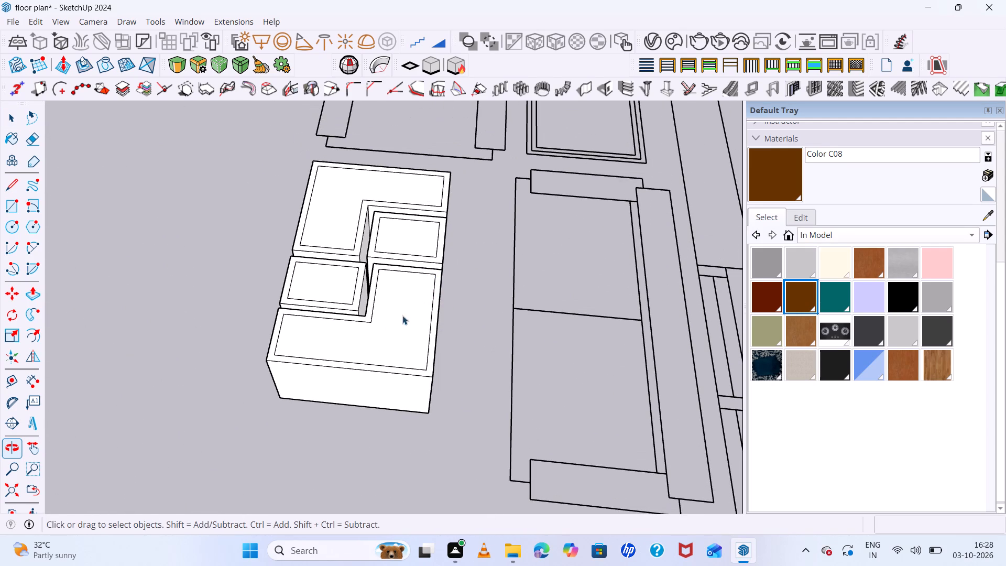
{"action": "double_click", "coordinate": [387, 326]}
{"action": "left_click", "coordinate": [390, 327]}
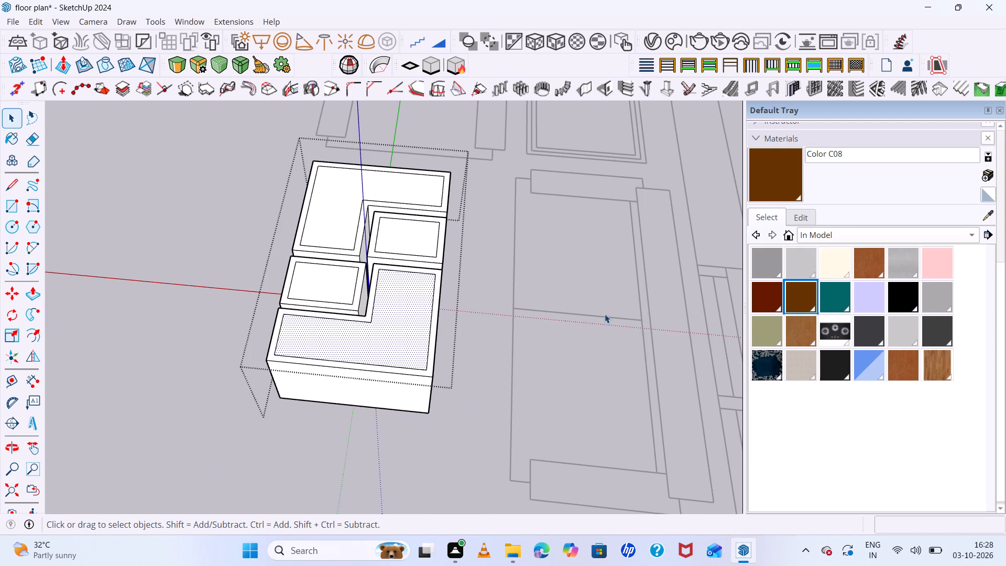
{"action": "scroll", "coordinate": [832, 326], "scroll_direction": "up", "scroll_amount": 7}
{"action": "left_click", "coordinate": [936, 298]}
{"action": "scroll", "coordinate": [415, 298], "scroll_direction": "up", "scroll_amount": 5}
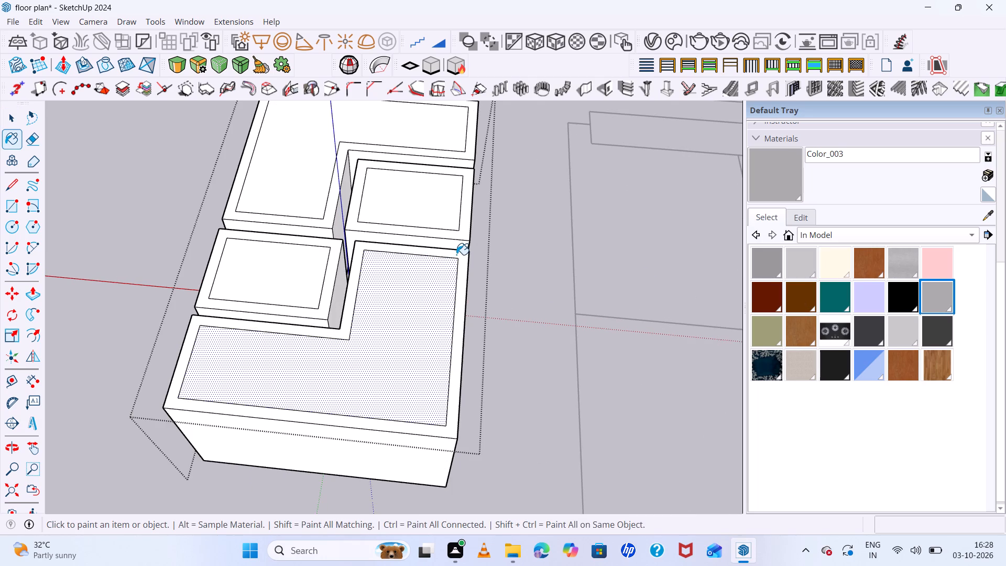
{"action": "left_click", "coordinate": [456, 255]}
{"action": "left_click", "coordinate": [325, 304]}
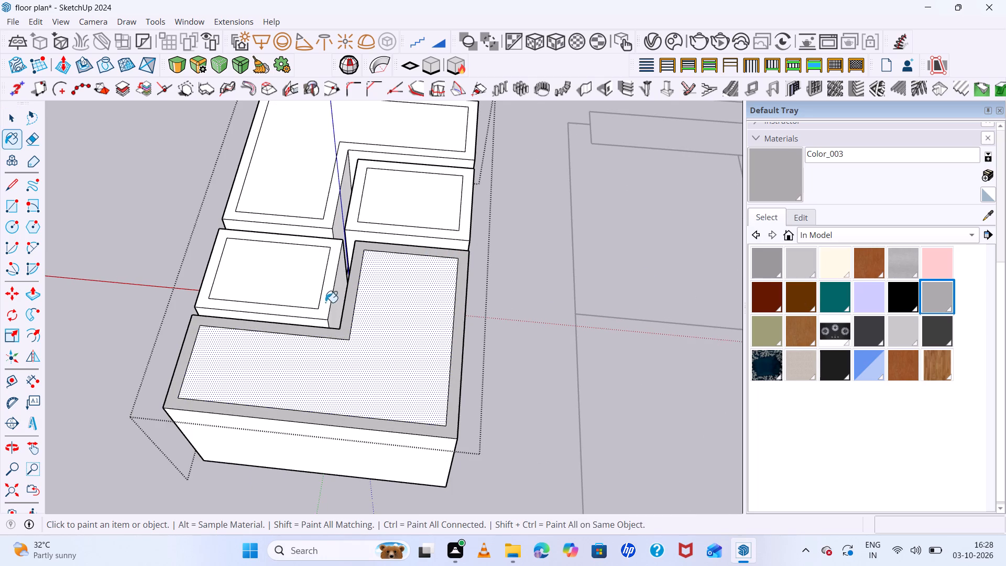
{"action": "left_click", "coordinate": [357, 228]}
{"action": "left_click", "coordinate": [327, 216]}
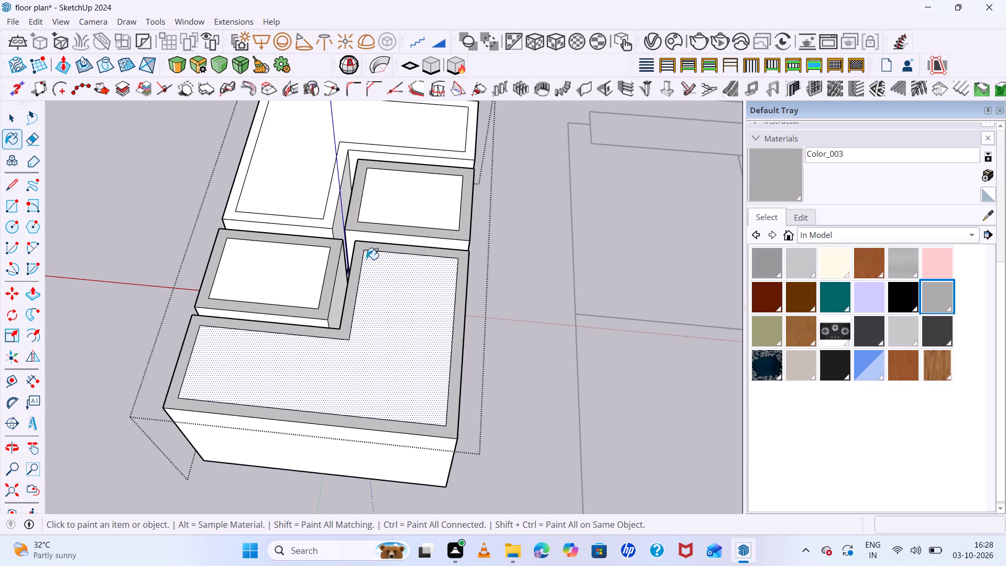
Paint the front L-shaped block's front face and adjacent outer side face with brown Color C08.
{"action": "scroll", "coordinate": [375, 266], "scroll_direction": "down", "scroll_amount": 6}
{"action": "middle_click_drag", "start_coordinate": [420, 296], "coordinate": [332, 146]}
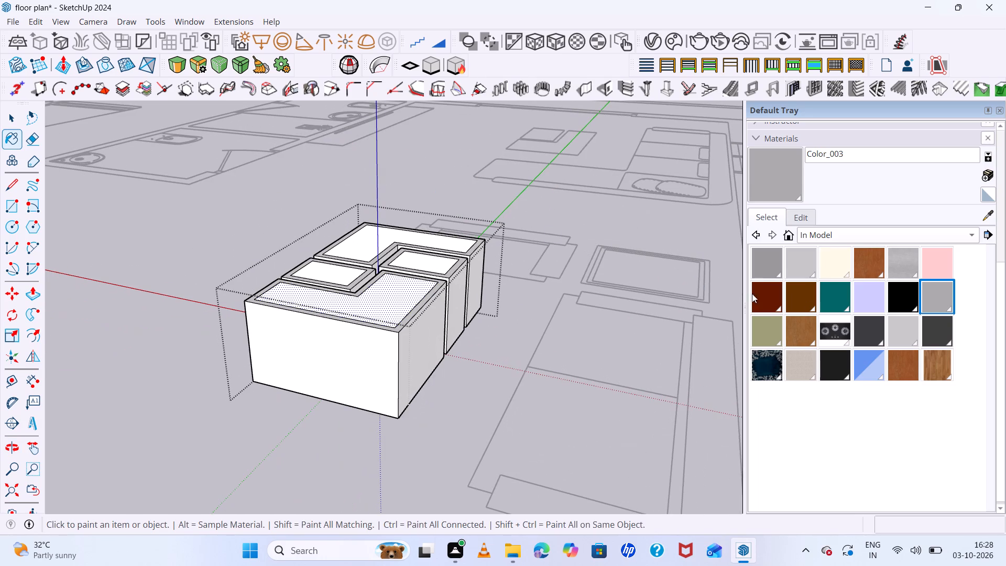
{"action": "left_click", "coordinate": [792, 297]}
{"action": "left_click", "coordinate": [396, 360]}
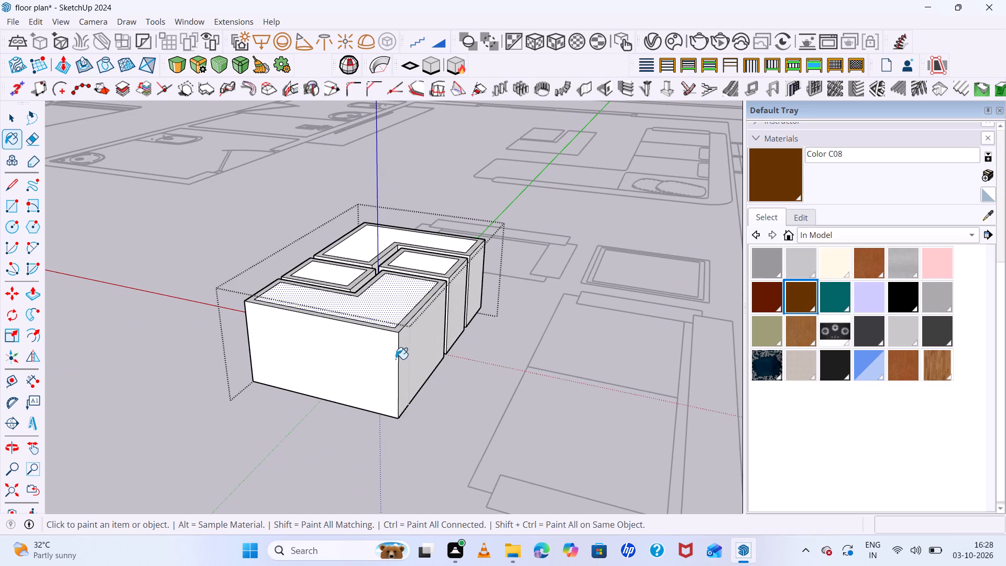
{"action": "left_click", "coordinate": [419, 350]}
{"action": "middle_click_drag", "start_coordinate": [431, 349], "coordinate": [440, 358]}
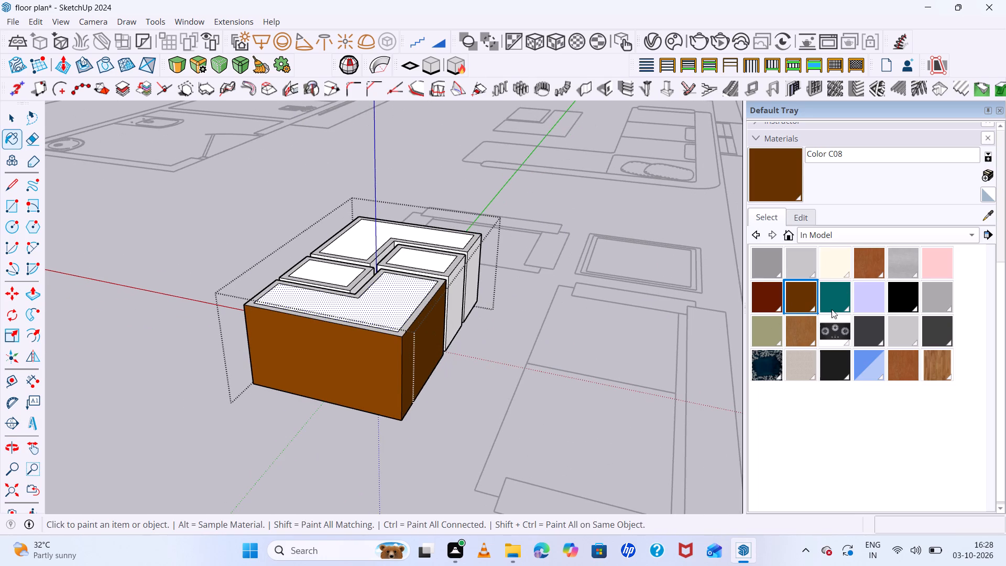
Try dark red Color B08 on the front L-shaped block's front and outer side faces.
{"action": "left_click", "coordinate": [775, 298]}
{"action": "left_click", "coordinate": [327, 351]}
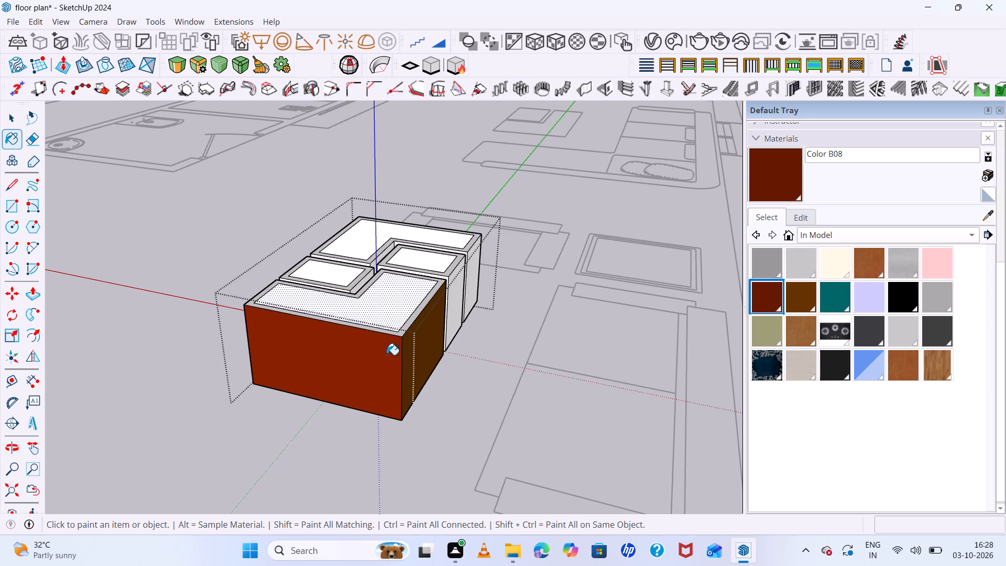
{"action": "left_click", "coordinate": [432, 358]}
Repaint the front L-shaped block's front and outer side faces with brown Color C08.
{"action": "left_click", "coordinate": [794, 293]}
{"action": "left_click", "coordinate": [375, 373]}
{"action": "left_click", "coordinate": [423, 372]}
{"action": "middle_click_drag", "start_coordinate": [390, 367], "coordinate": [716, 247]}
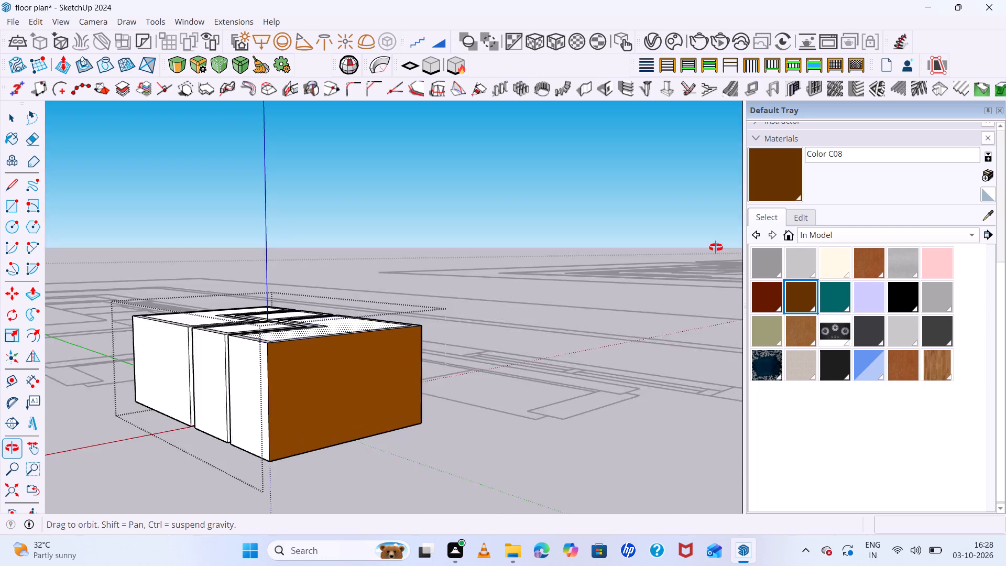
Paint the outer side faces of the front L-shaped block, adjoining small block and rear L-shaped block with brown Color C08.
{"action": "middle_click_drag", "start_coordinate": [716, 247], "coordinate": [716, 246]}
{"action": "scroll", "coordinate": [365, 317], "scroll_direction": "down", "scroll_amount": 5}
{"action": "left_click", "coordinate": [271, 360]}
{"action": "left_click", "coordinate": [226, 354]}
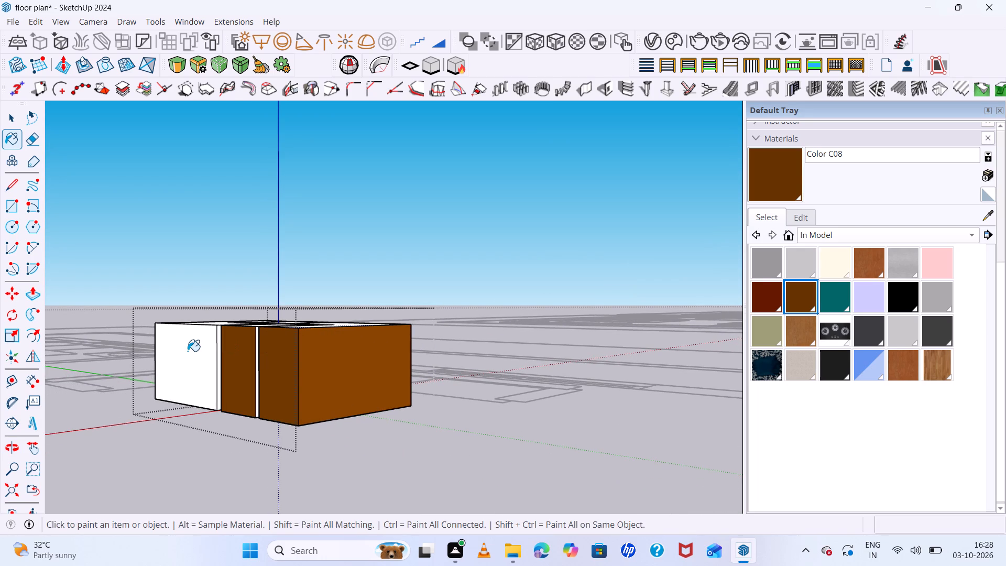
{"action": "left_click", "coordinate": [182, 351]}
Paint the front small block's gap-facing sides and the front L-shaped block's inner notch faces with brown Color C08.
{"action": "middle_click_drag", "start_coordinate": [323, 347], "coordinate": [330, 463]}
{"action": "scroll", "coordinate": [279, 322], "scroll_direction": "up", "scroll_amount": 13}
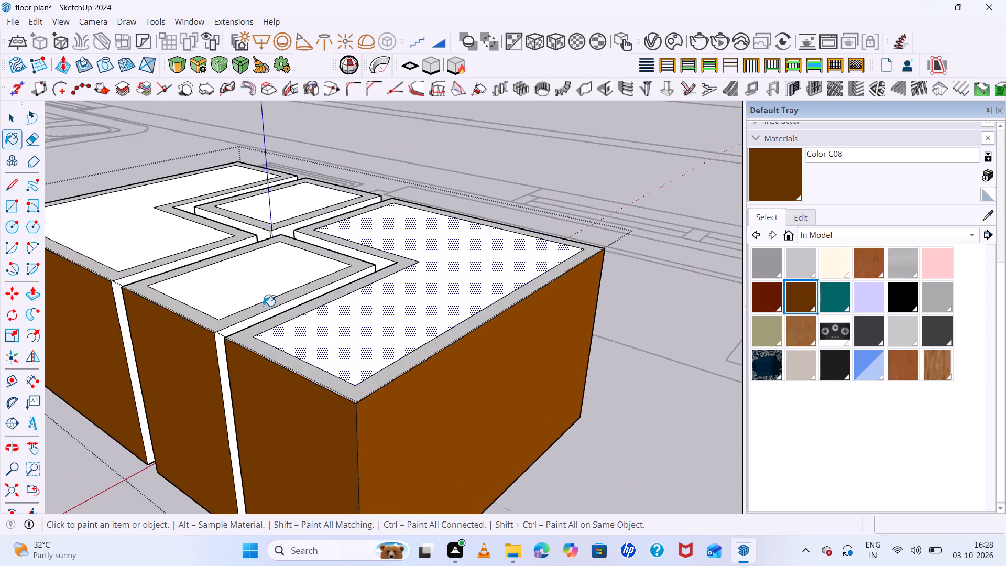
{"action": "scroll", "coordinate": [263, 306], "scroll_direction": "up", "scroll_amount": 5}
{"action": "left_click", "coordinate": [286, 310]}
{"action": "scroll", "coordinate": [287, 308], "scroll_direction": "down", "scroll_amount": 5}
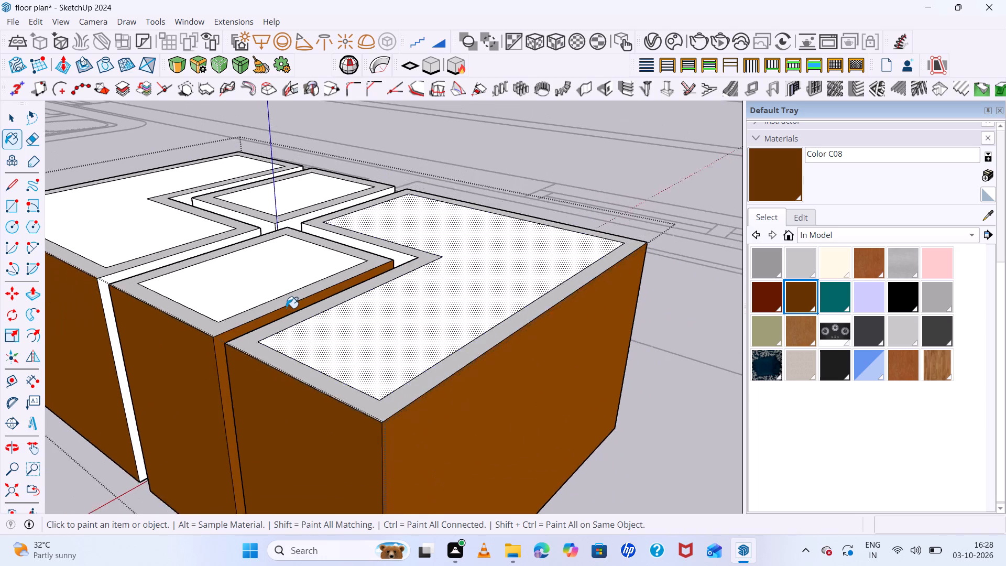
{"action": "middle_click_drag", "start_coordinate": [304, 320], "coordinate": [647, 278]}
{"action": "scroll", "coordinate": [265, 371], "scroll_direction": "up", "scroll_amount": 3}
{"action": "left_click", "coordinate": [315, 371]}
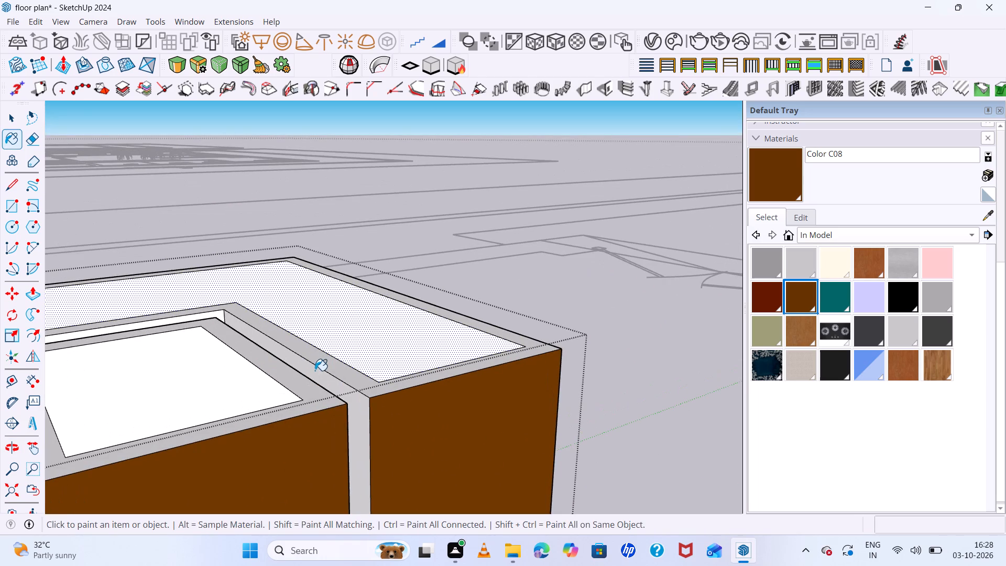
{"action": "left_click", "coordinate": [220, 313]}
{"action": "scroll", "coordinate": [304, 267], "scroll_direction": "down", "scroll_amount": 11}
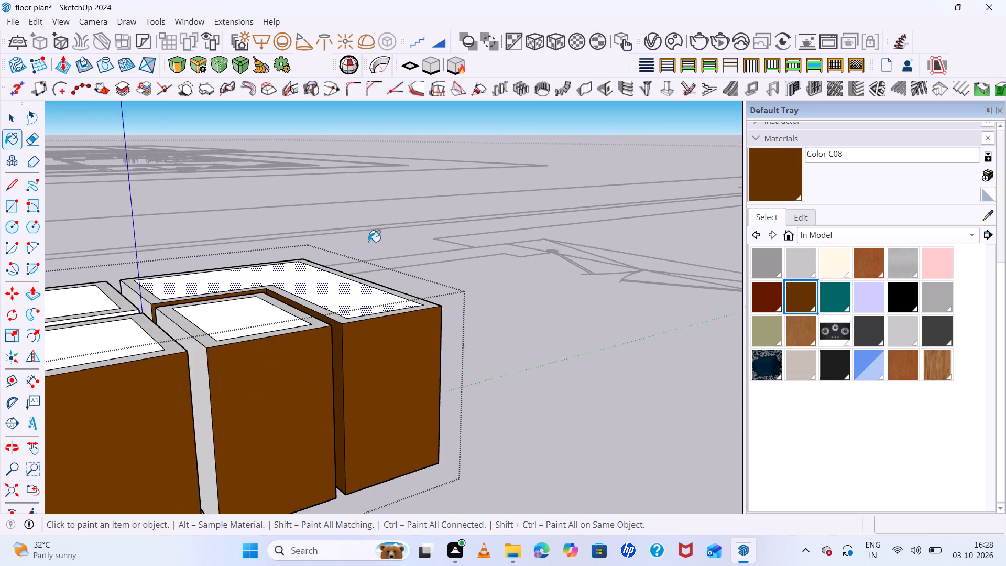
{"action": "scroll", "coordinate": [368, 242], "scroll_direction": "down", "scroll_amount": 2}
{"action": "middle_click_drag", "start_coordinate": [430, 325], "coordinate": [374, 400]}
{"action": "scroll", "coordinate": [233, 340], "scroll_direction": "up", "scroll_amount": 9}
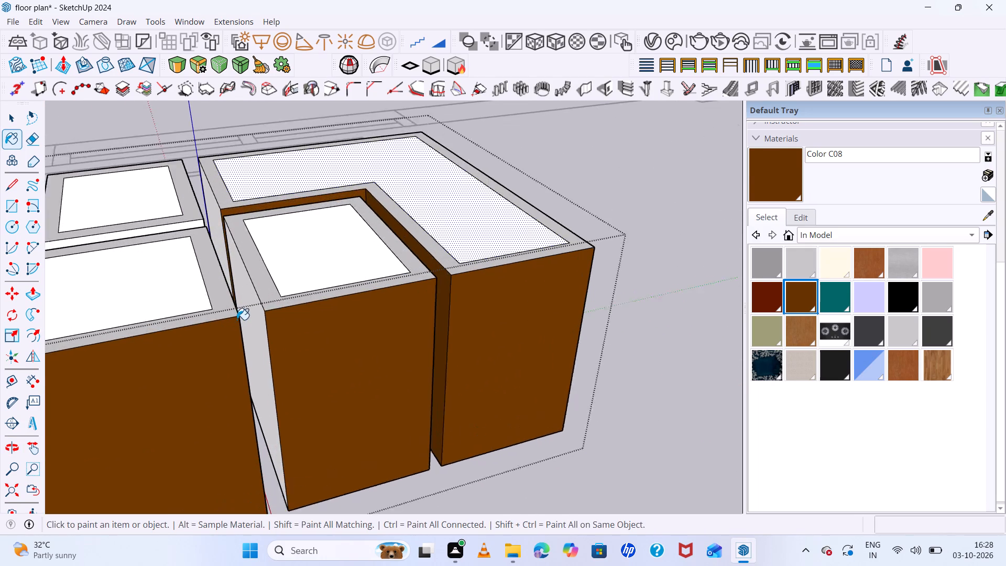
{"action": "scroll", "coordinate": [237, 320], "scroll_direction": "up", "scroll_amount": 2}
{"action": "left_click", "coordinate": [258, 301]}
{"action": "scroll", "coordinate": [260, 301], "scroll_direction": "down", "scroll_amount": 20}
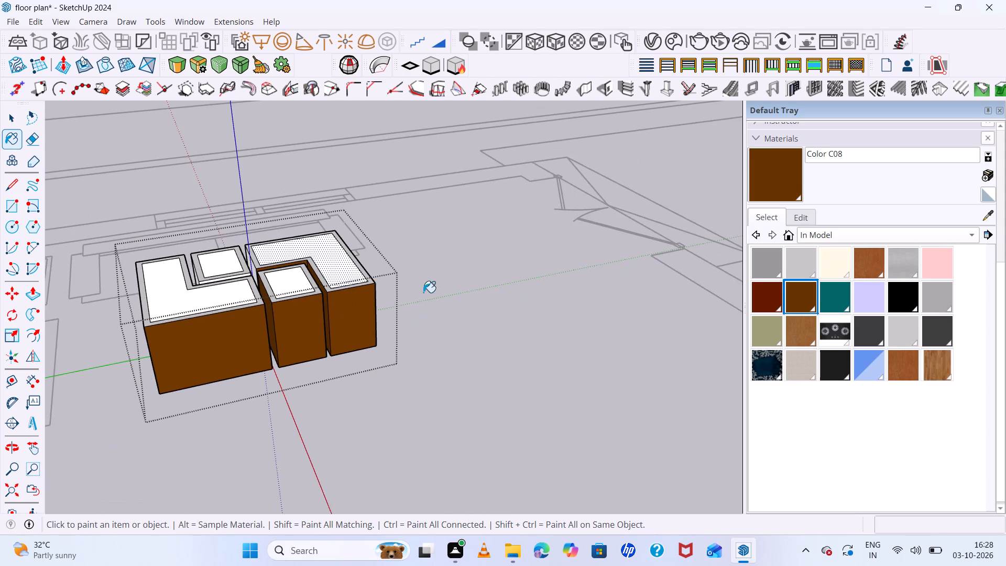
Paint the two inner notch faces of the rear L-shaped block with brown Color C08.
{"action": "middle_click_drag", "start_coordinate": [424, 300], "coordinate": [106, 386]}
{"action": "middle_click_drag", "start_coordinate": [88, 387], "coordinate": [79, 387]}
{"action": "middle_click_drag", "start_coordinate": [75, 388], "coordinate": [68, 388]}
{"action": "middle_click", "coordinate": [61, 388]}
{"action": "scroll", "coordinate": [434, 231], "scroll_direction": "down", "scroll_amount": 11}
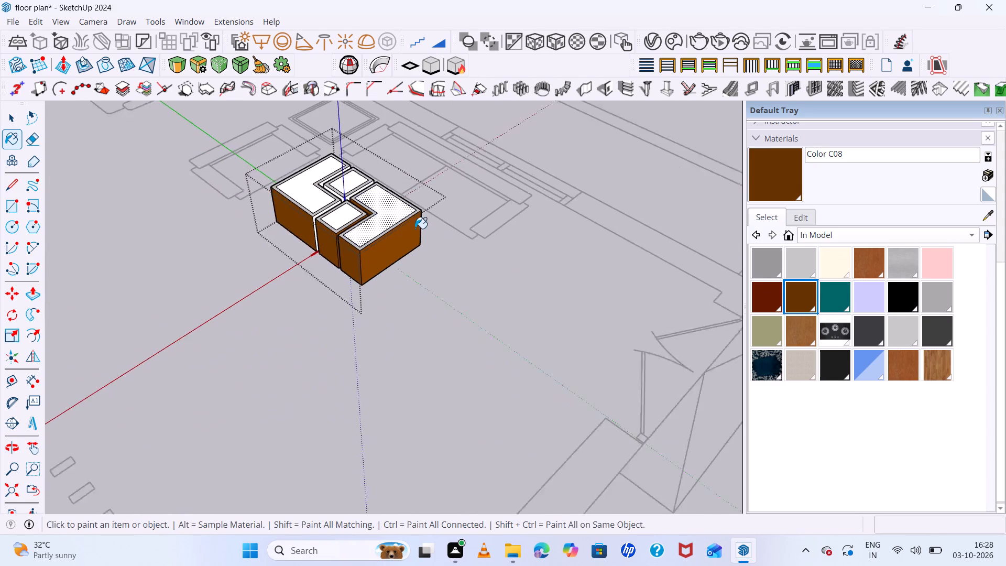
{"action": "scroll", "coordinate": [415, 228], "scroll_direction": "down", "scroll_amount": 1}
{"action": "middle_click_drag", "start_coordinate": [476, 212], "coordinate": [124, 291]}
{"action": "middle_click", "coordinate": [124, 291]}
{"action": "scroll", "coordinate": [489, 215], "scroll_direction": "up", "scroll_amount": 11}
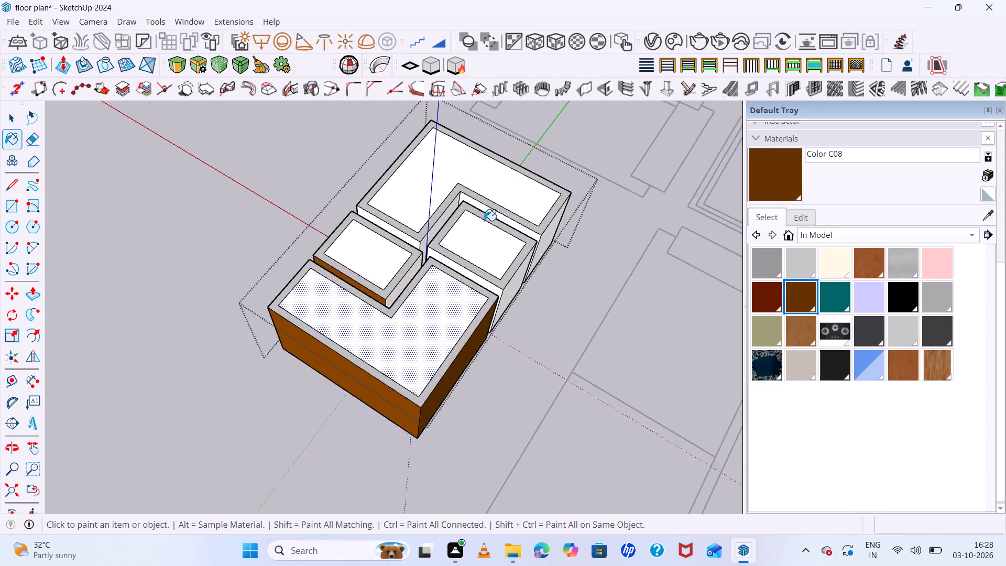
{"action": "scroll", "coordinate": [484, 221], "scroll_direction": "up", "scroll_amount": 15}
{"action": "left_click", "coordinate": [508, 206]}
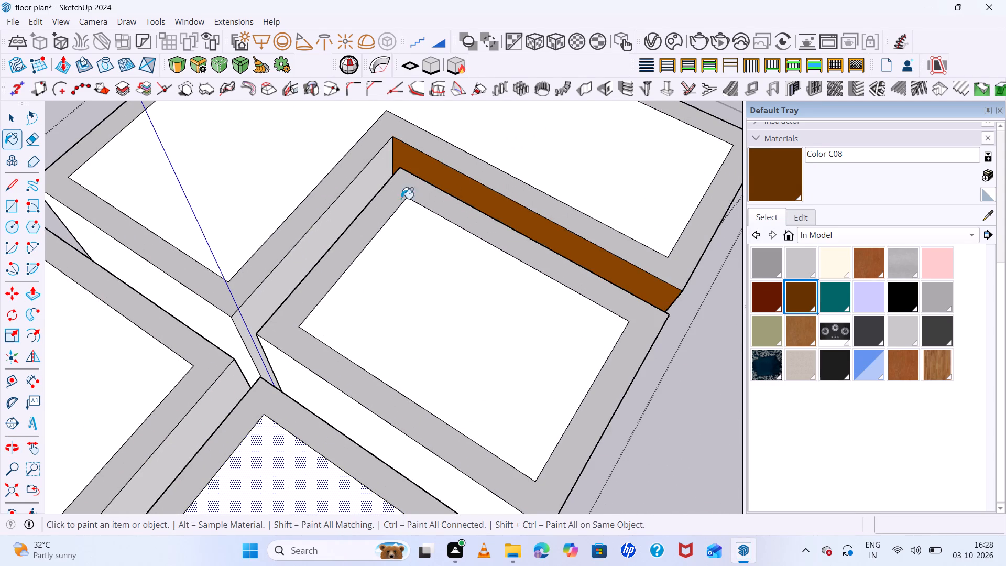
{"action": "left_click", "coordinate": [342, 201]}
Paint the top panels inside the grey borders of all four table blocks with brown Color C08.
{"action": "left_click", "coordinate": [407, 271]}
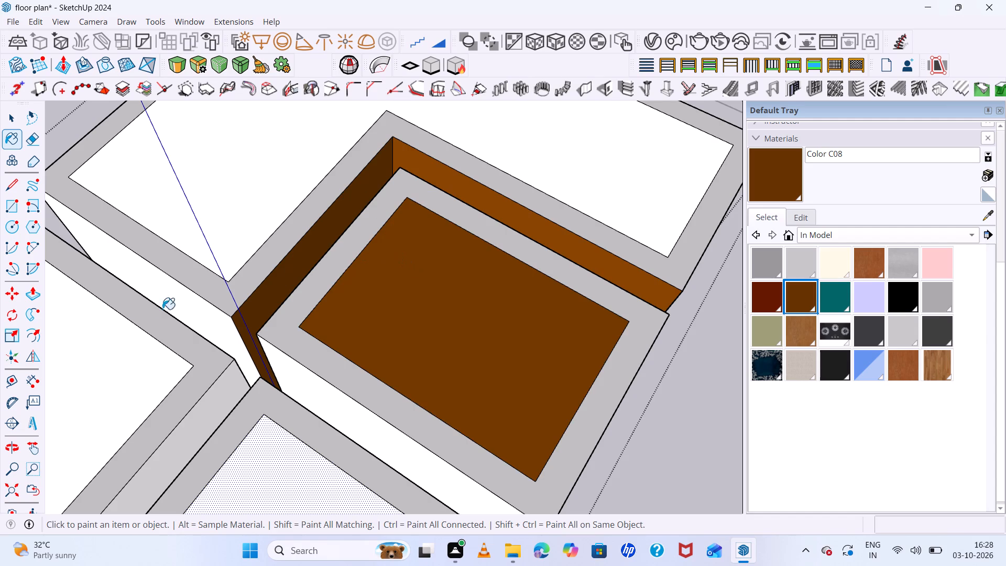
{"action": "left_click", "coordinate": [108, 322]}
{"action": "left_click", "coordinate": [247, 183]}
{"action": "scroll", "coordinate": [388, 203], "scroll_direction": "down", "scroll_amount": 12}
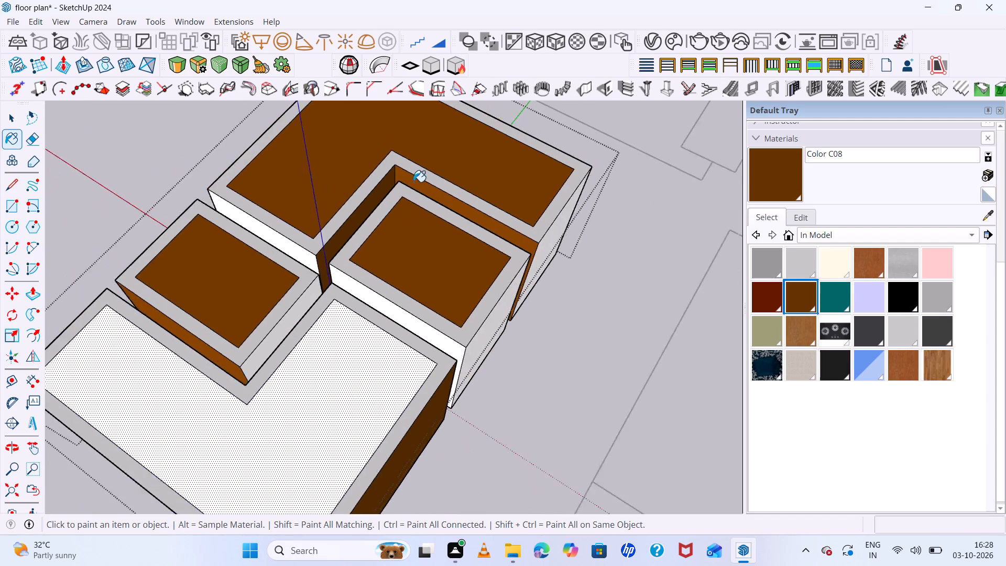
{"action": "scroll", "coordinate": [413, 182], "scroll_direction": "down", "scroll_amount": 2}
{"action": "left_click", "coordinate": [348, 310]}
Paint the rear small block's and rear L-shaped block's front-facing gap faces and opposite outer side faces with brown Color C08.
{"action": "middle_click_drag", "start_coordinate": [449, 232], "coordinate": [357, 136]}
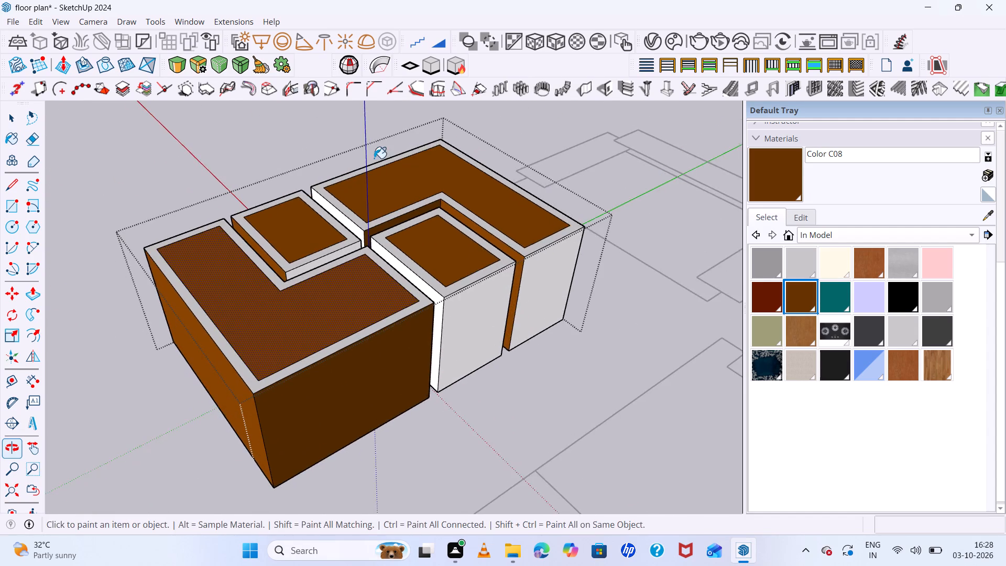
{"action": "scroll", "coordinate": [445, 257], "scroll_direction": "up", "scroll_amount": 6}
{"action": "left_click", "coordinate": [403, 305]}
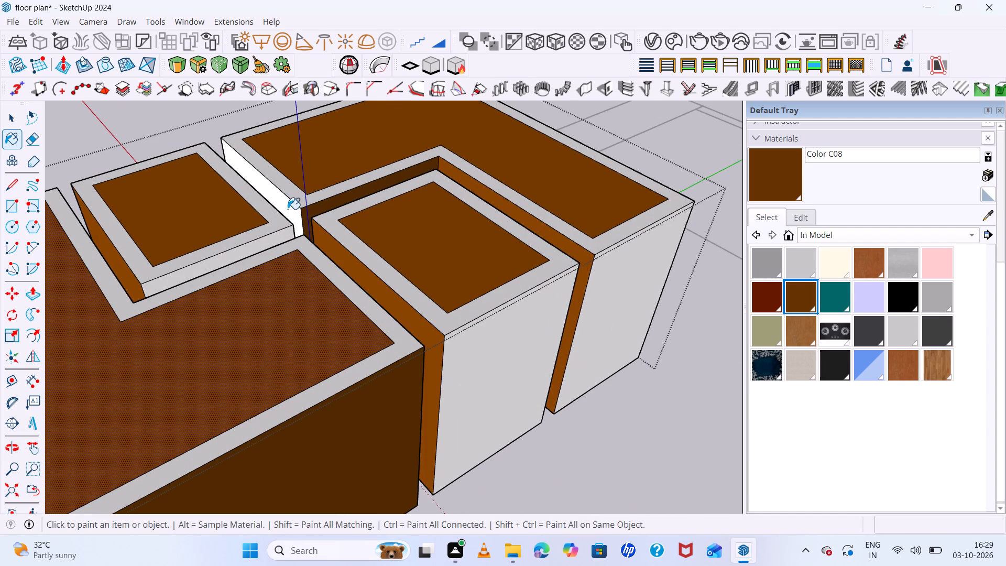
{"action": "left_click", "coordinate": [281, 199]}
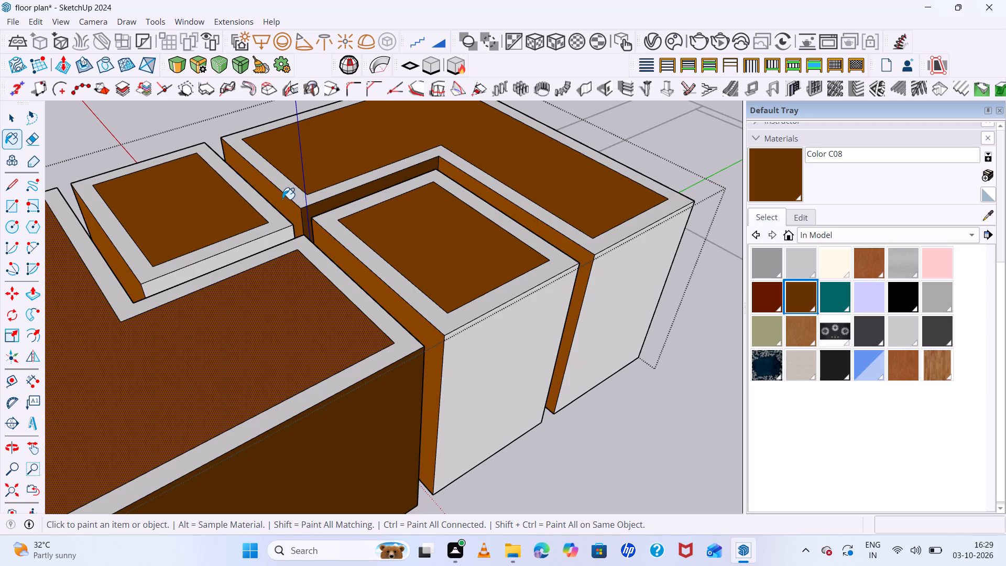
{"action": "scroll", "coordinate": [305, 226], "scroll_direction": "down", "scroll_amount": 5}
{"action": "left_click", "coordinate": [464, 325]}
{"action": "left_click", "coordinate": [511, 293]}
Examine the coffee table from below and all around, and close its group.
{"action": "middle_click_drag", "start_coordinate": [385, 281], "coordinate": [386, 280]}
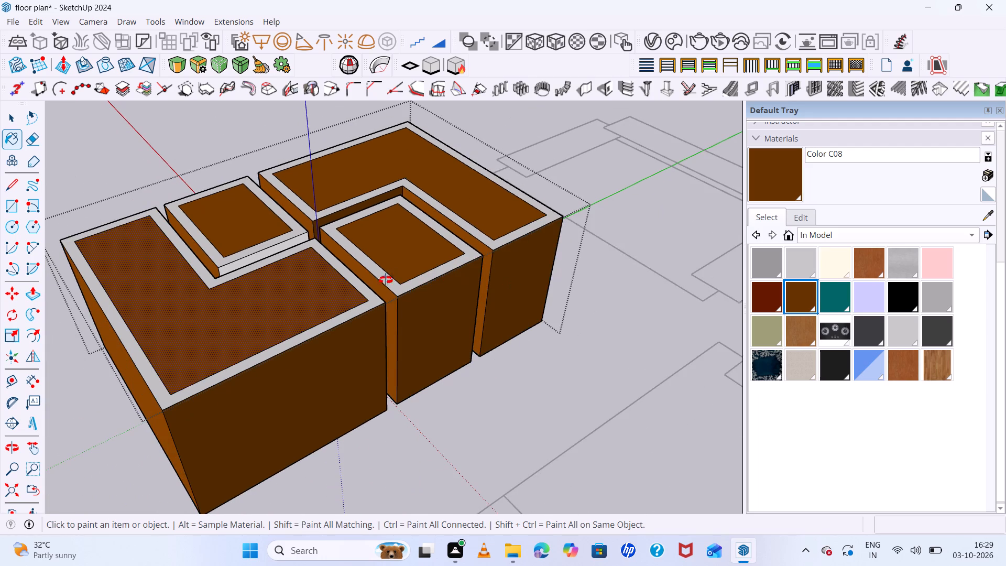
{"action": "middle_click_drag", "start_coordinate": [386, 280], "coordinate": [413, 64]}
{"action": "middle_click_drag", "start_coordinate": [545, 298], "coordinate": [426, 103]}
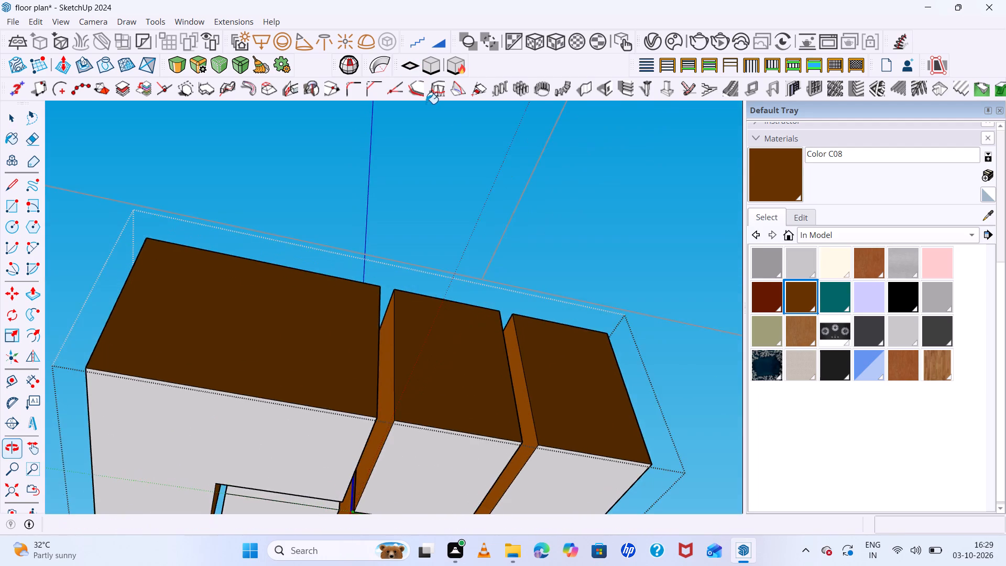
{"action": "scroll", "coordinate": [460, 142], "scroll_direction": "down", "scroll_amount": 20}
{"action": "scroll", "coordinate": [472, 145], "scroll_direction": "down", "scroll_amount": 5}
{"action": "middle_click_drag", "start_coordinate": [477, 187], "coordinate": [488, 314]}
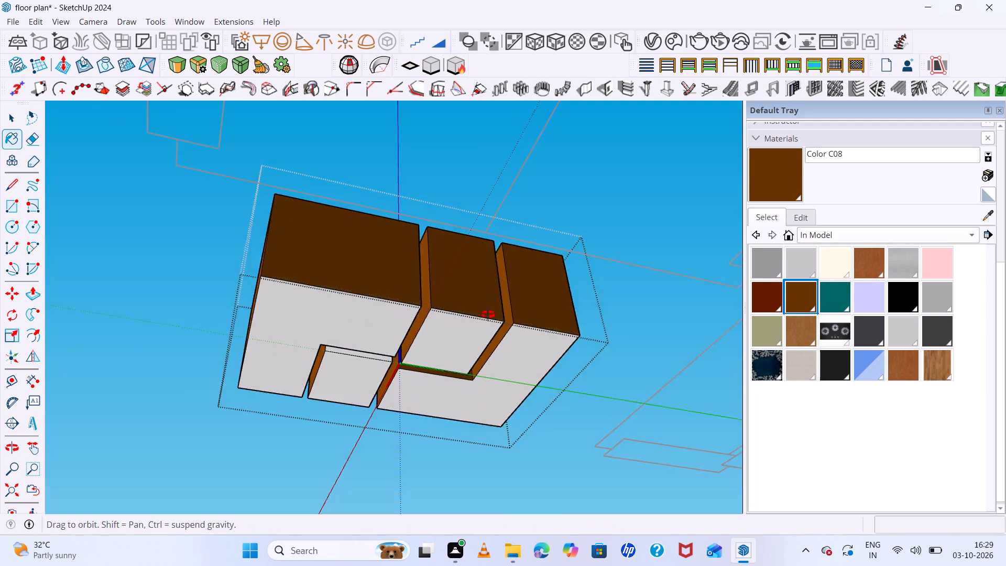
{"action": "middle_click_drag", "start_coordinate": [488, 314], "coordinate": [484, 498]}
{"action": "scroll", "coordinate": [443, 261], "scroll_direction": "down", "scroll_amount": 12}
{"action": "middle_click_drag", "start_coordinate": [442, 280], "coordinate": [605, 356]}
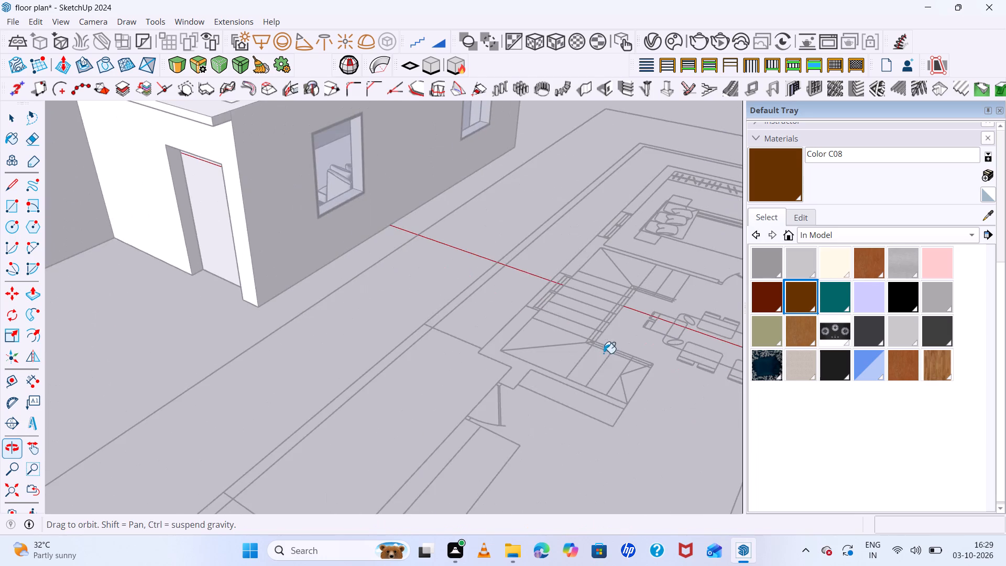
{"action": "scroll", "coordinate": [488, 247], "scroll_direction": "down", "scroll_amount": 14}
{"action": "scroll", "coordinate": [571, 292], "scroll_direction": "up", "scroll_amount": 4}
{"action": "key", "text": "space"}
{"action": "left_click", "coordinate": [474, 211]}
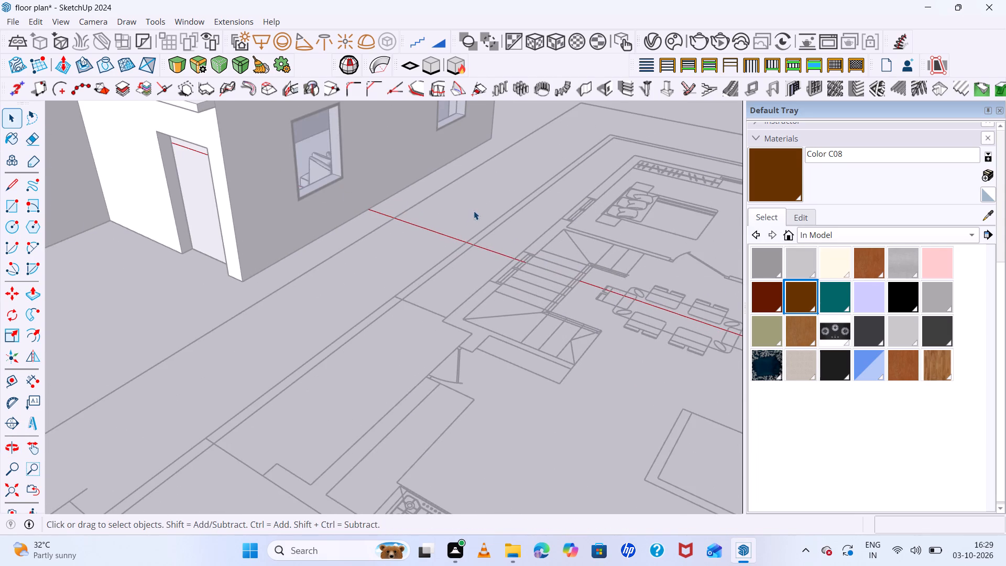
Paint the remaining white gap face on the small block beside the L-shaped block with brown Color C08.
{"action": "scroll", "coordinate": [435, 225], "scroll_direction": "down", "scroll_amount": 13}
{"action": "scroll", "coordinate": [582, 259], "scroll_direction": "down", "scroll_amount": 5}
{"action": "scroll", "coordinate": [692, 310], "scroll_direction": "up", "scroll_amount": 6}
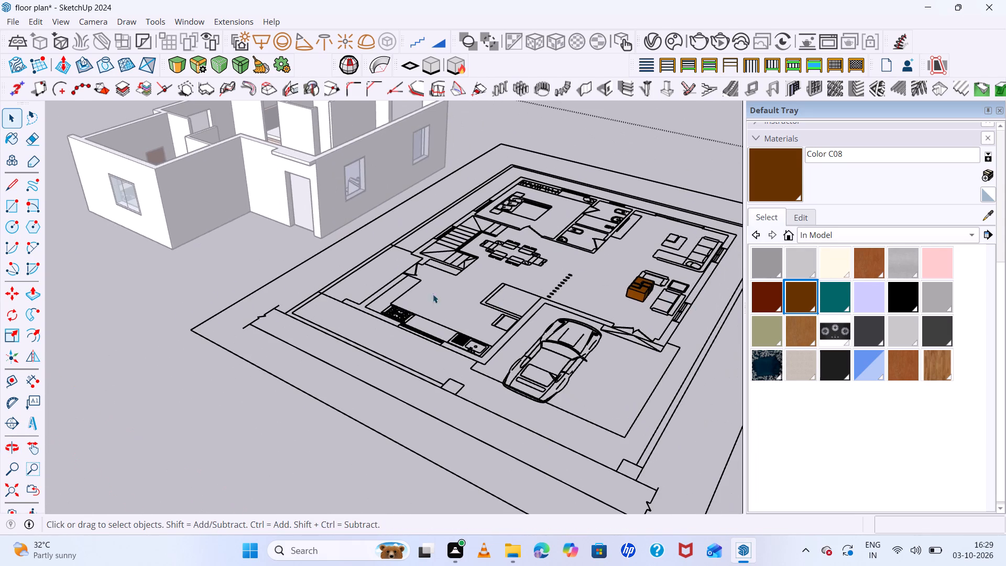
{"action": "middle_click_drag", "start_coordinate": [429, 307], "coordinate": [582, 418]}
{"action": "scroll", "coordinate": [581, 411], "scroll_direction": "up", "scroll_amount": 2}
{"action": "scroll", "coordinate": [571, 274], "scroll_direction": "down", "scroll_amount": 7}
{"action": "scroll", "coordinate": [695, 251], "scroll_direction": "up", "scroll_amount": 6}
{"action": "scroll", "coordinate": [628, 251], "scroll_direction": "up", "scroll_amount": 8}
{"action": "scroll", "coordinate": [599, 225], "scroll_direction": "up", "scroll_amount": 14}
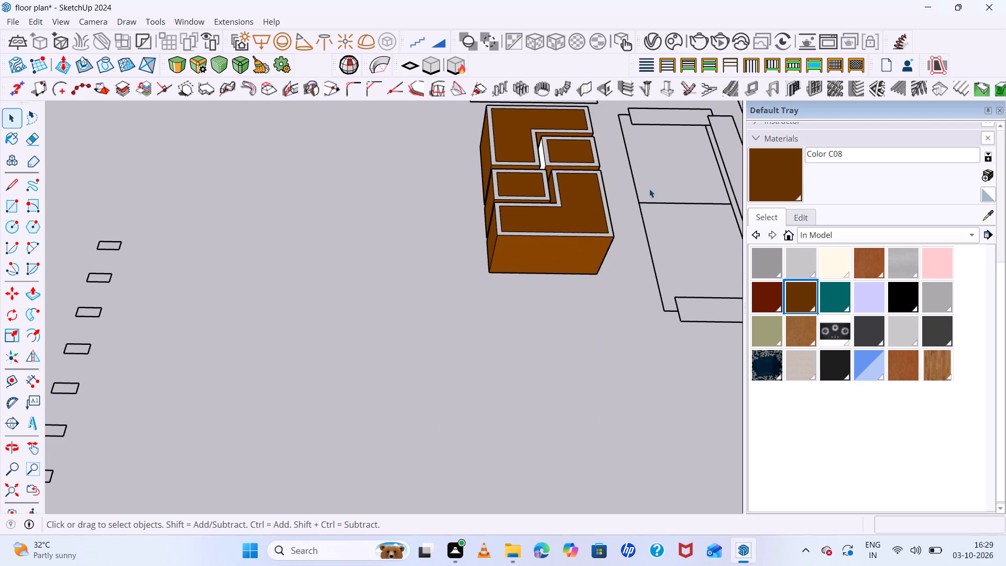
{"action": "scroll", "coordinate": [629, 153], "scroll_direction": "down", "scroll_amount": 7}
{"action": "scroll", "coordinate": [652, 132], "scroll_direction": "up", "scroll_amount": 12}
{"action": "middle_click_drag", "start_coordinate": [597, 202], "coordinate": [602, 213]}
{"action": "left_click", "coordinate": [761, 176]}
{"action": "scroll", "coordinate": [473, 189], "scroll_direction": "up", "scroll_amount": 6}
{"action": "middle_click_drag", "start_coordinate": [411, 191], "coordinate": [505, 189]}
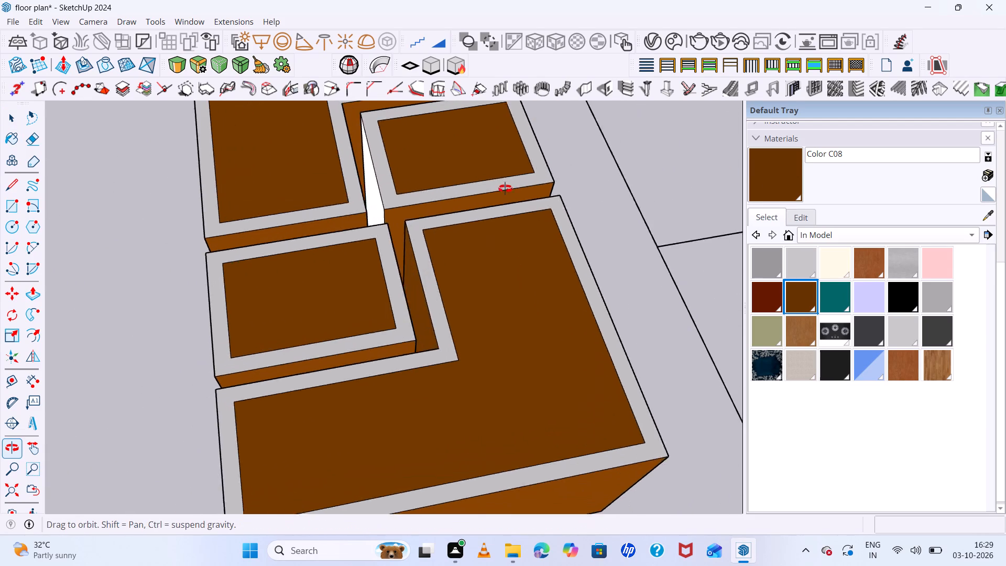
{"action": "middle_click_drag", "start_coordinate": [505, 189], "coordinate": [507, 189]}
{"action": "scroll", "coordinate": [406, 185], "scroll_direction": "up", "scroll_amount": 6}
{"action": "left_click", "coordinate": [332, 210]}
{"action": "scroll", "coordinate": [331, 205], "scroll_direction": "down", "scroll_amount": 2}
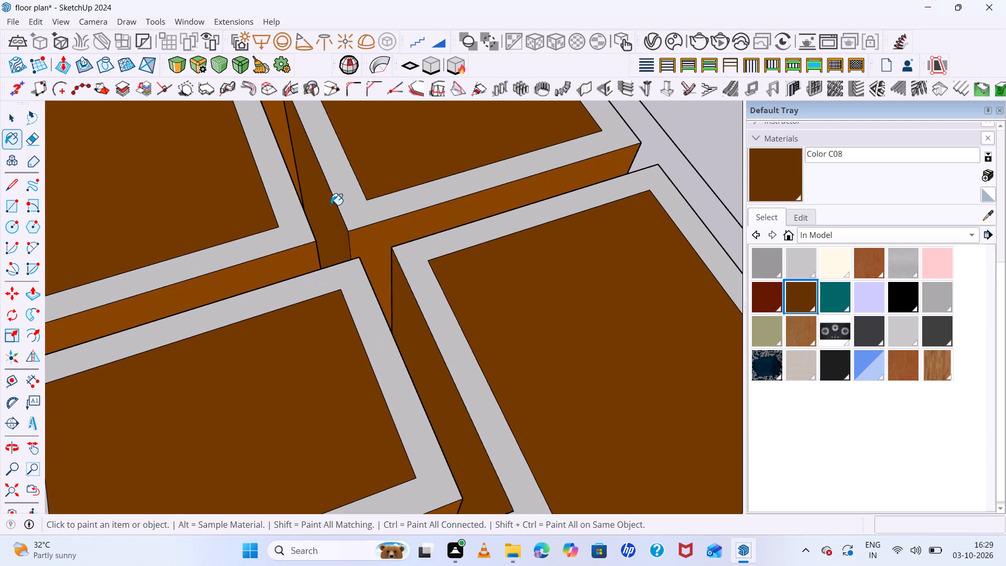
{"action": "scroll", "coordinate": [331, 205], "scroll_direction": "down", "scroll_amount": 20}
{"action": "scroll", "coordinate": [331, 205], "scroll_direction": "down", "scroll_amount": 11}
{"action": "middle_click_drag", "start_coordinate": [447, 233], "coordinate": [408, 241]}
{"action": "scroll", "coordinate": [408, 241], "scroll_direction": "down", "scroll_amount": 13}
{"action": "key", "text": "space"}
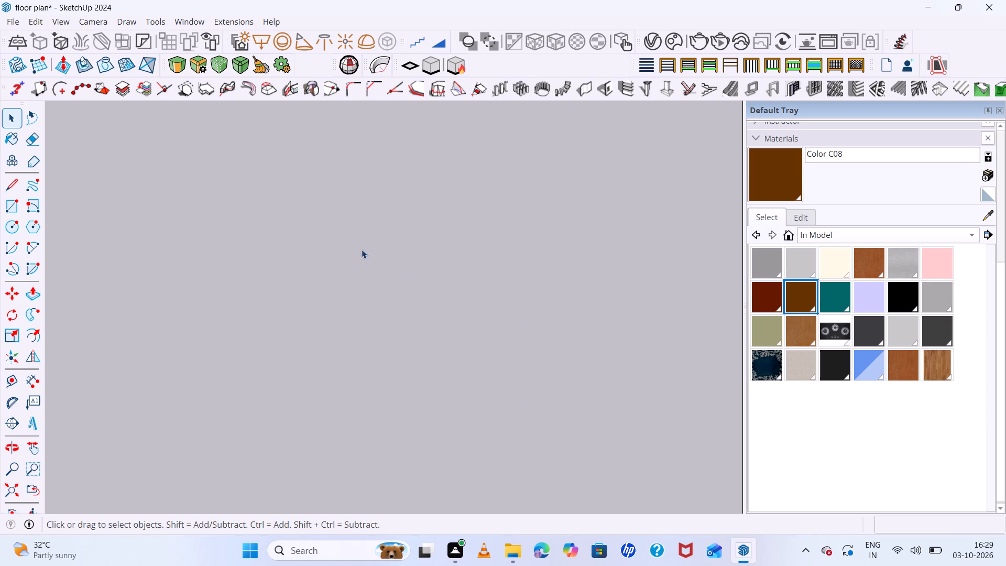
Move the coffee table group about 41' 4" from the floor plan into the walled house model, using the matching entrance corner as reference.
{"action": "scroll", "coordinate": [349, 218], "scroll_direction": "down", "scroll_amount": 16}
{"action": "scroll", "coordinate": [353, 224], "scroll_direction": "down", "scroll_amount": 9}
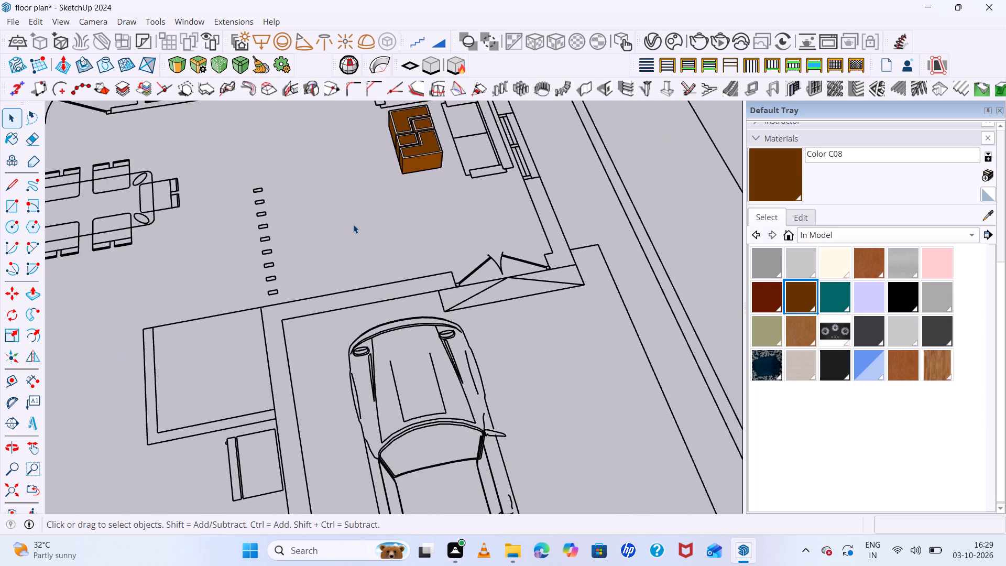
{"action": "scroll", "coordinate": [454, 113], "scroll_direction": "up", "scroll_amount": 9}
{"action": "scroll", "coordinate": [263, 170], "scroll_direction": "up", "scroll_amount": 6}
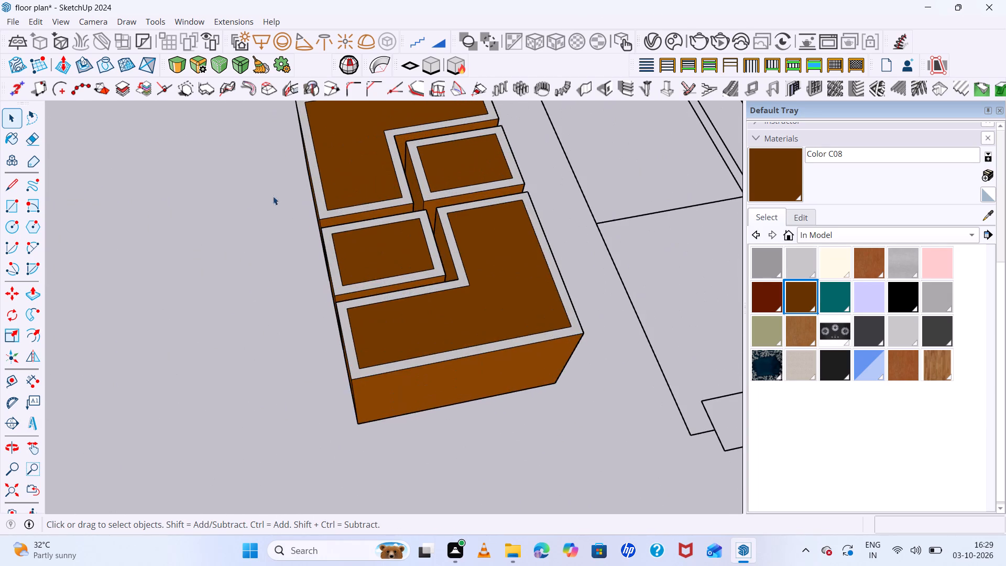
{"action": "scroll", "coordinate": [318, 203], "scroll_direction": "down", "scroll_amount": 8}
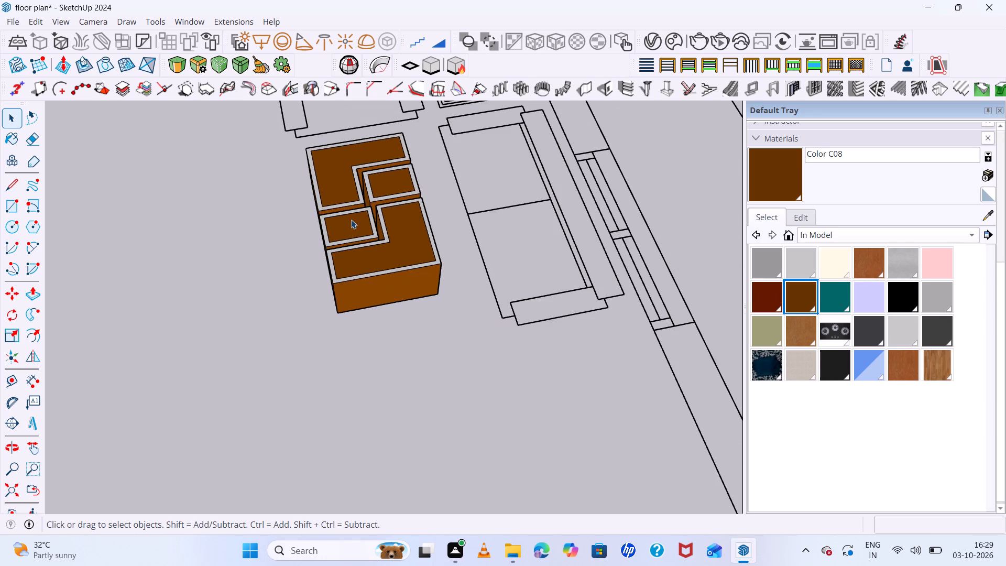
{"action": "scroll", "coordinate": [351, 220], "scroll_direction": "up", "scroll_amount": 7}
{"action": "scroll", "coordinate": [351, 220], "scroll_direction": "down", "scroll_amount": 6}
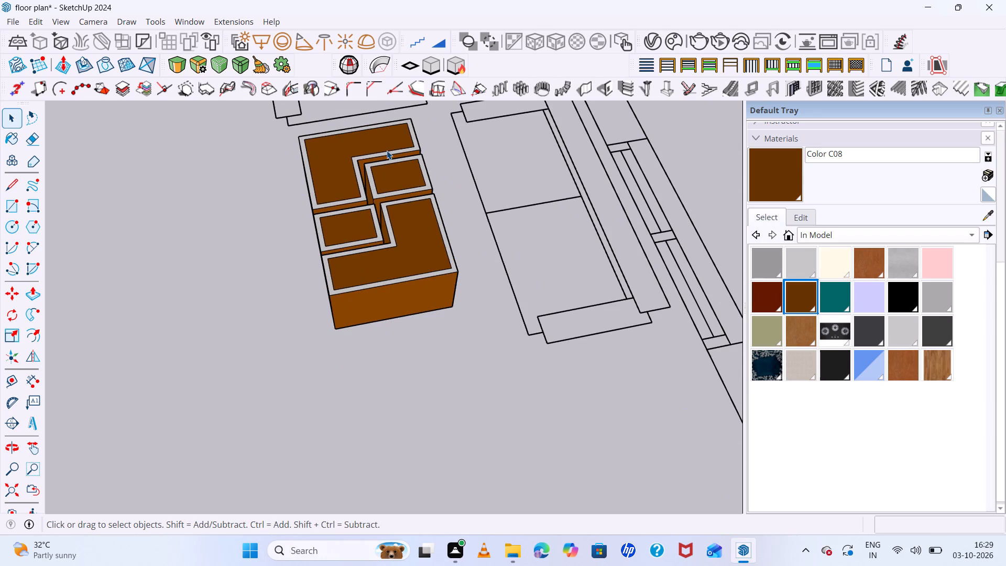
{"action": "left_click", "coordinate": [387, 150]}
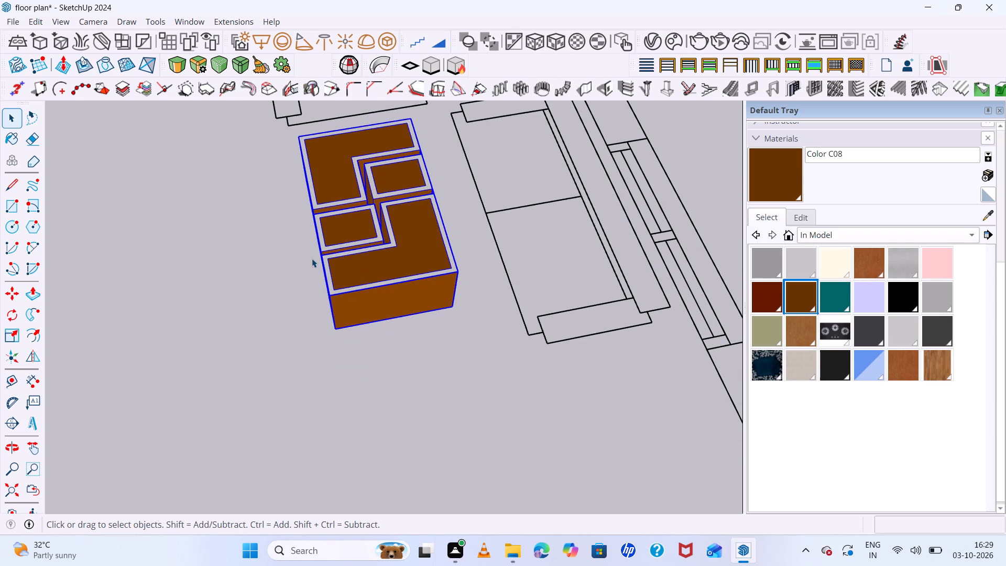
{"action": "scroll", "coordinate": [309, 255], "scroll_direction": "down", "scroll_amount": 12}
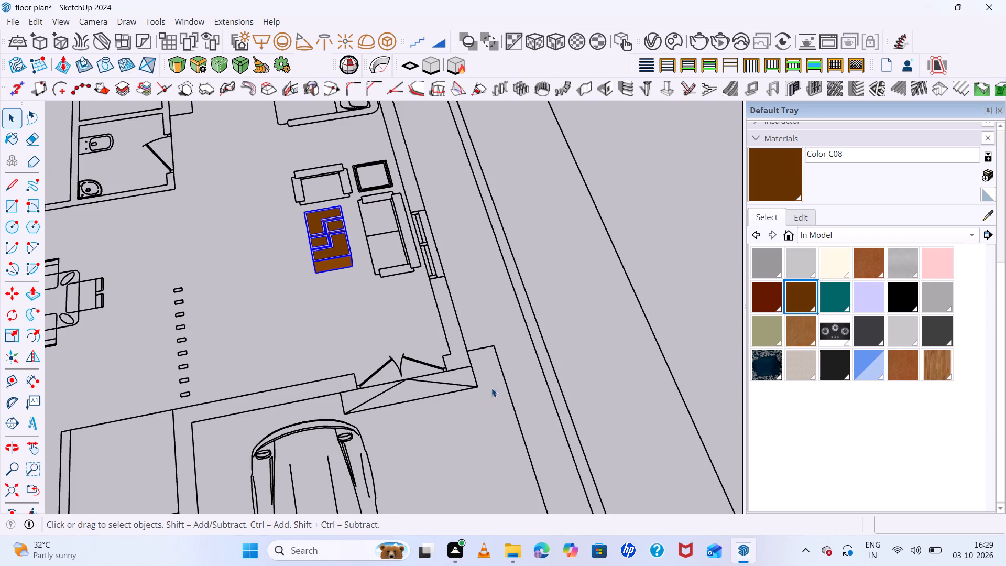
{"action": "key", "text": "m"}
{"action": "left_click", "coordinate": [469, 365]}
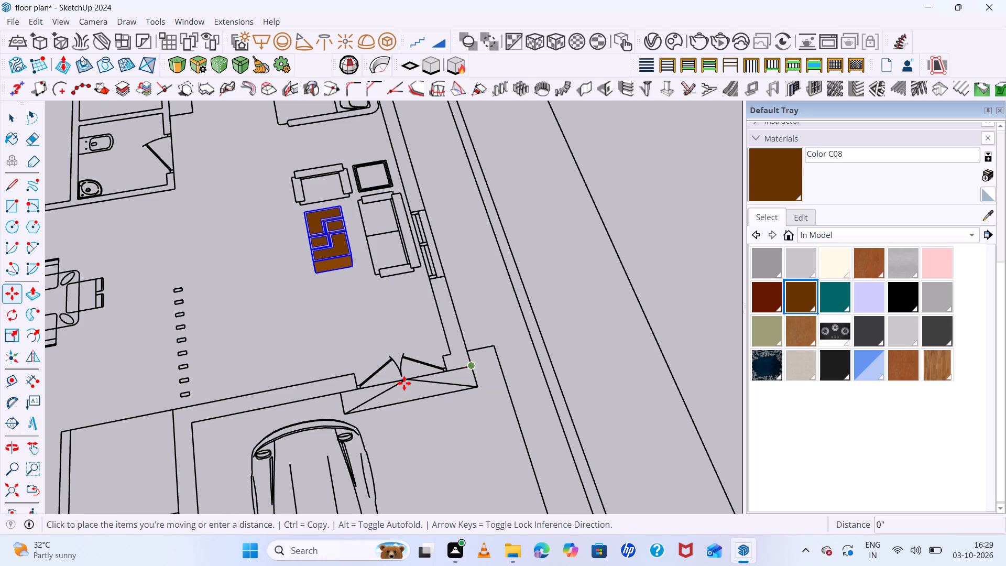
{"action": "scroll", "coordinate": [311, 378], "scroll_direction": "down", "scroll_amount": 7}
{"action": "scroll", "coordinate": [349, 314], "scroll_direction": "down", "scroll_amount": 17}
{"action": "scroll", "coordinate": [367, 301], "scroll_direction": "down", "scroll_amount": 6}
{"action": "scroll", "coordinate": [238, 297], "scroll_direction": "up", "scroll_amount": 1}
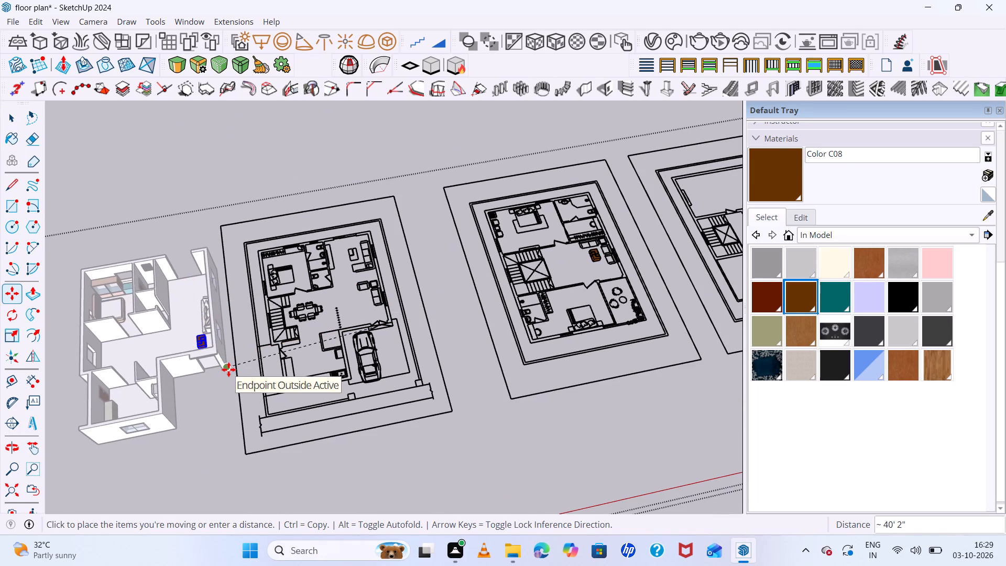
{"action": "scroll", "coordinate": [227, 371], "scroll_direction": "up", "scroll_amount": 12}
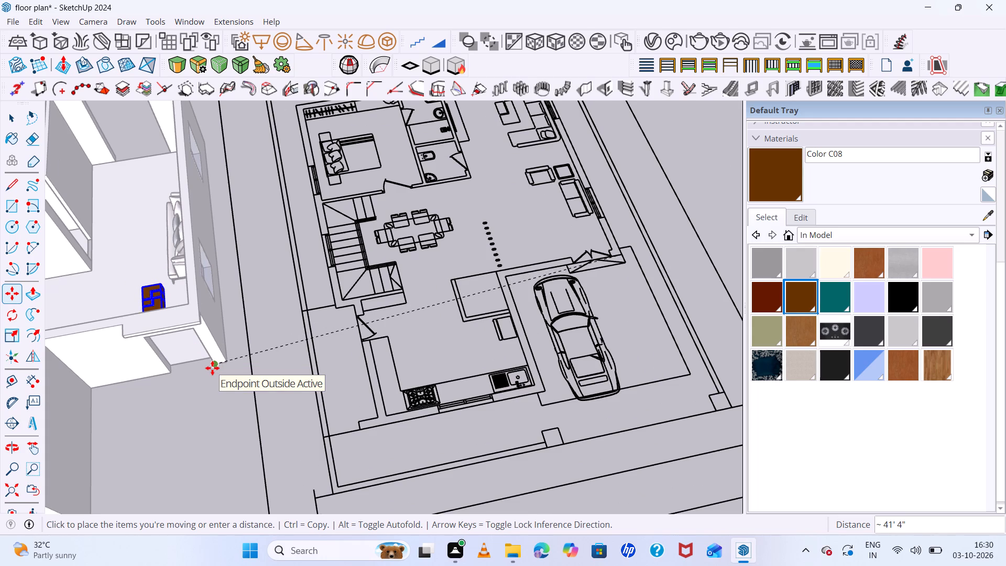
{"action": "left_click", "coordinate": [214, 363]}
{"action": "scroll", "coordinate": [282, 319], "scroll_direction": "down", "scroll_amount": 12}
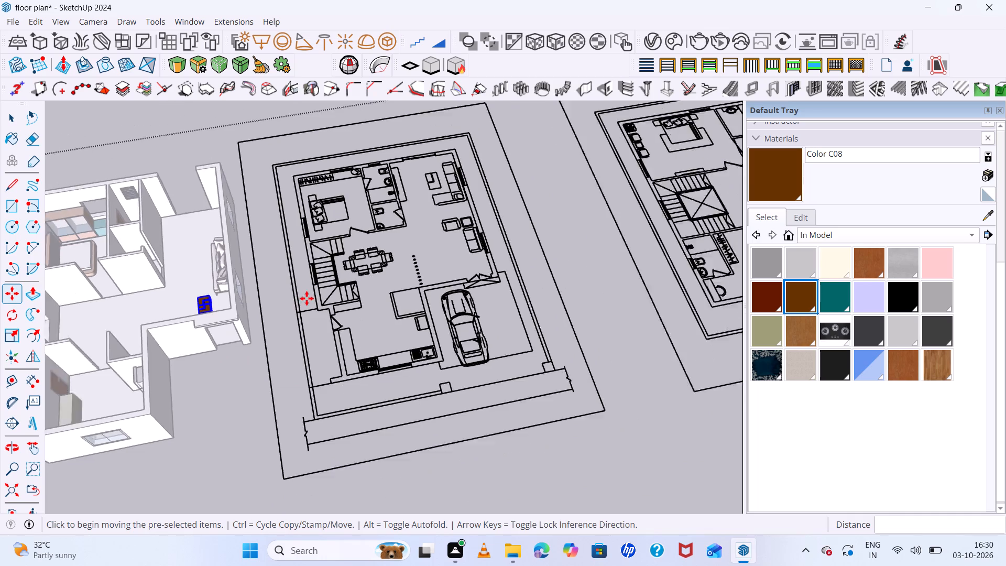
Undo the coffee table group's move into the walled house model.
{"action": "middle_click_drag", "start_coordinate": [250, 311], "coordinate": [274, 356]}
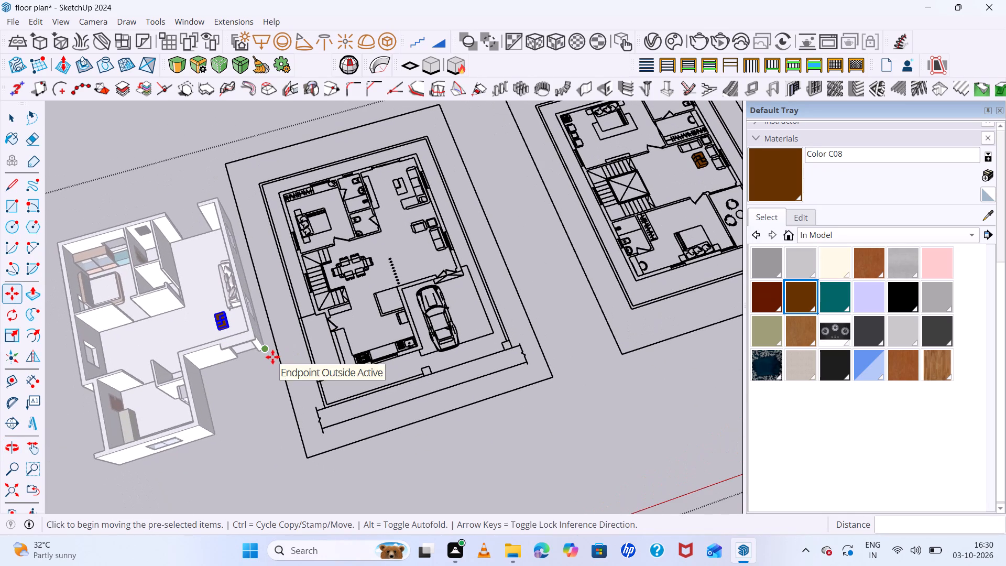
{"action": "key", "text": "ctrl+z"}
{"action": "key", "text": "ctrl+z"}
Examine the coffee table on the floor plan from above and below, checking its underside and the gaps between its blocks.
{"action": "scroll", "coordinate": [450, 241], "scroll_direction": "up", "scroll_amount": 5}
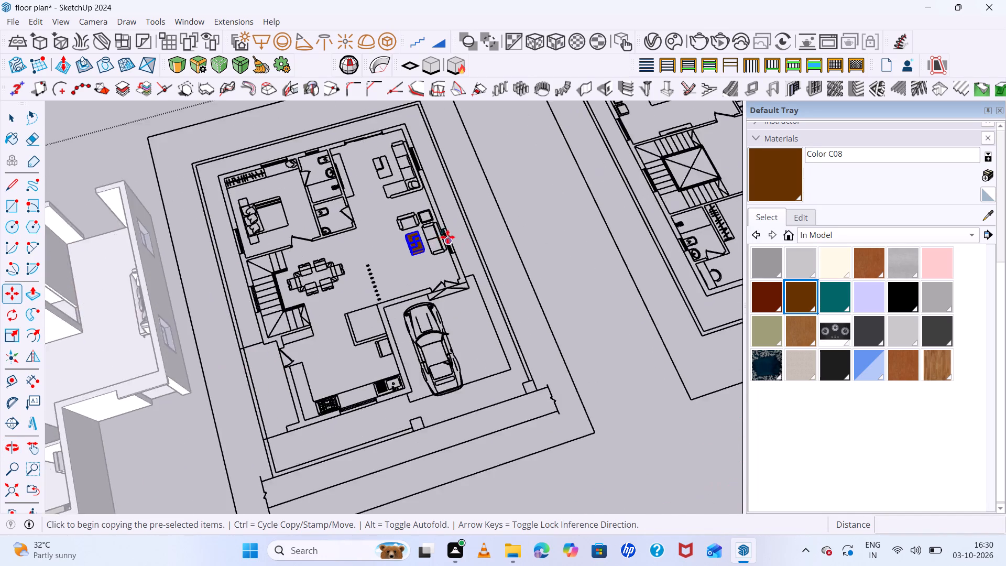
{"action": "scroll", "coordinate": [447, 237], "scroll_direction": "up", "scroll_amount": 8}
{"action": "middle_click_drag", "start_coordinate": [477, 295], "coordinate": [427, 308]}
{"action": "scroll", "coordinate": [418, 252], "scroll_direction": "up", "scroll_amount": 17}
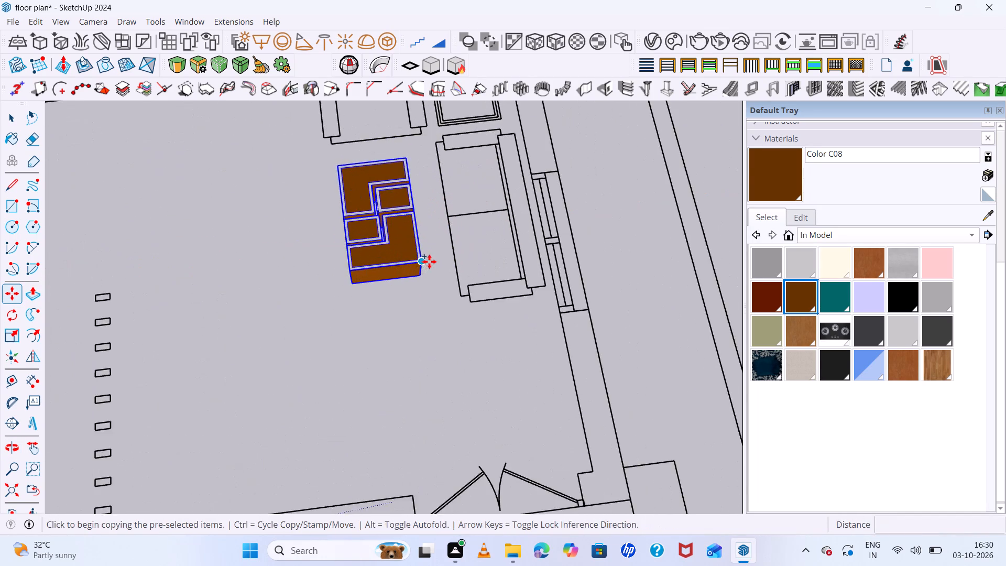
{"action": "middle_click_drag", "start_coordinate": [424, 274], "coordinate": [402, 97]}
{"action": "scroll", "coordinate": [410, 139], "scroll_direction": "down", "scroll_amount": 12}
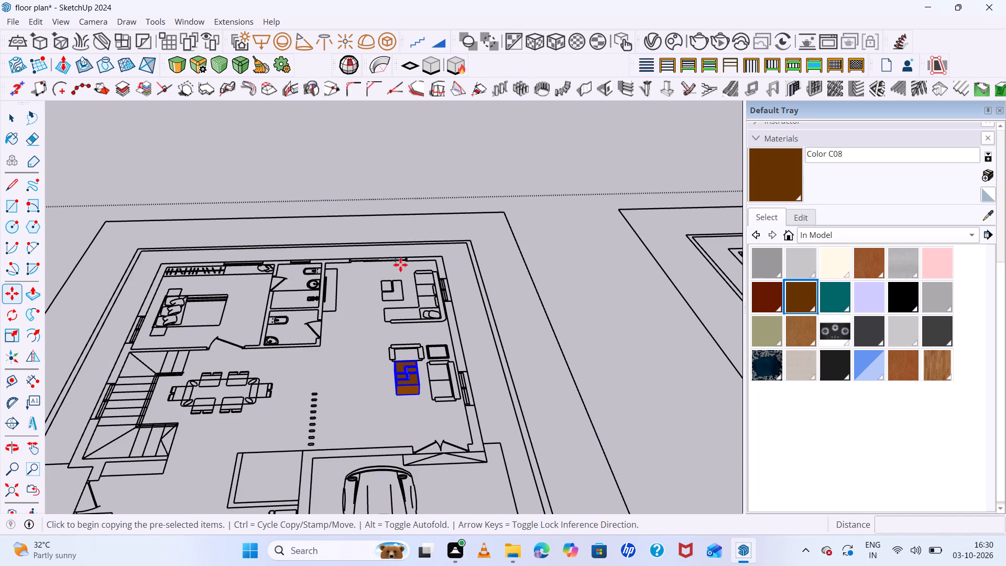
{"action": "middle_click_drag", "start_coordinate": [417, 358], "coordinate": [402, 94]}
{"action": "middle_click_drag", "start_coordinate": [419, 324], "coordinate": [418, 172]}
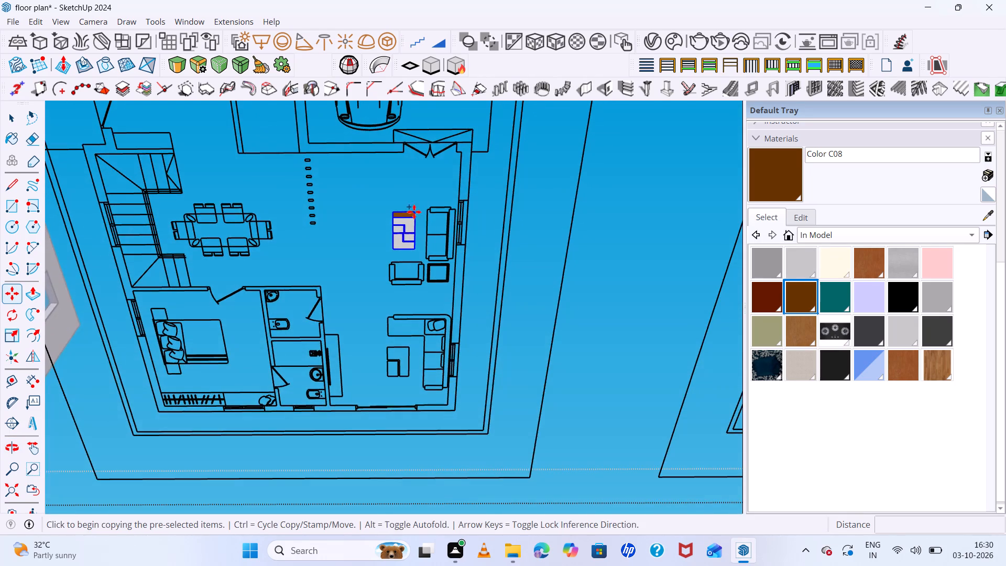
{"action": "scroll", "coordinate": [403, 246], "scroll_direction": "up", "scroll_amount": 17}
{"action": "scroll", "coordinate": [411, 190], "scroll_direction": "up", "scroll_amount": 7}
{"action": "middle_click_drag", "start_coordinate": [405, 234], "coordinate": [410, 251]}
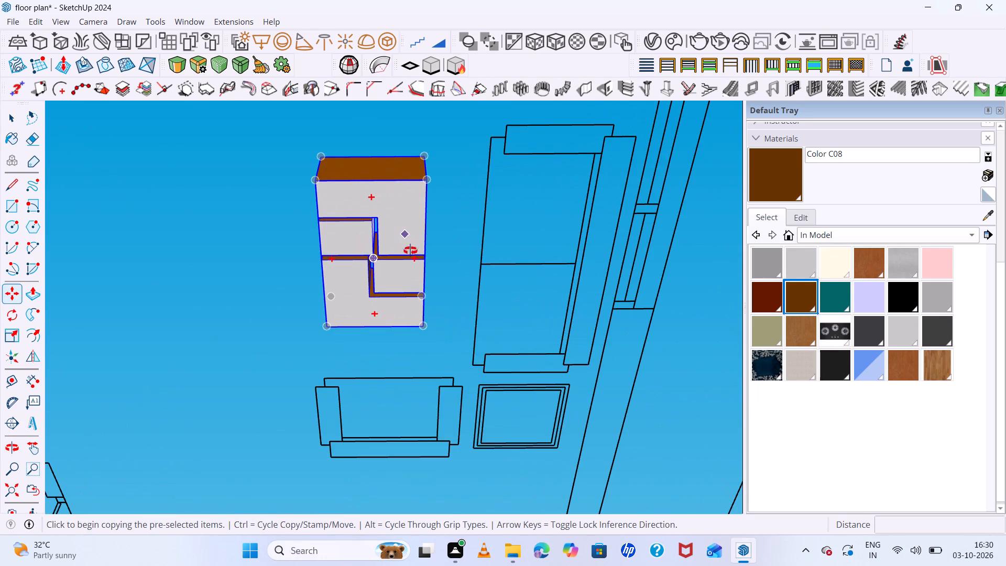
{"action": "middle_click_drag", "start_coordinate": [410, 251], "coordinate": [411, 278]}
{"action": "scroll", "coordinate": [395, 228], "scroll_direction": "up", "scroll_amount": 12}
{"action": "middle_click_drag", "start_coordinate": [400, 189], "coordinate": [403, 144]}
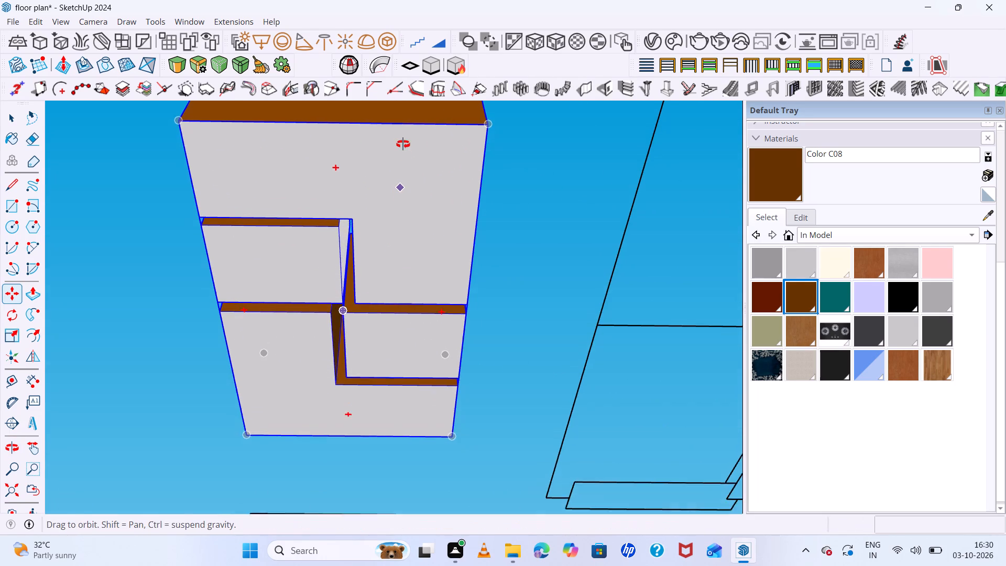
{"action": "middle_click_drag", "start_coordinate": [403, 144], "coordinate": [408, 169]}
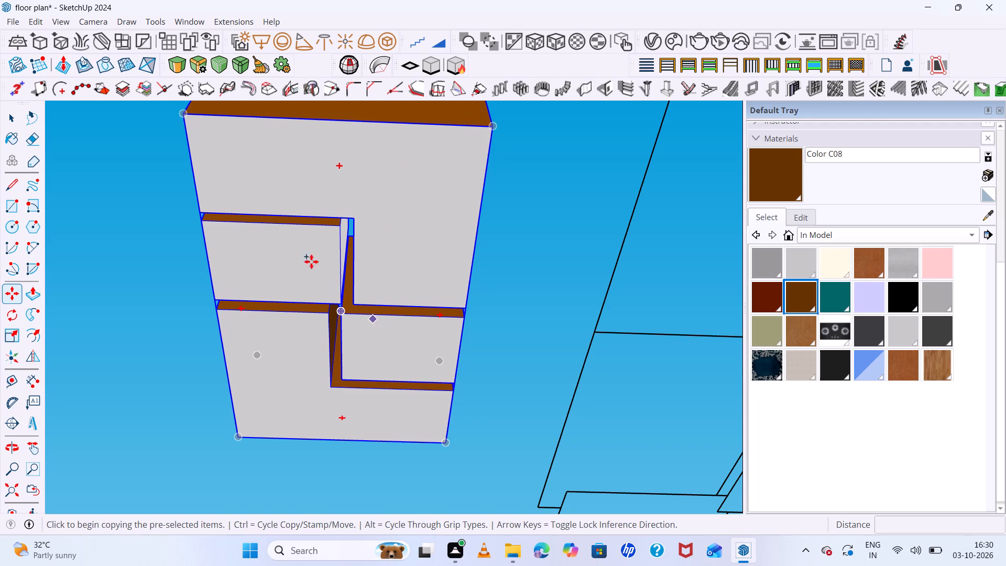
{"action": "scroll", "coordinate": [318, 204], "scroll_direction": "down", "scroll_amount": 20}
{"action": "scroll", "coordinate": [318, 204], "scroll_direction": "down", "scroll_amount": 16}
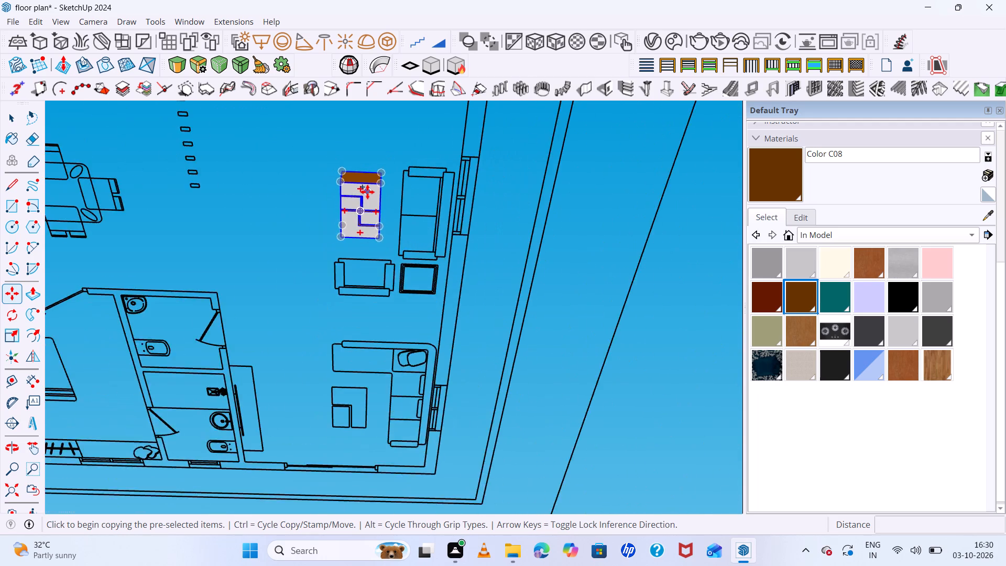
{"action": "scroll", "coordinate": [367, 192], "scroll_direction": "down", "scroll_amount": 7}
{"action": "middle_click_drag", "start_coordinate": [374, 216], "coordinate": [397, 442]}
{"action": "scroll", "coordinate": [381, 215], "scroll_direction": "down", "scroll_amount": 12}
{"action": "middle_click_drag", "start_coordinate": [380, 214], "coordinate": [384, 246]}
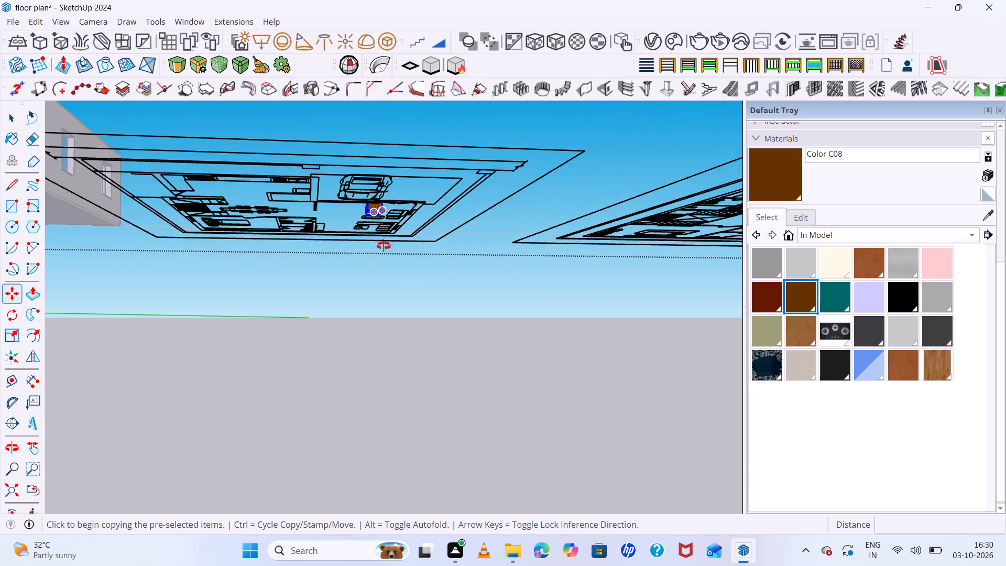
{"action": "middle_click_drag", "start_coordinate": [384, 246], "coordinate": [405, 431]}
{"action": "scroll", "coordinate": [404, 135], "scroll_direction": "down", "scroll_amount": 3}
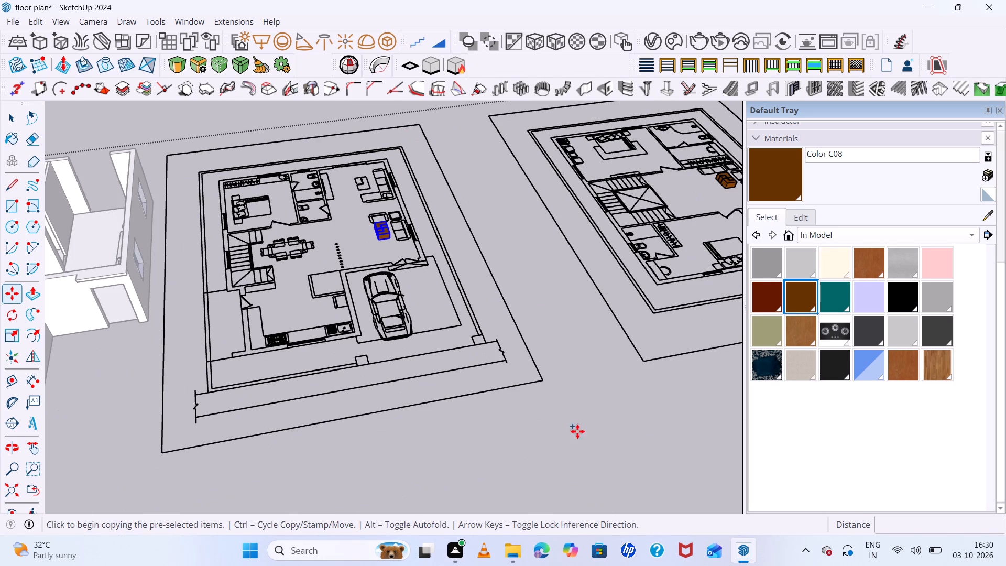
Copy the coffee table about 40' 2" from the floor plan into the walled house model, using the matching entrance corner as reference.
{"action": "scroll", "coordinate": [434, 266], "scroll_direction": "up", "scroll_amount": 5}
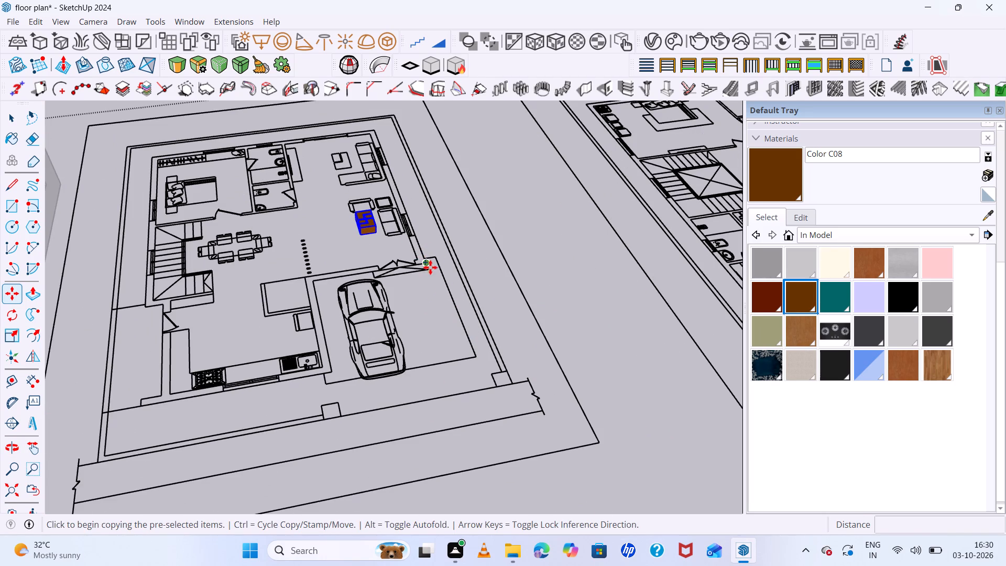
{"action": "scroll", "coordinate": [427, 261], "scroll_direction": "up", "scroll_amount": 6}
{"action": "left_click", "coordinate": [426, 260]}
{"action": "scroll", "coordinate": [370, 190], "scroll_direction": "down", "scroll_amount": 2}
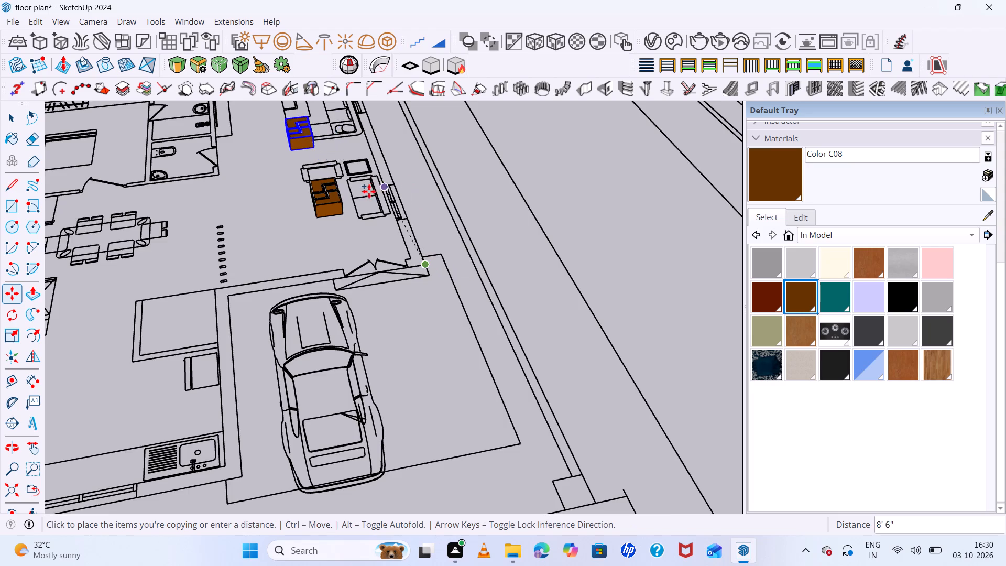
{"action": "scroll", "coordinate": [369, 191], "scroll_direction": "down", "scroll_amount": 17}
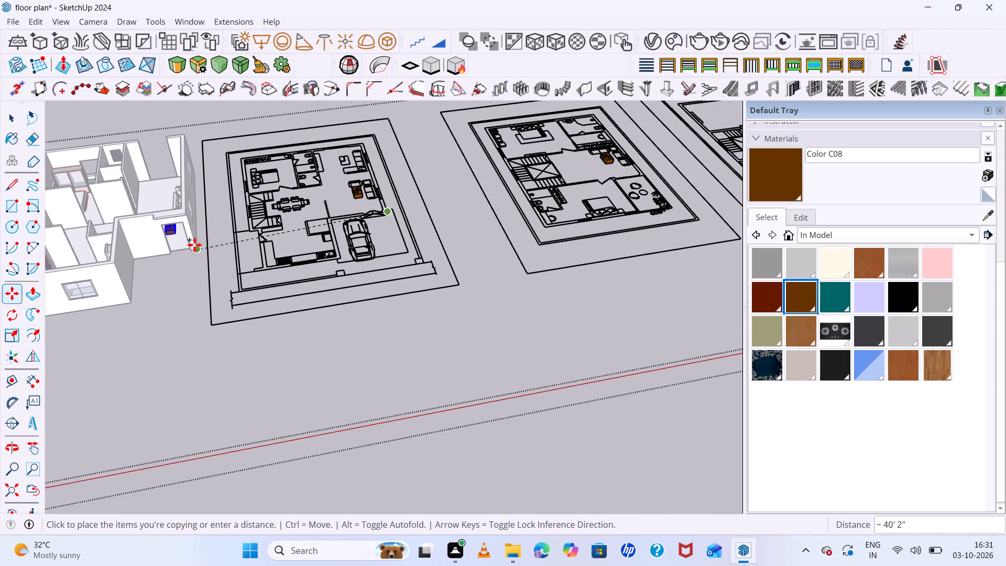
{"action": "double_click", "coordinate": [198, 251]}
{"action": "scroll", "coordinate": [199, 210], "scroll_direction": "down", "scroll_amount": 7}
{"action": "middle_click_drag", "start_coordinate": [251, 241], "coordinate": [303, 299]}
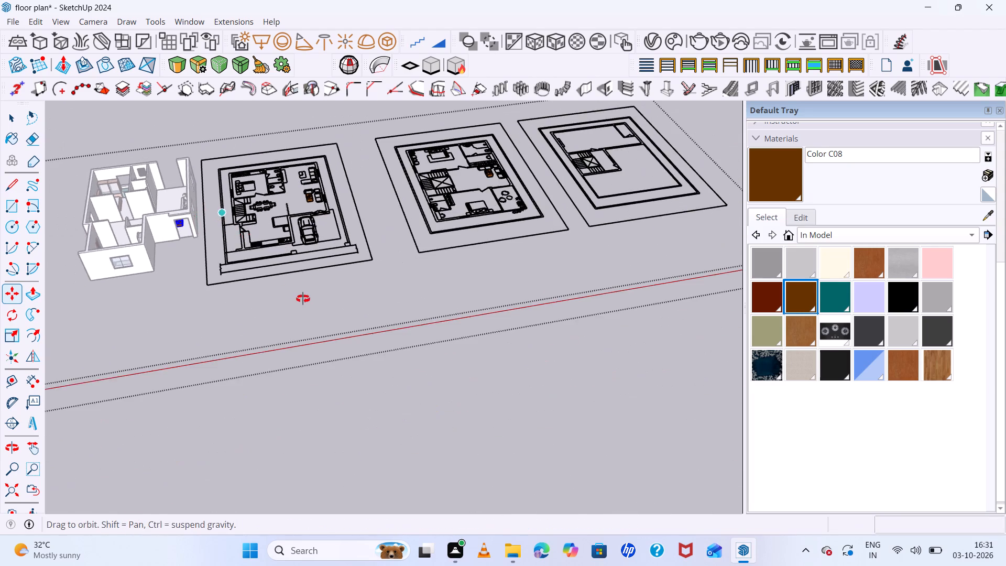
{"action": "middle_click_drag", "start_coordinate": [303, 299], "coordinate": [305, 302]}
{"action": "middle_click", "coordinate": [305, 302]}
{"action": "scroll", "coordinate": [132, 253], "scroll_direction": "up", "scroll_amount": 16}
{"action": "scroll", "coordinate": [115, 251], "scroll_direction": "up", "scroll_amount": 6}
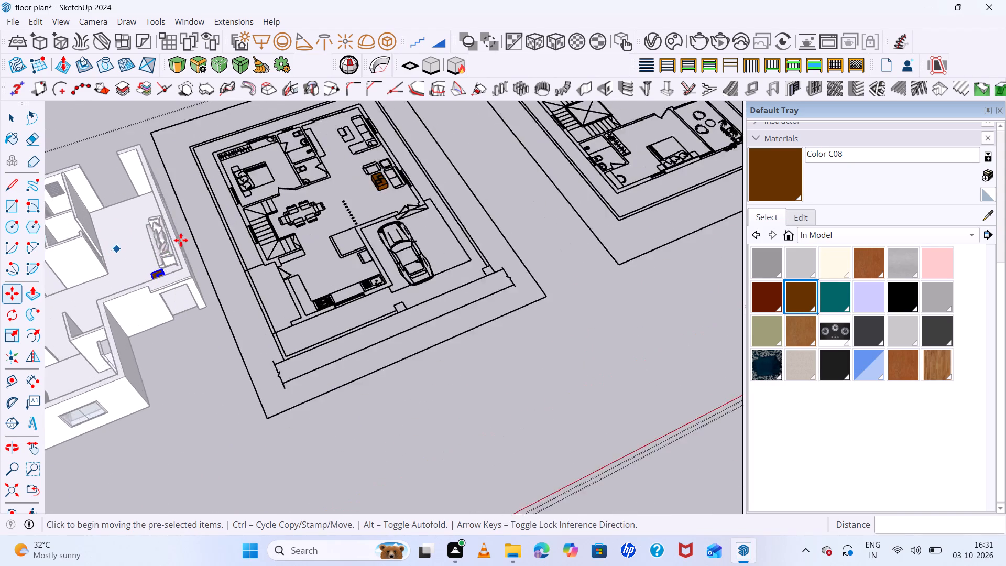
{"action": "scroll", "coordinate": [181, 240], "scroll_direction": "up", "scroll_amount": 5}
{"action": "scroll", "coordinate": [138, 222], "scroll_direction": "down", "scroll_amount": 6}
{"action": "scroll", "coordinate": [187, 212], "scroll_direction": "down", "scroll_amount": 11}
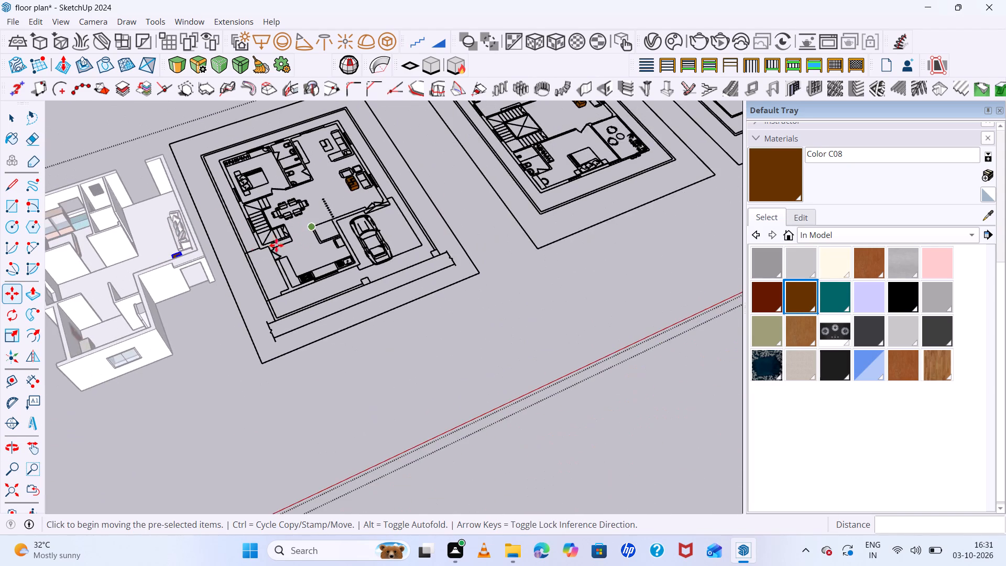
{"action": "scroll", "coordinate": [226, 252], "scroll_direction": "down", "scroll_amount": 5}
{"action": "scroll", "coordinate": [169, 244], "scroll_direction": "up", "scroll_amount": 12}
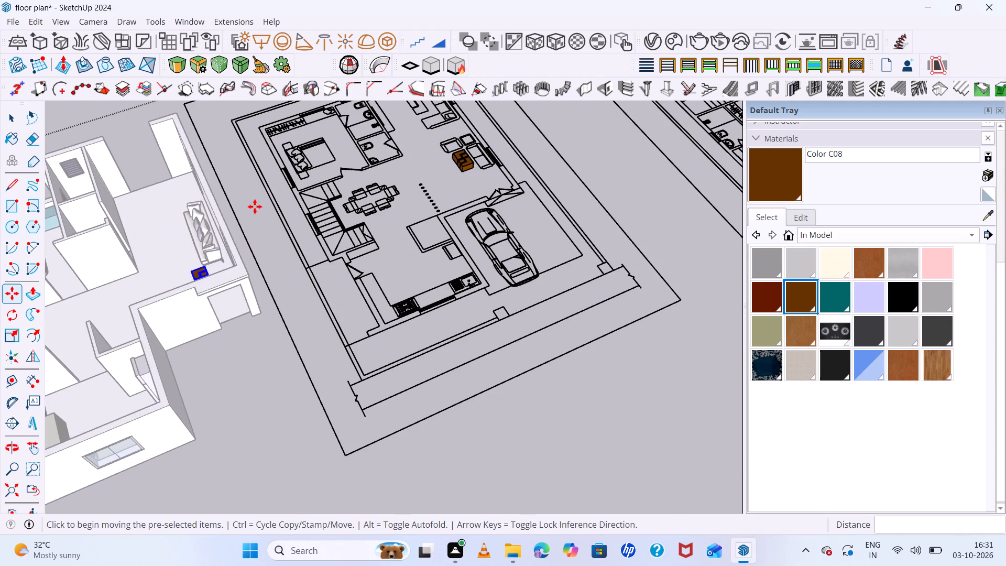
Deselect the copied coffee table and close the open floor plan group.
{"action": "key", "text": "space"}
{"action": "left_click", "coordinate": [255, 206]}
{"action": "scroll", "coordinate": [202, 238], "scroll_direction": "up", "scroll_amount": 12}
{"action": "left_click", "coordinate": [312, 193]}
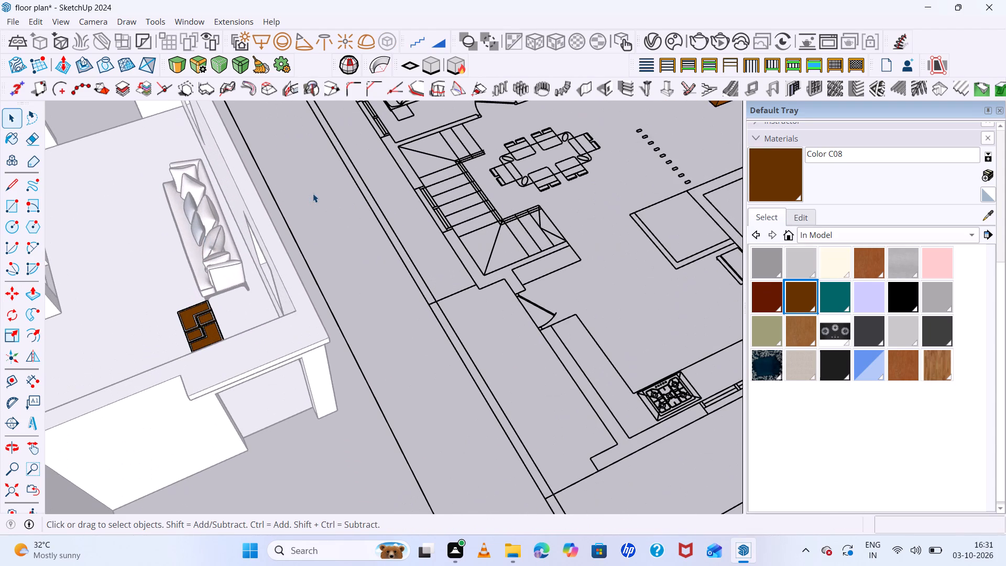
{"action": "scroll", "coordinate": [313, 192], "scroll_direction": "down", "scroll_amount": 12}
{"action": "left_click", "coordinate": [325, 322]}
{"action": "scroll", "coordinate": [326, 323], "scroll_direction": "down", "scroll_amount": 7}
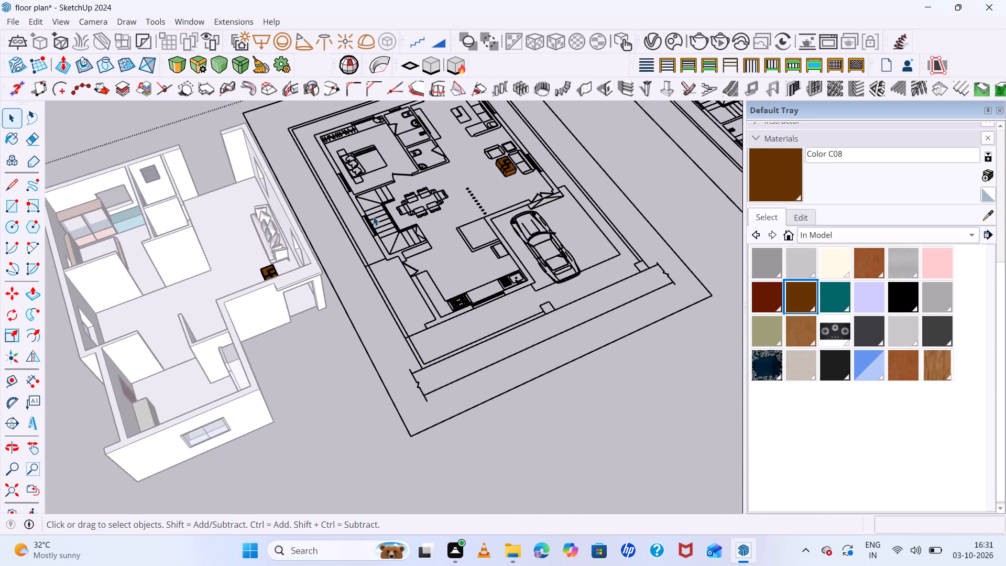
{"action": "scroll", "coordinate": [374, 215], "scroll_direction": "down", "scroll_amount": 7}
{"action": "double_click", "coordinate": [128, 149]}
{"action": "scroll", "coordinate": [268, 231], "scroll_direction": "down", "scroll_amount": 5}
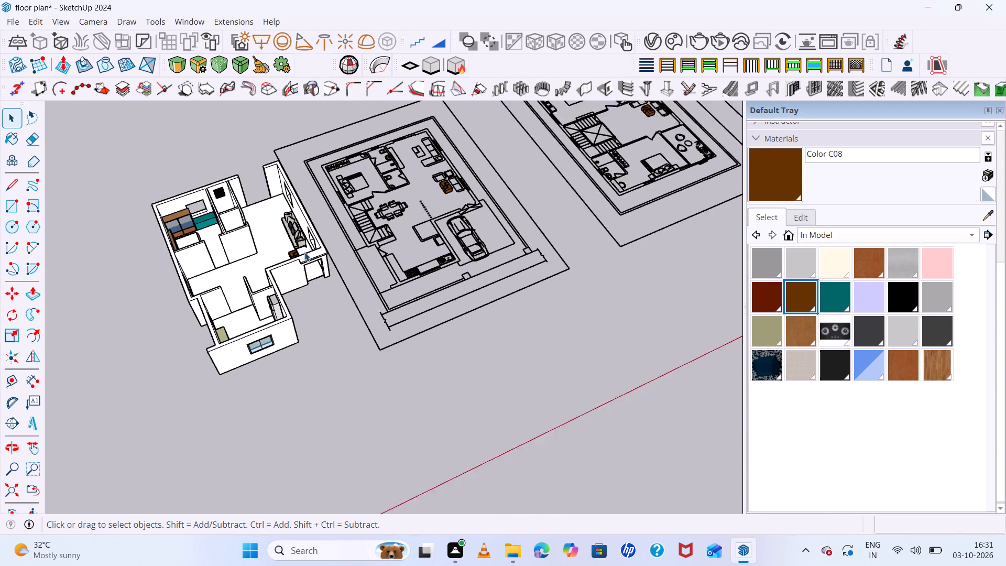
{"action": "scroll", "coordinate": [306, 253], "scroll_direction": "up", "scroll_amount": 11}
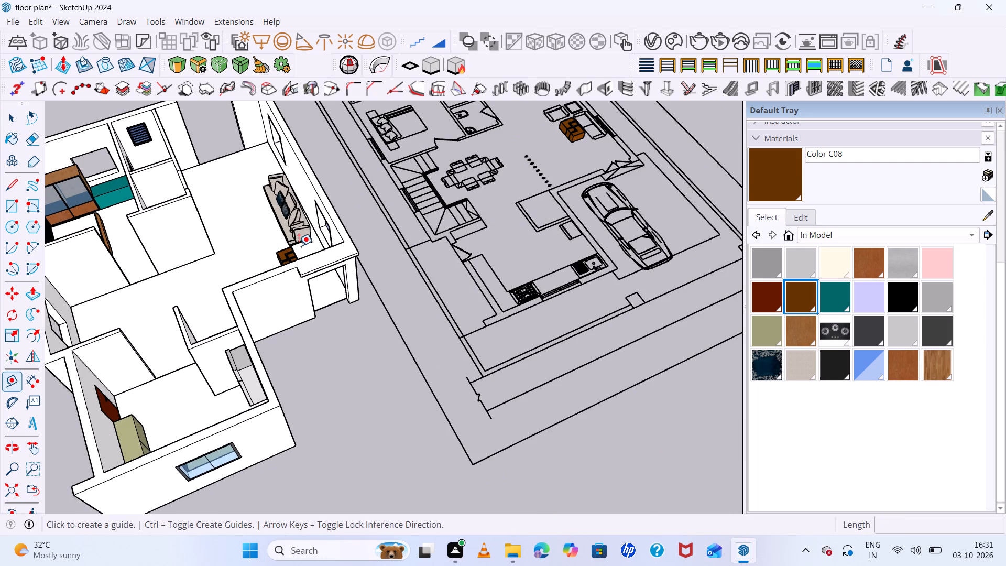
{"action": "key", "text": "Escape"}
Move the sofa from the house model's living area about 39' 7" onto the floor plan, beside the coffee table.
{"action": "scroll", "coordinate": [203, 215], "scroll_direction": "down", "scroll_amount": 4}
{"action": "middle_click_drag", "start_coordinate": [301, 258], "coordinate": [319, 383]}
{"action": "scroll", "coordinate": [253, 247], "scroll_direction": "up", "scroll_amount": 8}
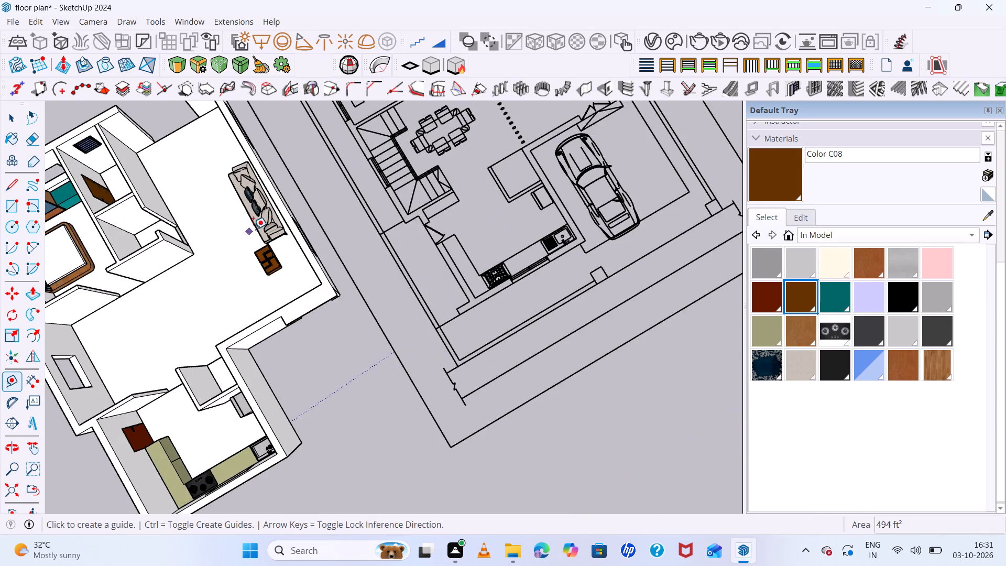
{"action": "scroll", "coordinate": [253, 229], "scroll_direction": "up", "scroll_amount": 1}
{"action": "key", "text": "space"}
{"action": "left_click", "coordinate": [271, 214]}
{"action": "key", "text": "m"}
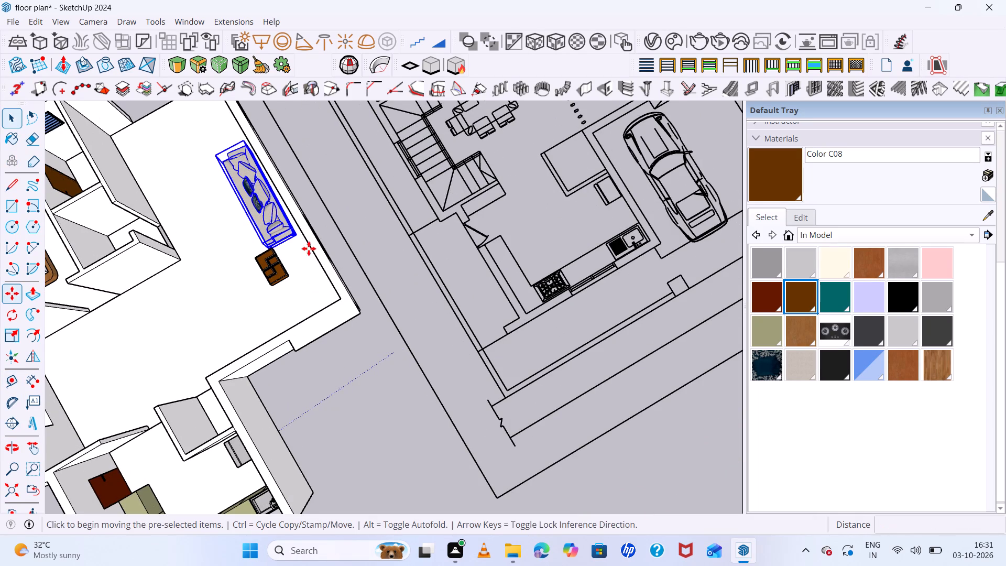
{"action": "left_click", "coordinate": [288, 234]}
{"action": "scroll", "coordinate": [456, 186], "scroll_direction": "down", "scroll_amount": 14}
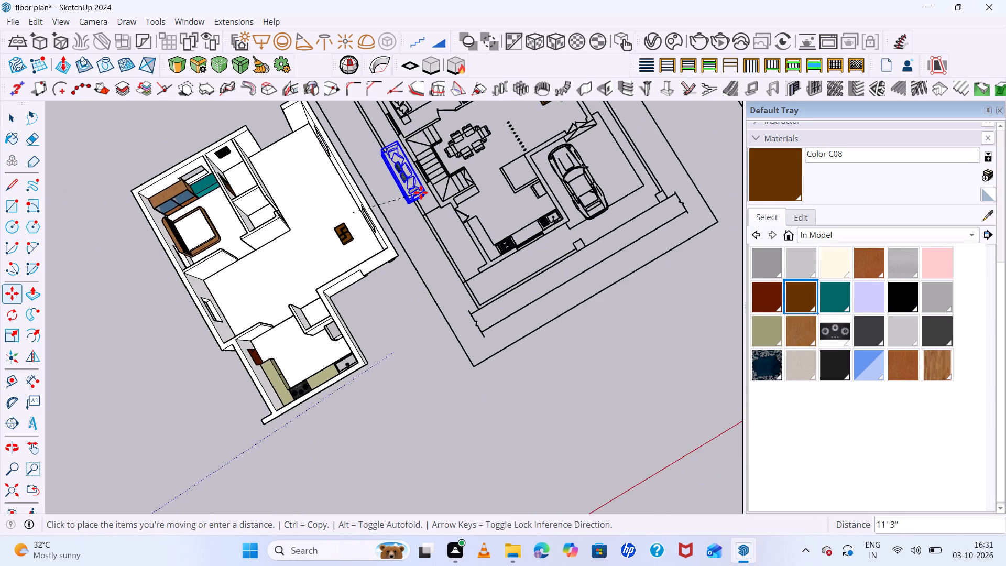
{"action": "scroll", "coordinate": [421, 192], "scroll_direction": "down", "scroll_amount": 10}
{"action": "scroll", "coordinate": [506, 136], "scroll_direction": "up", "scroll_amount": 11}
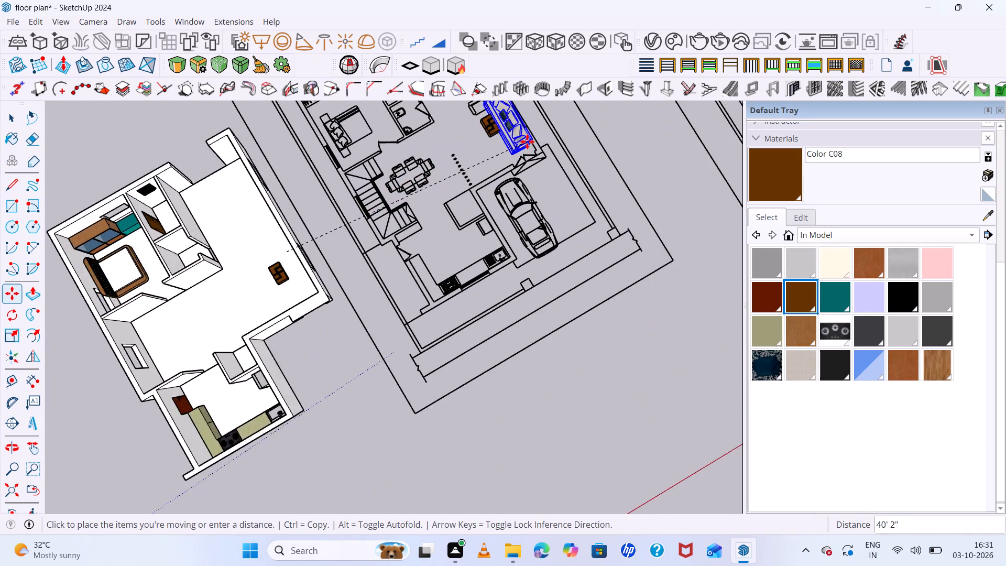
{"action": "scroll", "coordinate": [527, 141], "scroll_direction": "up", "scroll_amount": 5}
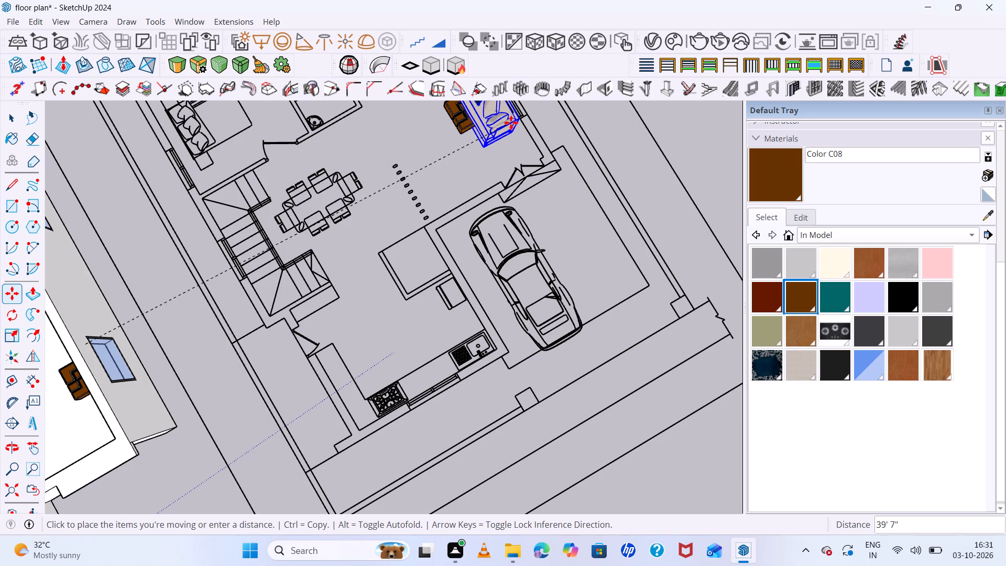
{"action": "left_click", "coordinate": [511, 122]}
Move the sofa by its bottom back corner about 3' 3" over the drawn sofa outline against the living area's window wall.
{"action": "scroll", "coordinate": [530, 168], "scroll_direction": "down", "scroll_amount": 5}
{"action": "middle_click_drag", "start_coordinate": [532, 204], "coordinate": [256, 43]}
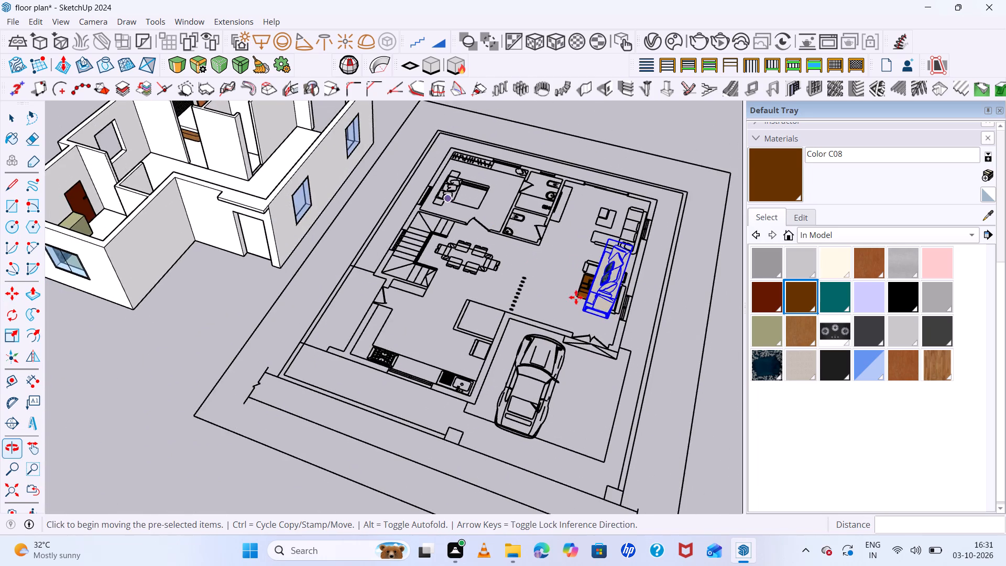
{"action": "scroll", "coordinate": [654, 342], "scroll_direction": "down", "scroll_amount": 6}
{"action": "middle_click_drag", "start_coordinate": [644, 327], "coordinate": [510, 127]}
{"action": "scroll", "coordinate": [630, 213], "scroll_direction": "up", "scroll_amount": 5}
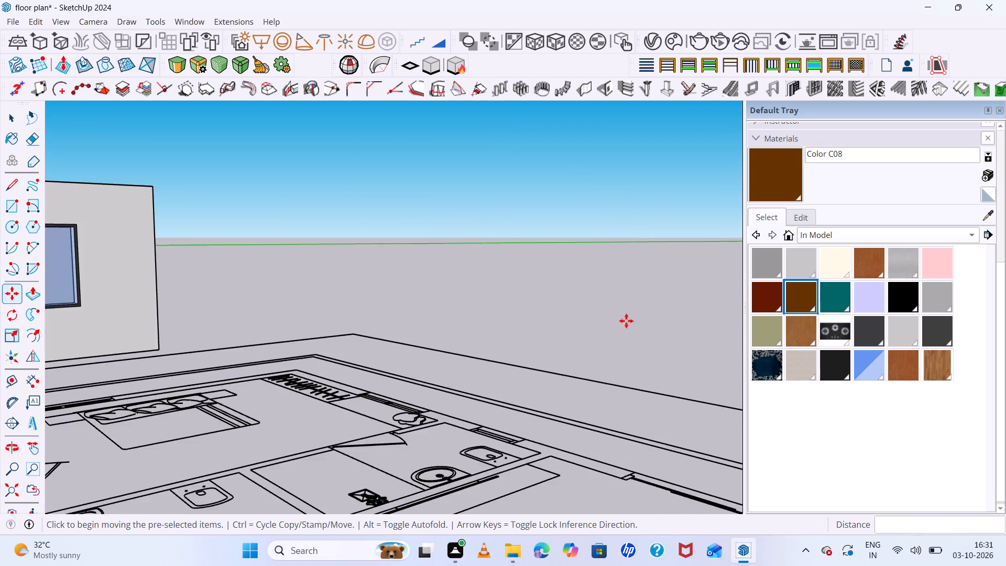
{"action": "scroll", "coordinate": [627, 324], "scroll_direction": "up", "scroll_amount": 4}
{"action": "scroll", "coordinate": [562, 247], "scroll_direction": "down", "scroll_amount": 9}
{"action": "scroll", "coordinate": [553, 258], "scroll_direction": "up", "scroll_amount": 16}
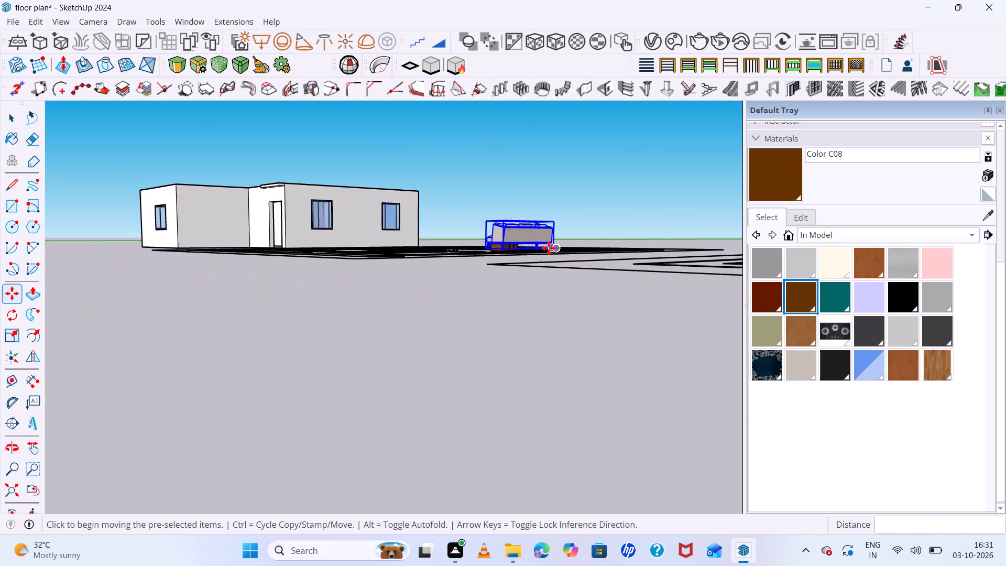
{"action": "scroll", "coordinate": [549, 248], "scroll_direction": "up", "scroll_amount": 7}
{"action": "middle_click_drag", "start_coordinate": [548, 282], "coordinate": [549, 350]}
{"action": "middle_click", "coordinate": [549, 350]}
{"action": "middle_click", "coordinate": [549, 350]}
{"action": "middle_click", "coordinate": [549, 350]}
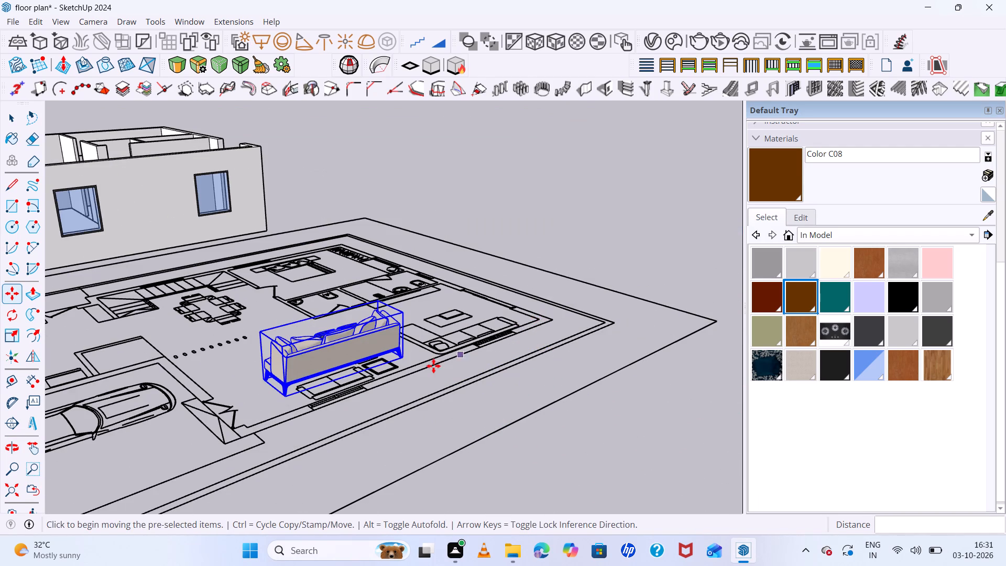
{"action": "left_click", "coordinate": [402, 356]}
{"action": "scroll", "coordinate": [372, 375], "scroll_direction": "up", "scroll_amount": 4}
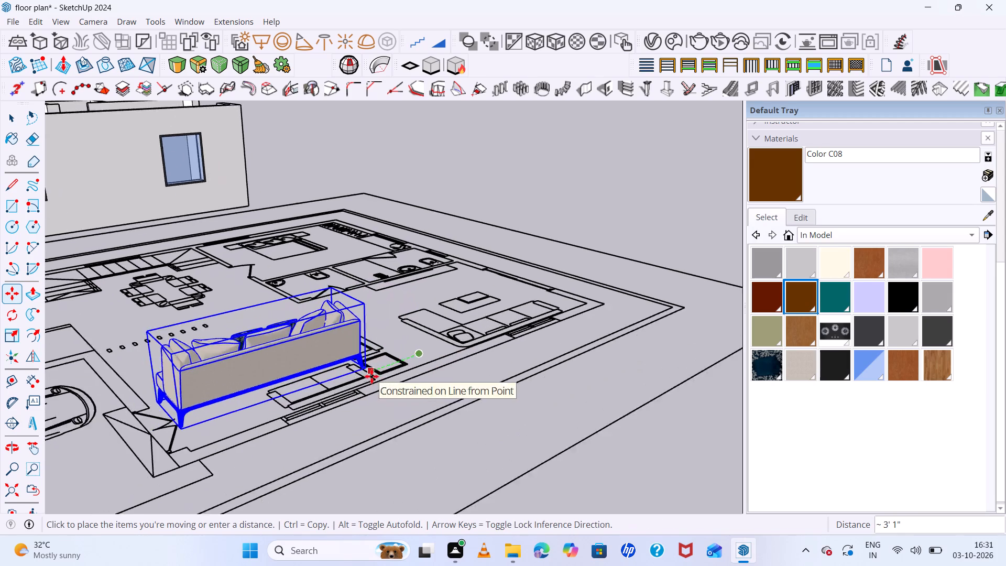
{"action": "scroll", "coordinate": [371, 376], "scroll_direction": "up", "scroll_amount": 13}
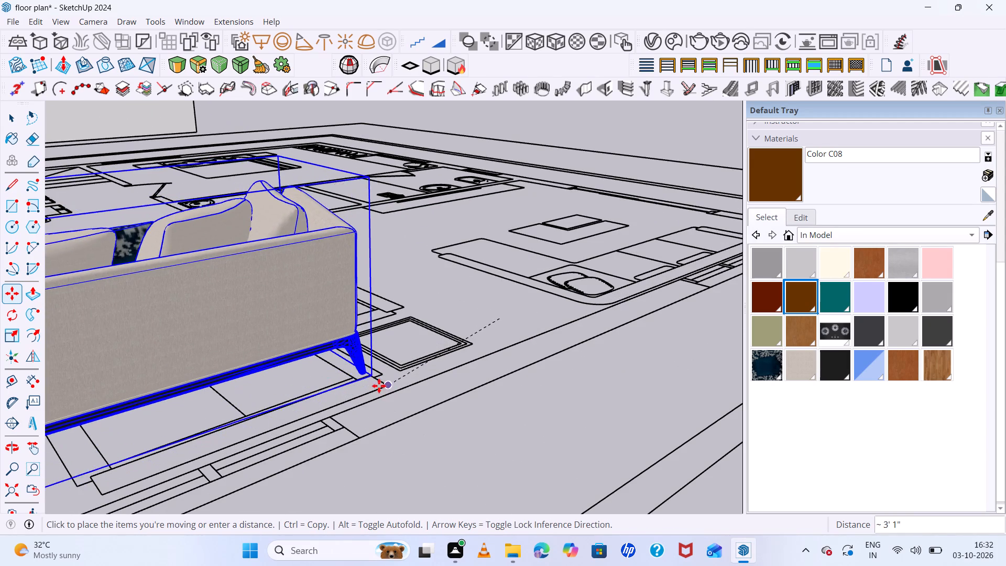
{"action": "left_click", "coordinate": [412, 397]}
{"action": "scroll", "coordinate": [432, 263], "scroll_direction": "down", "scroll_amount": 17}
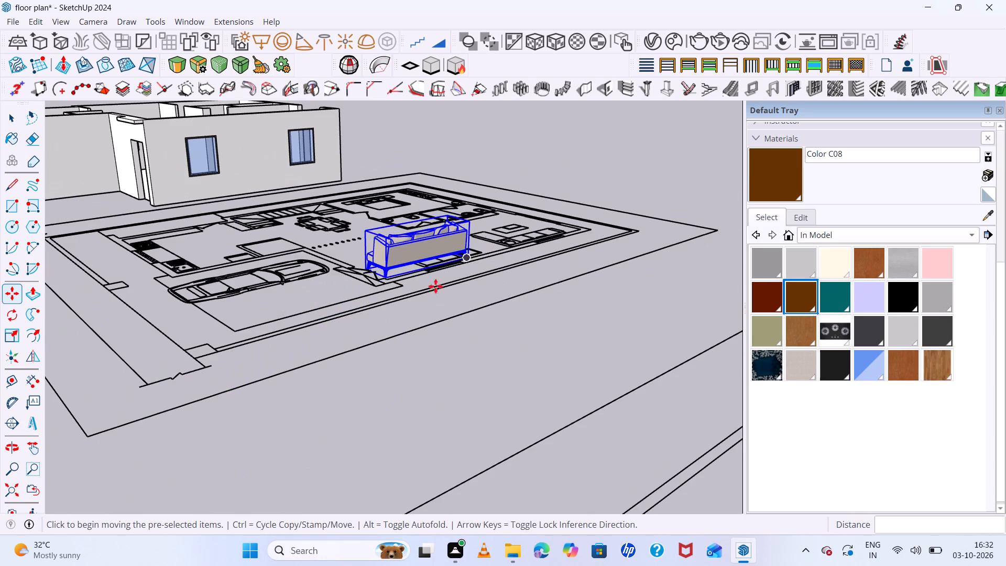
Move the sofa about 42' 4" from the floor plan into the walled house model, using the matching entrance corner as reference.
{"action": "middle_click_drag", "start_coordinate": [392, 285], "coordinate": [421, 347]}
{"action": "scroll", "coordinate": [430, 352], "scroll_direction": "down", "scroll_amount": 5}
{"action": "scroll", "coordinate": [454, 376], "scroll_direction": "up", "scroll_amount": 3}
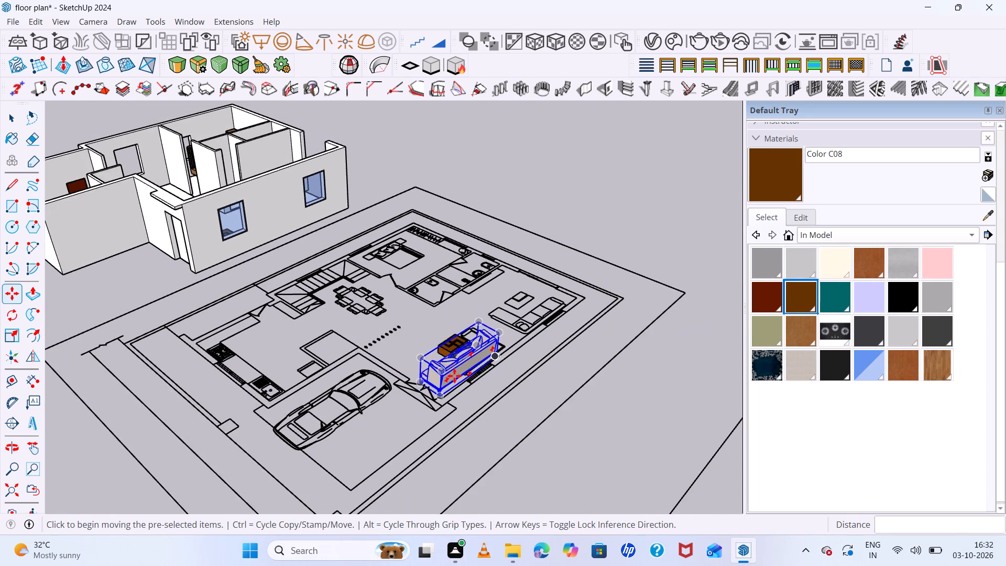
{"action": "scroll", "coordinate": [454, 376], "scroll_direction": "up", "scroll_amount": 2}
{"action": "middle_click_drag", "start_coordinate": [442, 382], "coordinate": [452, 386]}
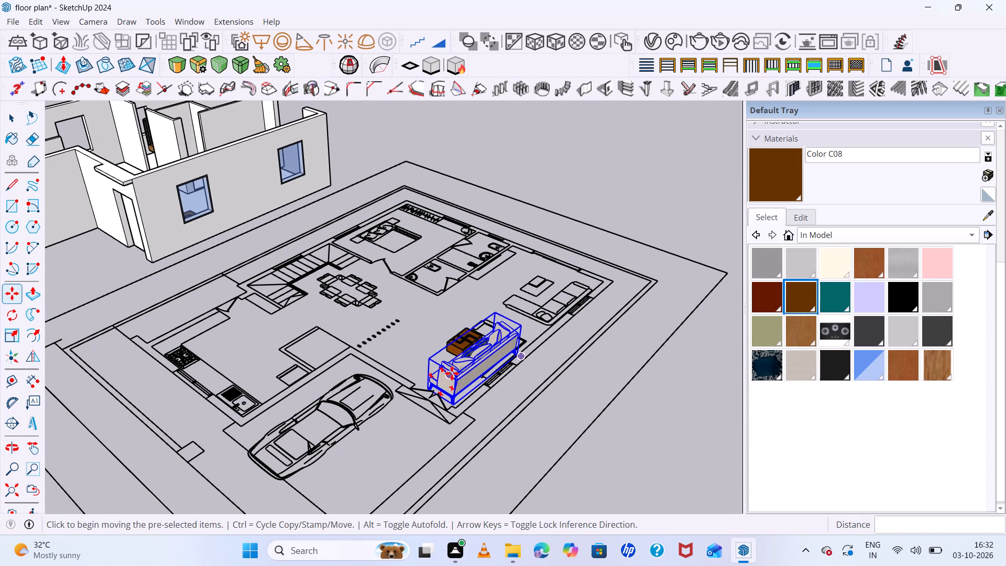
{"action": "left_click_drag", "start_coordinate": [454, 419], "coordinate": [456, 402]}
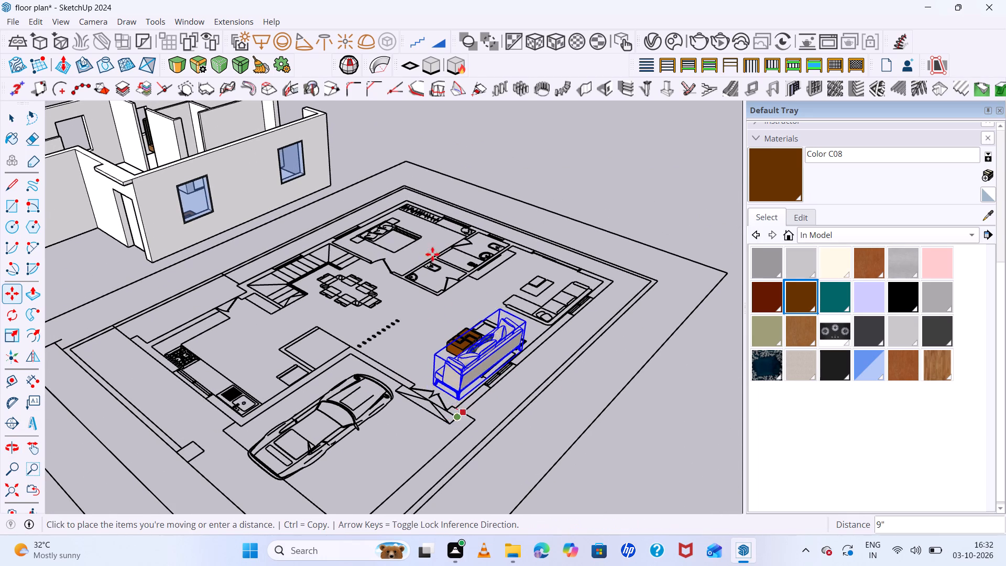
{"action": "scroll", "coordinate": [383, 177], "scroll_direction": "down", "scroll_amount": 7}
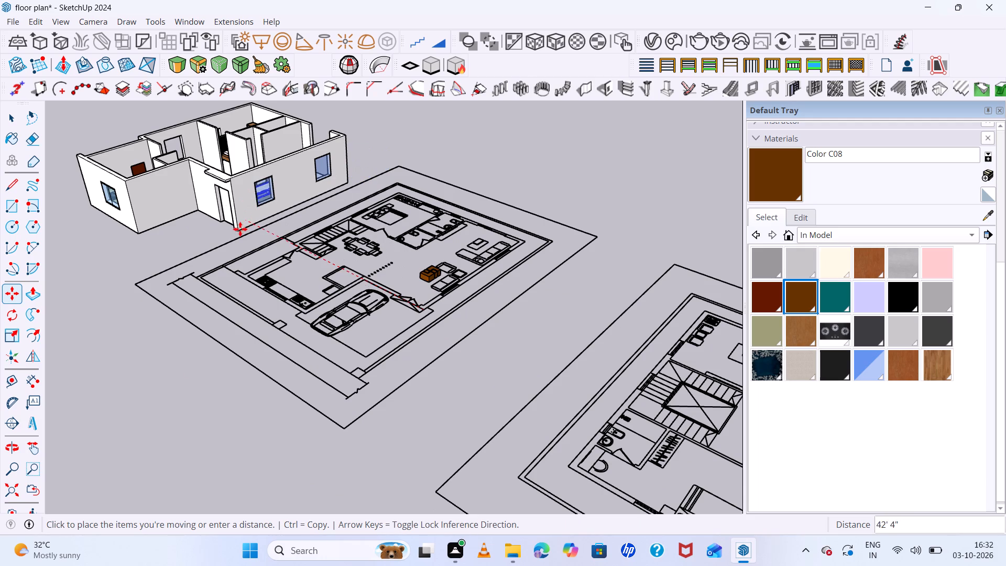
{"action": "left_click", "coordinate": [240, 229]}
Move the sofa about 6' 7" along the window wall, away from the entrance wall and fully into the living area.
{"action": "middle_click_drag", "start_coordinate": [291, 217], "coordinate": [458, 300]}
{"action": "scroll", "coordinate": [278, 213], "scroll_direction": "down", "scroll_amount": 7}
{"action": "scroll", "coordinate": [275, 280], "scroll_direction": "up", "scroll_amount": 3}
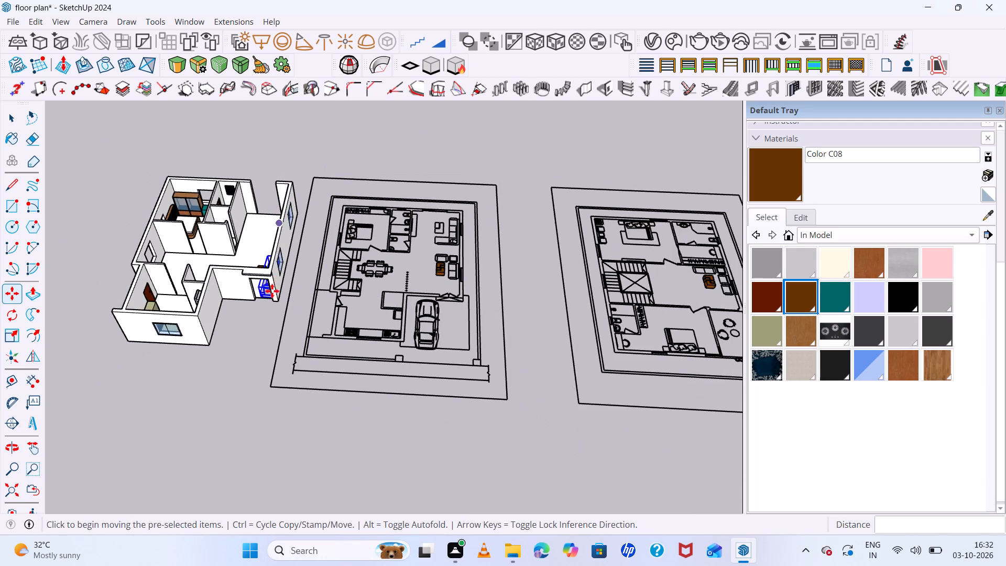
{"action": "scroll", "coordinate": [272, 291], "scroll_direction": "up", "scroll_amount": 9}
{"action": "middle_click_drag", "start_coordinate": [242, 242], "coordinate": [364, 258]}
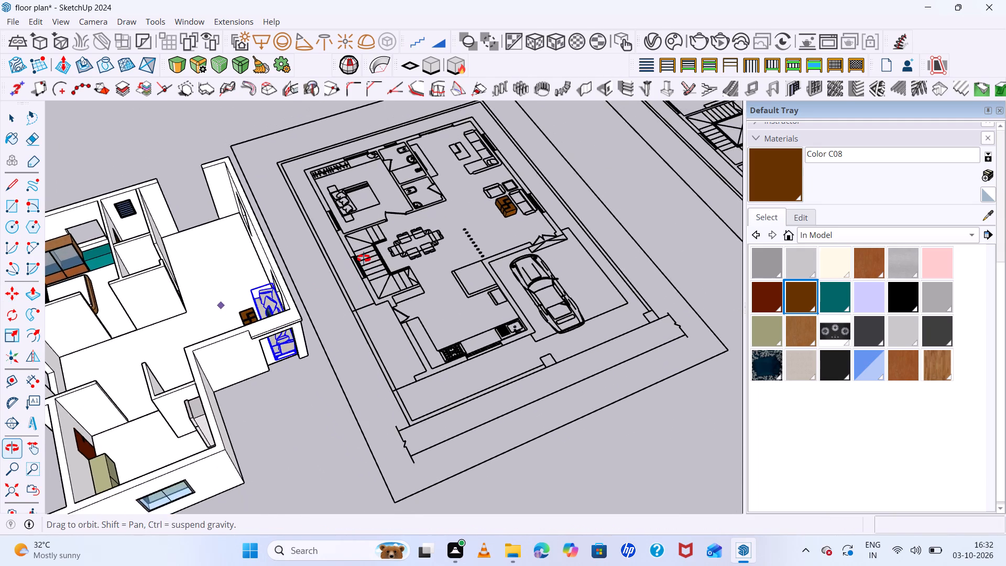
{"action": "middle_click_drag", "start_coordinate": [364, 258], "coordinate": [418, 252]}
{"action": "middle_click", "coordinate": [418, 252]}
{"action": "middle_click_drag", "start_coordinate": [237, 311], "coordinate": [398, 291]}
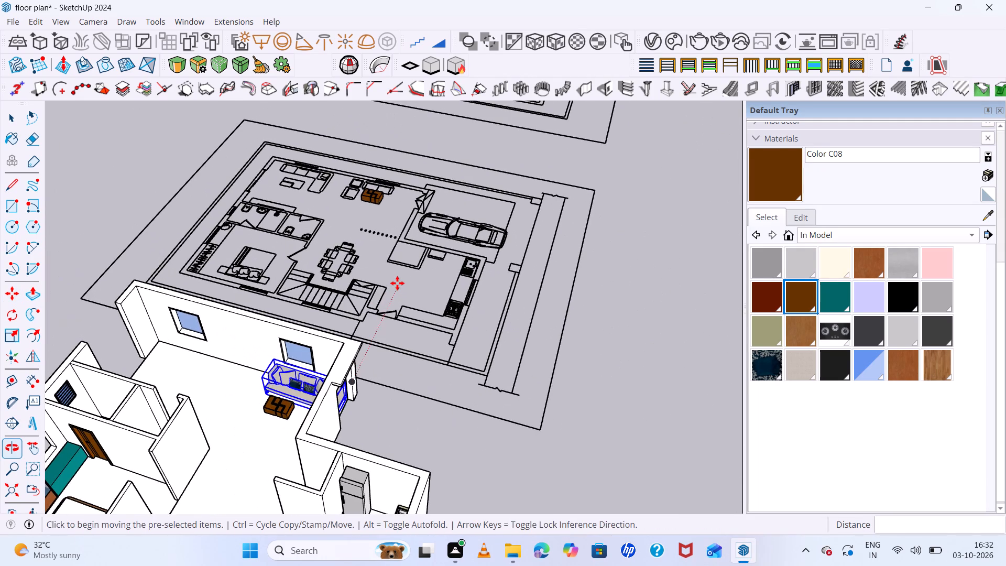
{"action": "scroll", "coordinate": [397, 283], "scroll_direction": "down", "scroll_amount": 2}
{"action": "scroll", "coordinate": [278, 396], "scroll_direction": "up", "scroll_amount": 5}
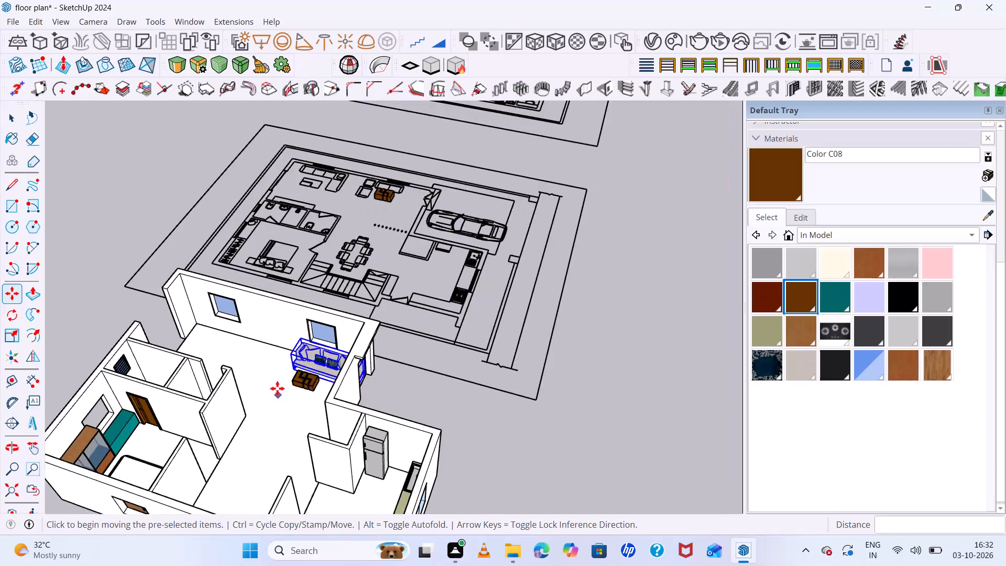
{"action": "scroll", "coordinate": [285, 363], "scroll_direction": "up", "scroll_amount": 5}
{"action": "left_click", "coordinate": [302, 341]}
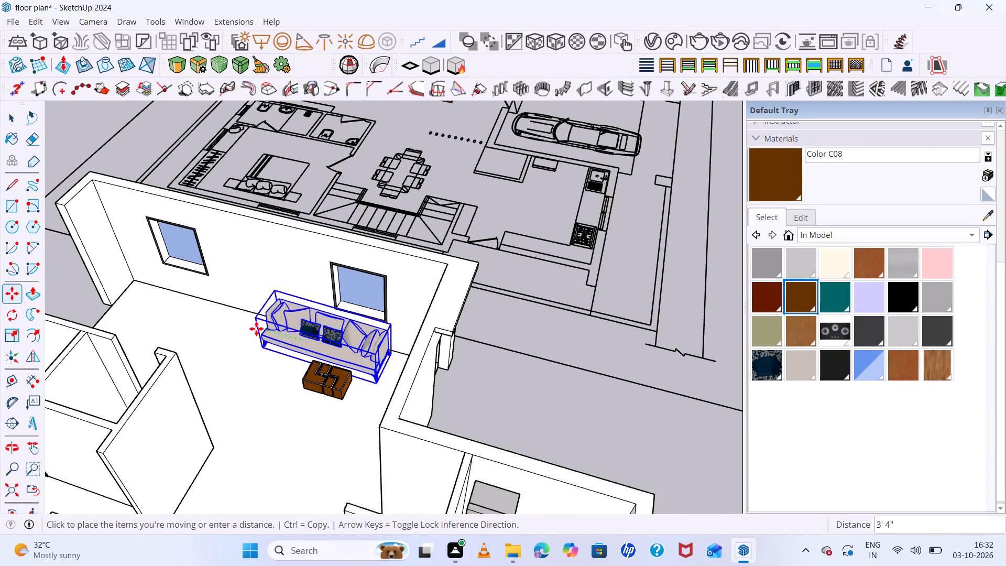
{"action": "left_click", "coordinate": [217, 321]}
{"action": "key", "text": "space"}
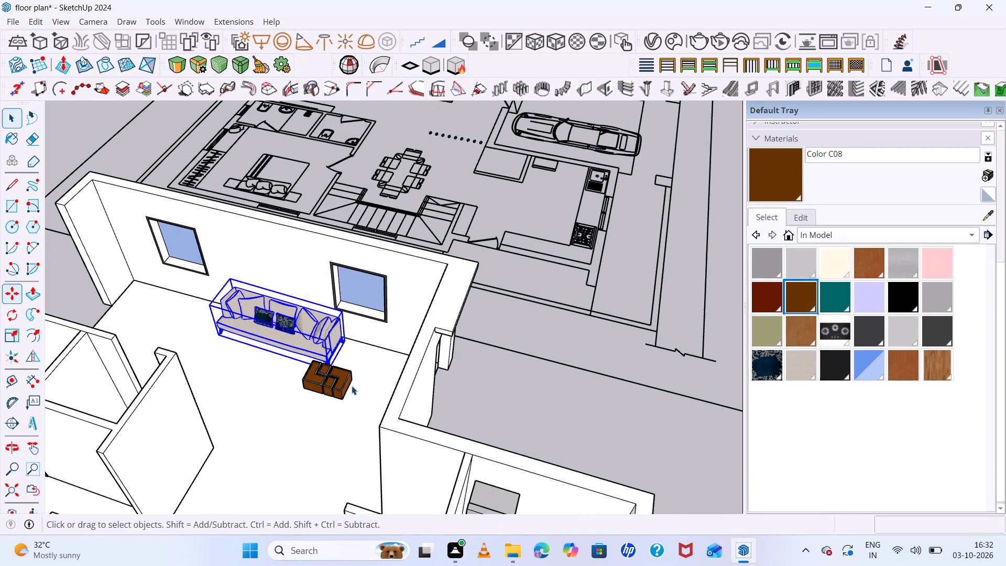
Within the floor plan component, move the house model's coffee table about 5' 9" along the green axis to the sofa's front, and close the component.
{"action": "double_click", "coordinate": [336, 383]}
{"action": "double_click", "coordinate": [335, 385]}
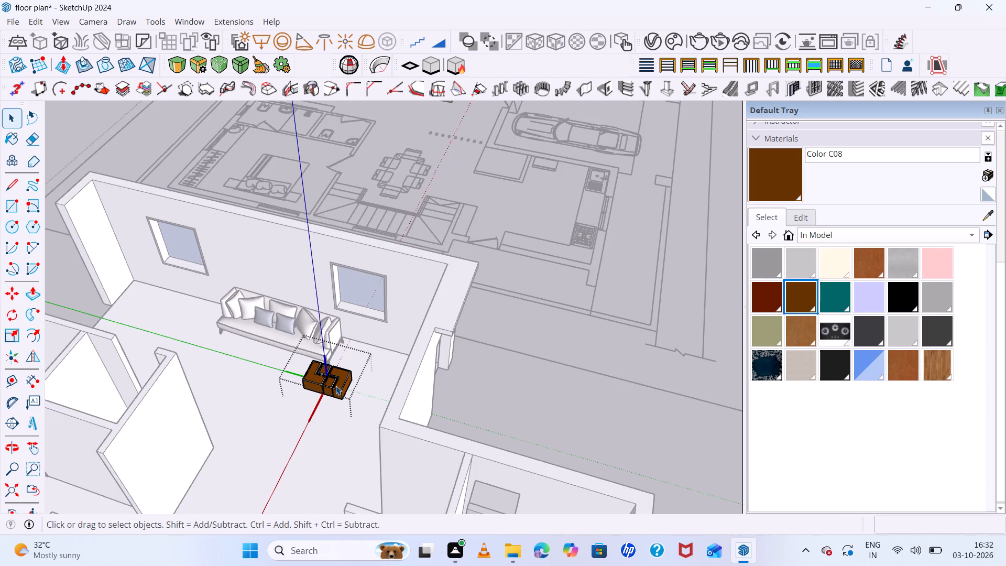
{"action": "left_click", "coordinate": [505, 380]}
{"action": "left_click", "coordinate": [327, 388]}
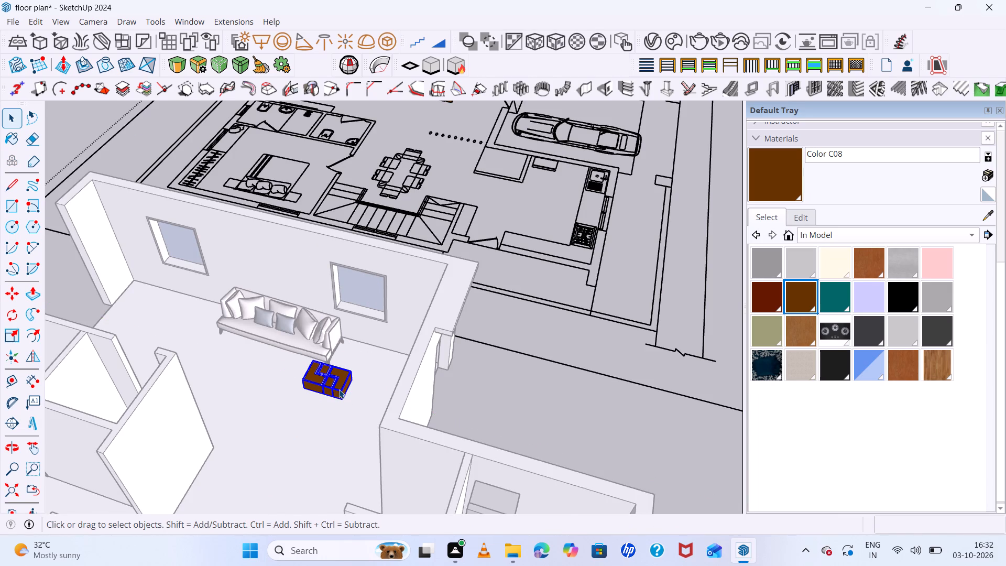
{"action": "key", "text": "m"}
{"action": "left_click", "coordinate": [336, 393]}
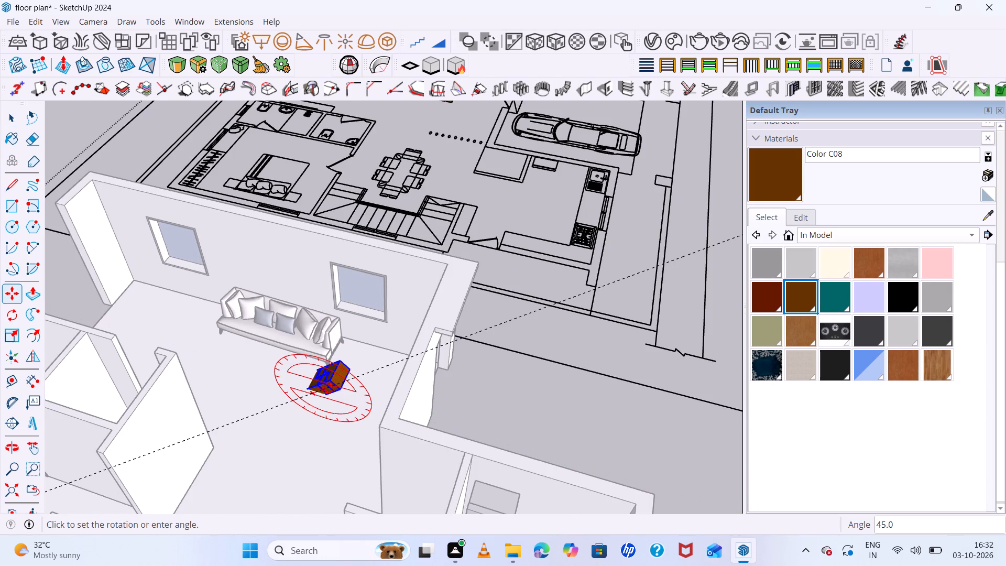
{"action": "key", "text": "space"}
{"action": "left_click", "coordinate": [337, 389]}
{"action": "key", "text": "m"}
{"action": "left_click", "coordinate": [337, 389]}
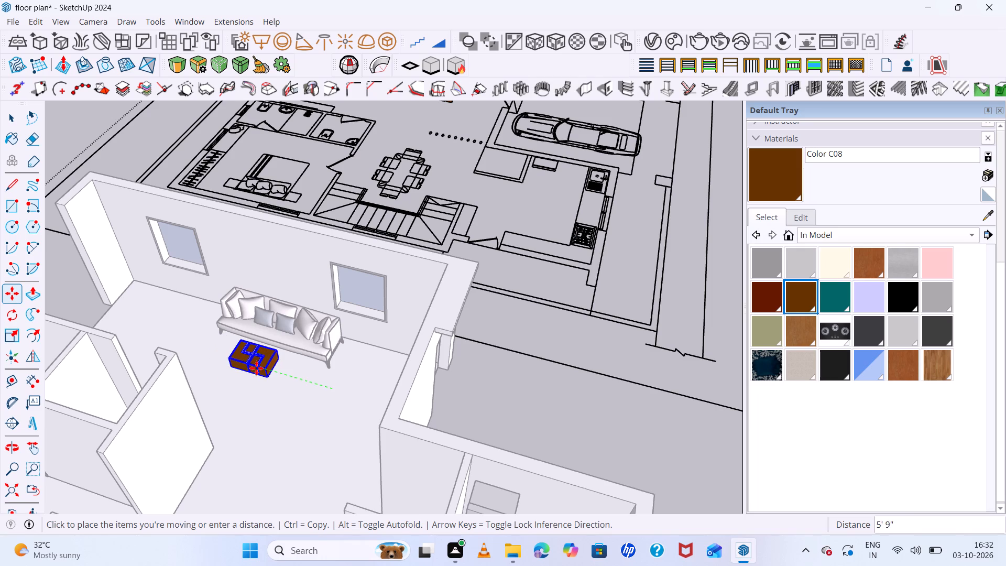
{"action": "left_click", "coordinate": [257, 368]}
{"action": "key", "text": "space"}
{"action": "left_click", "coordinate": [583, 417]}
{"action": "scroll", "coordinate": [493, 411], "scroll_direction": "down", "scroll_amount": 6}
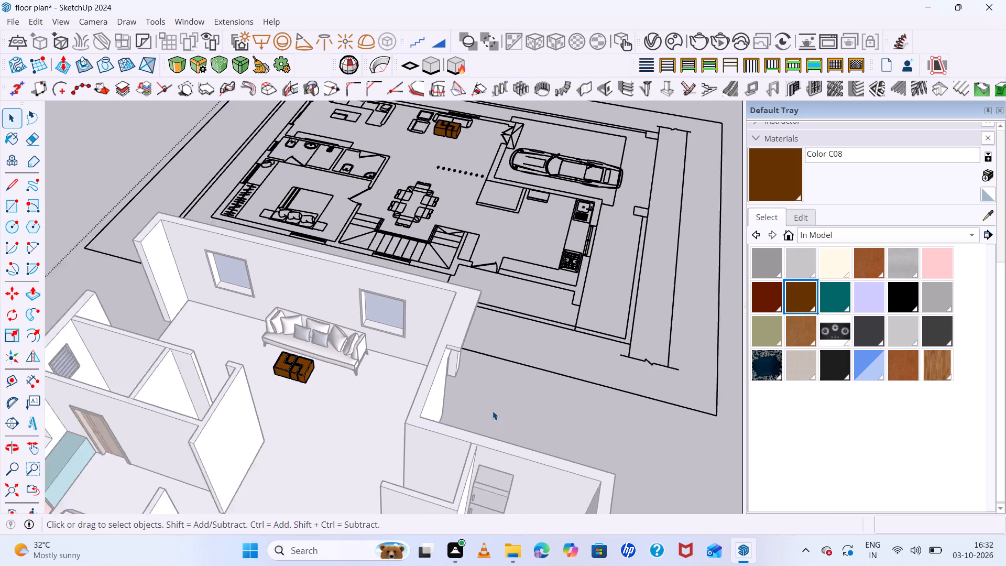
{"action": "left_click", "coordinate": [497, 406]}
{"action": "scroll", "coordinate": [208, 378], "scroll_direction": "down", "scroll_amount": 4}
{"action": "left_click", "coordinate": [111, 246]}
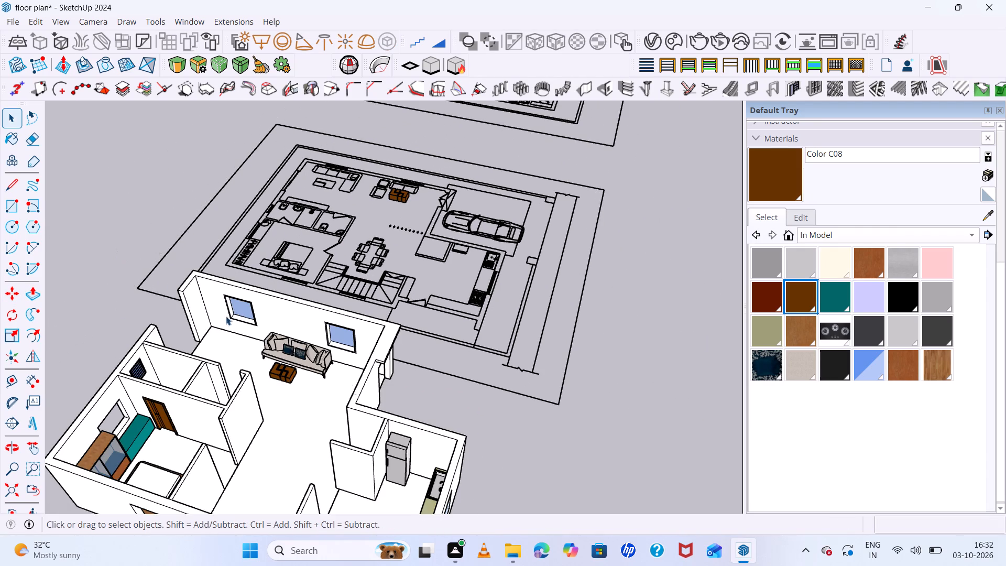
Move the floor plan component, with its coffee table in the house model, slightly so the table sits farther from the sofa.
{"action": "middle_click_drag", "start_coordinate": [395, 408], "coordinate": [200, 482]}
{"action": "scroll", "coordinate": [218, 440], "scroll_direction": "down", "scroll_amount": 1}
{"action": "scroll", "coordinate": [336, 270], "scroll_direction": "up", "scroll_amount": 6}
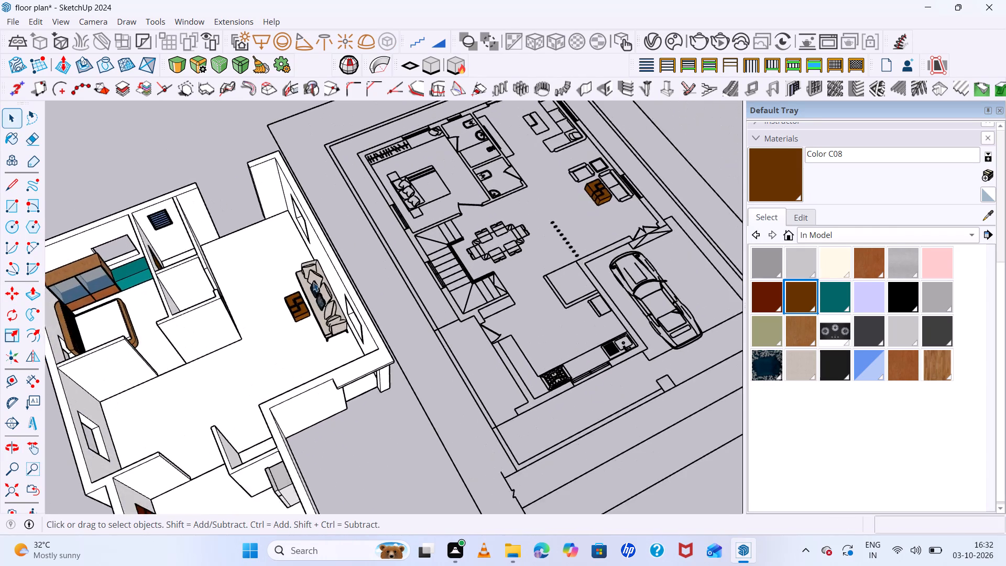
{"action": "scroll", "coordinate": [313, 282], "scroll_direction": "up", "scroll_amount": 11}
{"action": "middle_click_drag", "start_coordinate": [338, 323], "coordinate": [285, 292]}
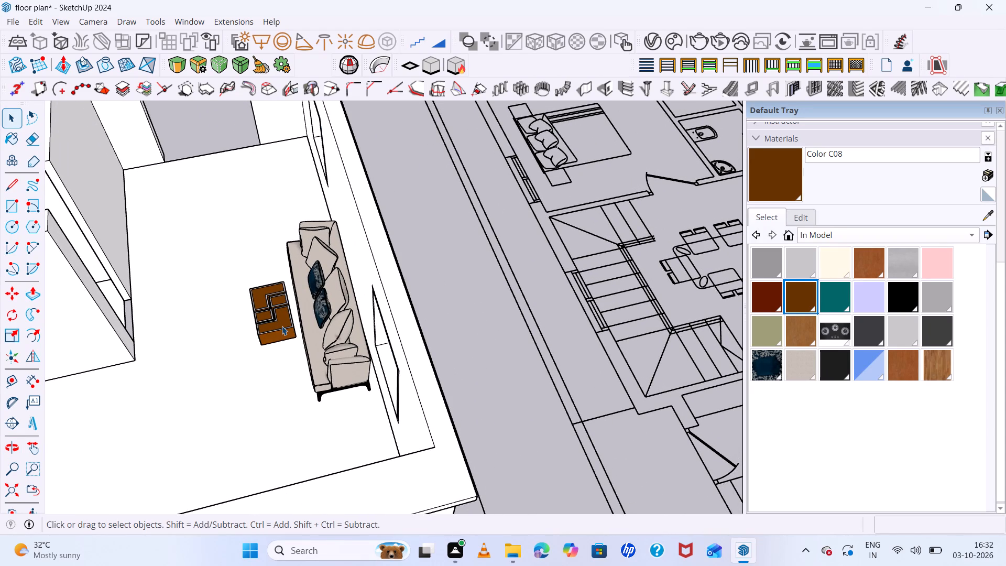
{"action": "left_click", "coordinate": [282, 326]}
{"action": "key", "text": "m"}
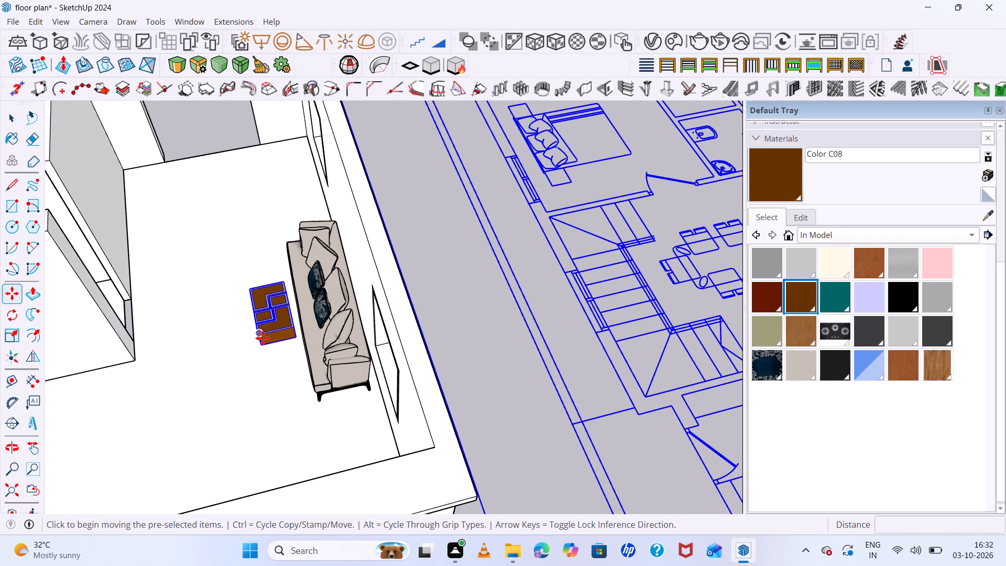
{"action": "left_click", "coordinate": [263, 339]}
{"action": "left_click", "coordinate": [231, 341]}
{"action": "scroll", "coordinate": [254, 322], "scroll_direction": "down", "scroll_amount": 6}
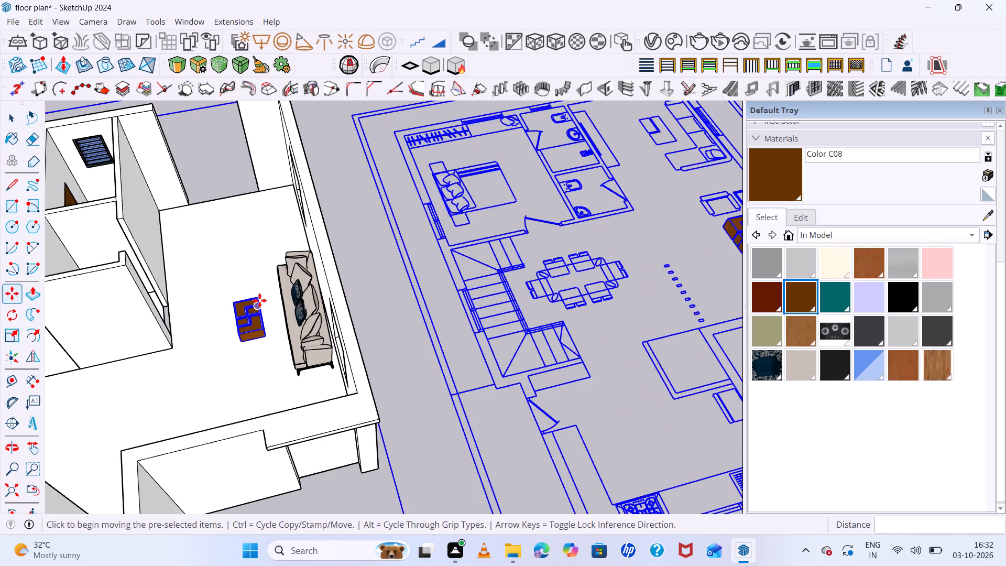
Explode the floor plan component that holds the coffee tables, and clear the selection.
{"action": "scroll", "coordinate": [259, 295], "scroll_direction": "down", "scroll_amount": 6}
{"action": "right_click", "coordinate": [460, 293]}
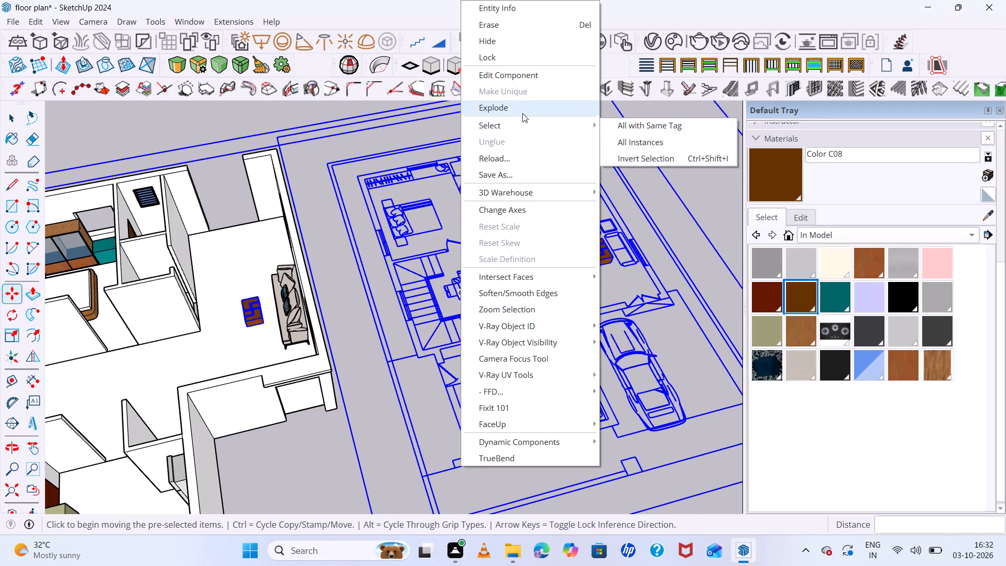
{"action": "left_click", "coordinate": [521, 110]}
{"action": "scroll", "coordinate": [428, 274], "scroll_direction": "down", "scroll_amount": 9}
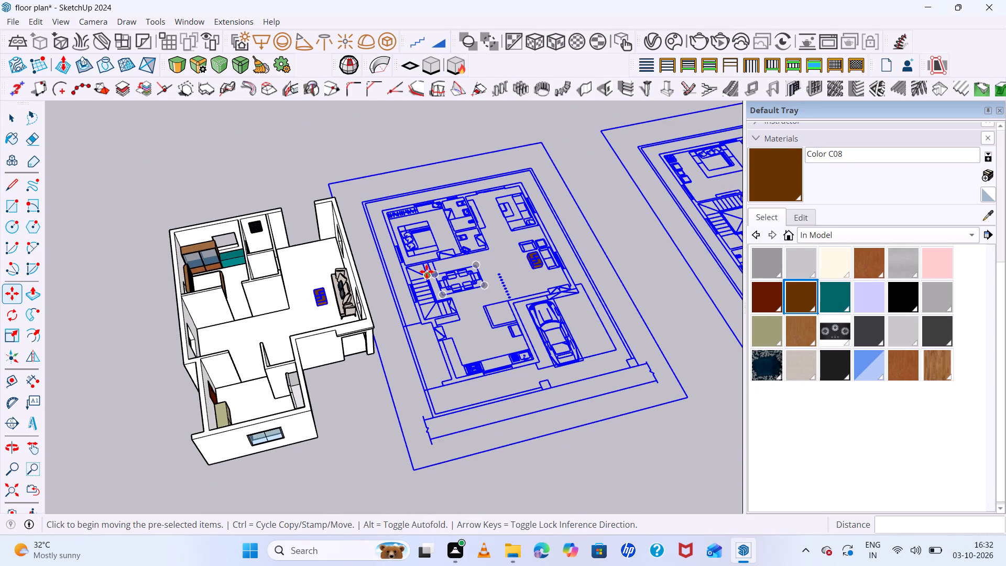
{"action": "key", "text": "space"}
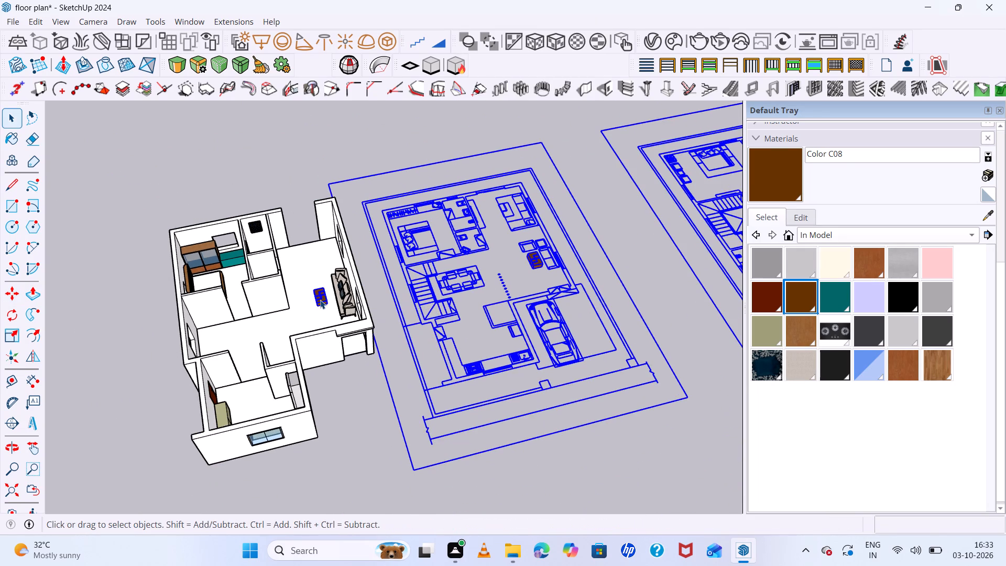
{"action": "double_click", "coordinate": [320, 300]}
{"action": "triple_click", "coordinate": [320, 300]}
{"action": "left_click", "coordinate": [364, 171]}
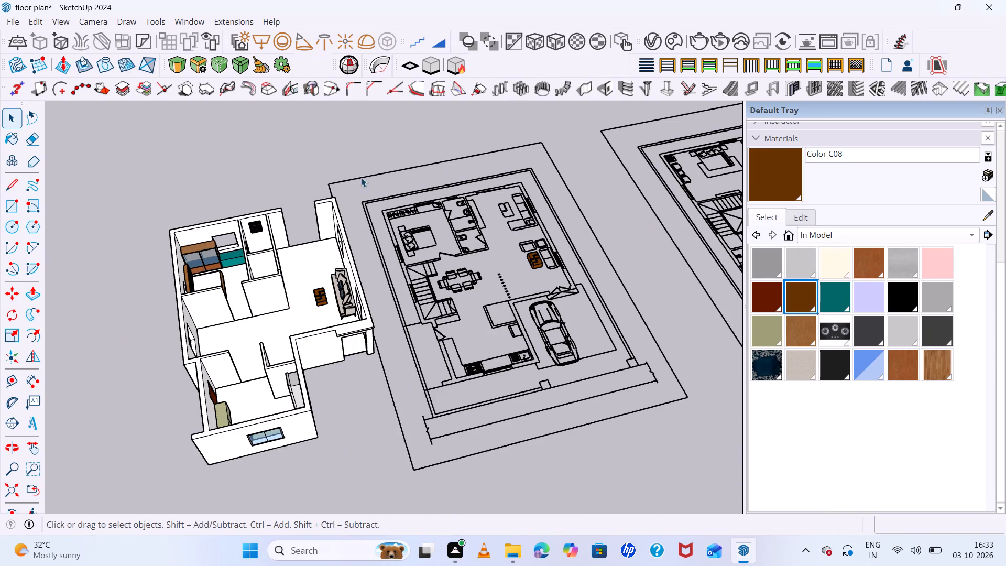
Make the coffee table in the house model's living area a unique component.
{"action": "left_click", "coordinate": [322, 300]}
{"action": "right_click", "coordinate": [322, 300]}
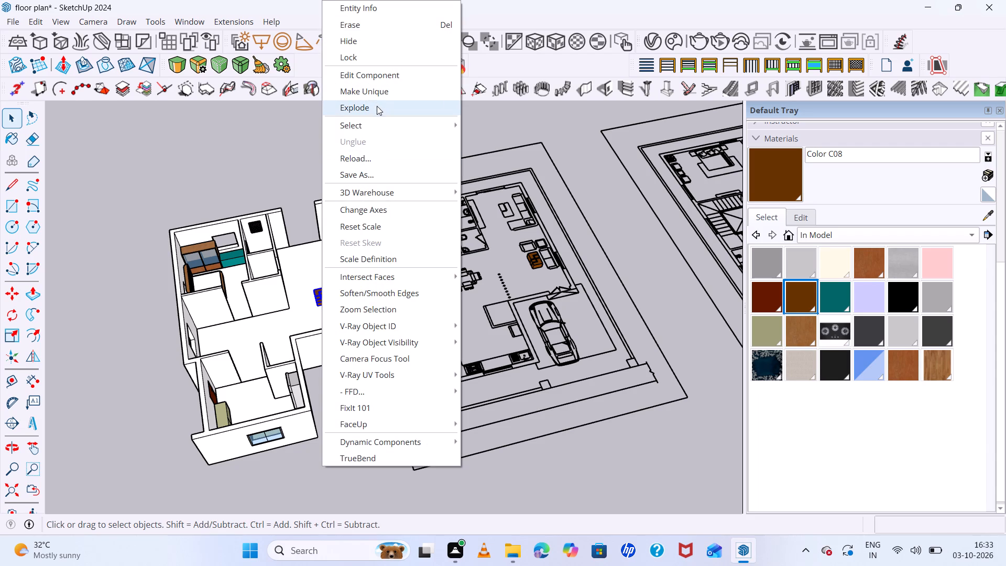
{"action": "left_click", "coordinate": [382, 89]}
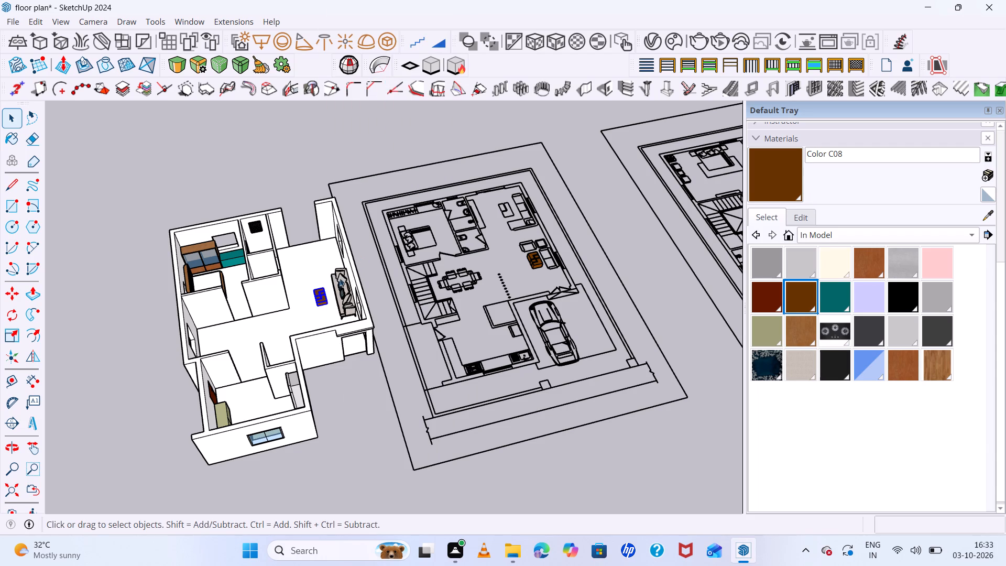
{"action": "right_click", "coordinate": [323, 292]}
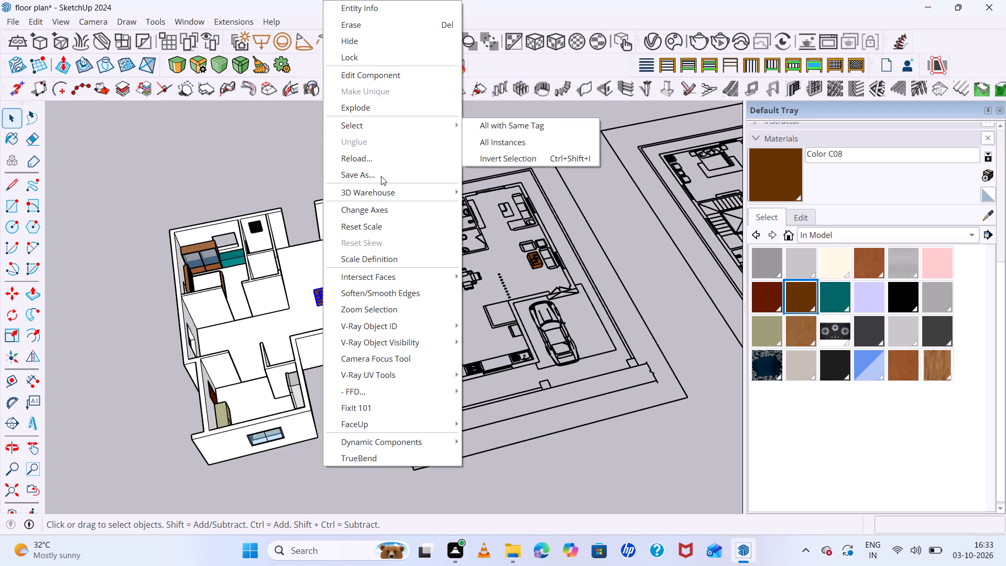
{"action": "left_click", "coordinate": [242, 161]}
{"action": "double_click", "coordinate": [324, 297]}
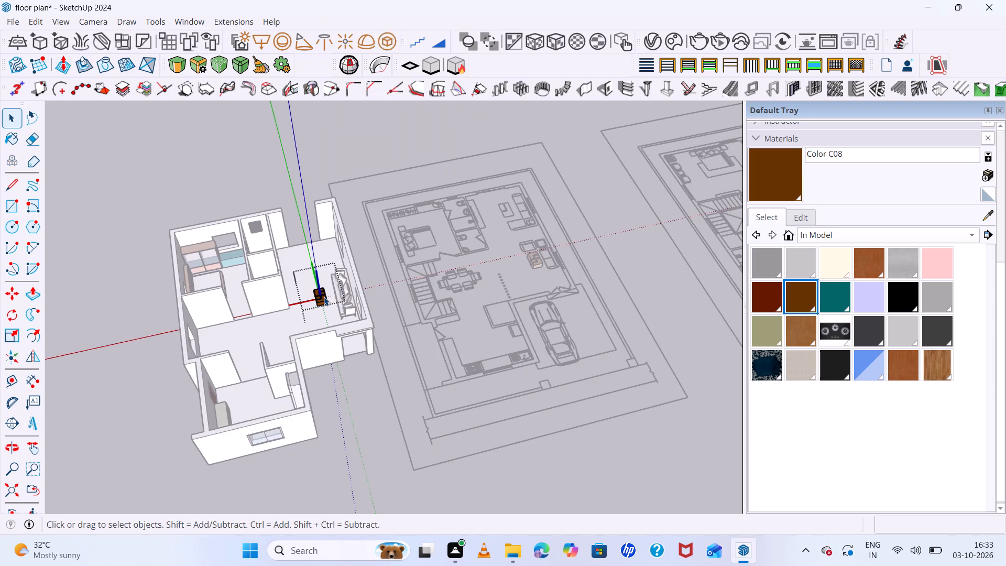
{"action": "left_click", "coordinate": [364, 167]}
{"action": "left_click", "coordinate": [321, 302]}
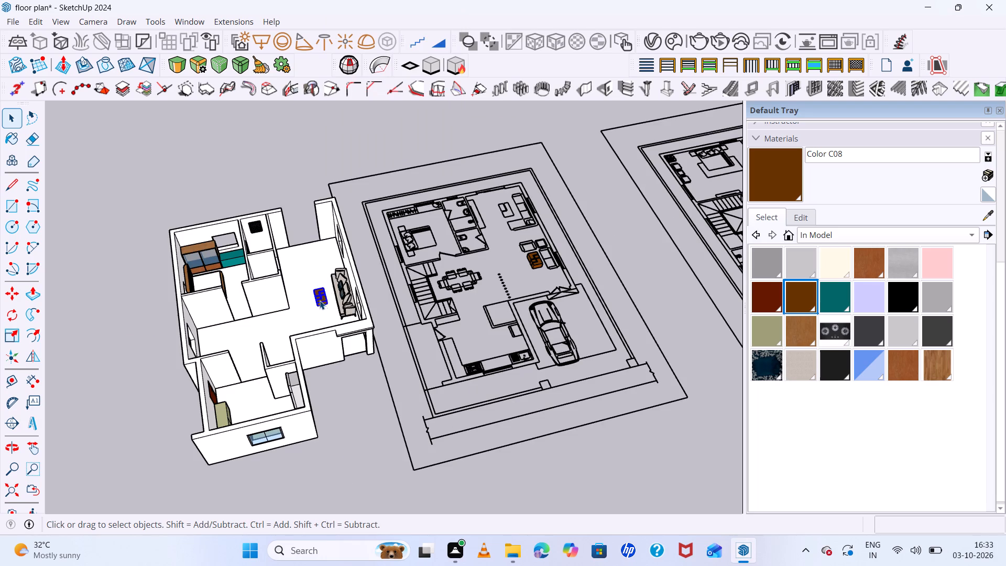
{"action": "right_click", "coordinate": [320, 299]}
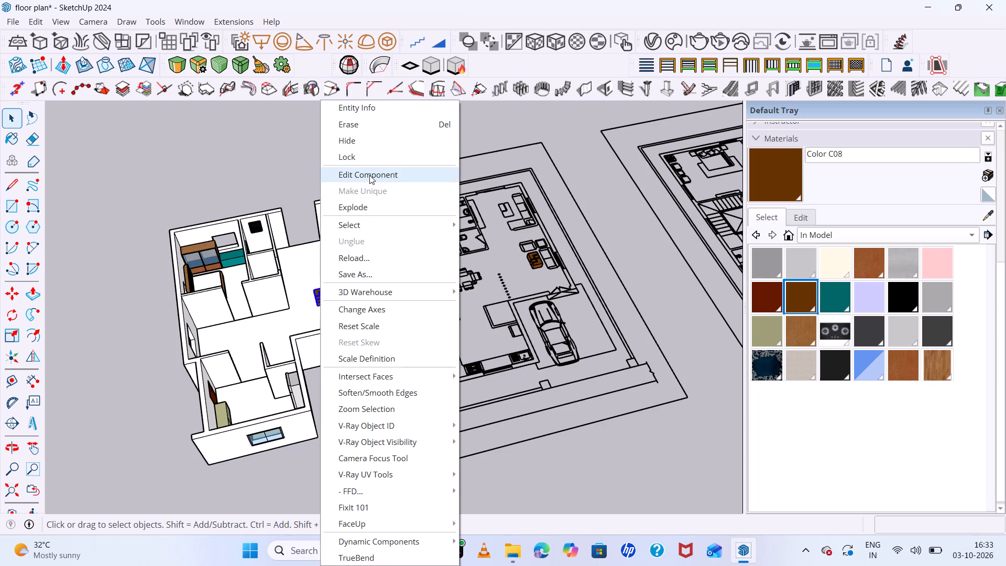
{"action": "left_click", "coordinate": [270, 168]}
Delete the coffee table standing on the floor plan next to the walled house model.
{"action": "scroll", "coordinate": [458, 267], "scroll_direction": "down", "scroll_amount": 2}
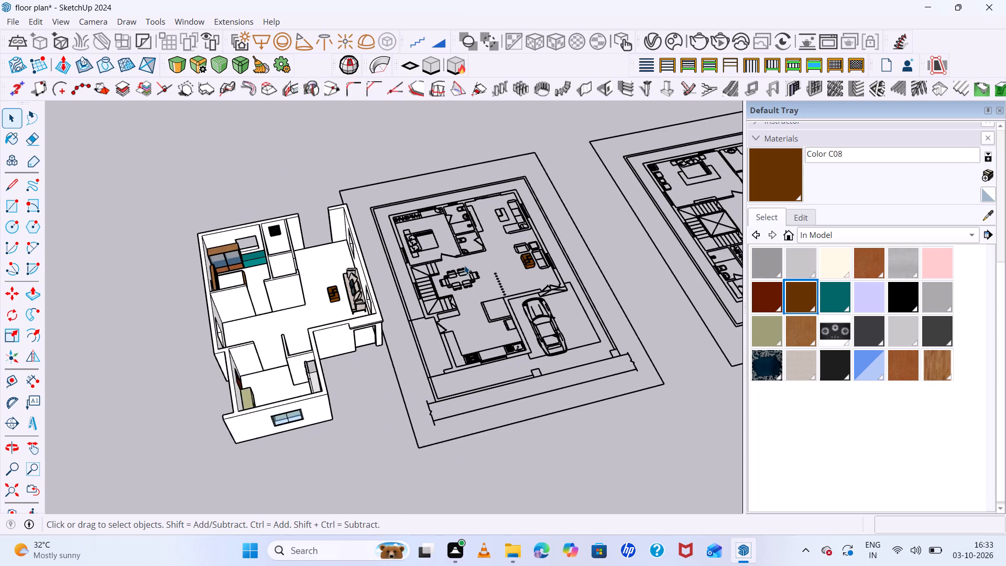
{"action": "left_click_drag", "start_coordinate": [531, 248], "coordinate": [524, 266]}
{"action": "triple_click", "coordinate": [522, 266]}
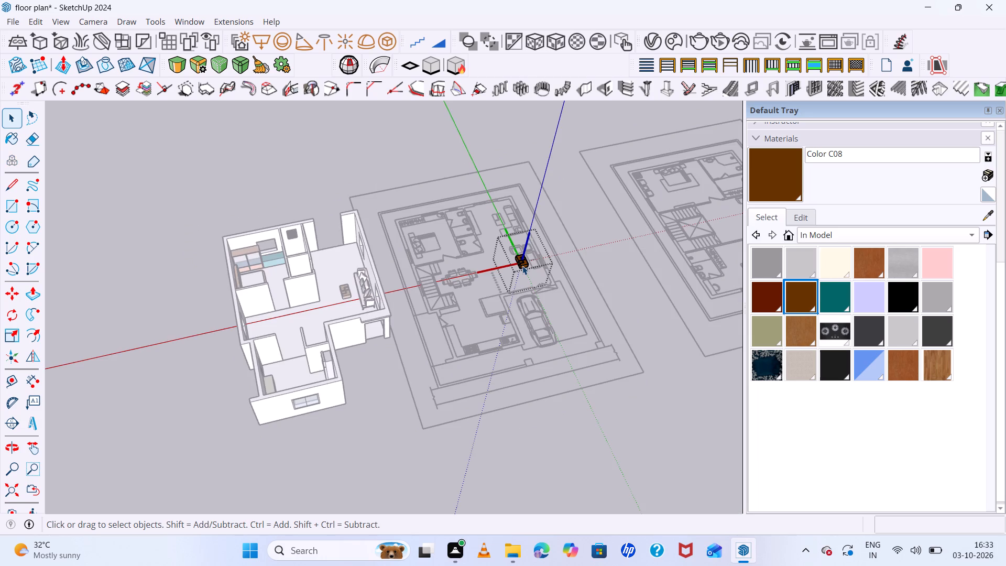
{"action": "triple_click", "coordinate": [522, 264]}
{"action": "left_click", "coordinate": [522, 262]}
{"action": "left_click", "coordinate": [563, 183]}
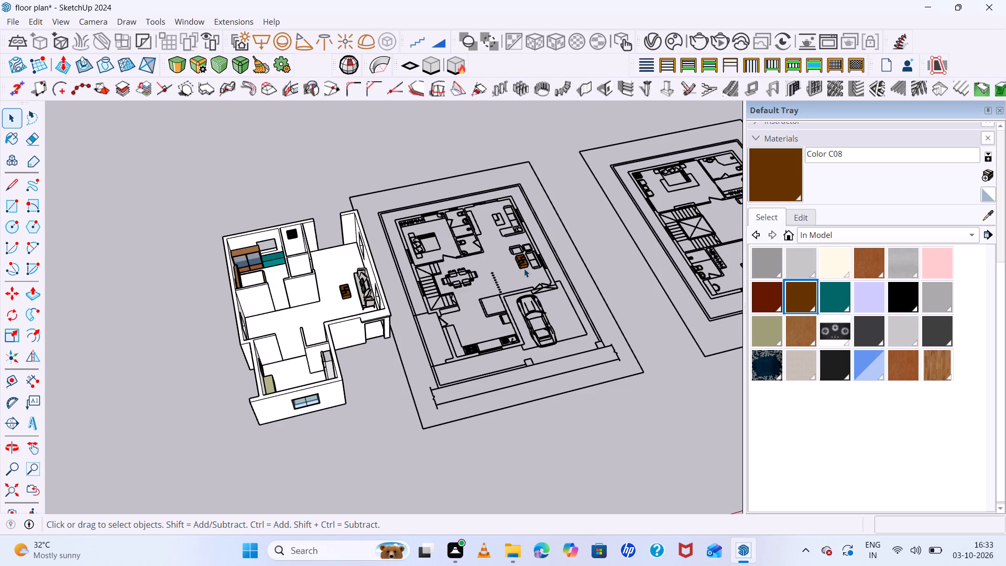
{"action": "left_click", "coordinate": [524, 268]}
{"action": "key", "text": "Delete"}
{"action": "scroll", "coordinate": [526, 263], "scroll_direction": "down", "scroll_amount": 7}
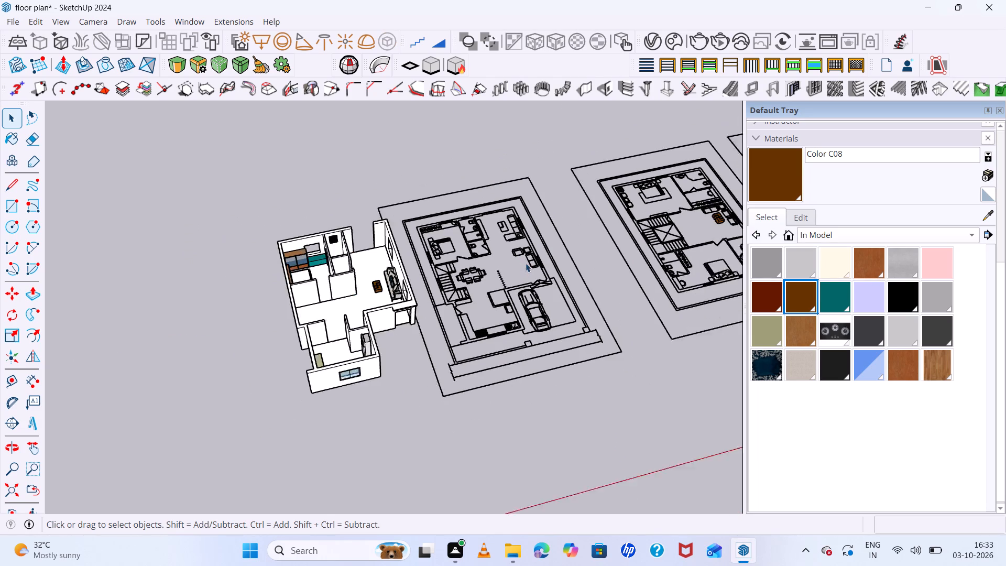
Examine the coffee table and sofa in the house model's living area up close.
{"action": "middle_click_drag", "start_coordinate": [527, 276], "coordinate": [403, 327]}
{"action": "scroll", "coordinate": [406, 304], "scroll_direction": "up", "scroll_amount": 7}
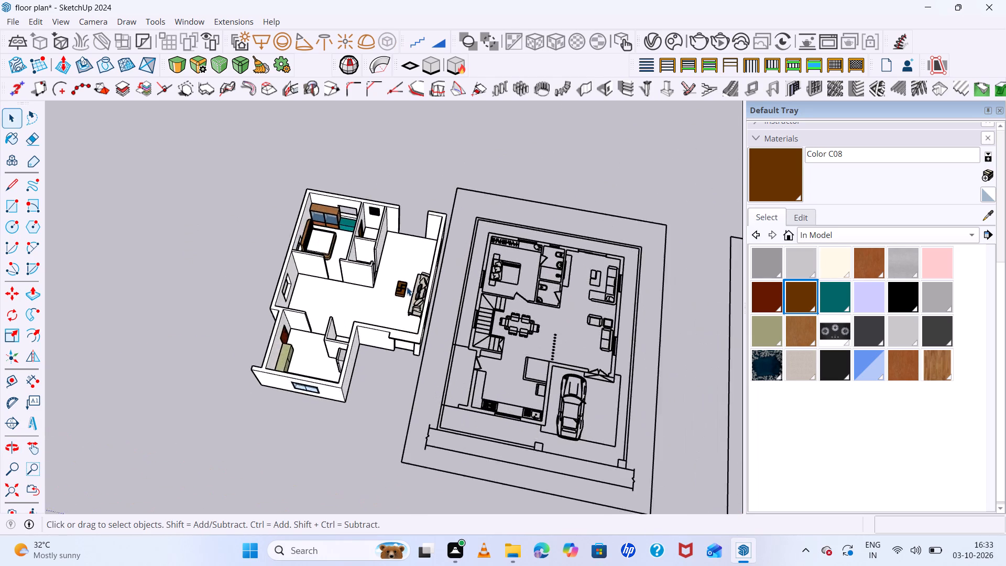
{"action": "scroll", "coordinate": [407, 287], "scroll_direction": "up", "scroll_amount": 18}
{"action": "scroll", "coordinate": [410, 289], "scroll_direction": "up", "scroll_amount": 7}
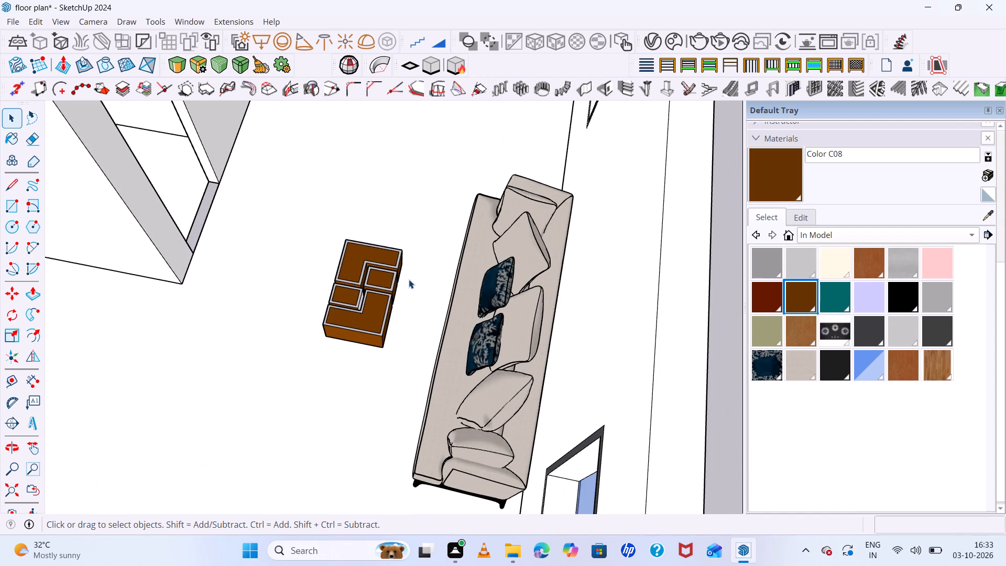
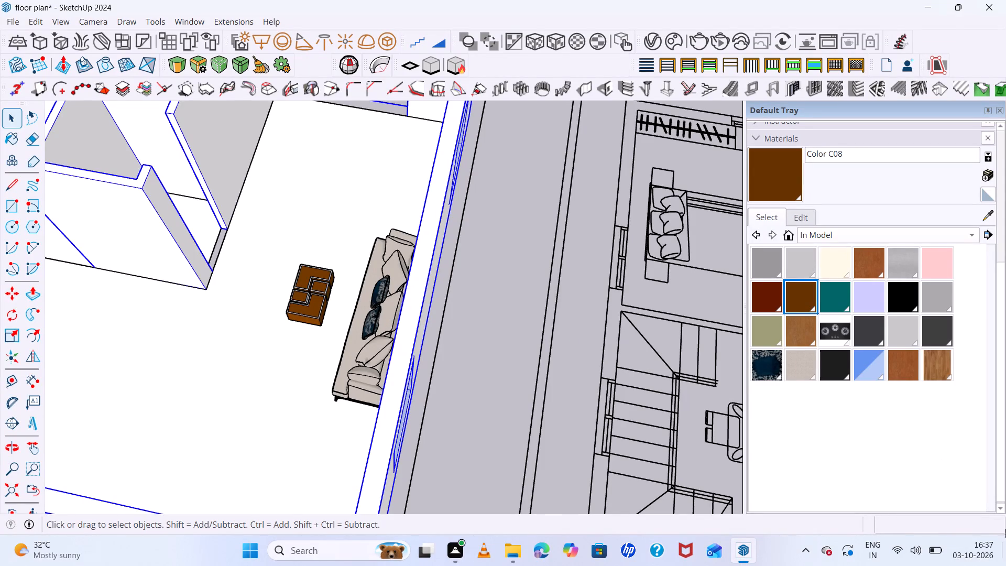
Inside the house model's group, draw a 6' by 9" floor rectangle across the living area's outer wall opening.
{"action": "scroll", "coordinate": [425, 263], "scroll_direction": "down", "scroll_amount": 10}
{"action": "left_click", "coordinate": [485, 335]}
{"action": "middle_click_drag", "start_coordinate": [453, 382], "coordinate": [511, 393]}
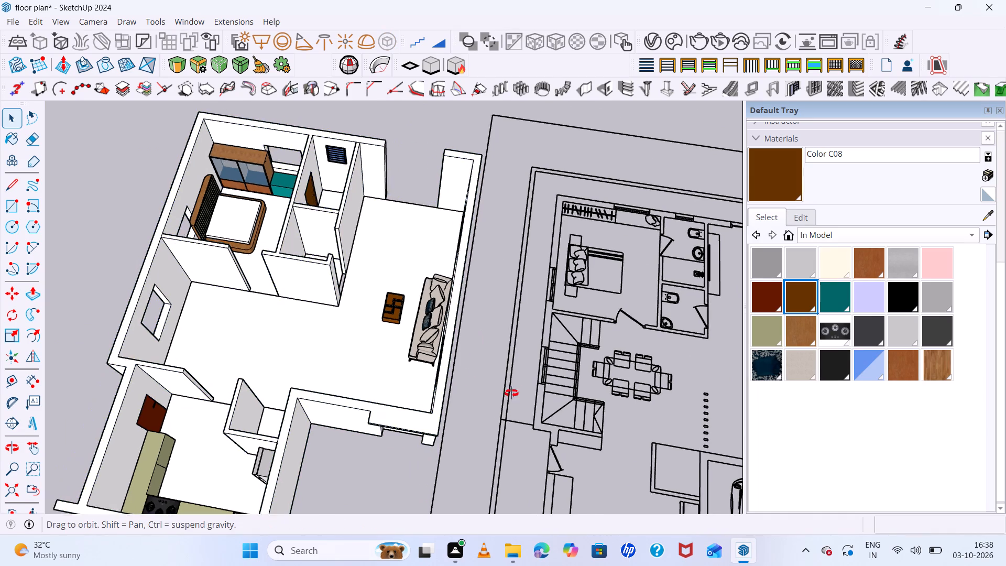
{"action": "middle_click_drag", "start_coordinate": [511, 393], "coordinate": [518, 382]}
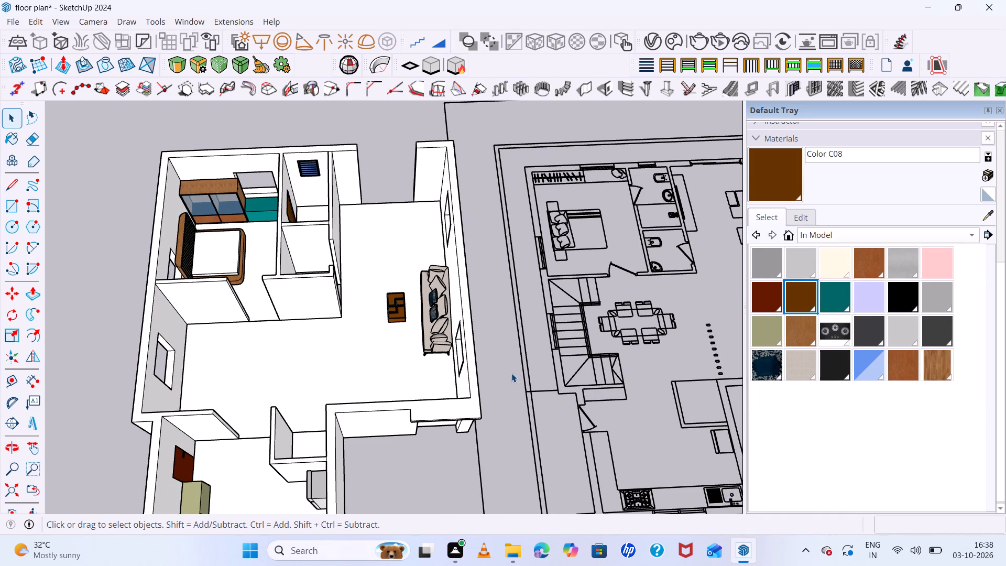
{"action": "scroll", "coordinate": [486, 375], "scroll_direction": "down", "scroll_amount": 6}
{"action": "middle_click_drag", "start_coordinate": [491, 332], "coordinate": [86, 340]}
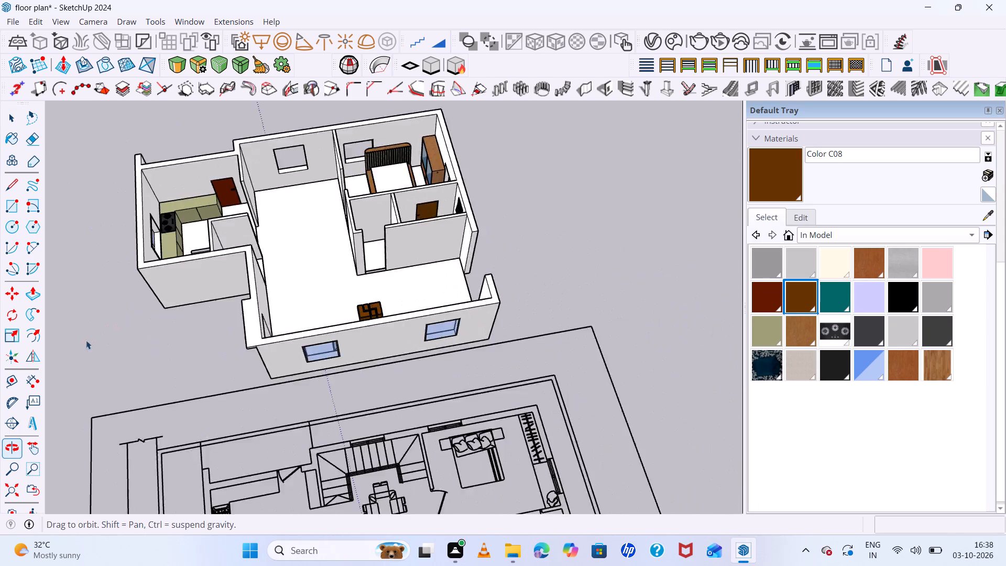
{"action": "middle_click_drag", "start_coordinate": [482, 335], "coordinate": [163, 273]}
{"action": "scroll", "coordinate": [452, 433], "scroll_direction": "up", "scroll_amount": 4}
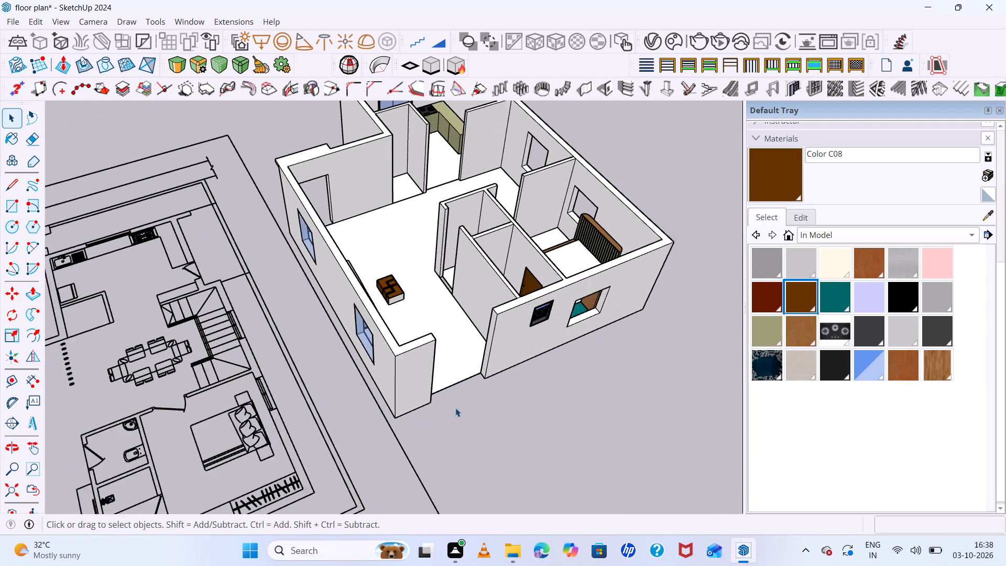
{"action": "scroll", "coordinate": [457, 401], "scroll_direction": "up", "scroll_amount": 4}
{"action": "middle_click_drag", "start_coordinate": [473, 406], "coordinate": [401, 407]}
{"action": "scroll", "coordinate": [473, 406], "scroll_direction": "up", "scroll_amount": 1}
{"action": "double_click", "coordinate": [439, 350]}
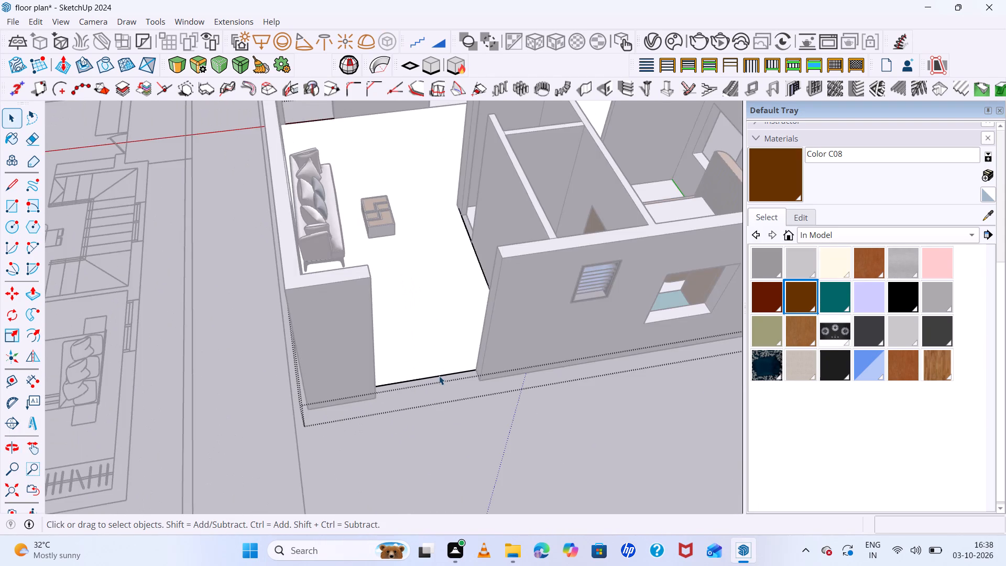
{"action": "scroll", "coordinate": [439, 377], "scroll_direction": "up", "scroll_amount": 5}
{"action": "middle_click_drag", "start_coordinate": [460, 402], "coordinate": [378, 441]}
{"action": "key", "text": "r"}
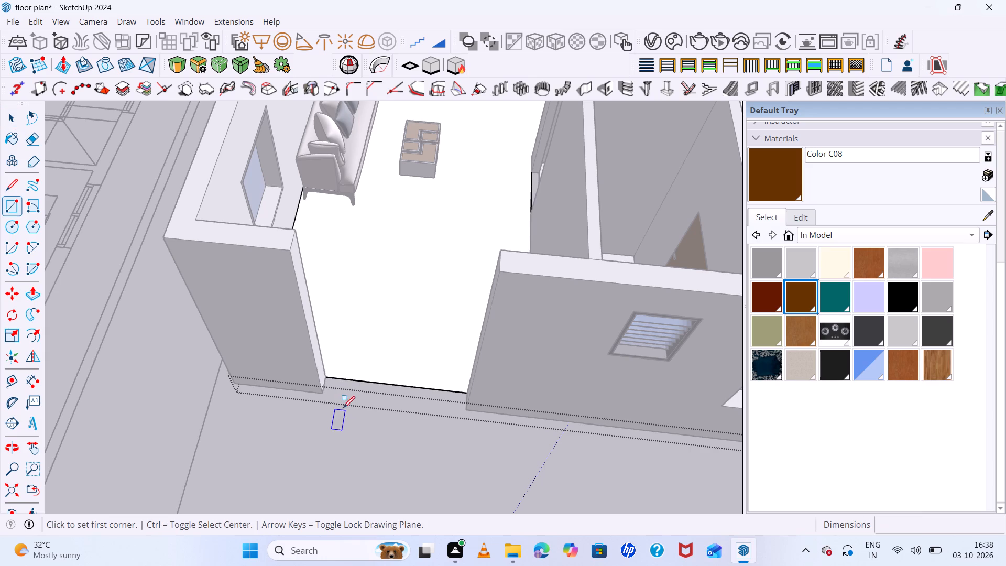
{"action": "double_click", "coordinate": [329, 377]}
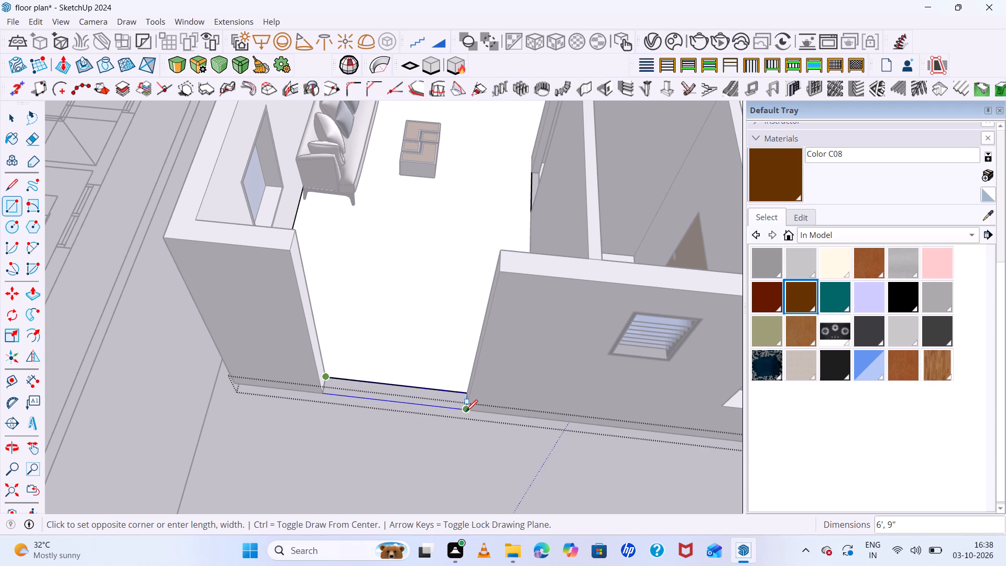
{"action": "left_click", "coordinate": [466, 411]}
Erase the edge between the opening's floor strip and the living area floor, and close the house group.
{"action": "key", "text": "space"}
{"action": "left_click", "coordinate": [396, 383]}
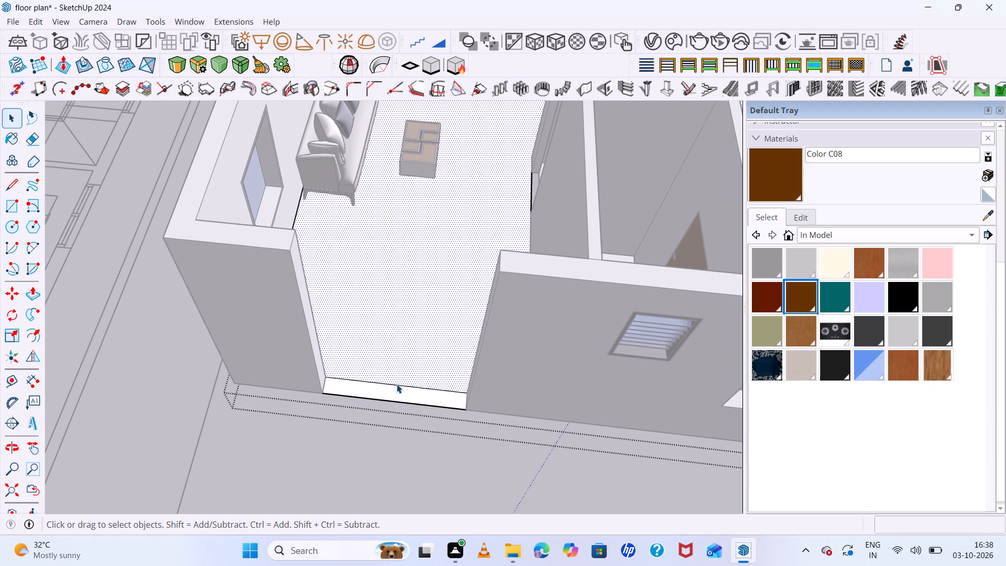
{"action": "key", "text": "e"}
{"action": "left_click", "coordinate": [400, 386]}
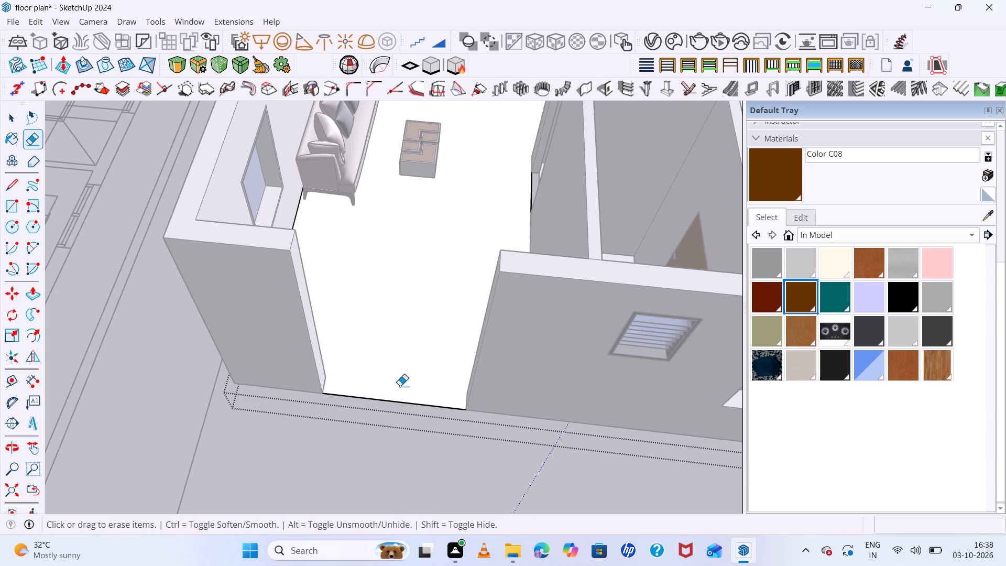
{"action": "scroll", "coordinate": [387, 380], "scroll_direction": "down", "scroll_amount": 6}
{"action": "key", "text": "space"}
{"action": "double_click", "coordinate": [386, 437]}
{"action": "scroll", "coordinate": [388, 438], "scroll_direction": "down", "scroll_amount": 6}
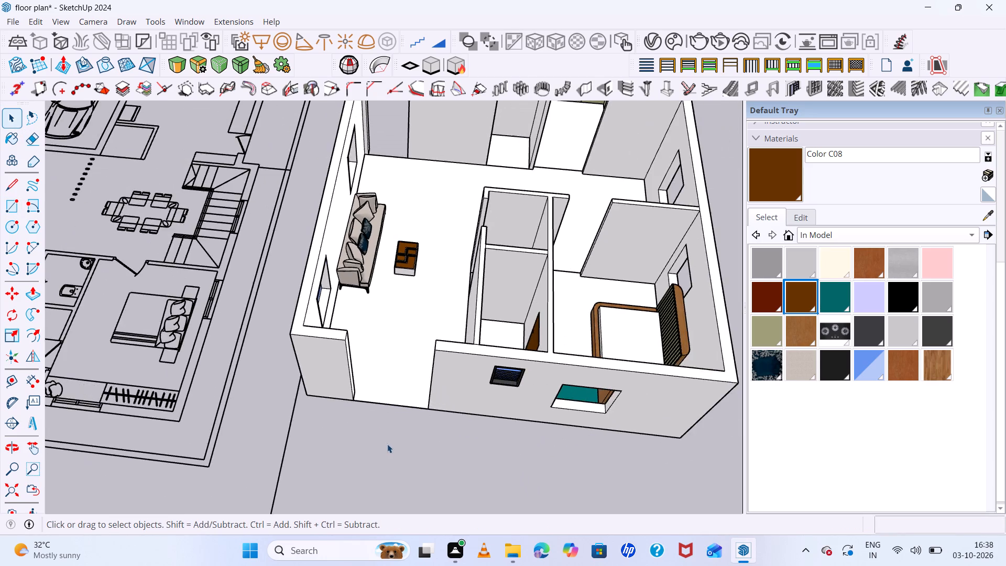
Examine the furnished house model and the neighbouring floor plans from several sides, including the outer walls and windows.
{"action": "middle_click_drag", "start_coordinate": [440, 478], "coordinate": [330, 414]}
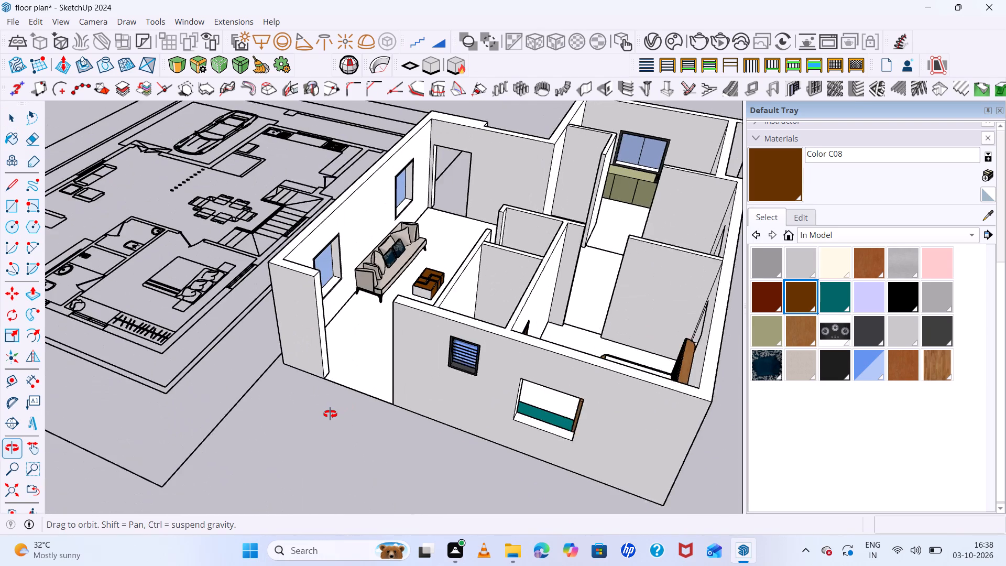
{"action": "middle_click_drag", "start_coordinate": [330, 414], "coordinate": [329, 415]}
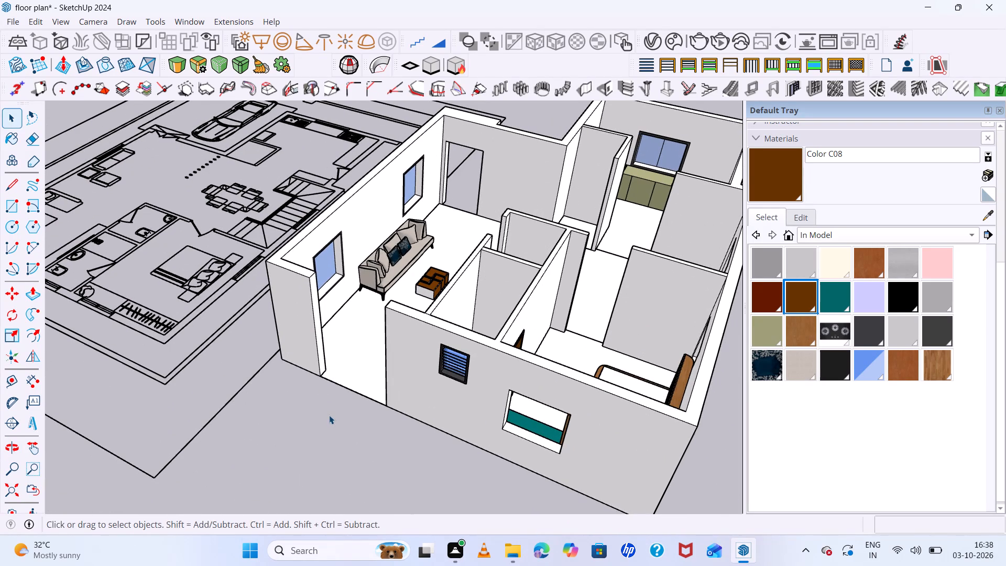
{"action": "scroll", "coordinate": [334, 412], "scroll_direction": "down", "scroll_amount": 5}
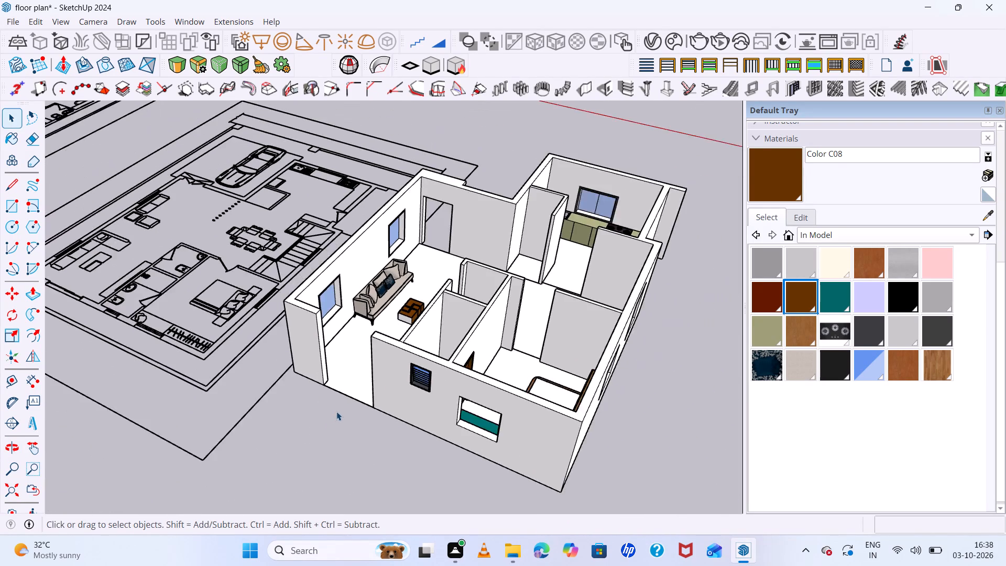
{"action": "scroll", "coordinate": [348, 406], "scroll_direction": "down", "scroll_amount": 6}
{"action": "middle_click_drag", "start_coordinate": [444, 420], "coordinate": [616, 487]}
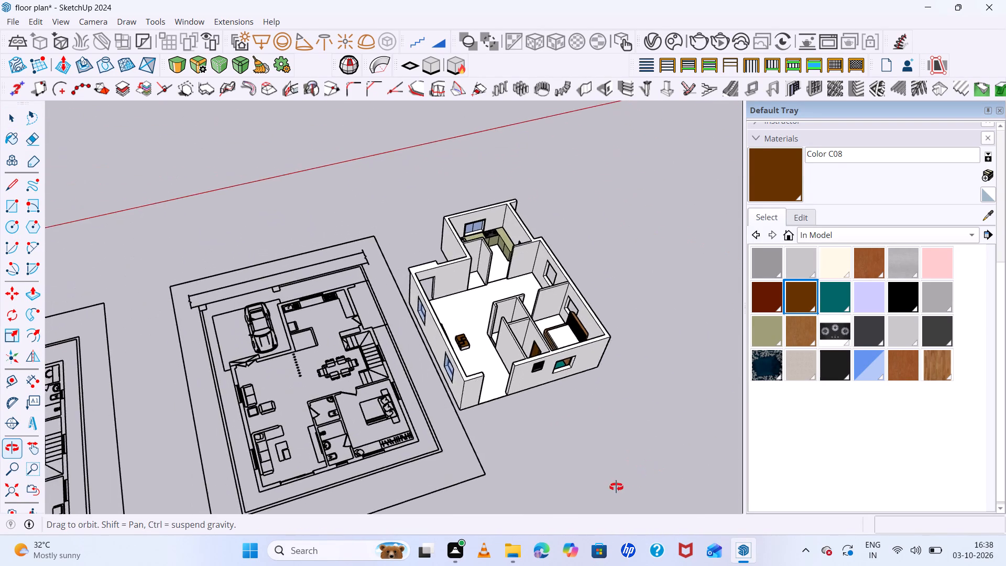
{"action": "middle_click_drag", "start_coordinate": [616, 487], "coordinate": [537, 523]}
{"action": "middle_click_drag", "start_coordinate": [535, 524], "coordinate": [498, 478]}
{"action": "middle_click", "coordinate": [495, 475]}
{"action": "middle_click_drag", "start_coordinate": [490, 469], "coordinate": [435, 400]}
{"action": "middle_click_drag", "start_coordinate": [434, 399], "coordinate": [425, 391]}
{"action": "scroll", "coordinate": [459, 404], "scroll_direction": "down", "scroll_amount": 6}
{"action": "middle_click_drag", "start_coordinate": [476, 408], "coordinate": [329, 291]}
{"action": "scroll", "coordinate": [479, 401], "scroll_direction": "up", "scroll_amount": 1}
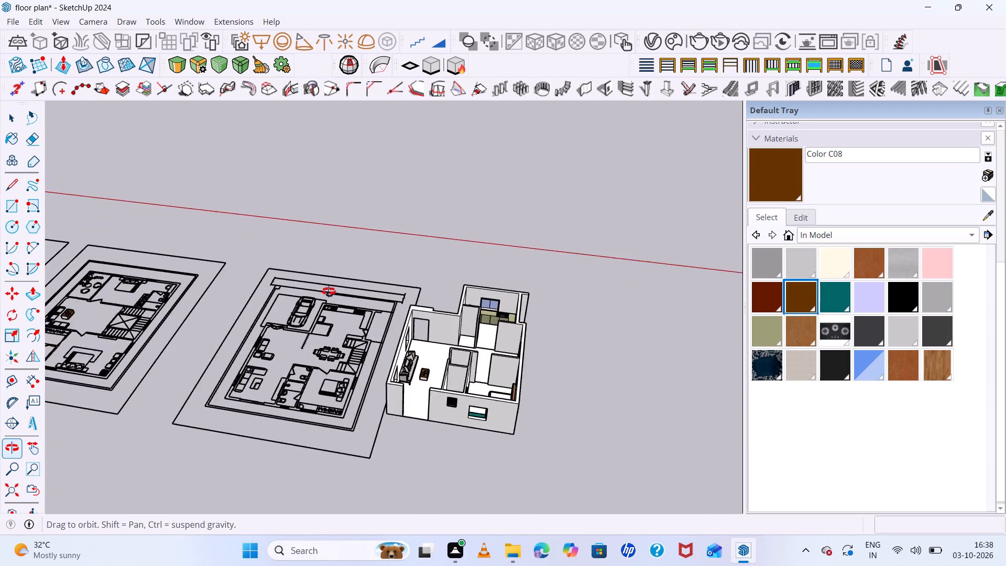
{"action": "middle_click_drag", "start_coordinate": [329, 291], "coordinate": [310, 291]}
{"action": "scroll", "coordinate": [443, 346], "scroll_direction": "down", "scroll_amount": 5}
{"action": "middle_click_drag", "start_coordinate": [473, 363], "coordinate": [407, 289]}
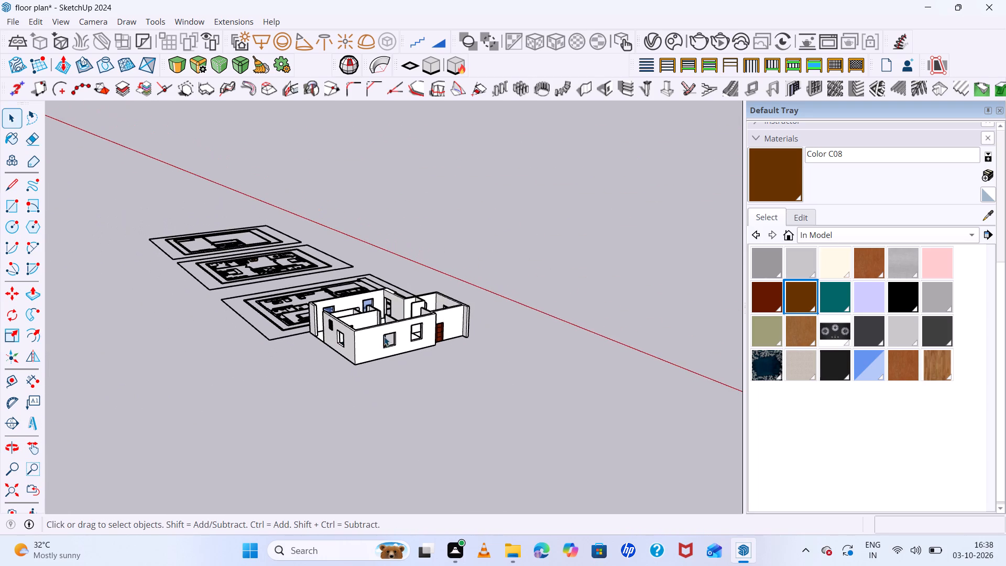
{"action": "scroll", "coordinate": [384, 337], "scroll_direction": "up", "scroll_amount": 11}
{"action": "middle_click_drag", "start_coordinate": [448, 362], "coordinate": [606, 347]}
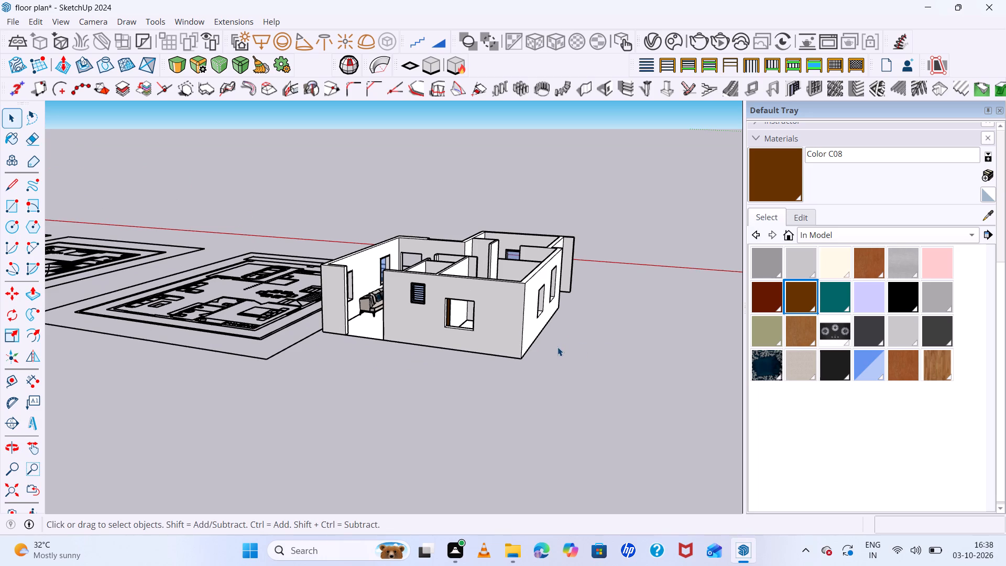
{"action": "scroll", "coordinate": [455, 306], "scroll_direction": "up", "scroll_amount": 3}
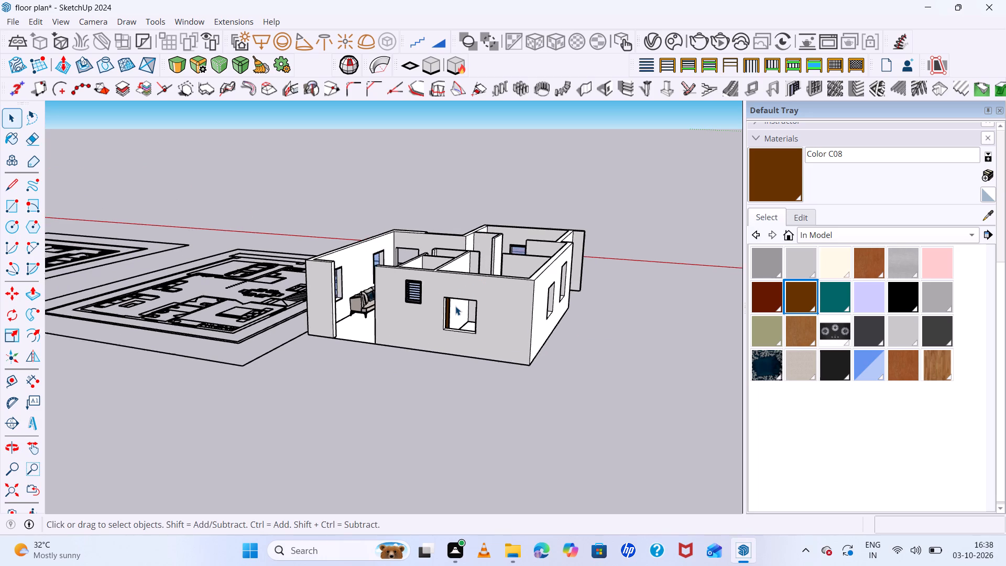
{"action": "scroll", "coordinate": [455, 306], "scroll_direction": "up", "scroll_amount": 1}
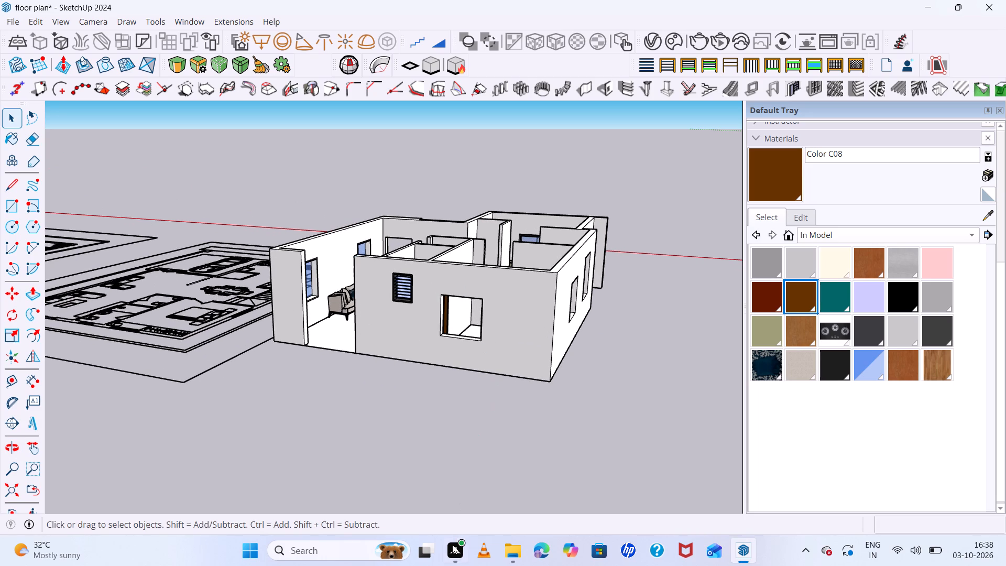
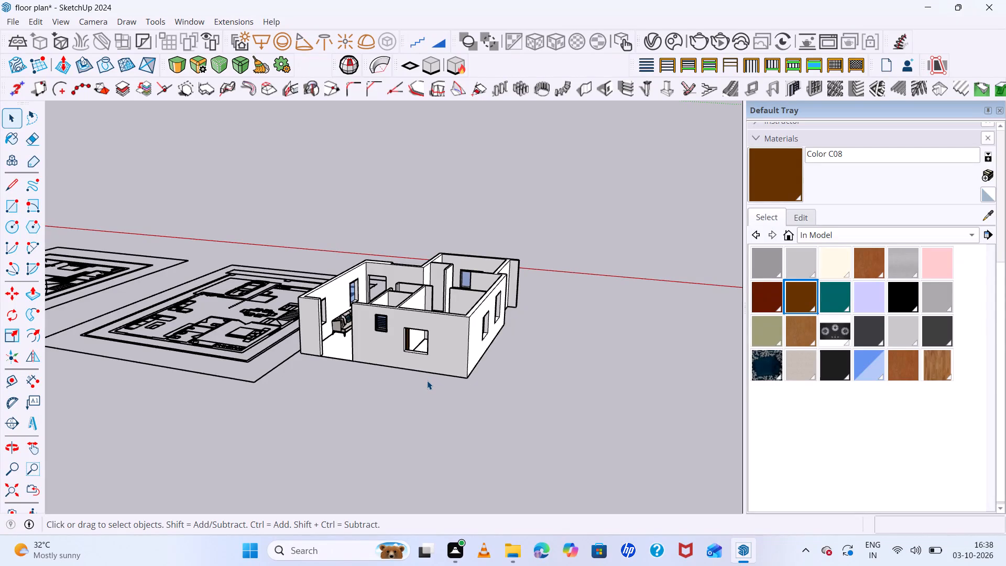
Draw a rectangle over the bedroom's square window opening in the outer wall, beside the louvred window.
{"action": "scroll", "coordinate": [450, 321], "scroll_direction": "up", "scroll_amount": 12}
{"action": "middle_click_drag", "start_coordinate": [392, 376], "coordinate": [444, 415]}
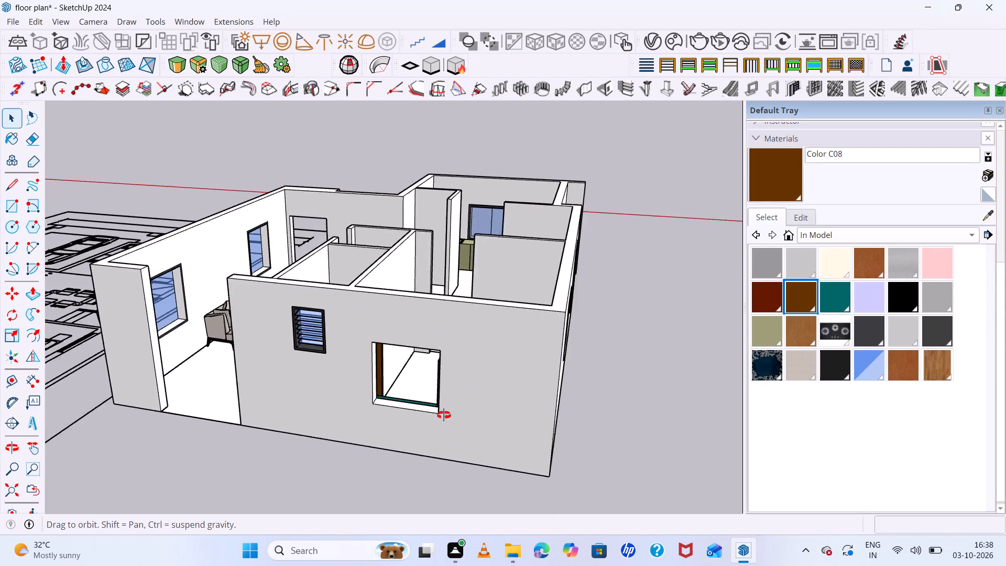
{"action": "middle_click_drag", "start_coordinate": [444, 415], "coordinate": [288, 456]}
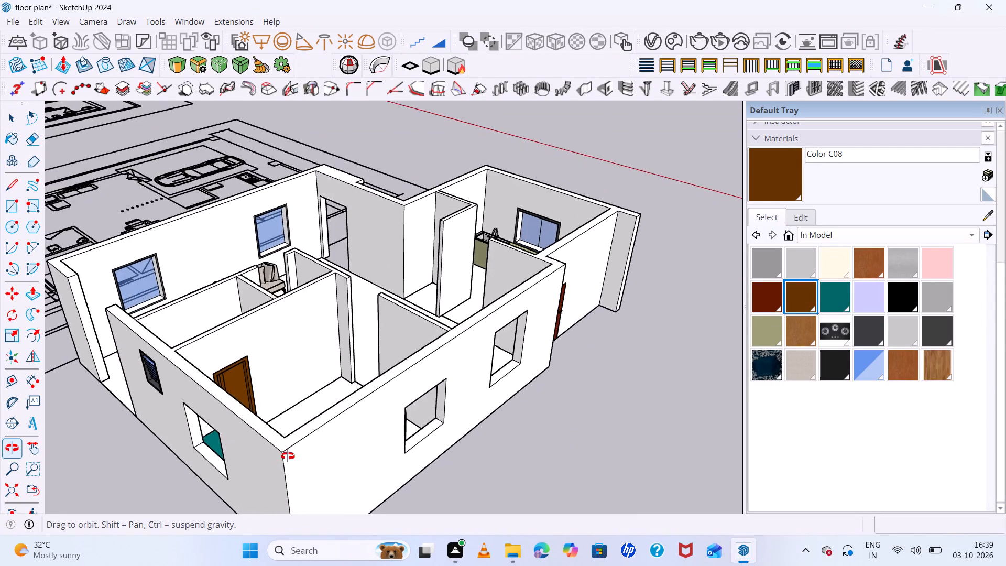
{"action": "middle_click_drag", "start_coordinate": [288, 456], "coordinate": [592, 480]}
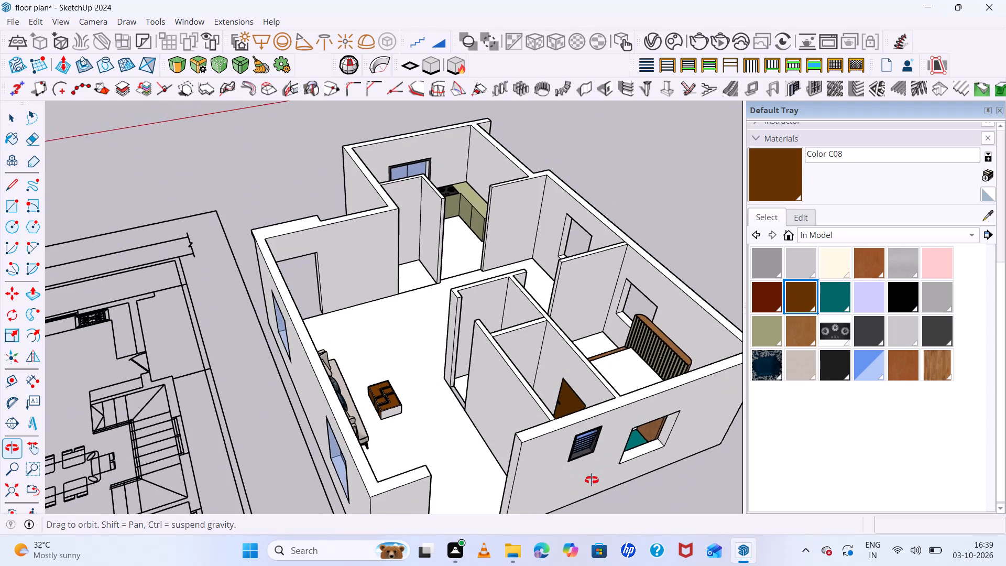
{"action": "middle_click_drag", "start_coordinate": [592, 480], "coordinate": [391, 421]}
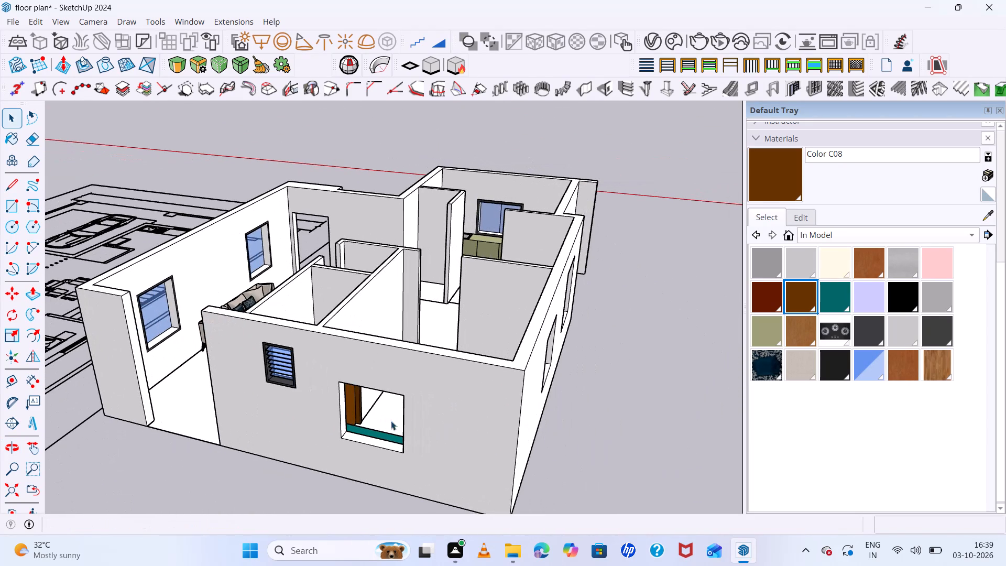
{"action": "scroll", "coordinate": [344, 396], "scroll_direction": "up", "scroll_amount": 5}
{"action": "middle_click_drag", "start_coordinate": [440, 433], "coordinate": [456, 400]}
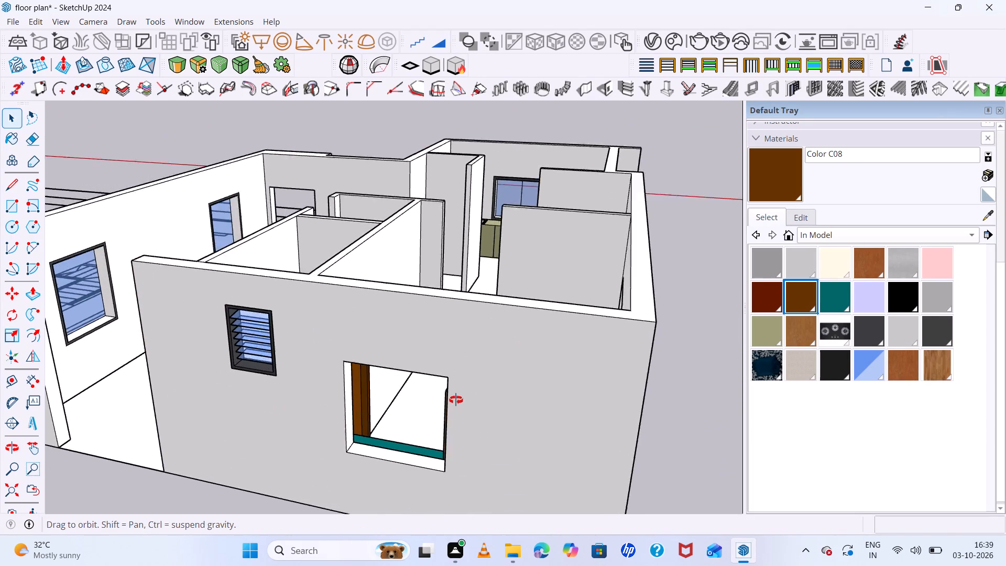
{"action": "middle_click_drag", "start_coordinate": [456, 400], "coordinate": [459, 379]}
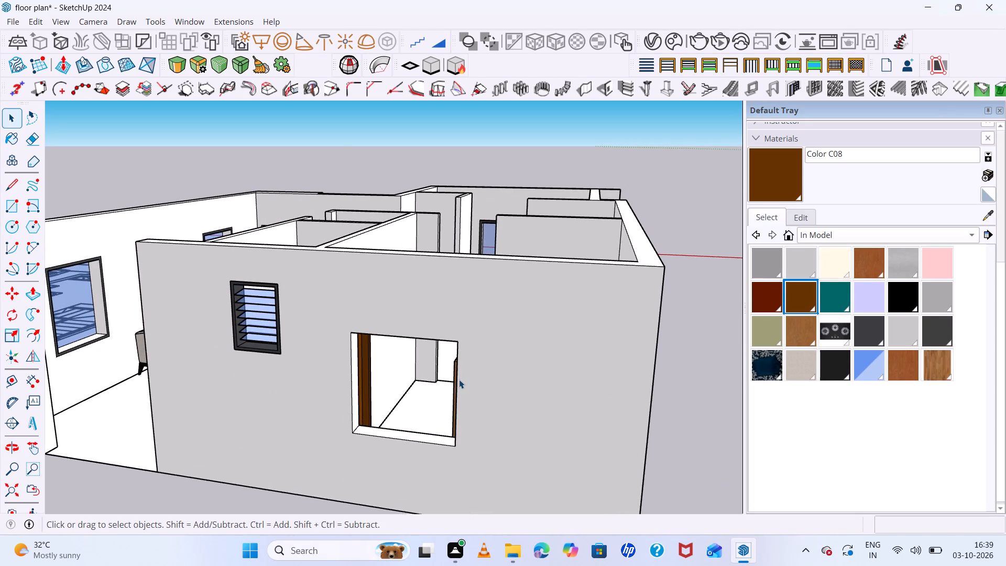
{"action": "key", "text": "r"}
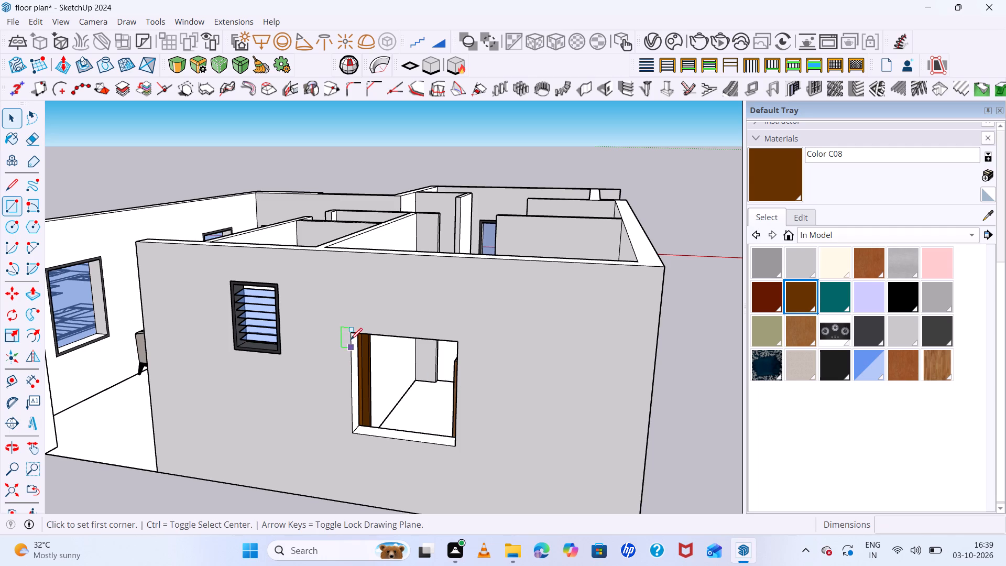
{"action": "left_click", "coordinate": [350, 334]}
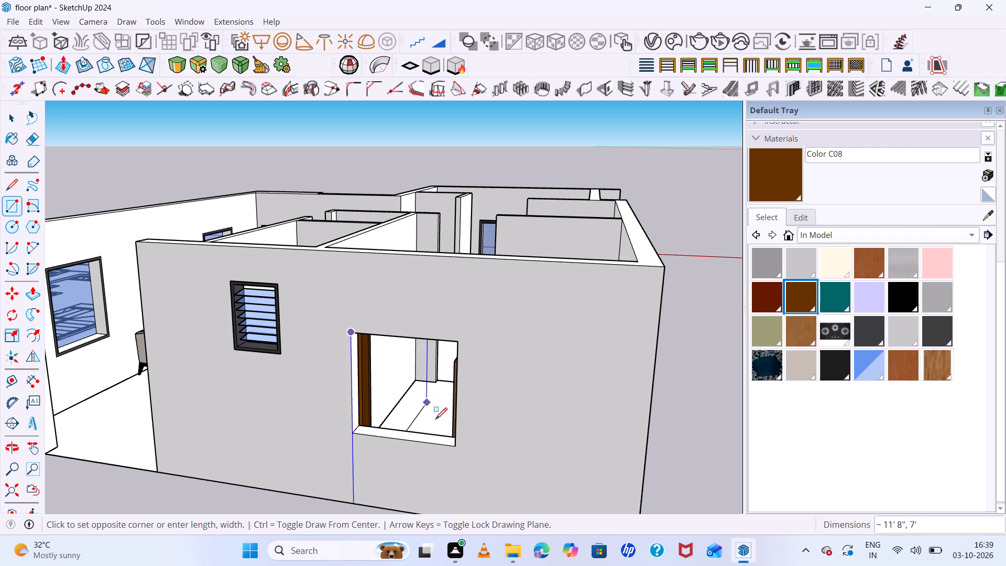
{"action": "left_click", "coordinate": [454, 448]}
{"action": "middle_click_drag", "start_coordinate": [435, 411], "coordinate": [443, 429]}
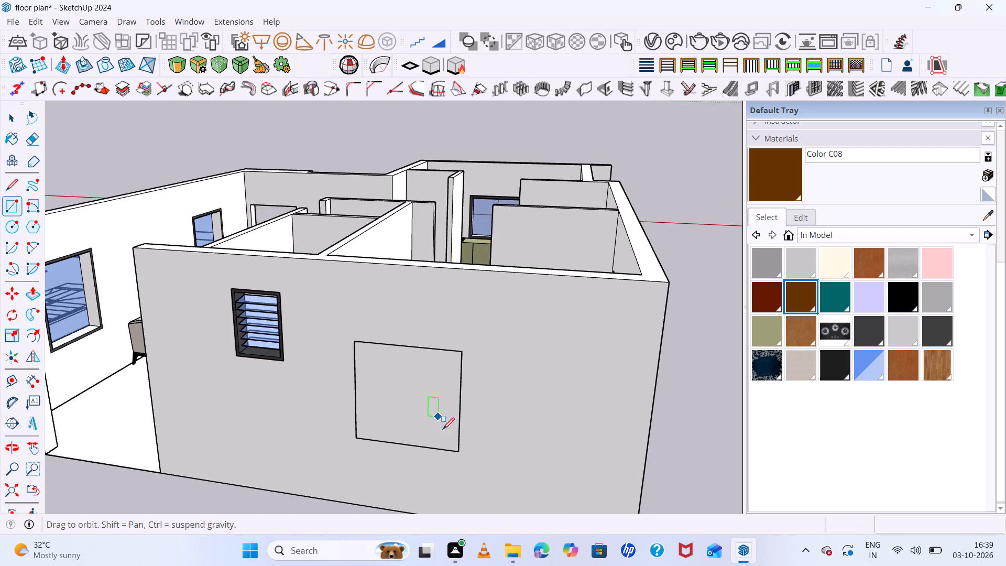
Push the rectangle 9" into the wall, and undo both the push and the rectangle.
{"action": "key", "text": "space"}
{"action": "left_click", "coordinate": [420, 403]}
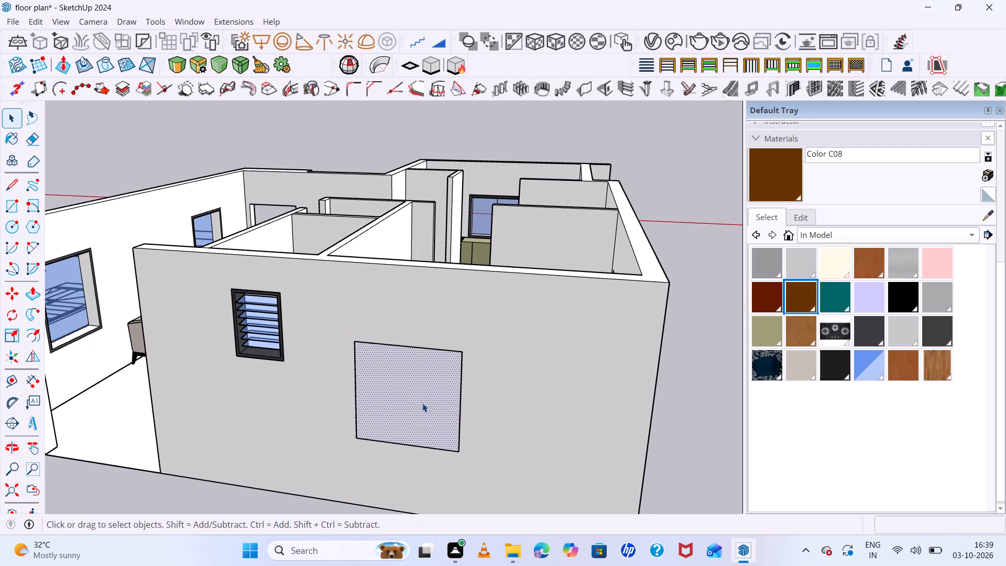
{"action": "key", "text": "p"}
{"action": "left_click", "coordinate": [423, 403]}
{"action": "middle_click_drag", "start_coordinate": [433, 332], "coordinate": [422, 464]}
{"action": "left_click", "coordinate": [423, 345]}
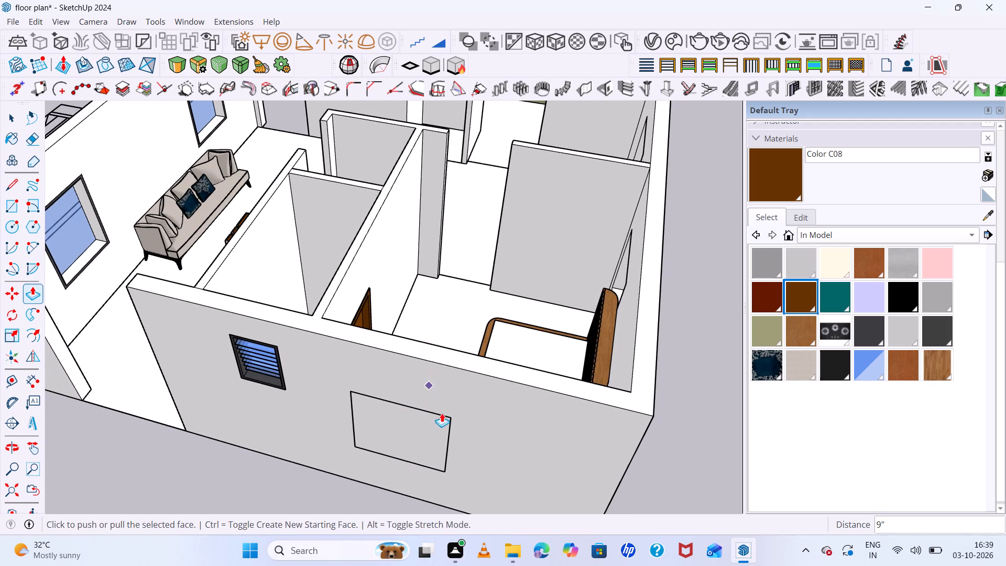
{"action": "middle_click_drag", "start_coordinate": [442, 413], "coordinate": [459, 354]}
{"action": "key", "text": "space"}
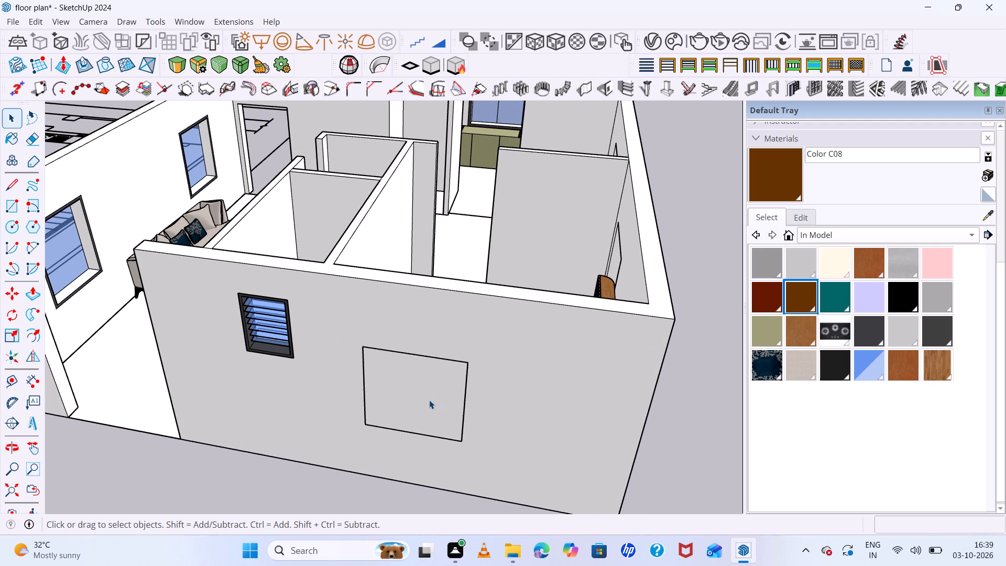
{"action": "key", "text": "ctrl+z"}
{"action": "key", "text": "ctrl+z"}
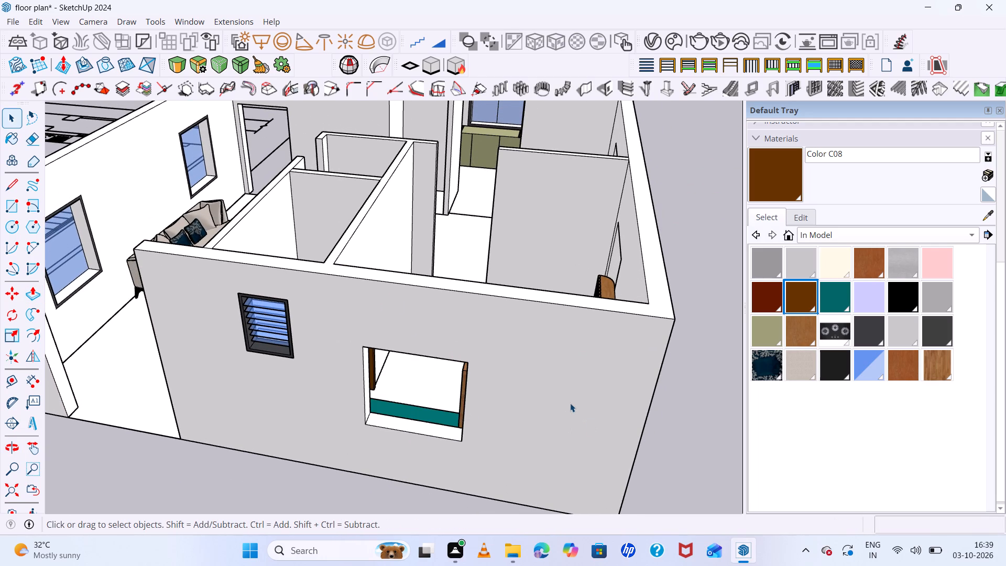
Inside the house model's group, draw a 4' by 4' rectangle filling the bedroom window opening beside the louvred window.
{"action": "double_click", "coordinate": [565, 399]}
{"action": "scroll", "coordinate": [403, 387], "scroll_direction": "up", "scroll_amount": 1}
{"action": "middle_click_drag", "start_coordinate": [444, 430], "coordinate": [449, 419]}
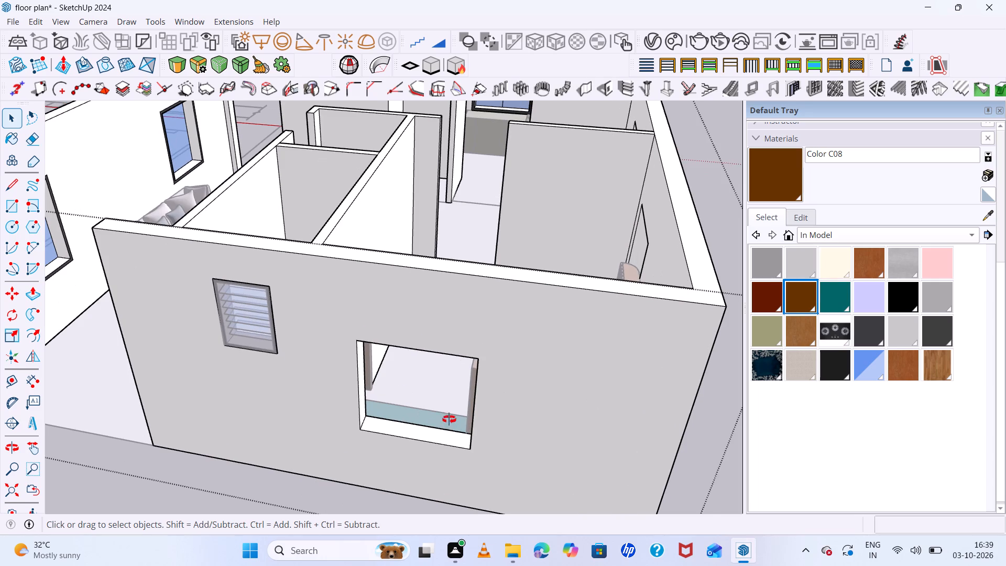
{"action": "middle_click_drag", "start_coordinate": [449, 419], "coordinate": [454, 378]}
{"action": "key", "text": "r"}
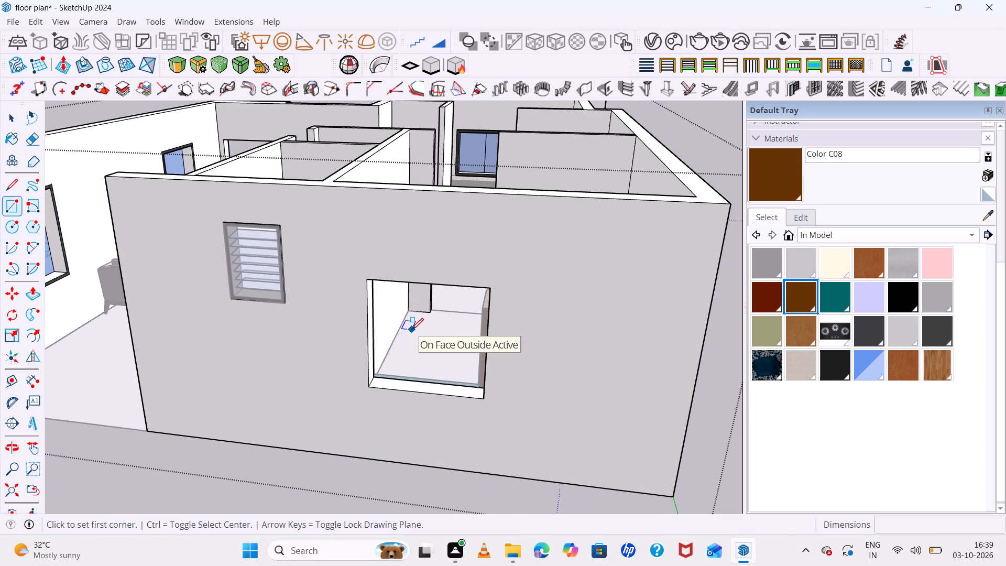
{"action": "left_click", "coordinate": [365, 280]}
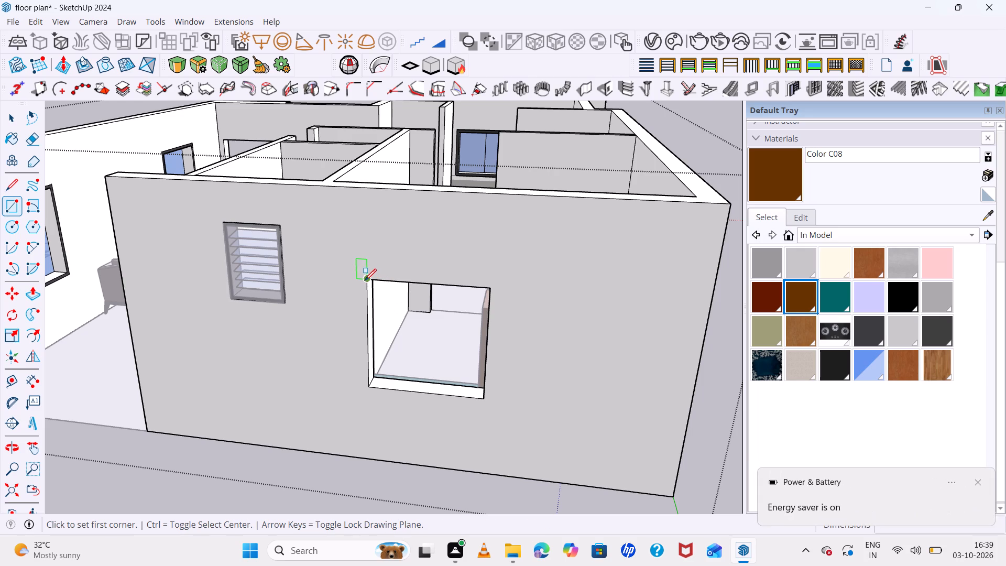
{"action": "left_click", "coordinate": [484, 400]}
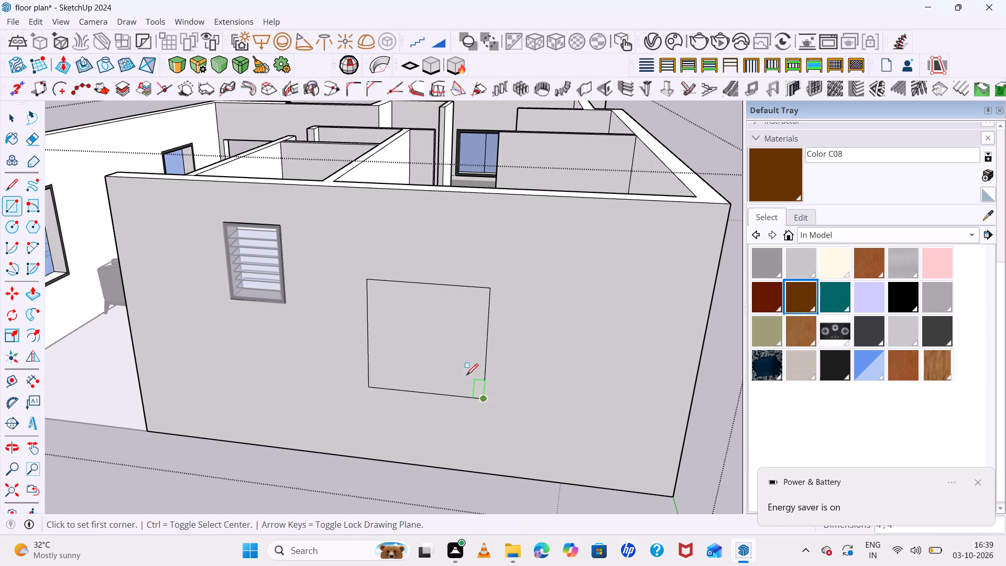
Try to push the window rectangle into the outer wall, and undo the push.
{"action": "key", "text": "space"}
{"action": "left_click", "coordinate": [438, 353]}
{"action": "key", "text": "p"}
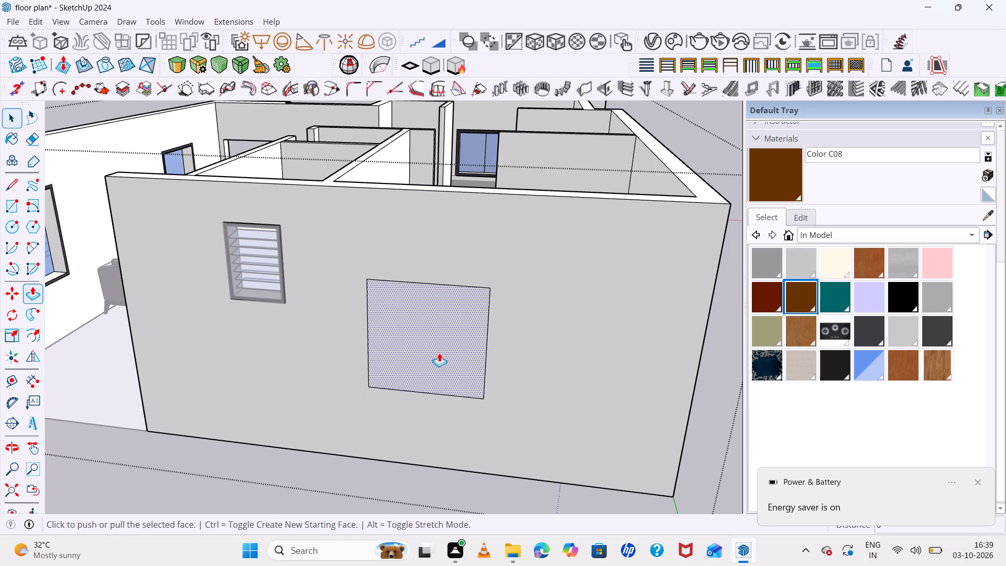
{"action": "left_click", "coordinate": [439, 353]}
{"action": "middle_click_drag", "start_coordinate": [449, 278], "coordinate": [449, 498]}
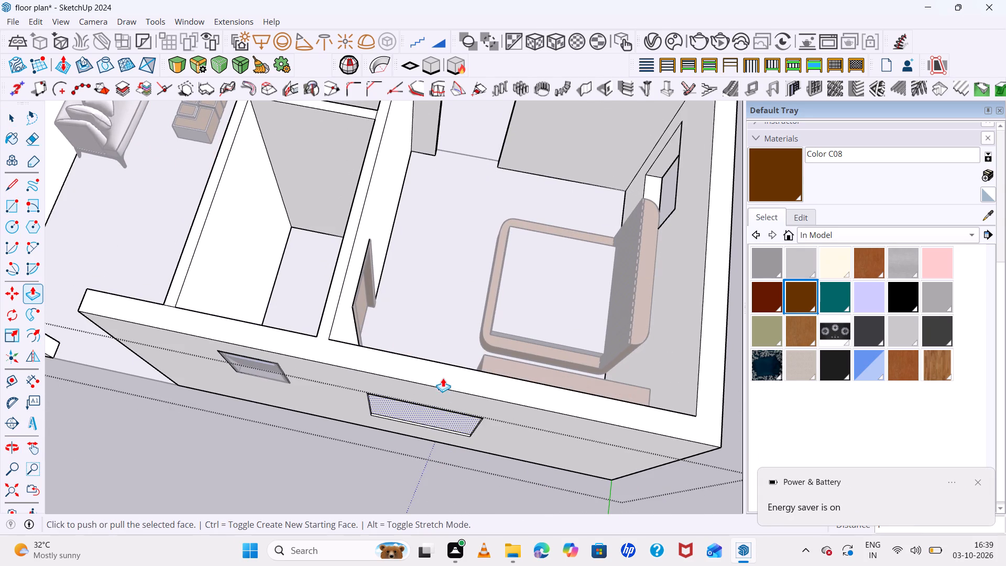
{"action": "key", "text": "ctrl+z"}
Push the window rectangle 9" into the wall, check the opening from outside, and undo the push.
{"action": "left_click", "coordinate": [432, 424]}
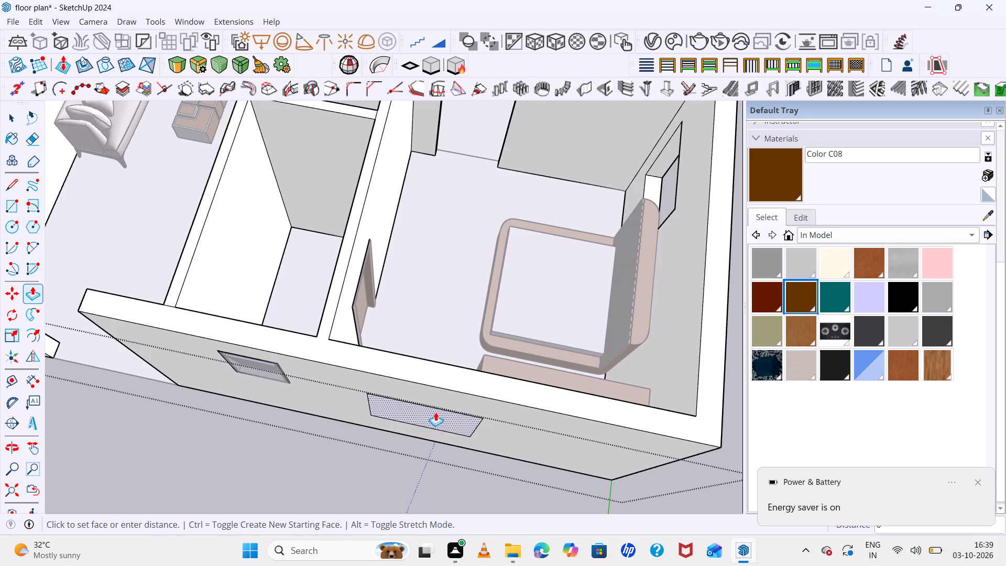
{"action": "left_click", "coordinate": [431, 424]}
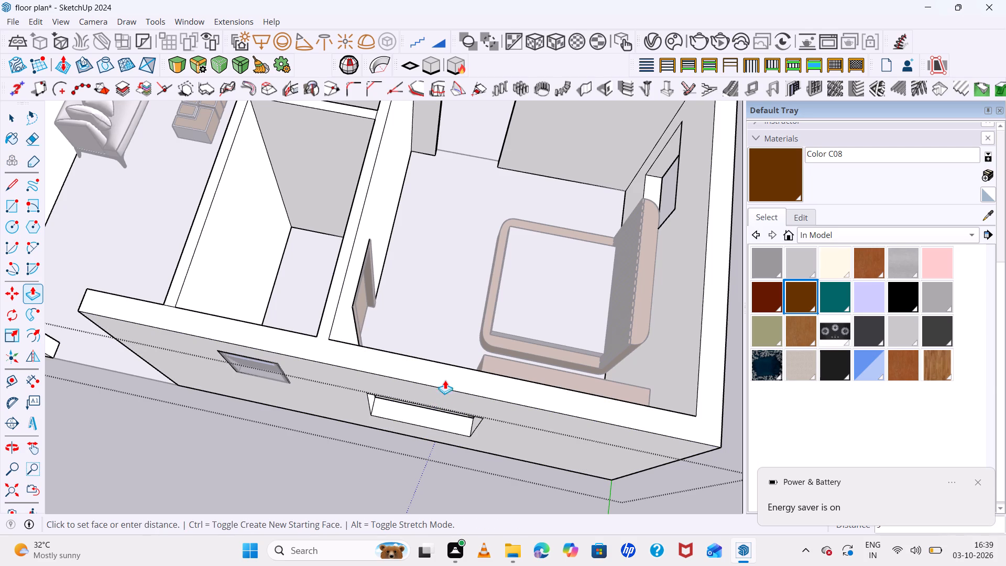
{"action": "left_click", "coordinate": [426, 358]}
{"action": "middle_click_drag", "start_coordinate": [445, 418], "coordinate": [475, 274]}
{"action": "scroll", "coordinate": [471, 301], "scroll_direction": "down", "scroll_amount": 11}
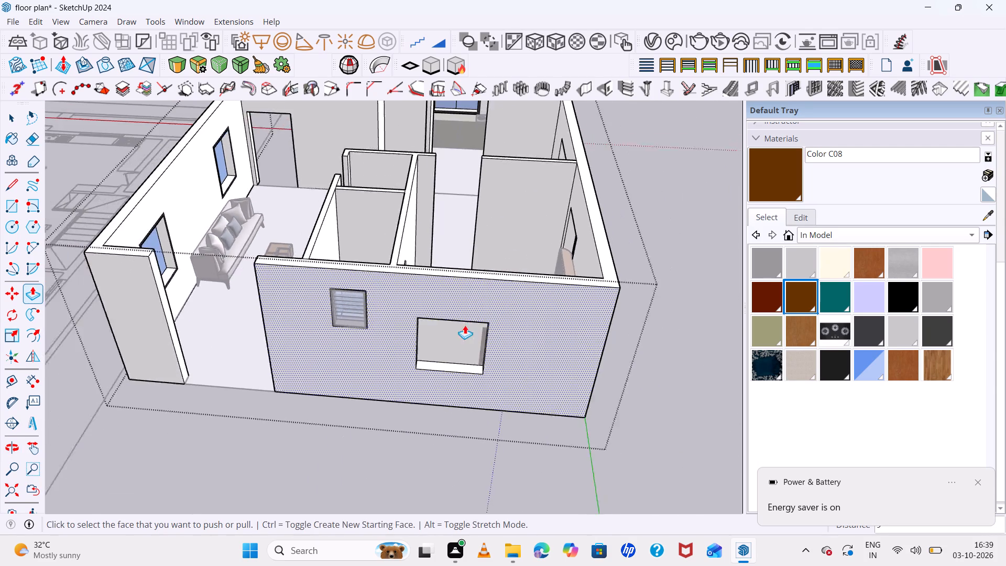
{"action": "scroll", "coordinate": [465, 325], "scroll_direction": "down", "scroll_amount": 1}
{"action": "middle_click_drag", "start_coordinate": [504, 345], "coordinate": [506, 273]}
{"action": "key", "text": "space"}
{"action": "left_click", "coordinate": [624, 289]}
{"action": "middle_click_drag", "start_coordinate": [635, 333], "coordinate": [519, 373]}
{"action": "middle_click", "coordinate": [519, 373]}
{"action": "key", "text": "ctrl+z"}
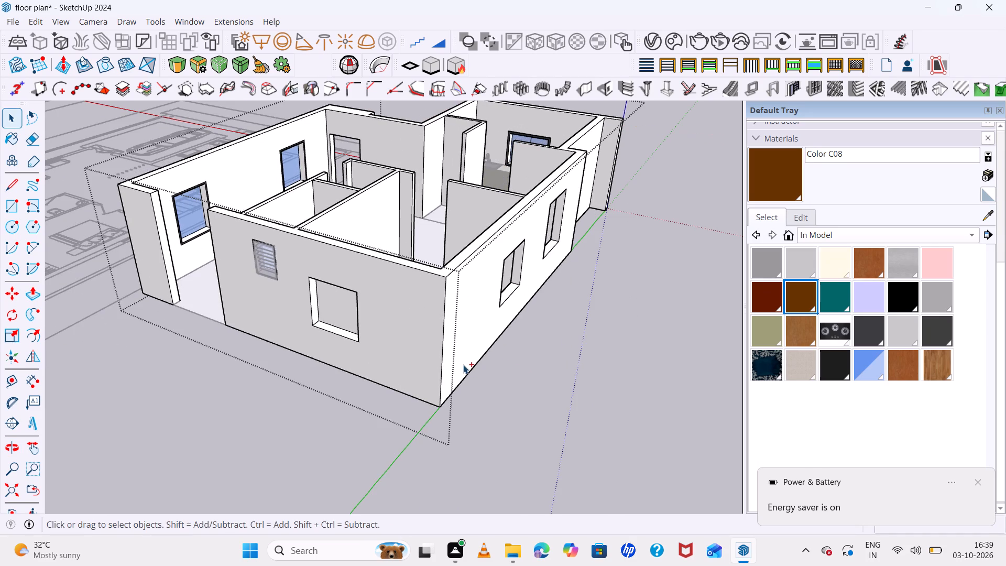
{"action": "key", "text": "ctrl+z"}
Offset the window rectangle's edges inward by about 2" to outline a frame.
{"action": "middle_click_drag", "start_coordinate": [495, 448], "coordinate": [525, 459]}
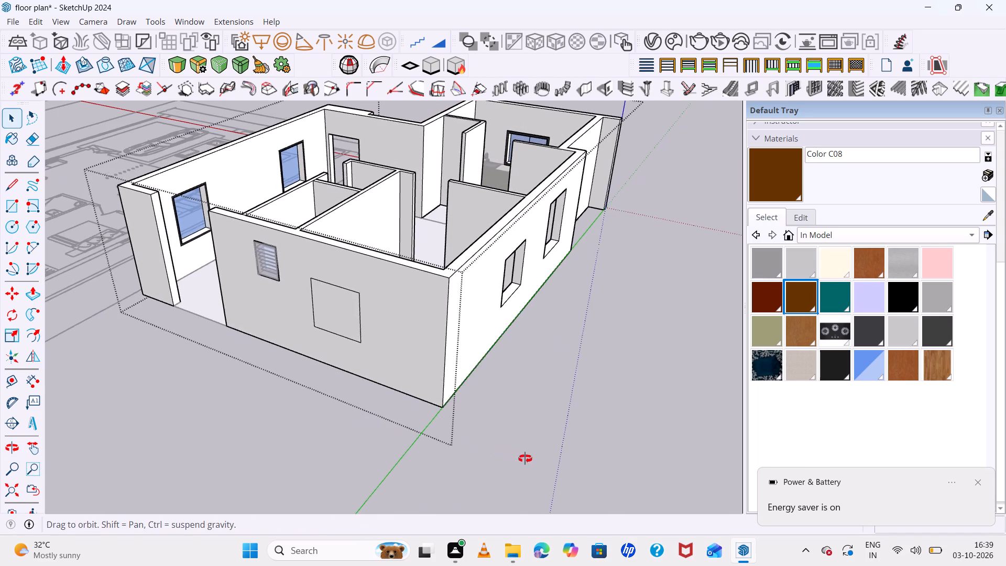
{"action": "middle_click_drag", "start_coordinate": [525, 459], "coordinate": [534, 461]}
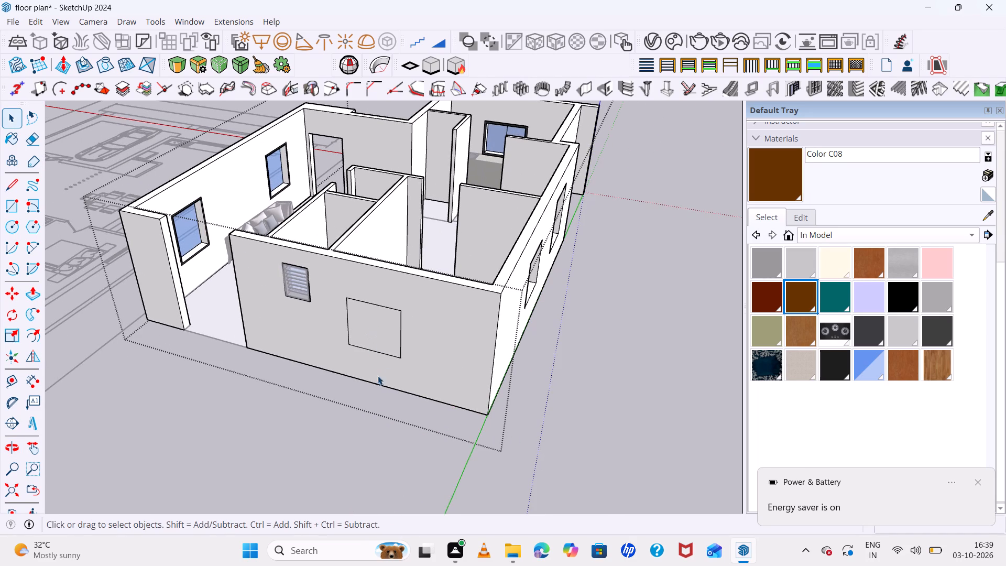
{"action": "middle_click_drag", "start_coordinate": [417, 445], "coordinate": [490, 422]}
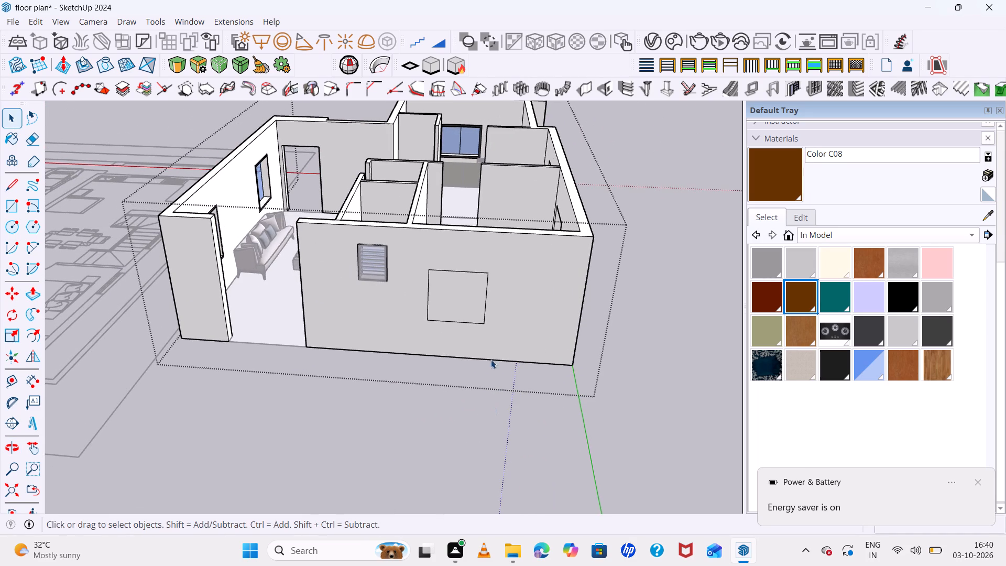
{"action": "left_click", "coordinate": [460, 301]}
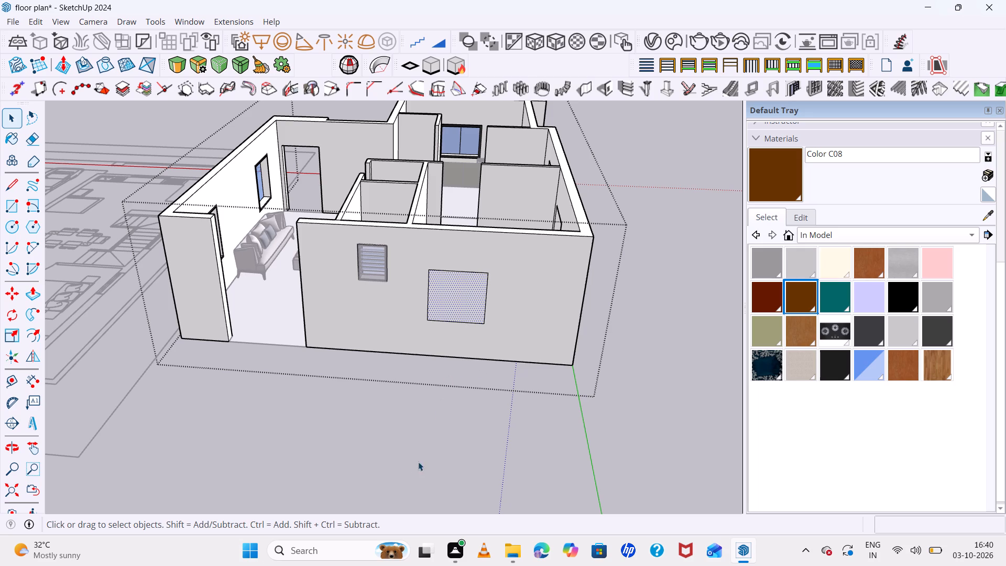
{"action": "key", "text": "f"}
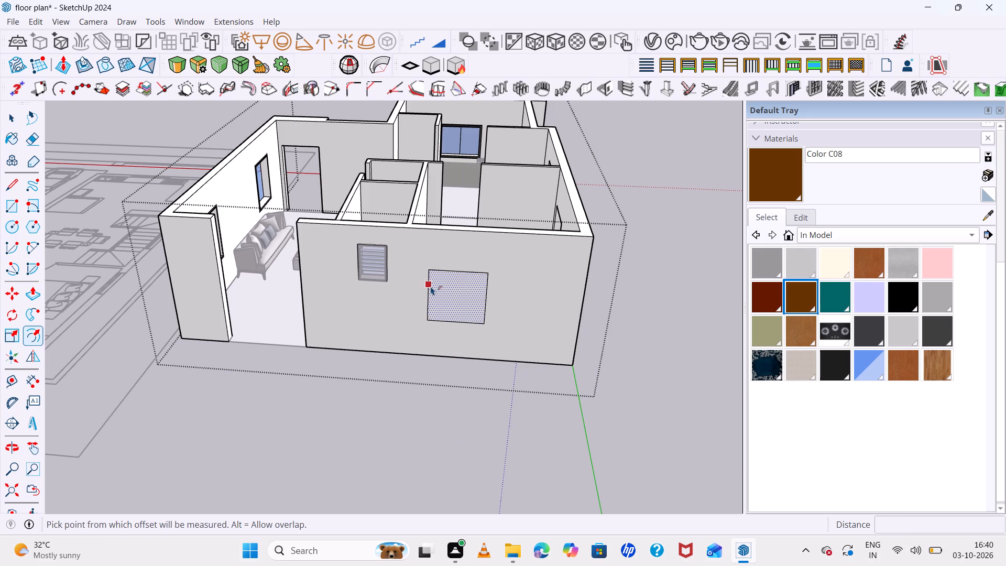
{"action": "left_click", "coordinate": [431, 286]}
{"action": "scroll", "coordinate": [433, 287], "scroll_direction": "up", "scroll_amount": 4}
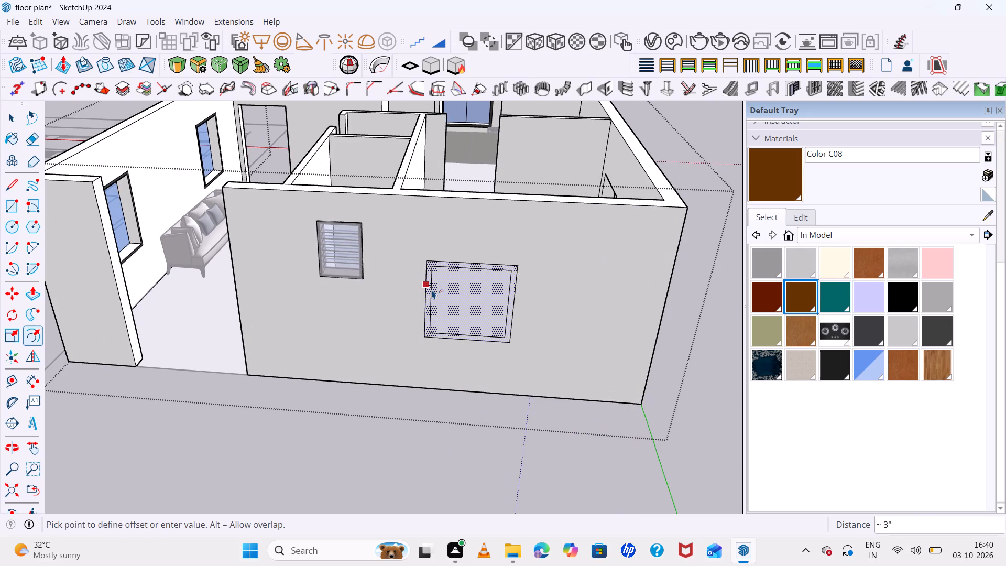
{"action": "scroll", "coordinate": [432, 290], "scroll_direction": "up", "scroll_amount": 5}
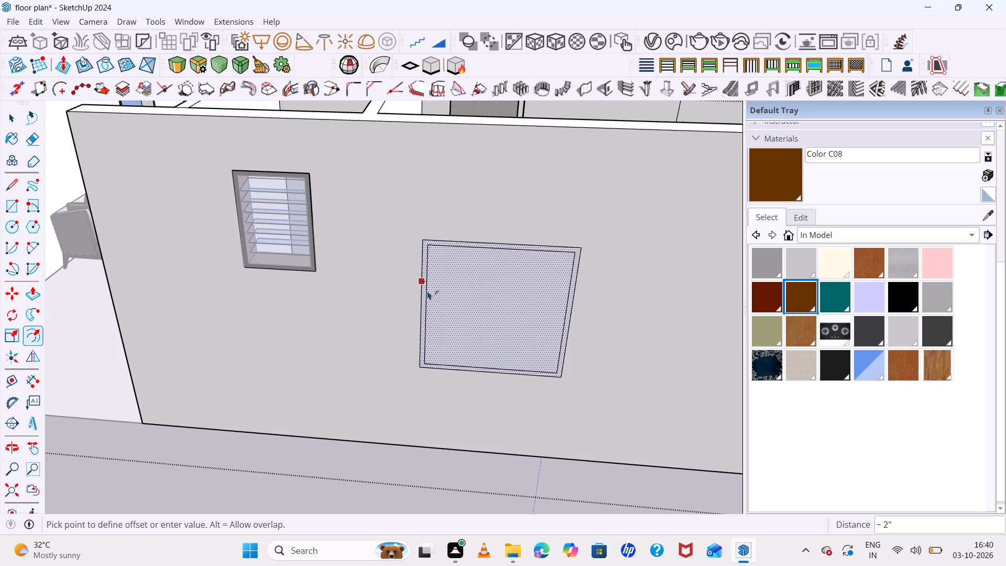
{"action": "left_click", "coordinate": [429, 291]}
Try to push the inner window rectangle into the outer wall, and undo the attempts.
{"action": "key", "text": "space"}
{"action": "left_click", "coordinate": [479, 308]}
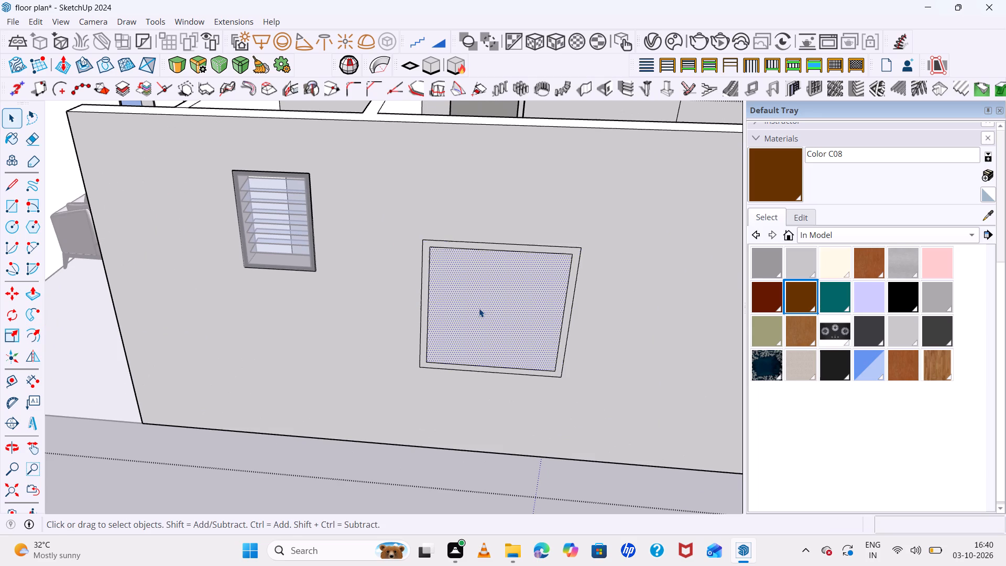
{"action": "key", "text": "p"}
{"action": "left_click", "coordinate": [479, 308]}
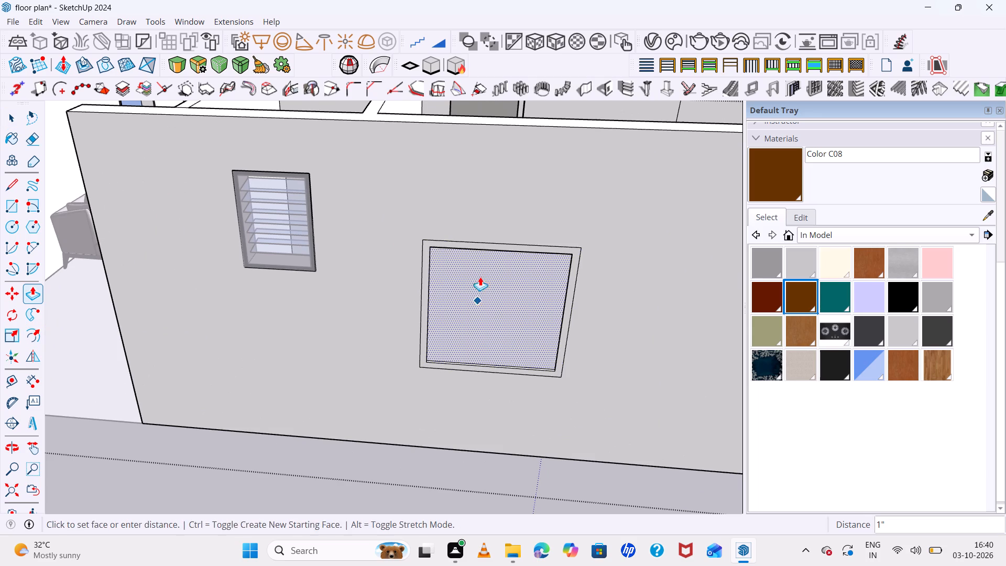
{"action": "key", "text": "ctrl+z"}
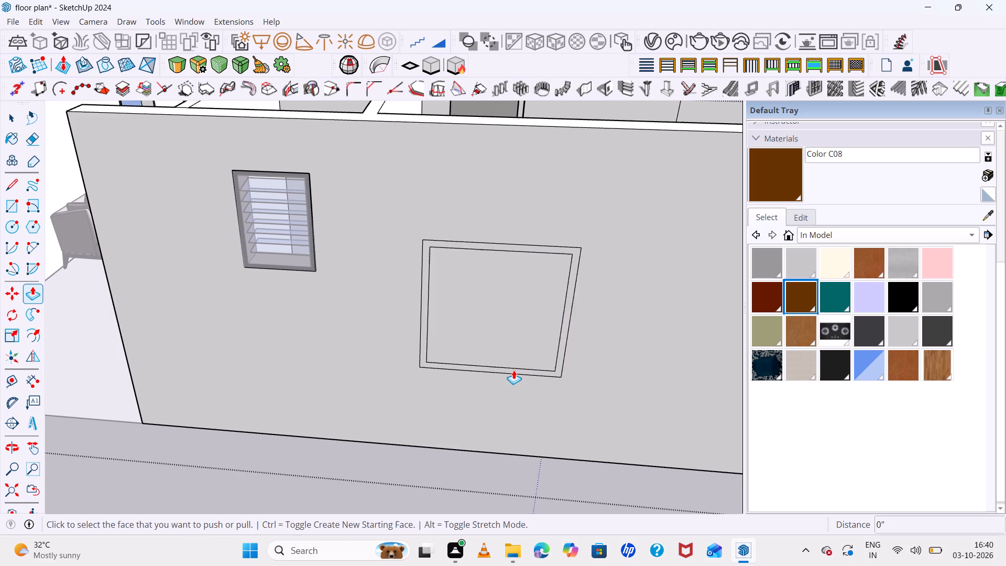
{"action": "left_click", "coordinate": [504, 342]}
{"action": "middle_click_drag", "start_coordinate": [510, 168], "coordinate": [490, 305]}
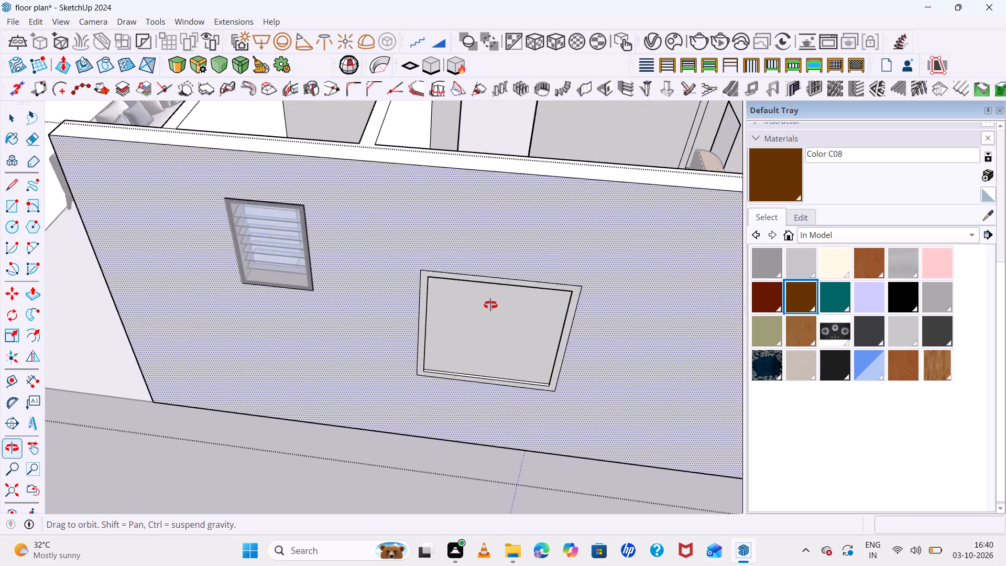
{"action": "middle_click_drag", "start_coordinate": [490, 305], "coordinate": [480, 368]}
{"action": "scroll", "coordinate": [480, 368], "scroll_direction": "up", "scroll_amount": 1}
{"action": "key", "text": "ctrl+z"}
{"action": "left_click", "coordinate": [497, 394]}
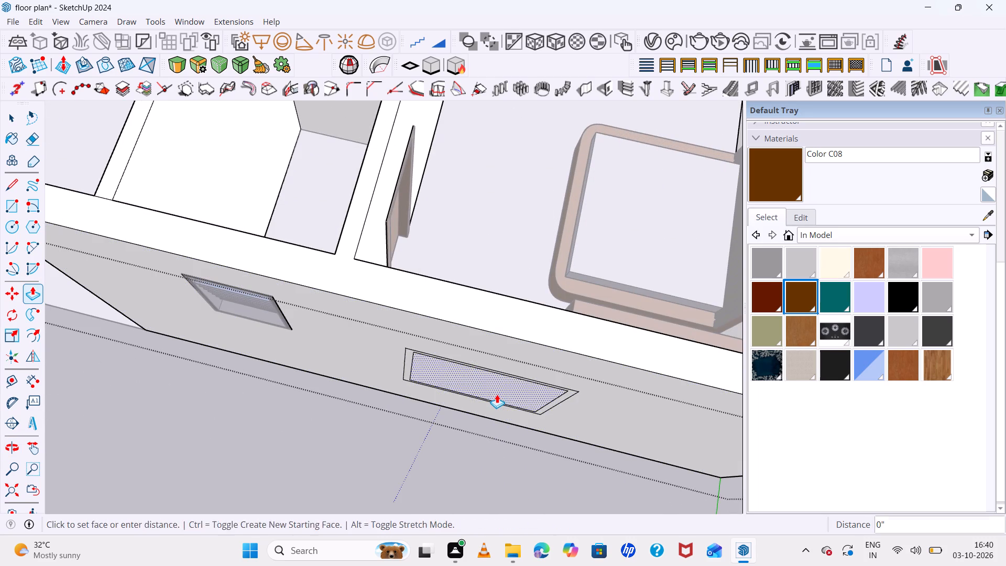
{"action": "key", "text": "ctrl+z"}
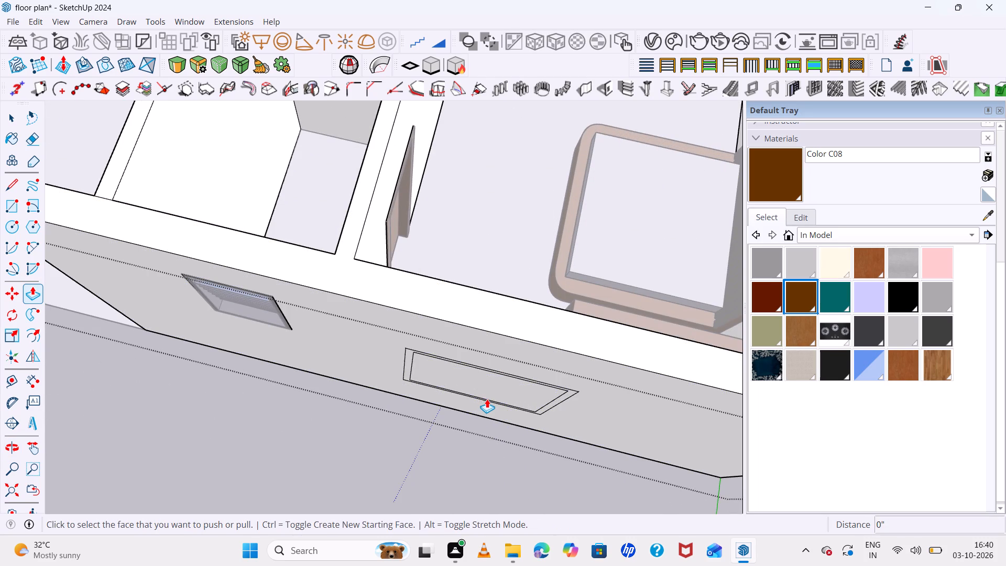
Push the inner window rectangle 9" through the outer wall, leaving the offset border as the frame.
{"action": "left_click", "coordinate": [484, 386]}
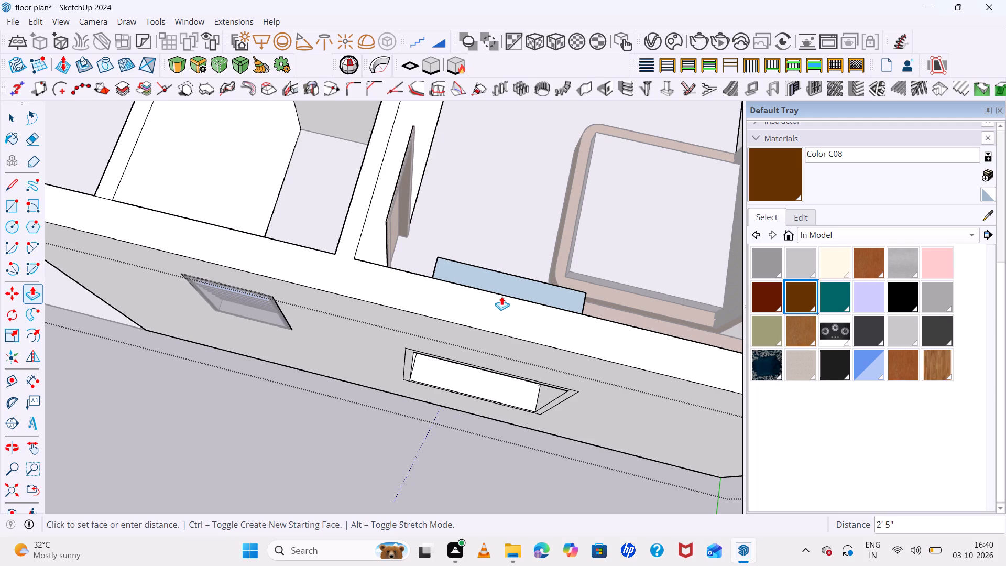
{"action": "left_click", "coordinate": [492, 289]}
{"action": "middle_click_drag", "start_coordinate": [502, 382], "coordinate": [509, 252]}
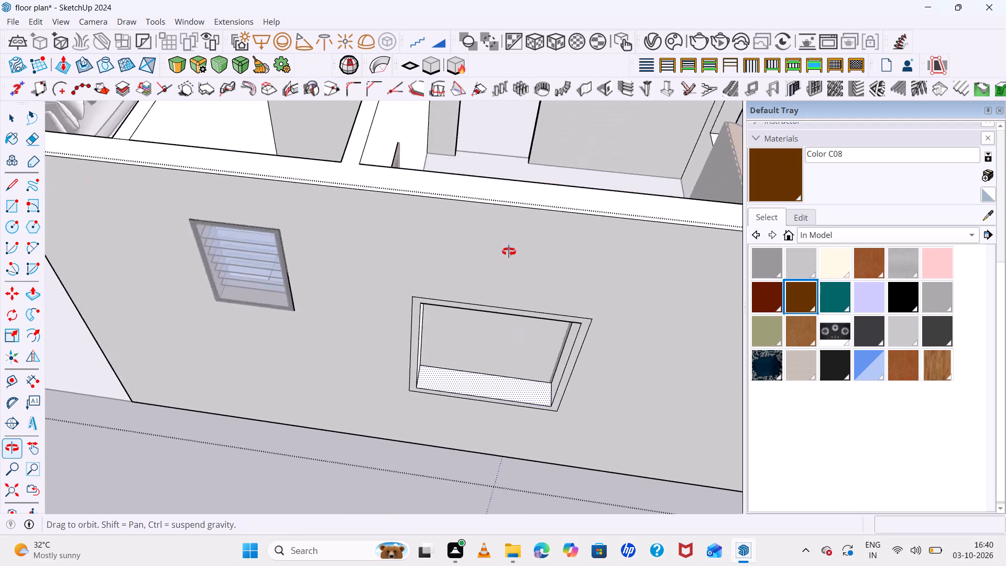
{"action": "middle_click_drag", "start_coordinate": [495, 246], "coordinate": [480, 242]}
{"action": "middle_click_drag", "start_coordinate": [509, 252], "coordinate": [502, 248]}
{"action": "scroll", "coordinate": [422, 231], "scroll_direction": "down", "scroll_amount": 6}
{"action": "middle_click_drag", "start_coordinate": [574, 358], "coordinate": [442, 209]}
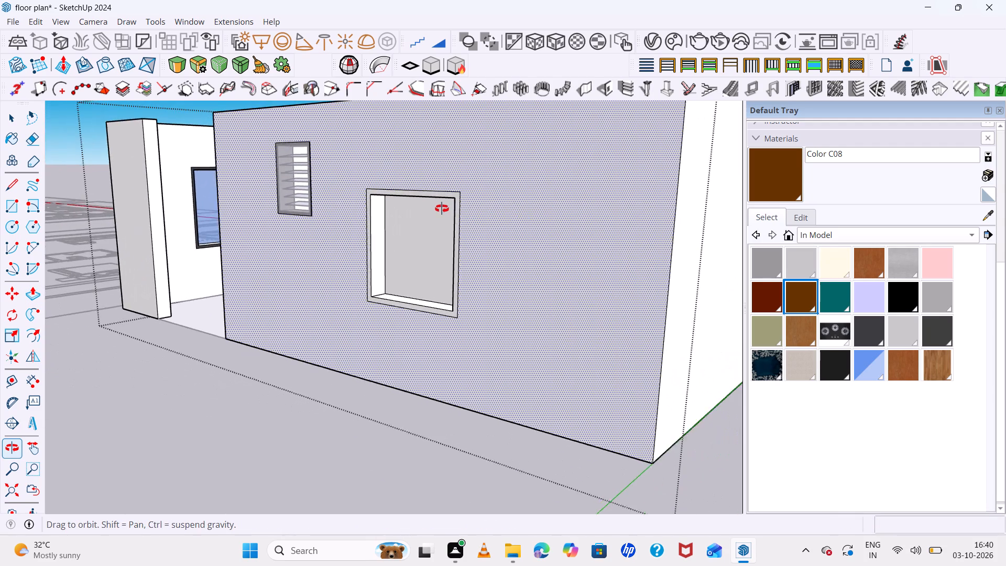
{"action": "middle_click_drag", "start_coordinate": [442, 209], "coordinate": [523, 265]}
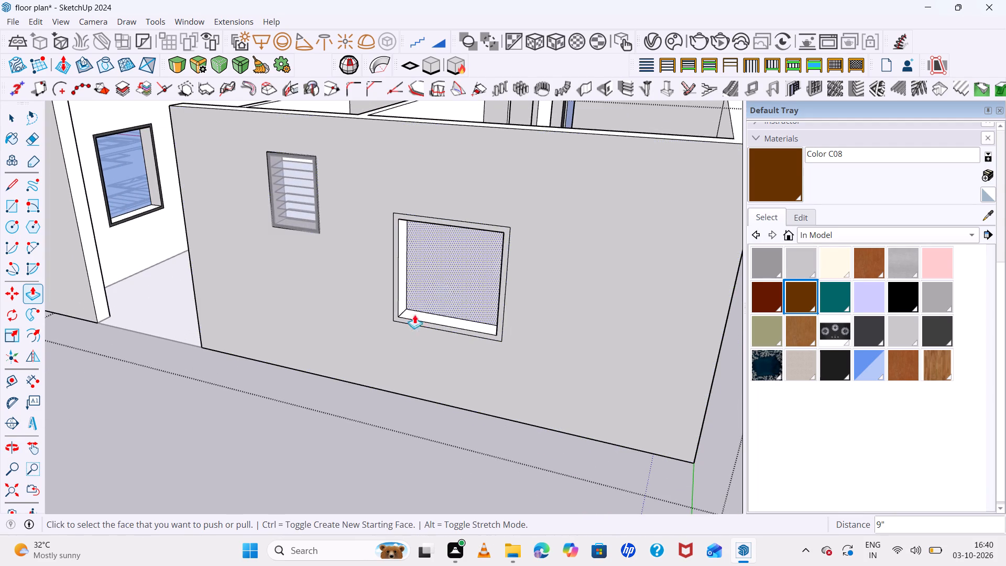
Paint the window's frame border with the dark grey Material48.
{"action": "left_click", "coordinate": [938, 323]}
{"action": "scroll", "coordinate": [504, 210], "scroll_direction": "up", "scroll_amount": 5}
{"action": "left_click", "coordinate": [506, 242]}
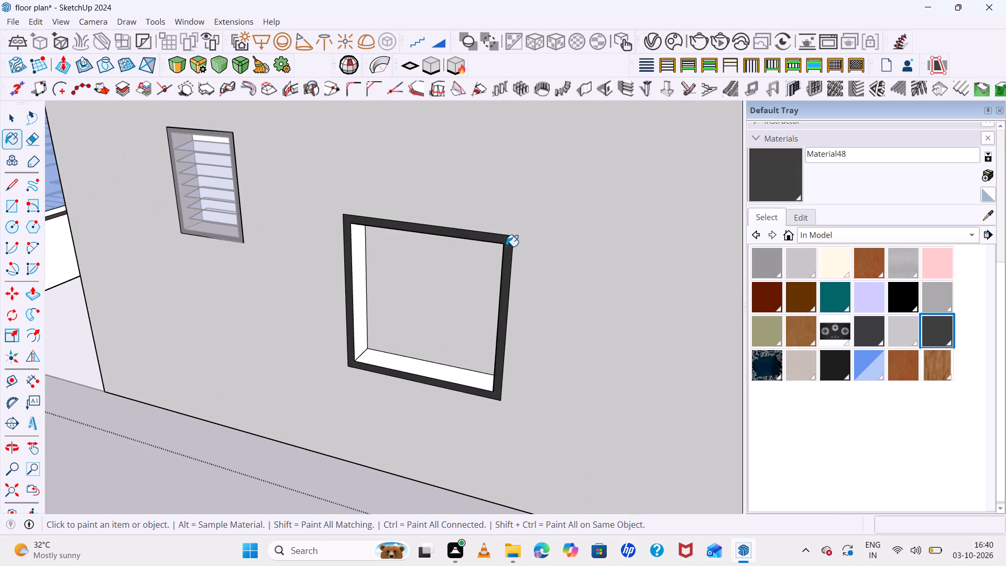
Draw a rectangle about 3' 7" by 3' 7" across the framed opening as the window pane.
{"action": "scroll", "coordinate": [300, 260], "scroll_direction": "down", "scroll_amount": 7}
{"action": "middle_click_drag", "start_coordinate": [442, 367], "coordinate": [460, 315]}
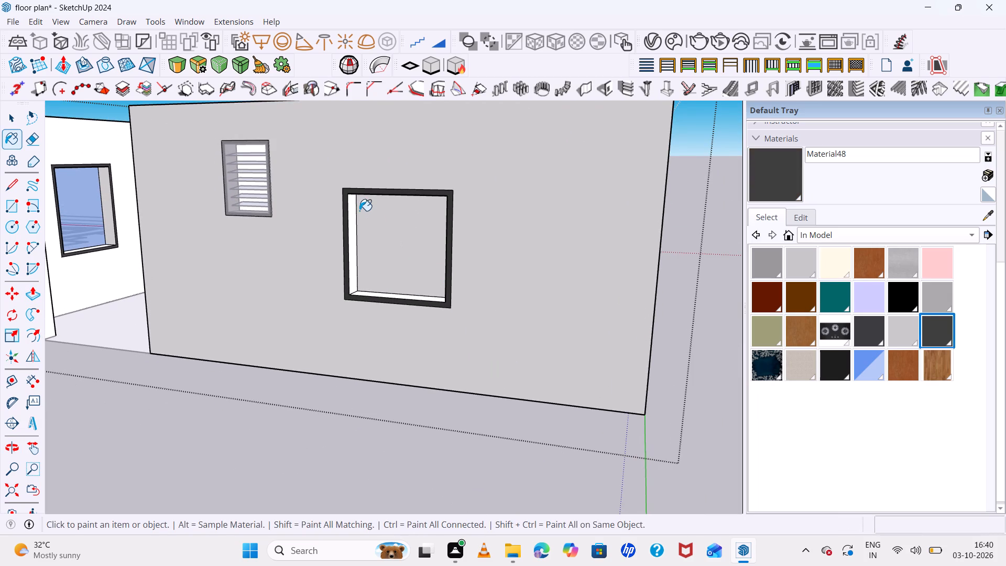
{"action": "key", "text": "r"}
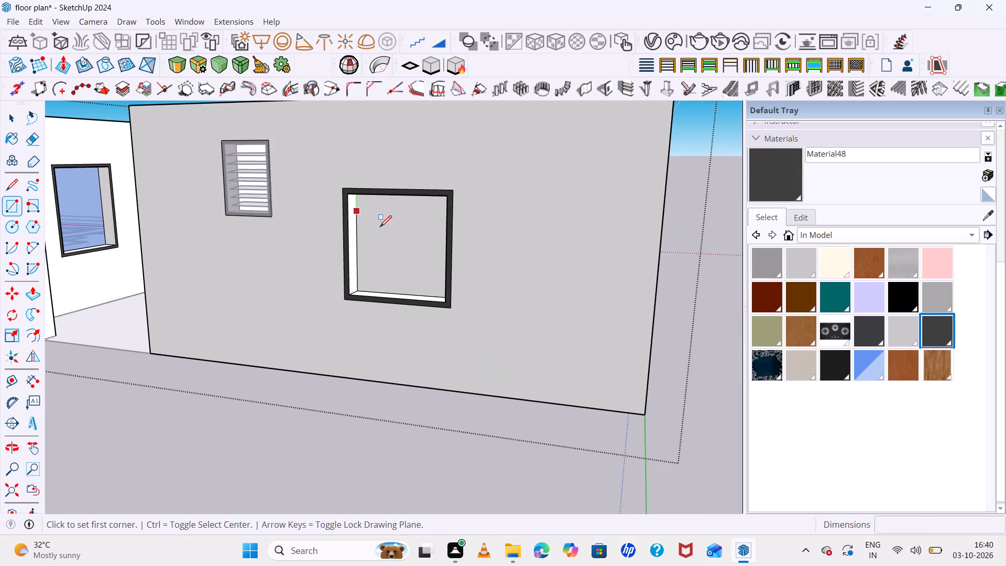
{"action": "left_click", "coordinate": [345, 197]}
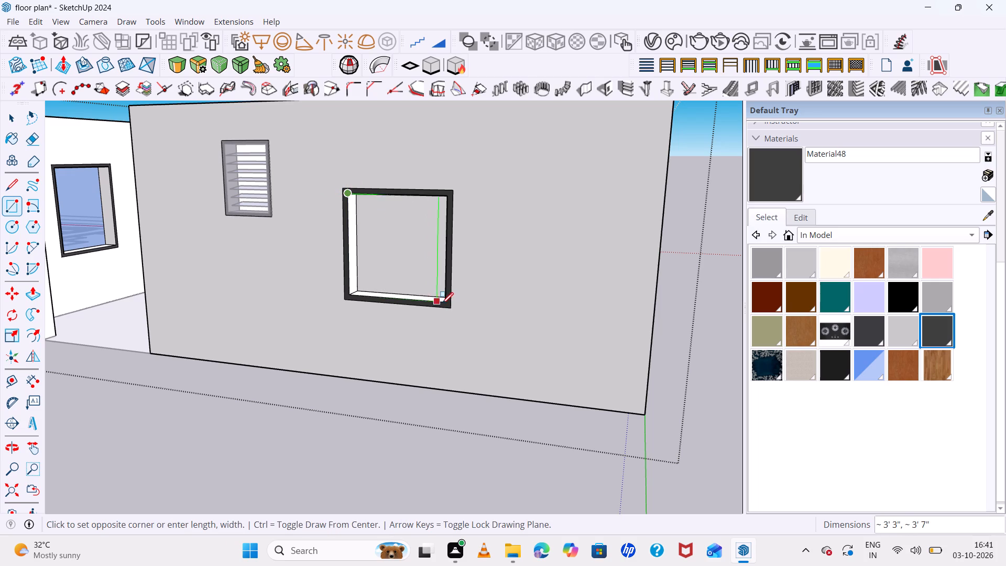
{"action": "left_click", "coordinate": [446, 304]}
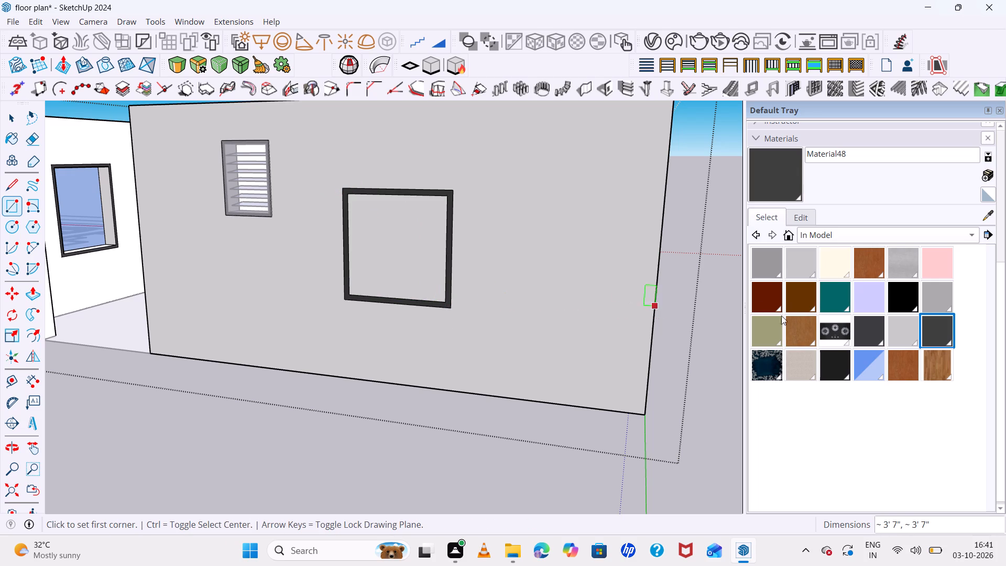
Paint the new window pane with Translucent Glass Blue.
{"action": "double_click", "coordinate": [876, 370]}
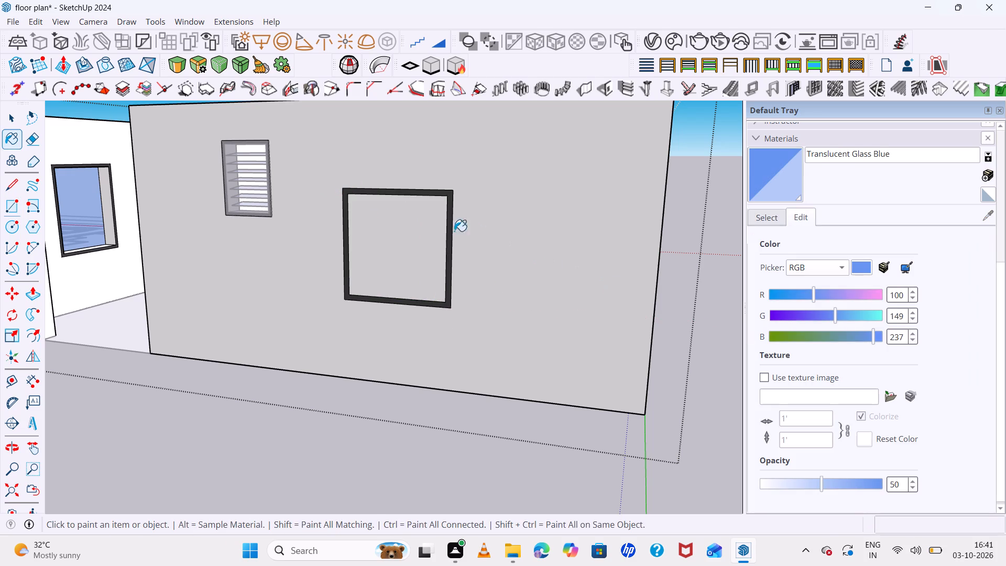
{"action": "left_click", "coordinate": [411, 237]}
Examine the glazed bedroom window and the surrounding walls from outside and above the house.
{"action": "scroll", "coordinate": [402, 253], "scroll_direction": "down", "scroll_amount": 12}
{"action": "middle_click_drag", "start_coordinate": [457, 335], "coordinate": [451, 406]}
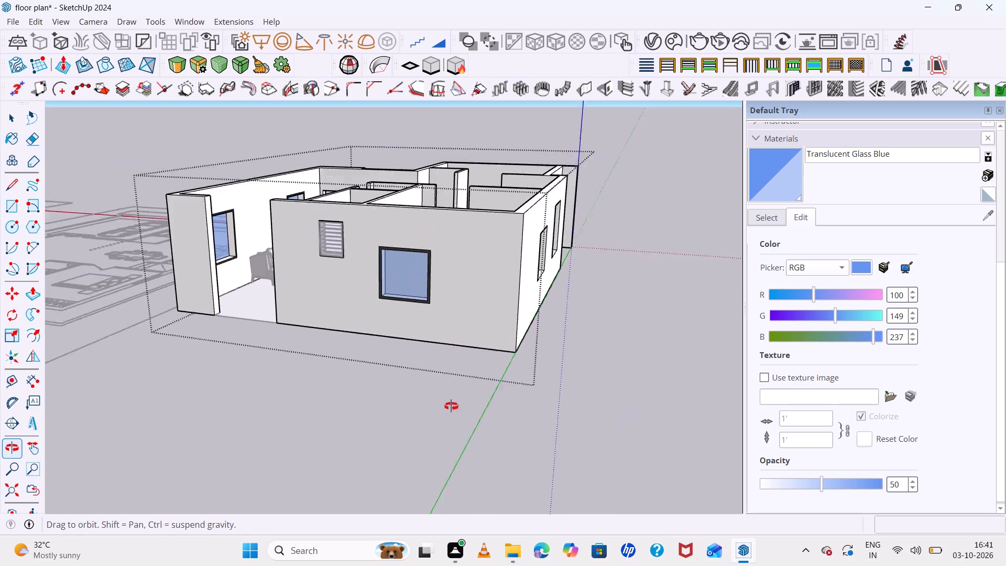
{"action": "middle_click_drag", "start_coordinate": [451, 406], "coordinate": [311, 470]}
{"action": "middle_click_drag", "start_coordinate": [410, 356], "coordinate": [249, 424]}
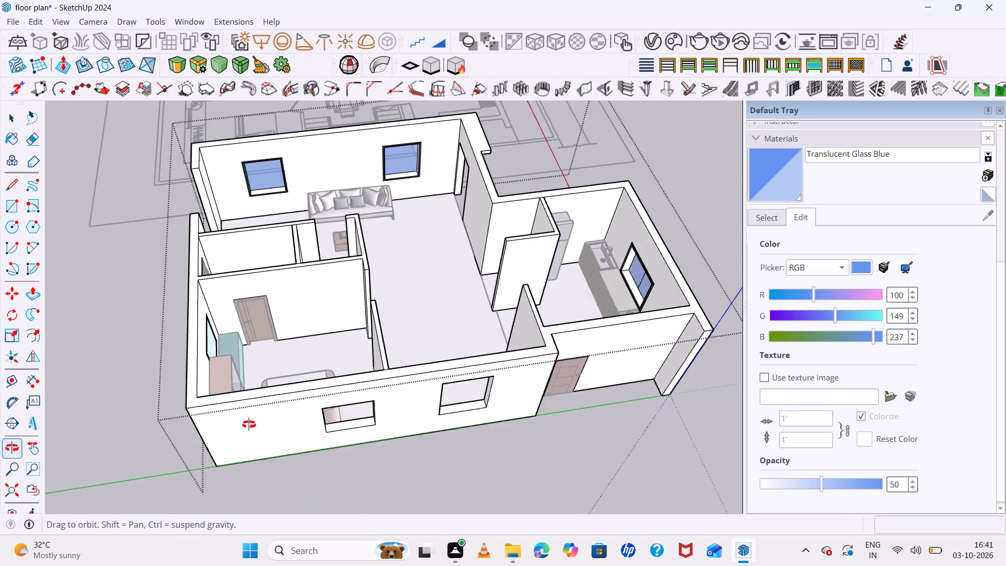
{"action": "middle_click_drag", "start_coordinate": [249, 424], "coordinate": [433, 343]}
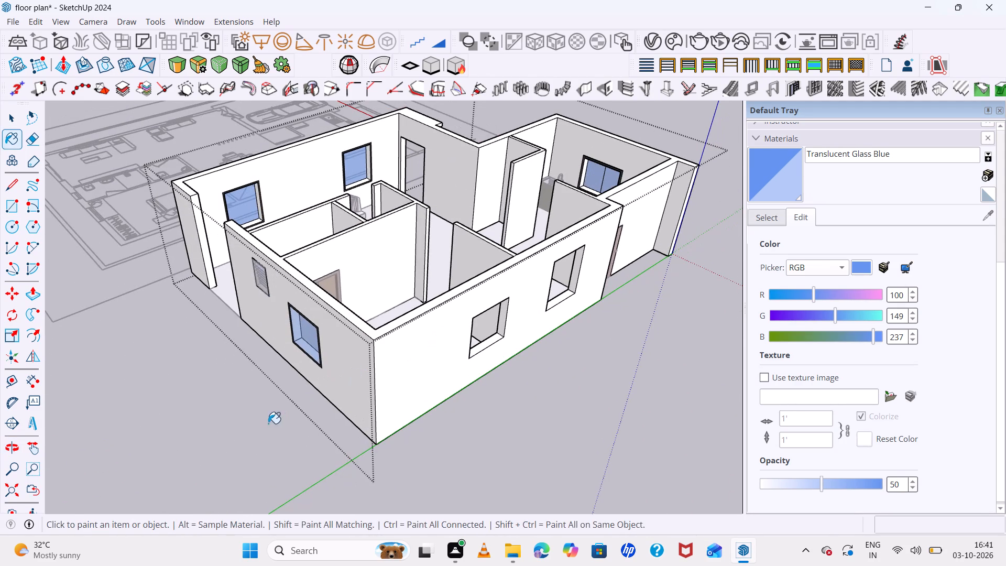
{"action": "key", "text": "space"}
{"action": "left_click", "coordinate": [268, 424]}
{"action": "scroll", "coordinate": [329, 312], "scroll_direction": "up", "scroll_amount": 11}
{"action": "middle_click_drag", "start_coordinate": [323, 353], "coordinate": [383, 313]}
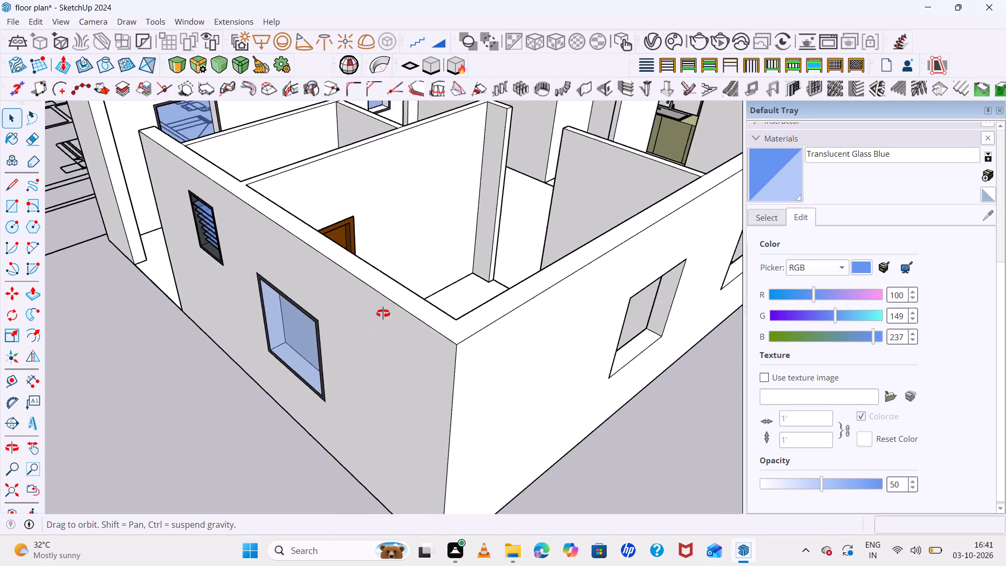
{"action": "middle_click_drag", "start_coordinate": [383, 313], "coordinate": [214, 381]}
{"action": "scroll", "coordinate": [343, 301], "scroll_direction": "up", "scroll_amount": 1}
{"action": "middle_click_drag", "start_coordinate": [328, 300], "coordinate": [214, 304]}
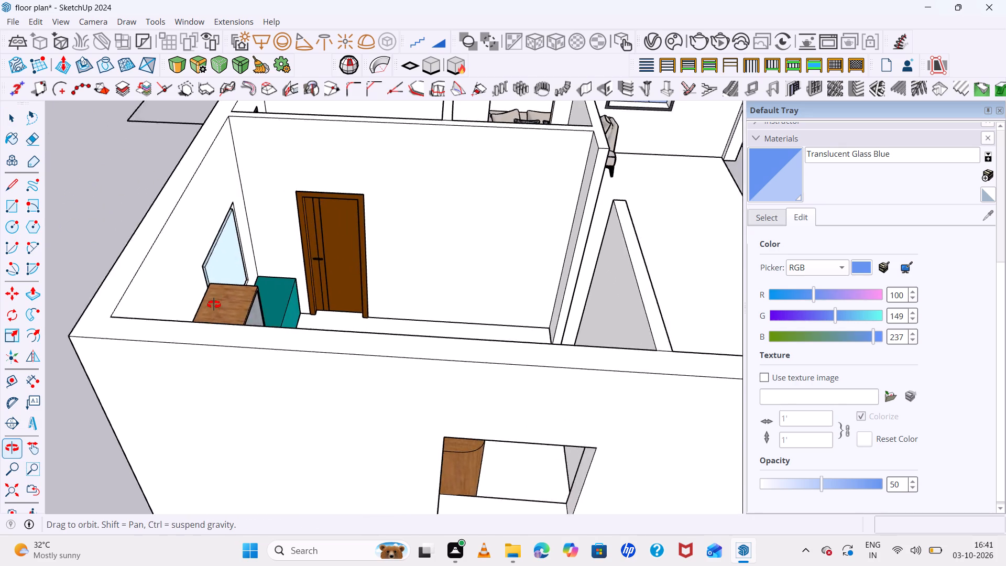
{"action": "middle_click_drag", "start_coordinate": [214, 304], "coordinate": [432, 269]}
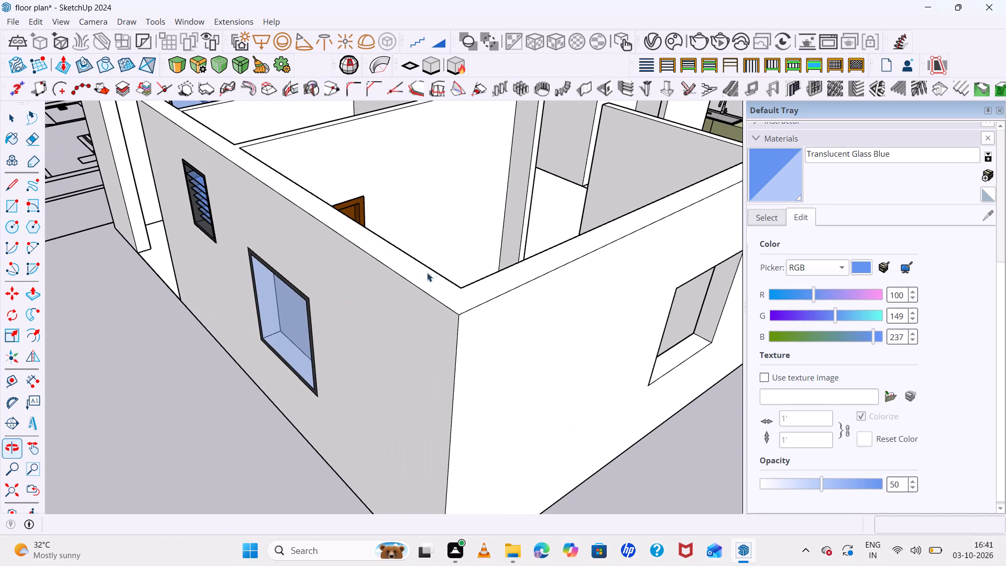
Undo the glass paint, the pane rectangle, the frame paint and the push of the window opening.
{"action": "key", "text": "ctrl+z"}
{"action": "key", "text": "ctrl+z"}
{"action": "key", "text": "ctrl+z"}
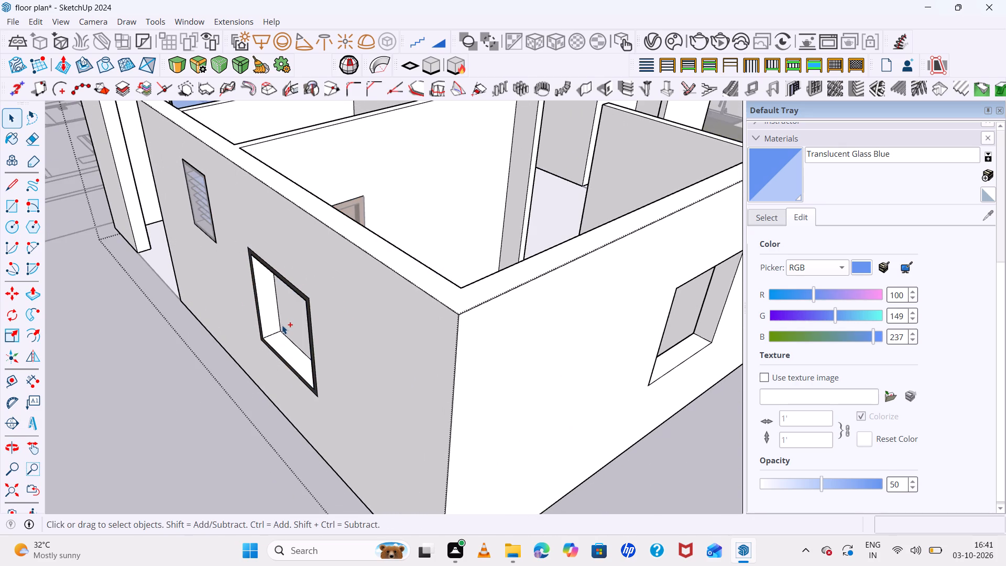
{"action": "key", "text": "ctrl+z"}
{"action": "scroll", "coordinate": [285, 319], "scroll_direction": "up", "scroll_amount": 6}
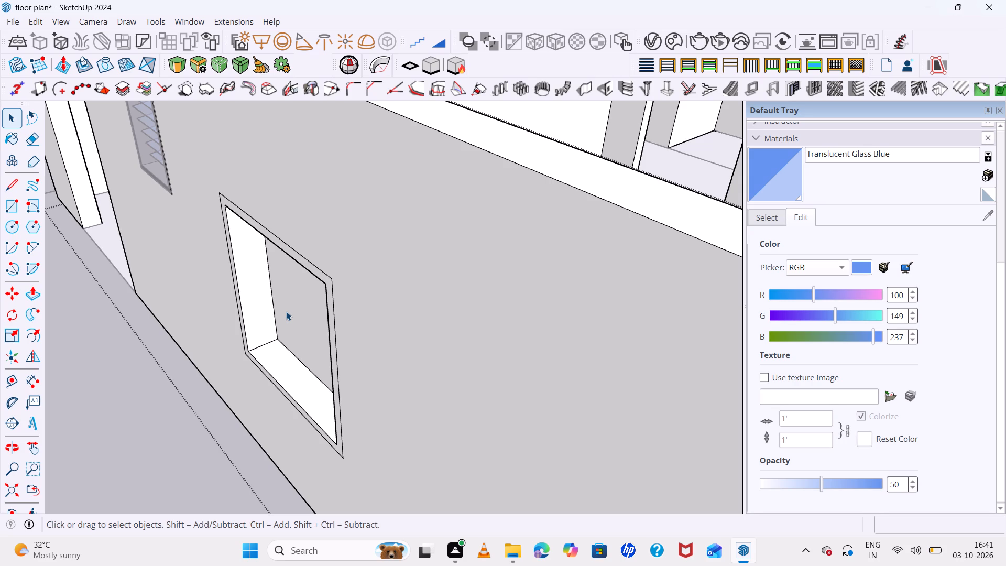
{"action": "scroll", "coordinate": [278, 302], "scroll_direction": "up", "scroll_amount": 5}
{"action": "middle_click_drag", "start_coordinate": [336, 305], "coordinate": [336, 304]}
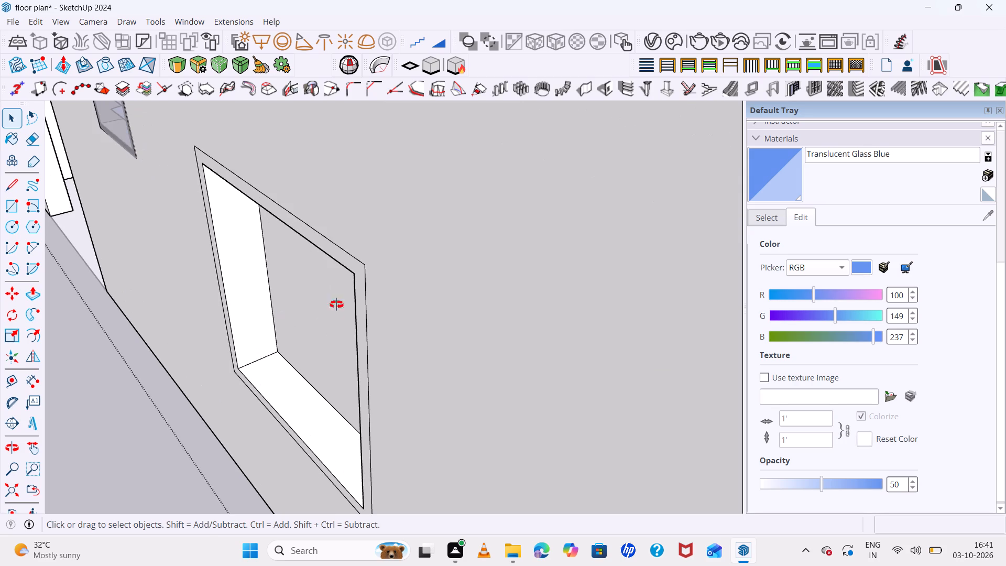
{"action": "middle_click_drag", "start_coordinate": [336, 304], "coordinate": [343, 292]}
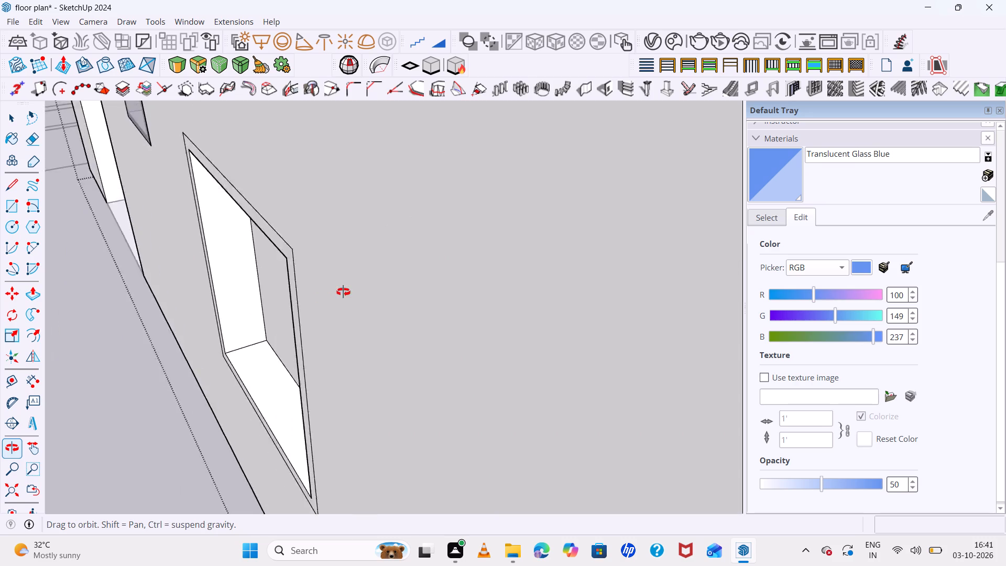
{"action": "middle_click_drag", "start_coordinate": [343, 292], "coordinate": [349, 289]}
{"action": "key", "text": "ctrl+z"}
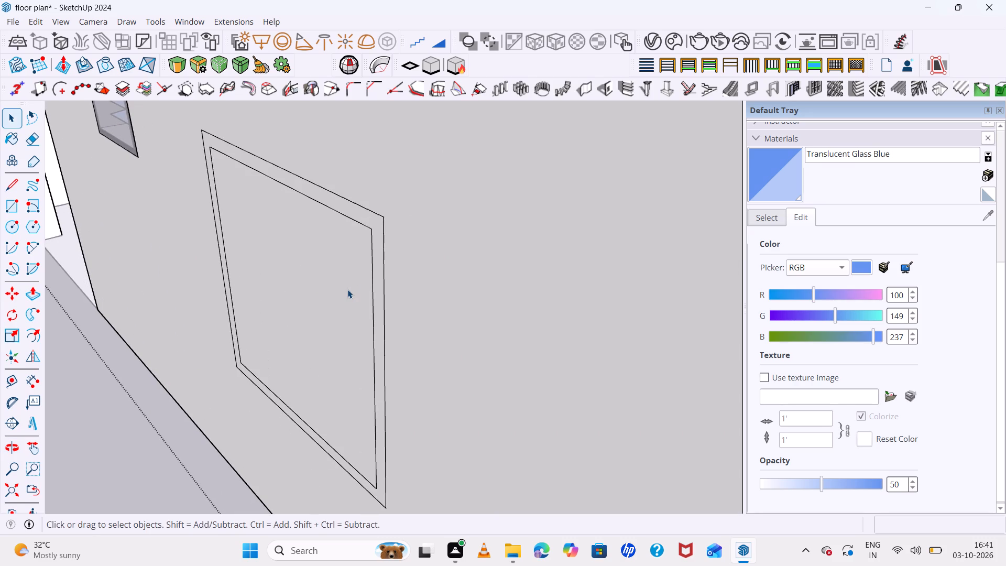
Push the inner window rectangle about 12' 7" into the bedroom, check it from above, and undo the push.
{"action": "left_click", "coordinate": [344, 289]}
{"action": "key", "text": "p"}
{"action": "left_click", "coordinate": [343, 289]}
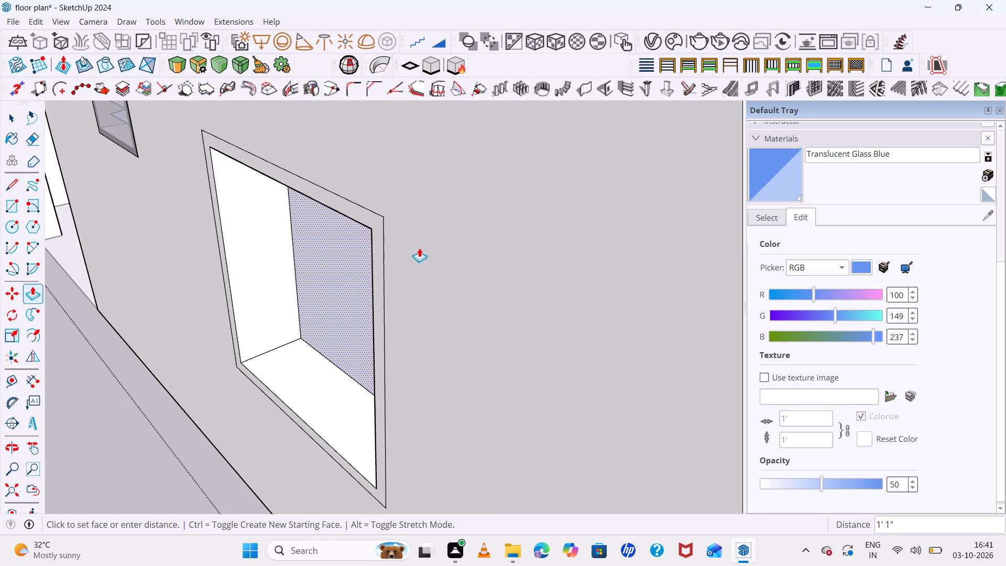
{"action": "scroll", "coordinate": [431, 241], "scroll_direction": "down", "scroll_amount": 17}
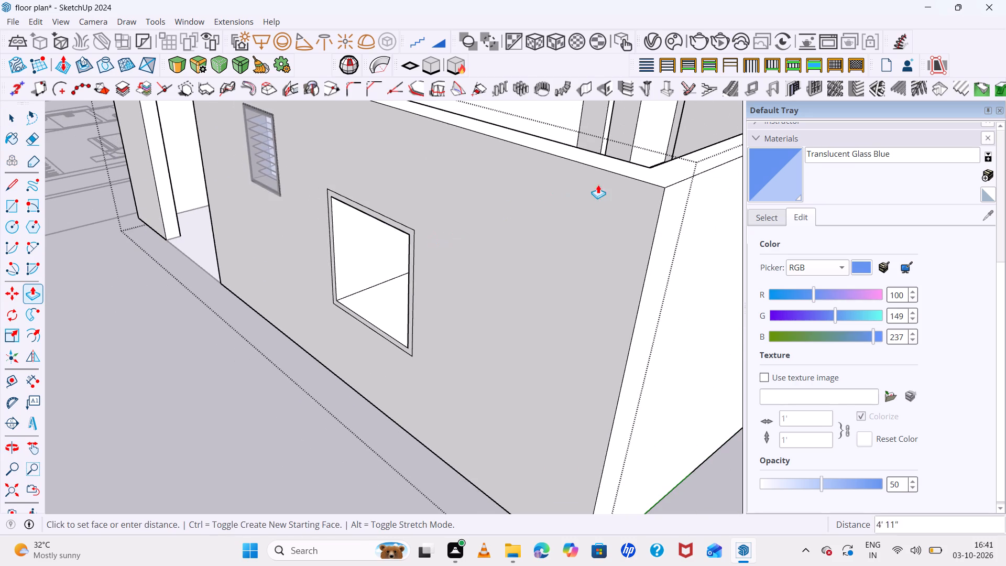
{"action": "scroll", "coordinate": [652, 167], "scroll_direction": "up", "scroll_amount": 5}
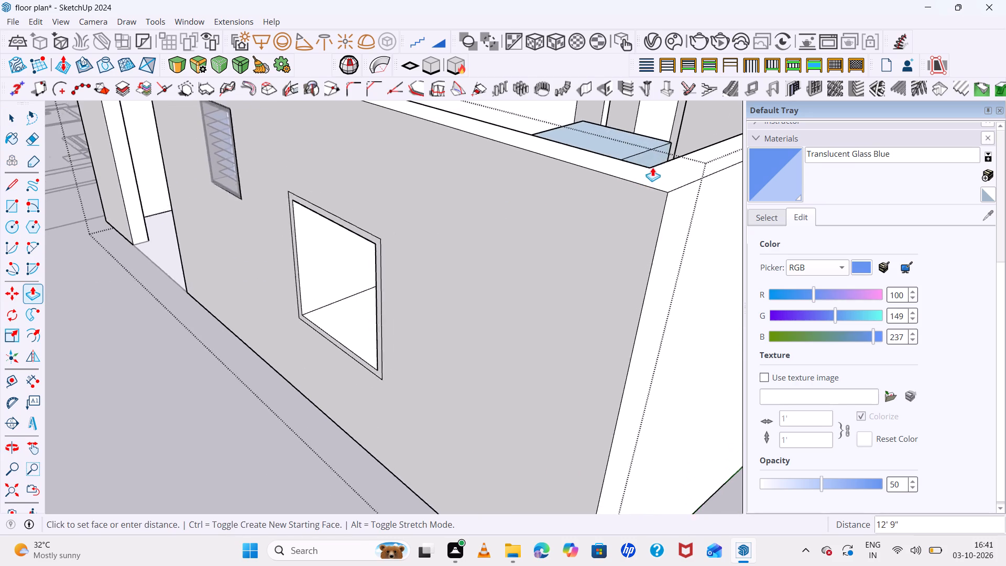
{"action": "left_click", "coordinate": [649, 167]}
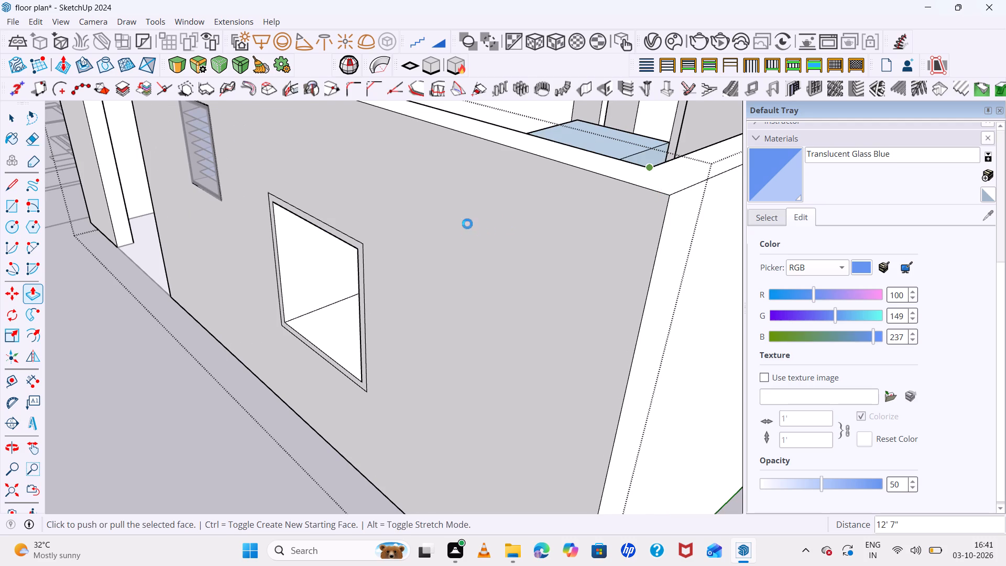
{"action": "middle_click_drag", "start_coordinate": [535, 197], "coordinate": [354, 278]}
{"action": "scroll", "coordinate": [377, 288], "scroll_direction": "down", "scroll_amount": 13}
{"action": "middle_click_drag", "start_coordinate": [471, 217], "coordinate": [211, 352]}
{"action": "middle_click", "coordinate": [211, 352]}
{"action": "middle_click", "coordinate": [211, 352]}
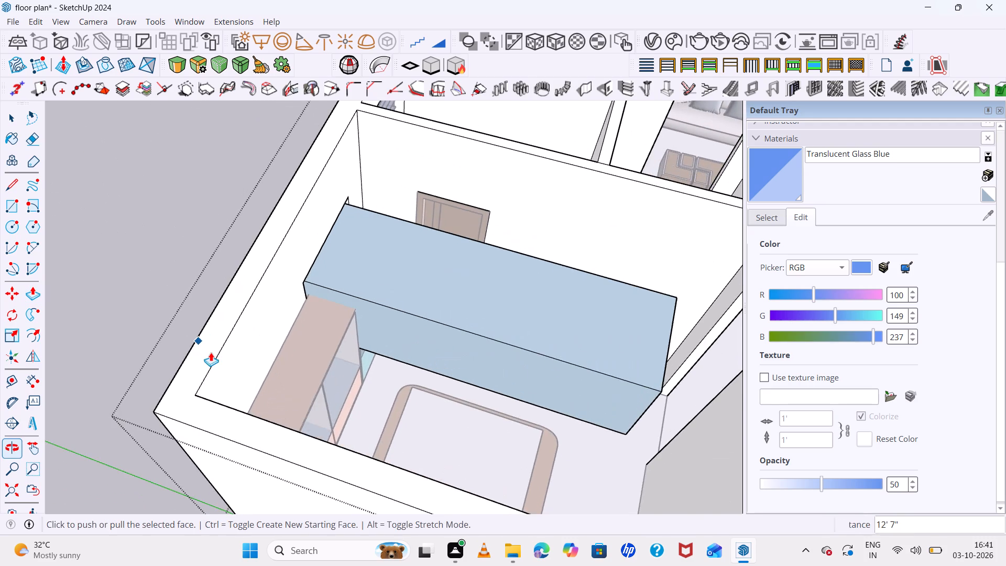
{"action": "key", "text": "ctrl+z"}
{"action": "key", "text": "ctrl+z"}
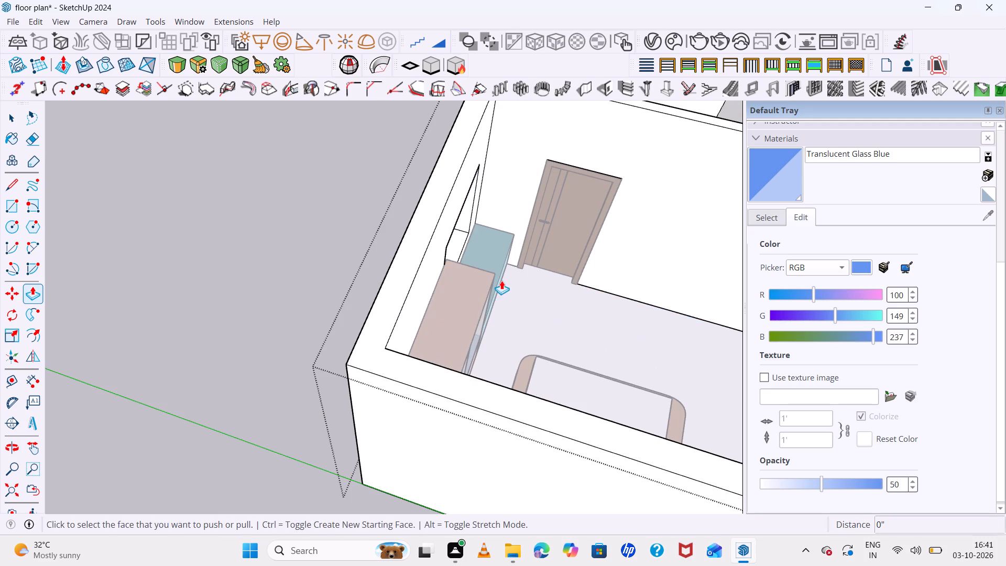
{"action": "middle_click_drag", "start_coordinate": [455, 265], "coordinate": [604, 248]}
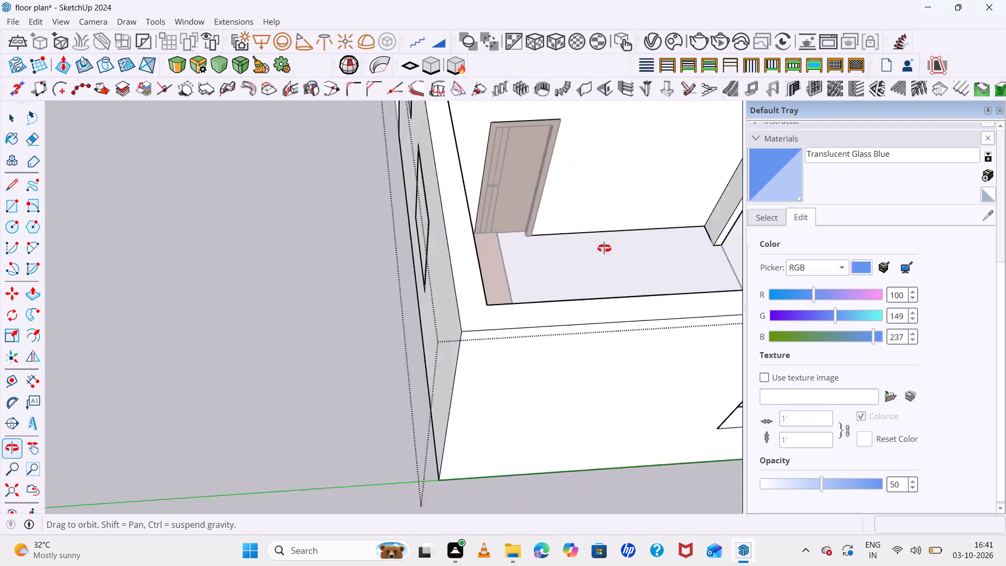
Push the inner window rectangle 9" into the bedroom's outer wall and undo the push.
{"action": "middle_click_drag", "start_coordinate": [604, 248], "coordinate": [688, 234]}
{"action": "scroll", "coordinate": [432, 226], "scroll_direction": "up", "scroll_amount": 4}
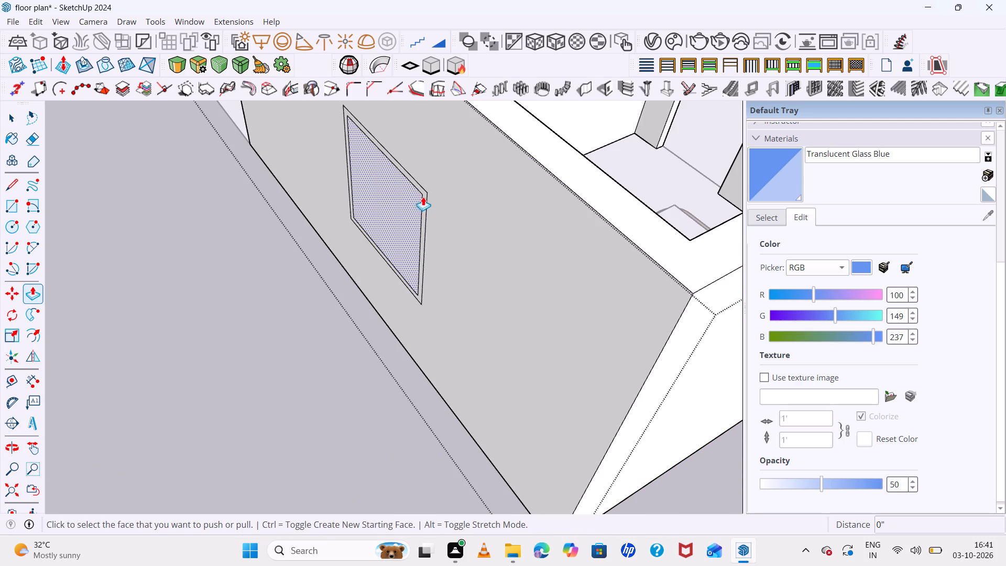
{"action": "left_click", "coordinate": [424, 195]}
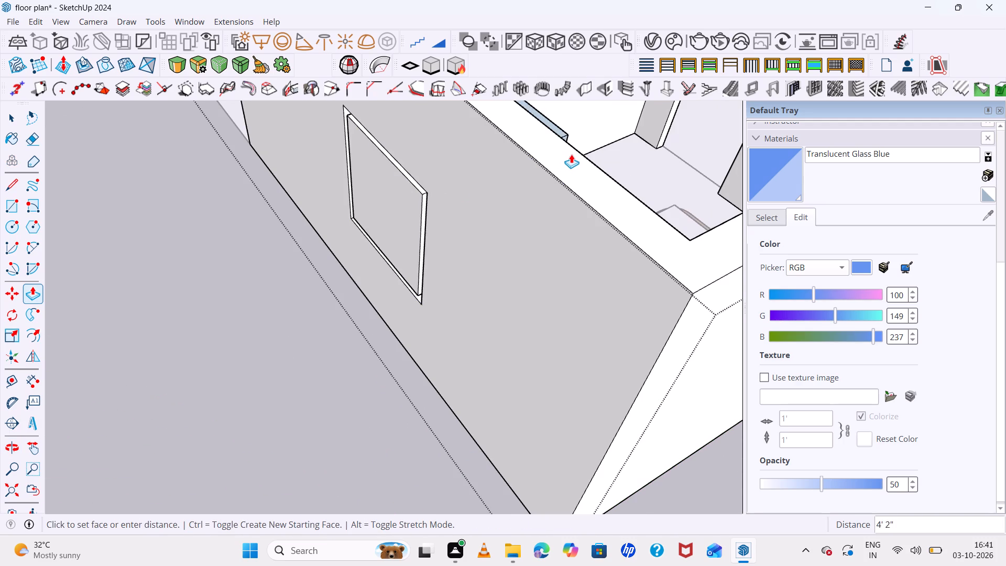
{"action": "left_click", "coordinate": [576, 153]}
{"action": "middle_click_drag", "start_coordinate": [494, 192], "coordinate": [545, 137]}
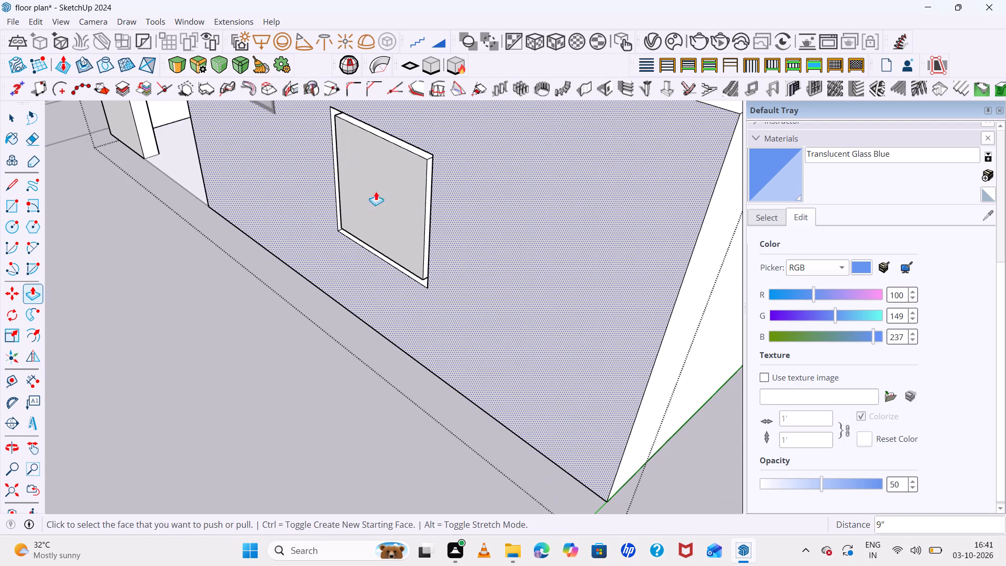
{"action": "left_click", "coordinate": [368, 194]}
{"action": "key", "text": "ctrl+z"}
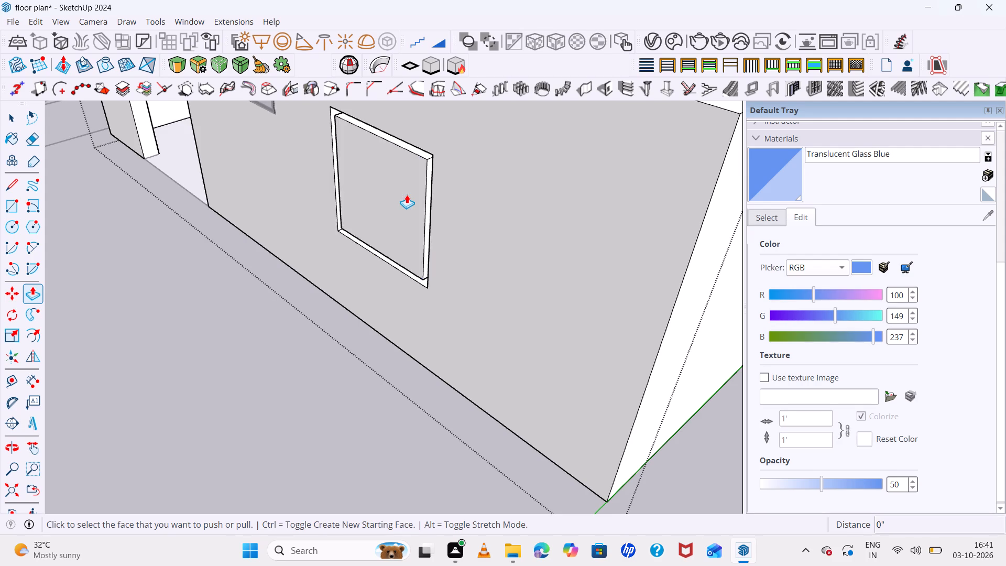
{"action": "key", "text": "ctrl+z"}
Undo the inner frame offset and the rectangle covering the bedroom window opening.
{"action": "key", "text": "ctrl+z"}
{"action": "scroll", "coordinate": [296, 270], "scroll_direction": "down", "scroll_amount": 6}
{"action": "key", "text": "space"}
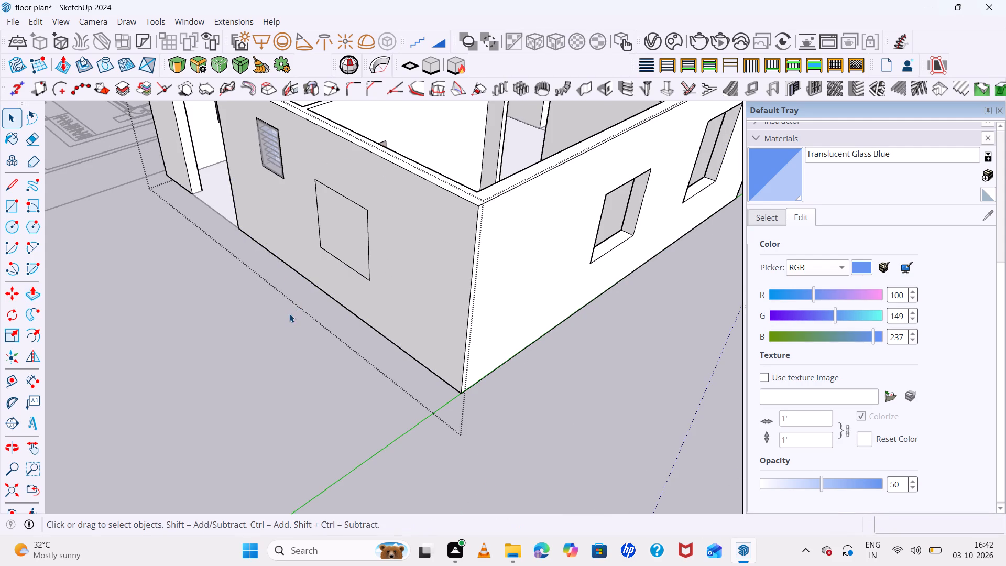
{"action": "key", "text": "ctrl+z"}
{"action": "key", "text": "ctrl+z"}
{"action": "double_click", "coordinate": [240, 361]}
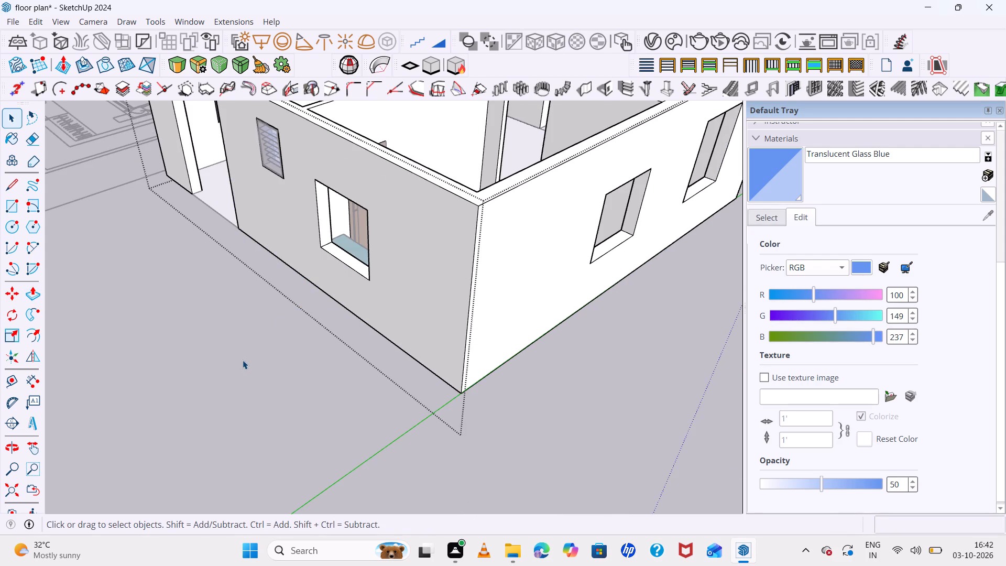
Examine the open bedroom window and the rooms behind it from outside the house.
{"action": "scroll", "coordinate": [244, 360], "scroll_direction": "down", "scroll_amount": 6}
{"action": "middle_click_drag", "start_coordinate": [304, 365], "coordinate": [414, 372]}
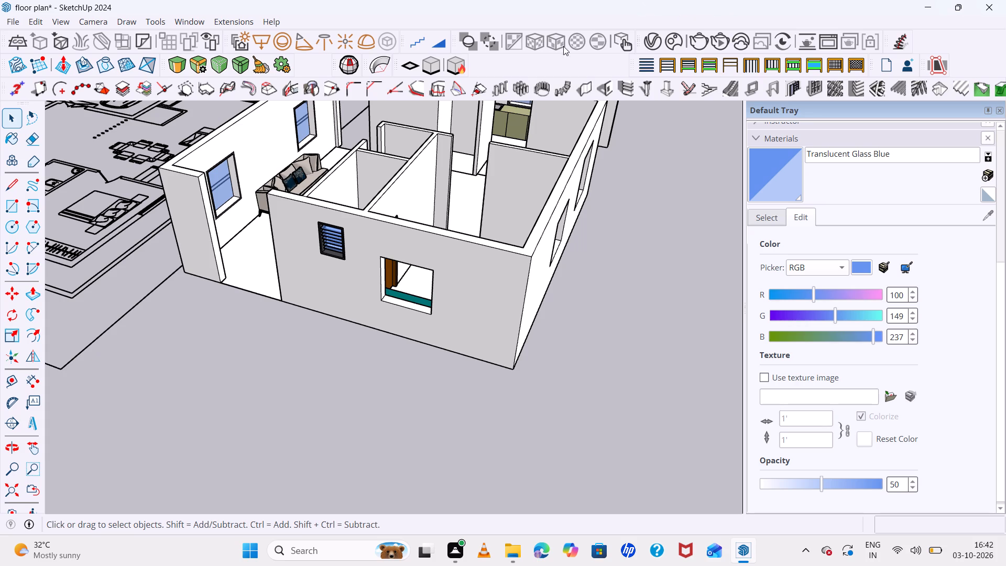
{"action": "middle_click_drag", "start_coordinate": [494, 277], "coordinate": [581, 171]}
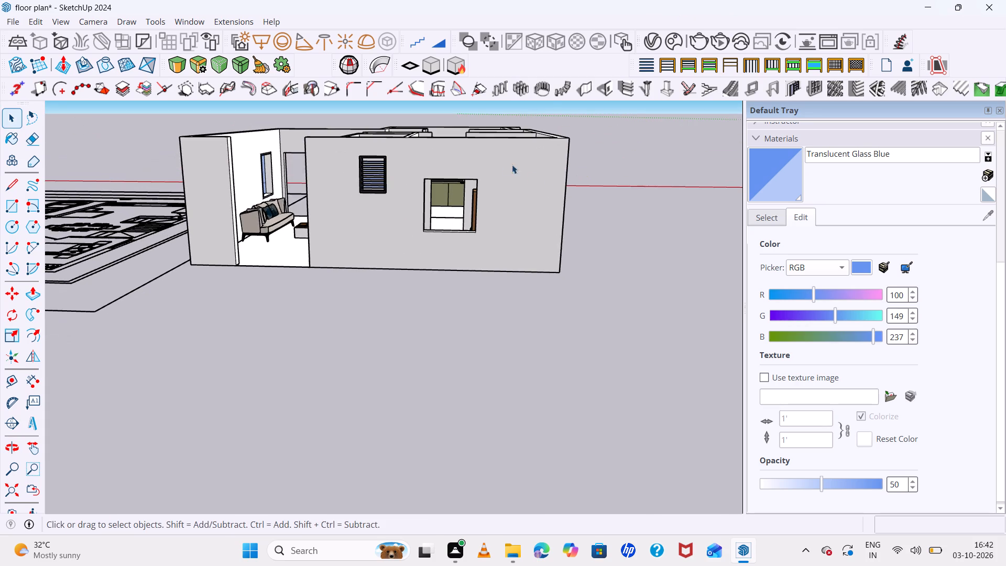
{"action": "scroll", "coordinate": [505, 162], "scroll_direction": "up", "scroll_amount": 7}
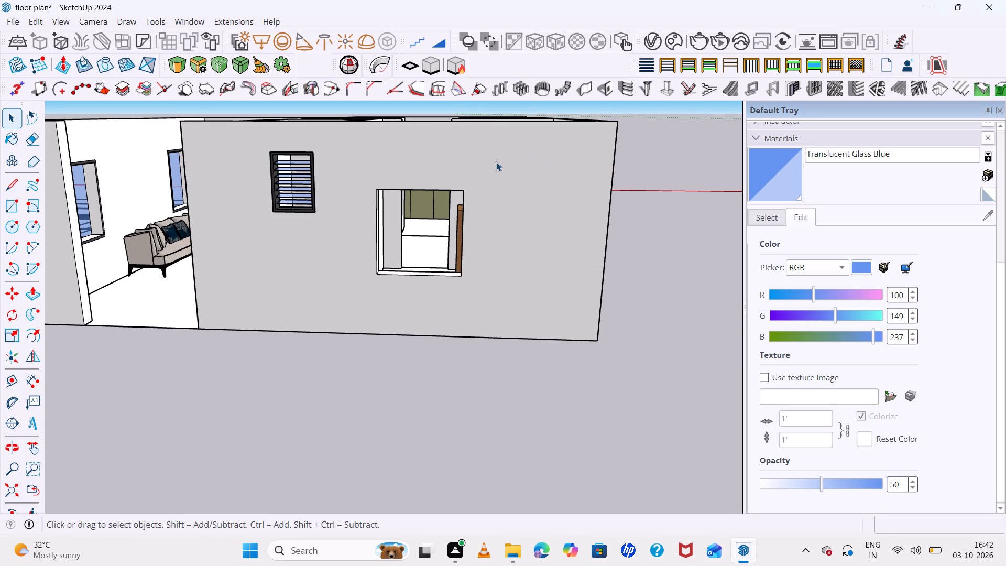
{"action": "scroll", "coordinate": [496, 162], "scroll_direction": "down", "scroll_amount": 2}
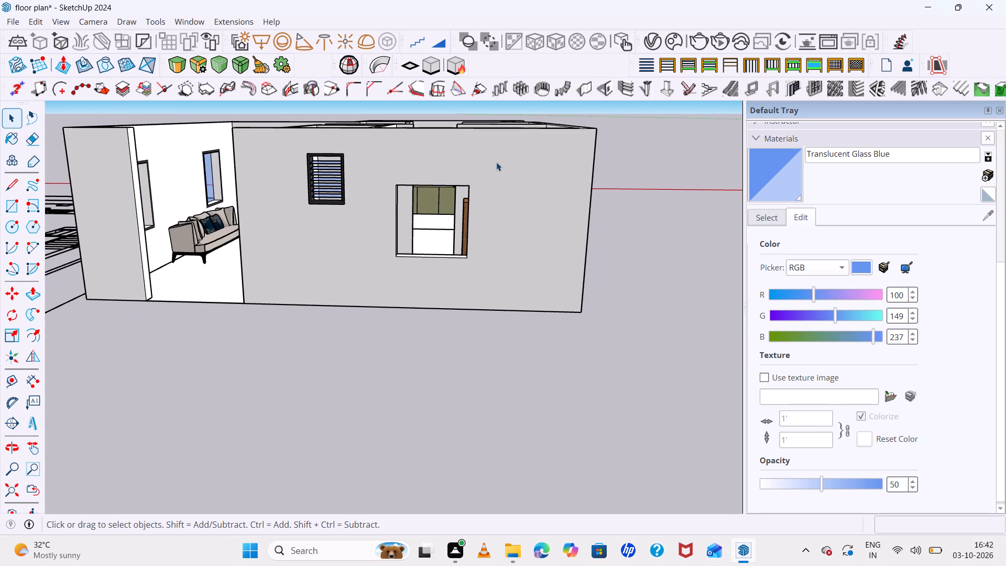
{"action": "scroll", "coordinate": [496, 162], "scroll_direction": "up", "scroll_amount": 2}
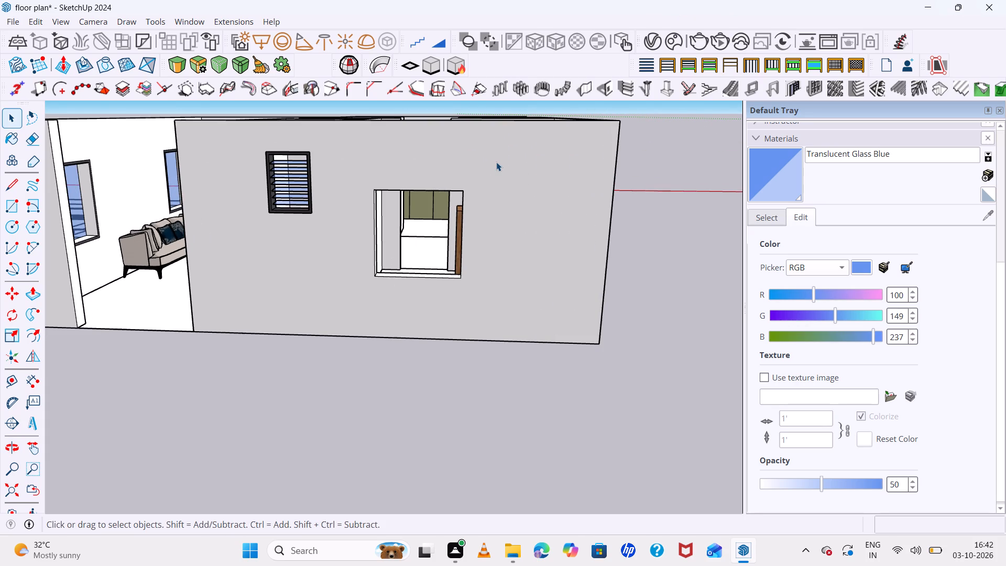
{"action": "middle_click_drag", "start_coordinate": [500, 189], "coordinate": [511, 155]}
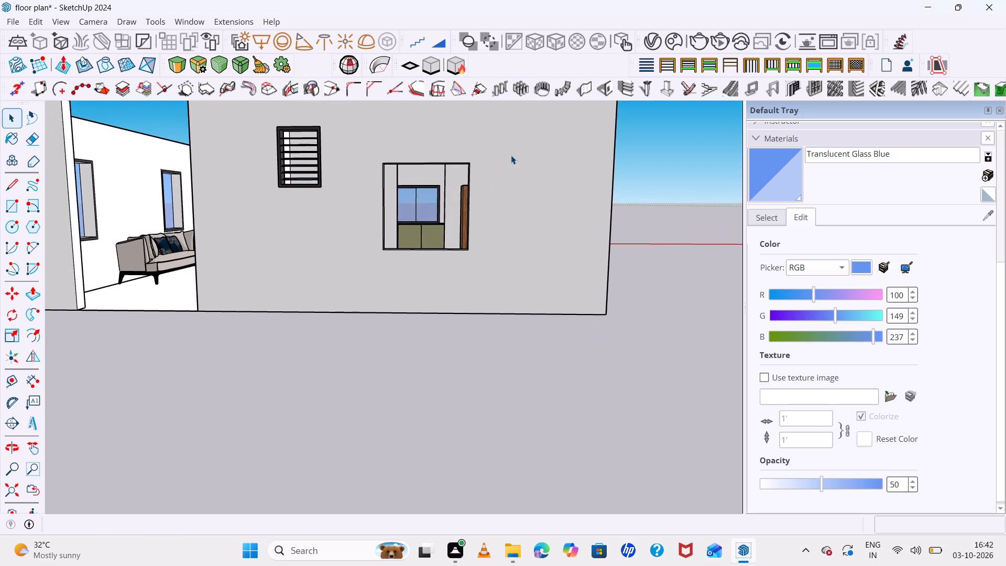
{"action": "scroll", "coordinate": [407, 181], "scroll_direction": "up", "scroll_amount": 6}
{"action": "scroll", "coordinate": [404, 182], "scroll_direction": "down", "scroll_amount": 4}
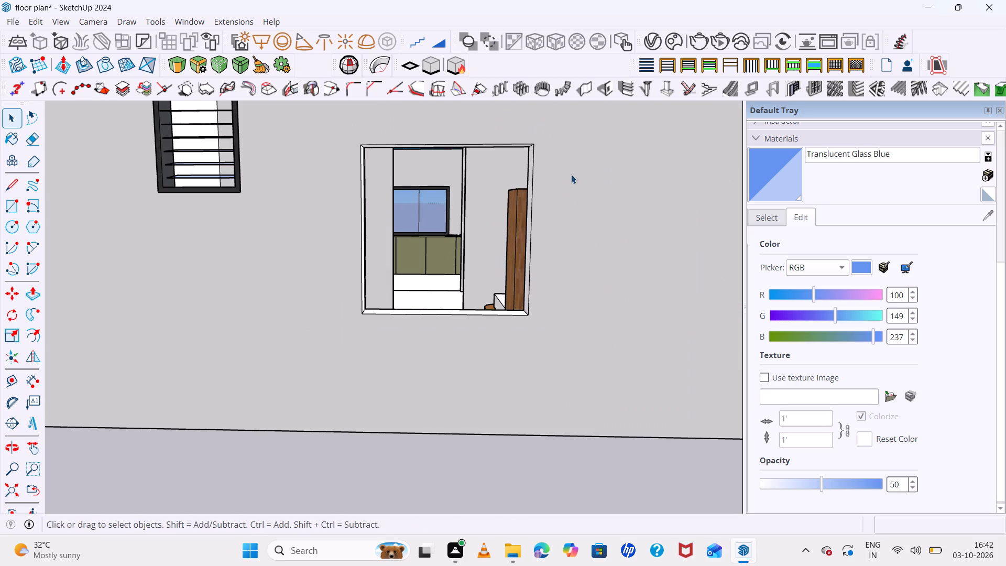
{"action": "middle_click_drag", "start_coordinate": [574, 177], "coordinate": [568, 204]}
{"action": "scroll", "coordinate": [568, 205], "scroll_direction": "up", "scroll_amount": 2}
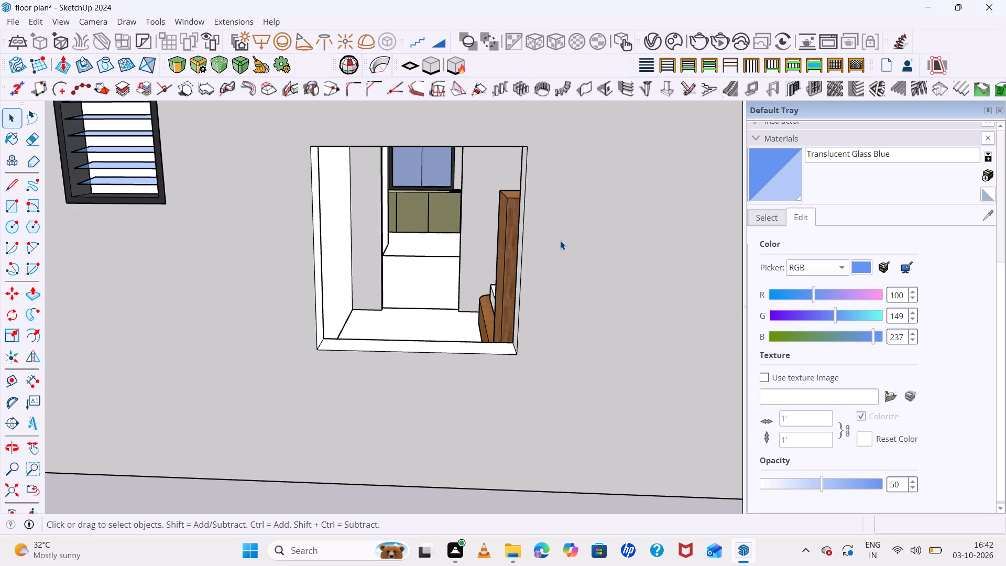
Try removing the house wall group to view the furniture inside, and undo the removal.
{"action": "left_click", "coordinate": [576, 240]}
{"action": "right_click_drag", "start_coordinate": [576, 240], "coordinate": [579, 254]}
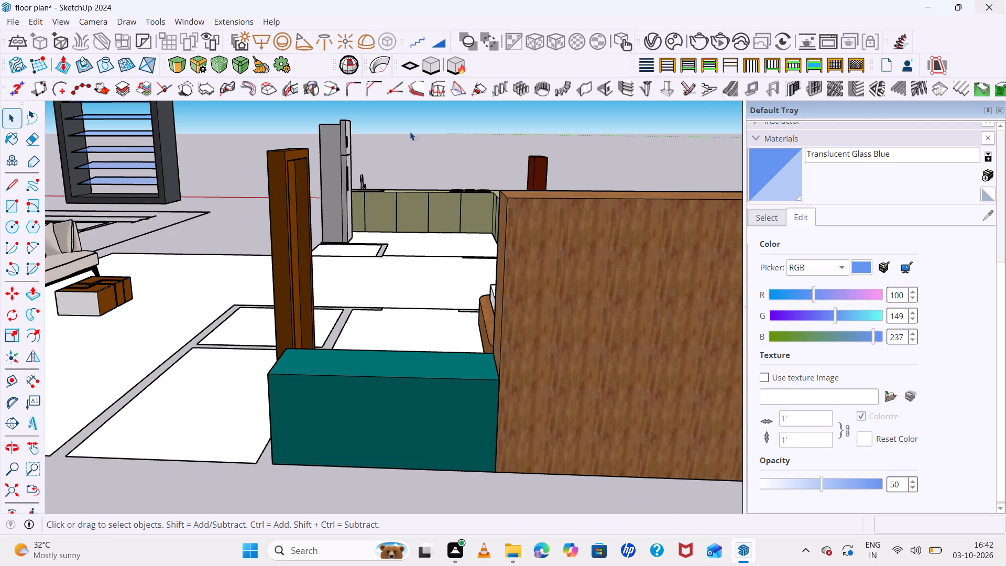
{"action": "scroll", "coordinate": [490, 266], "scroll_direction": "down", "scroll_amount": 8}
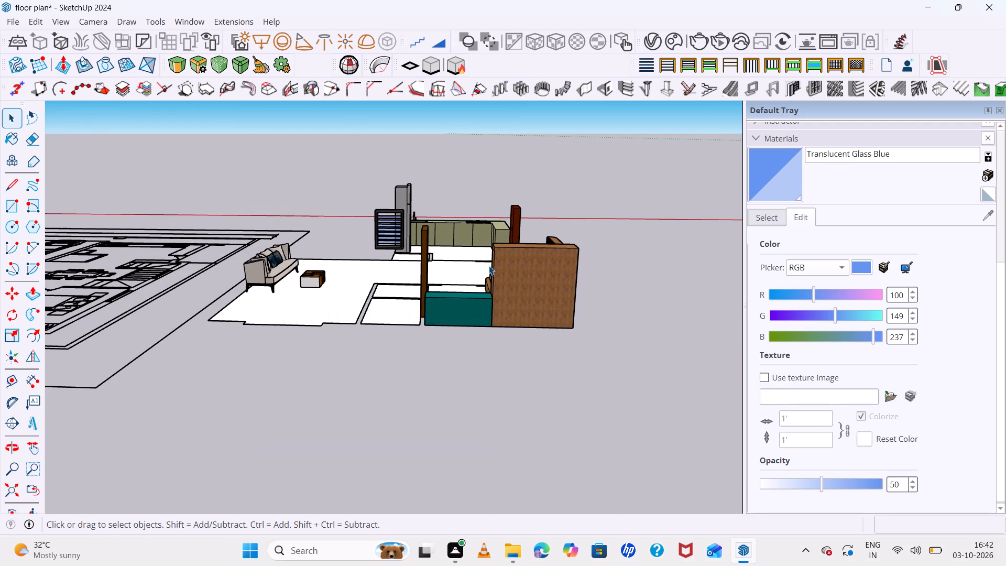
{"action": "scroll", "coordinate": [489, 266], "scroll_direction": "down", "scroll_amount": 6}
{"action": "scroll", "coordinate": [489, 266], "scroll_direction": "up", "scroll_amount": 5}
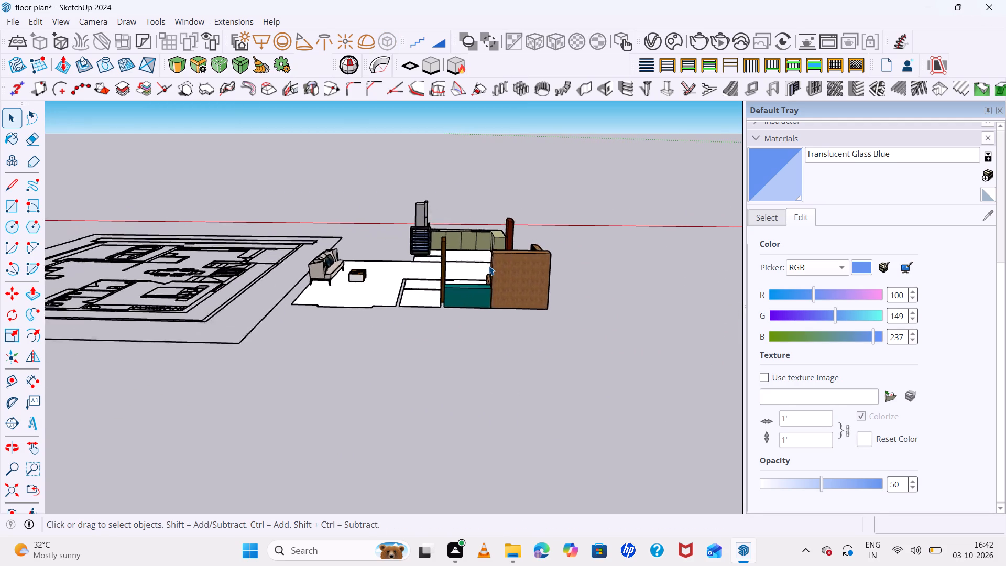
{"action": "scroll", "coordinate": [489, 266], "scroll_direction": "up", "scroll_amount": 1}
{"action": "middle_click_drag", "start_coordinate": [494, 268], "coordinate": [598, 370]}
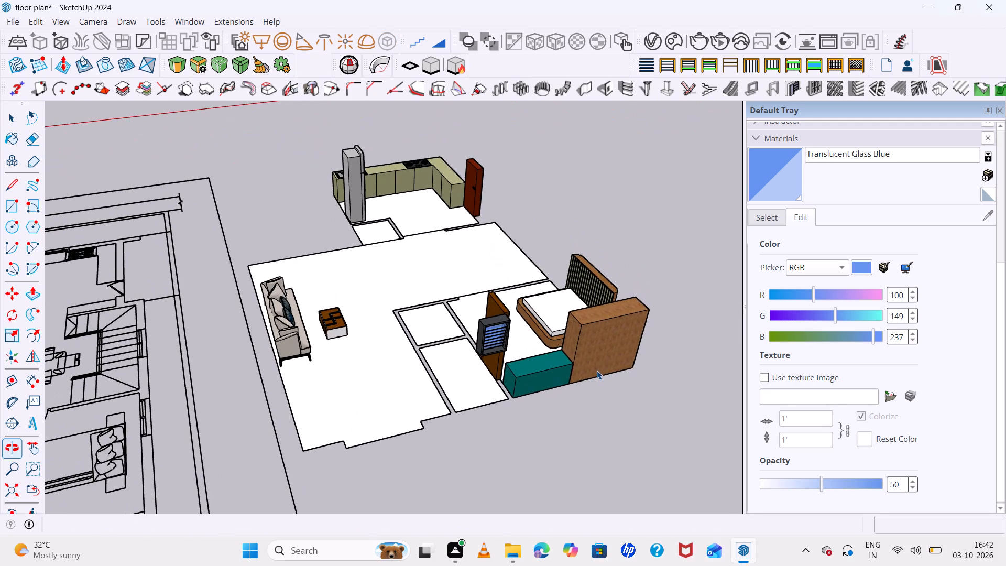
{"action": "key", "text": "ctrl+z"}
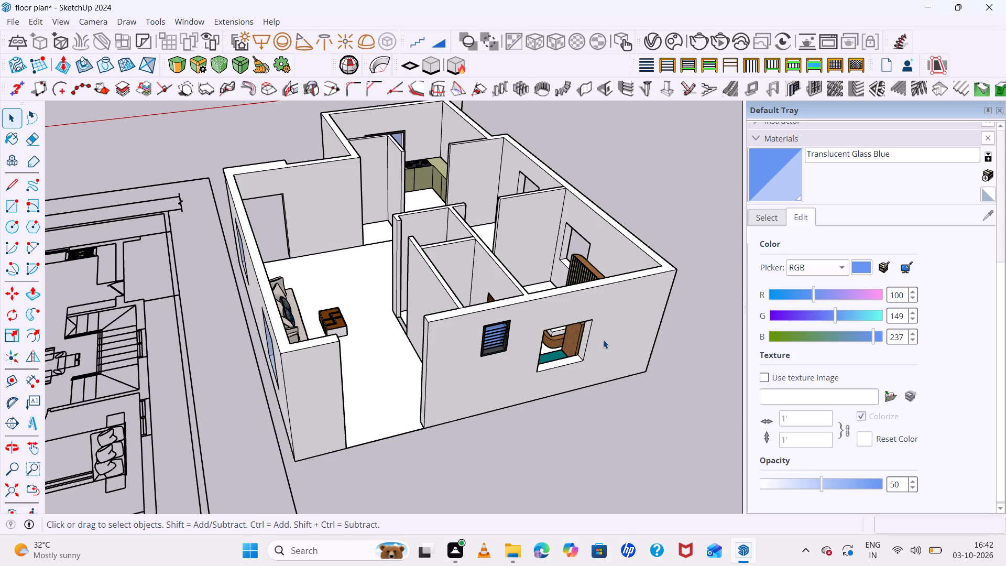
Draw a 4' by 4' rectangle over the bedroom window opening in the outer wall, from corner to opposite corner.
{"action": "scroll", "coordinate": [624, 343], "scroll_direction": "up", "scroll_amount": 6}
{"action": "middle_click_drag", "start_coordinate": [711, 390], "coordinate": [563, 243]}
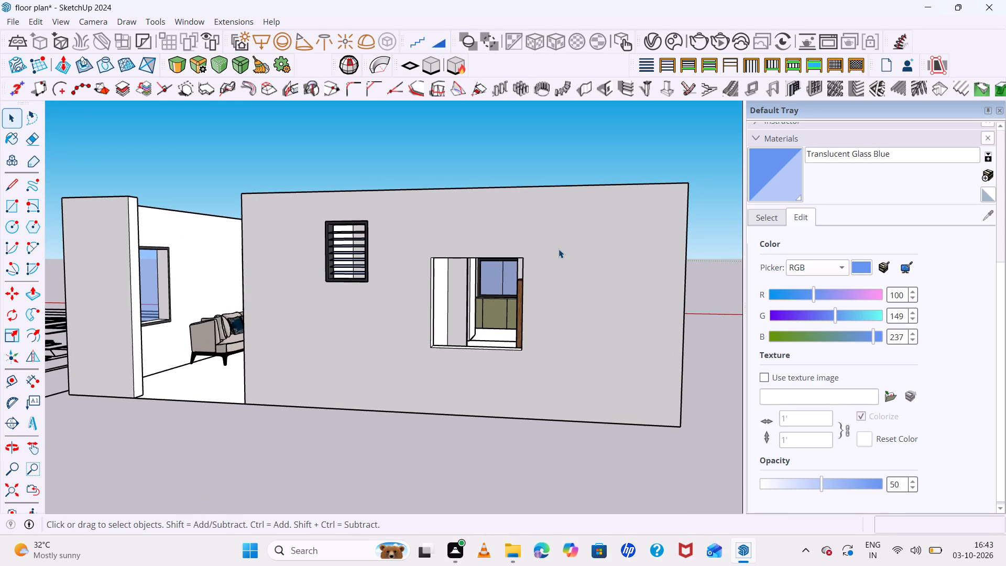
{"action": "scroll", "coordinate": [488, 294], "scroll_direction": "up", "scroll_amount": 4}
{"action": "middle_click_drag", "start_coordinate": [558, 306], "coordinate": [565, 269]}
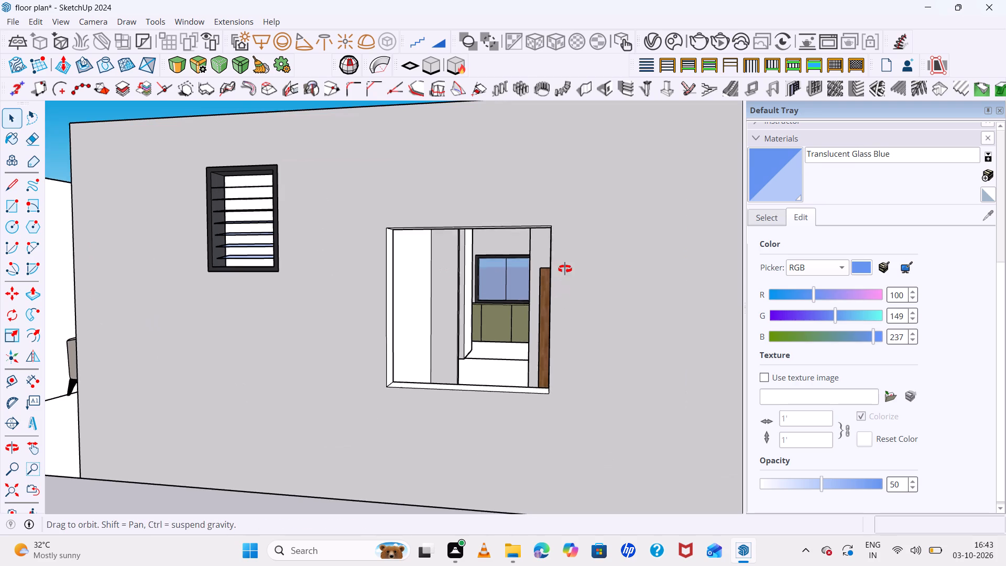
{"action": "middle_click_drag", "start_coordinate": [565, 269], "coordinate": [605, 256]}
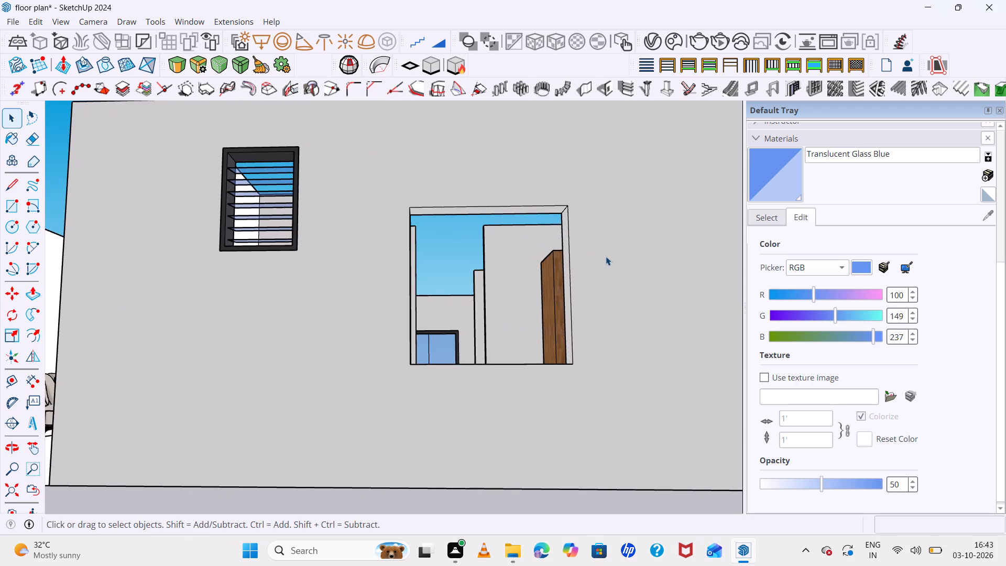
{"action": "key", "text": "r"}
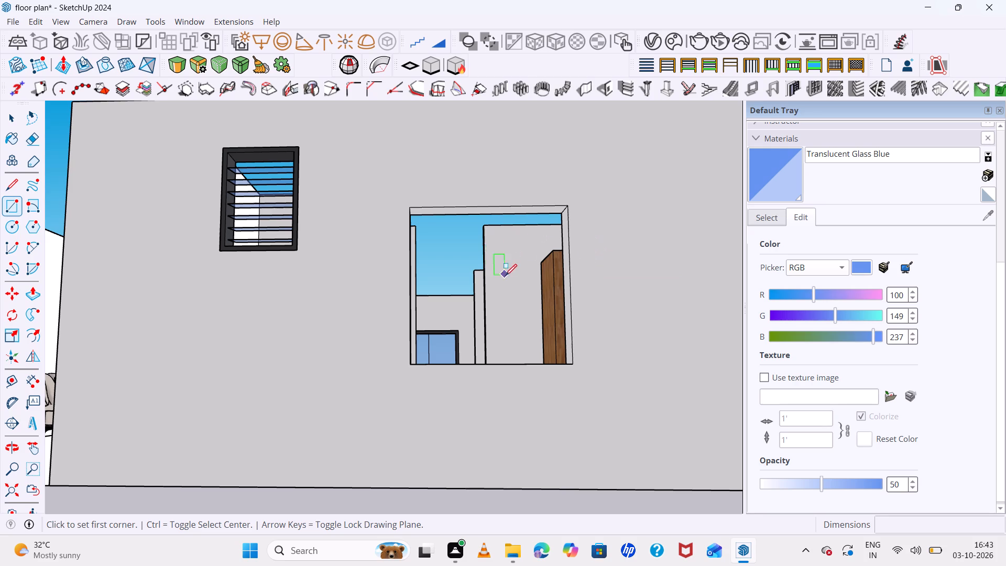
{"action": "left_click", "coordinate": [408, 209]}
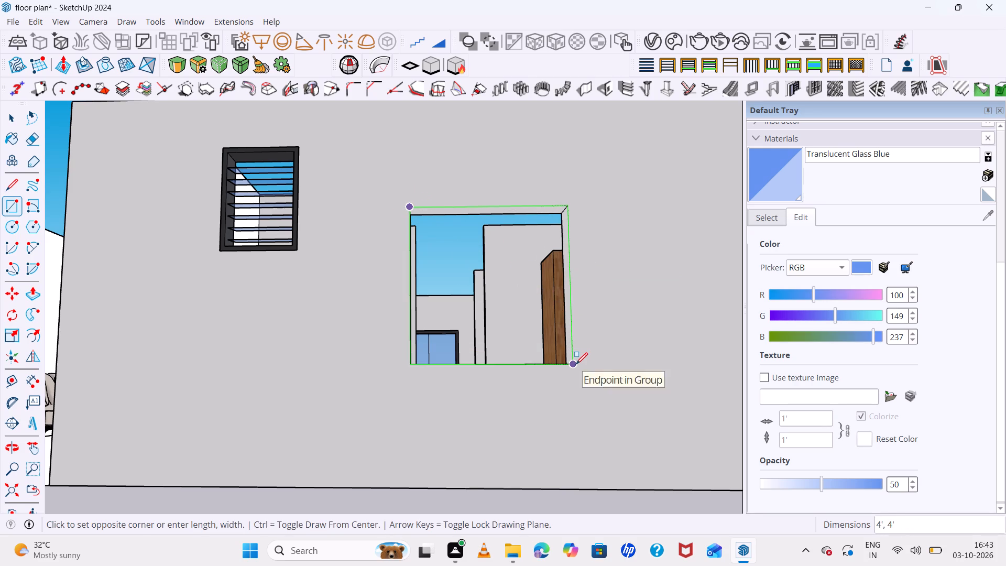
{"action": "left_click", "coordinate": [576, 364]}
{"action": "middle_click_drag", "start_coordinate": [504, 282], "coordinate": [513, 354]}
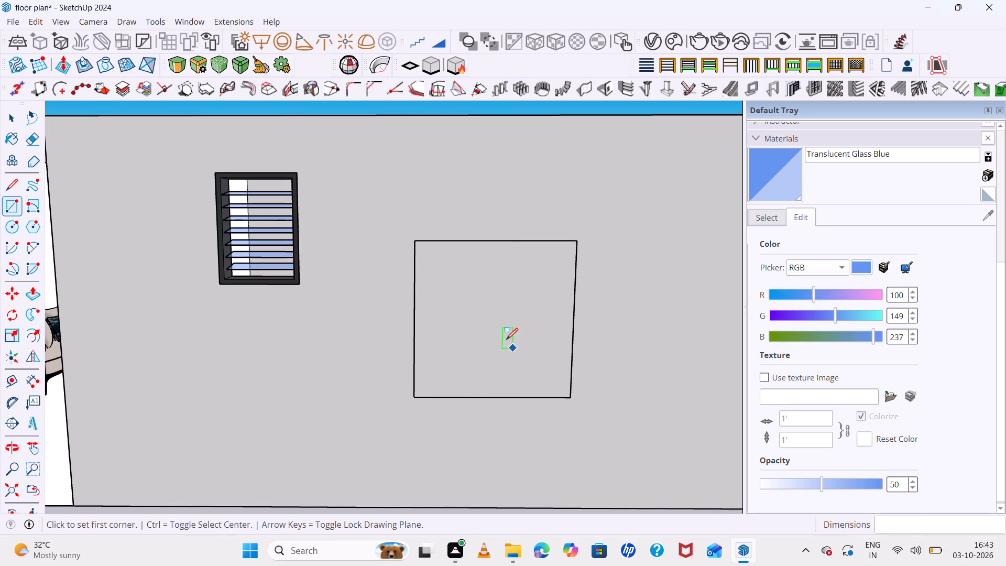
{"action": "key", "text": "space"}
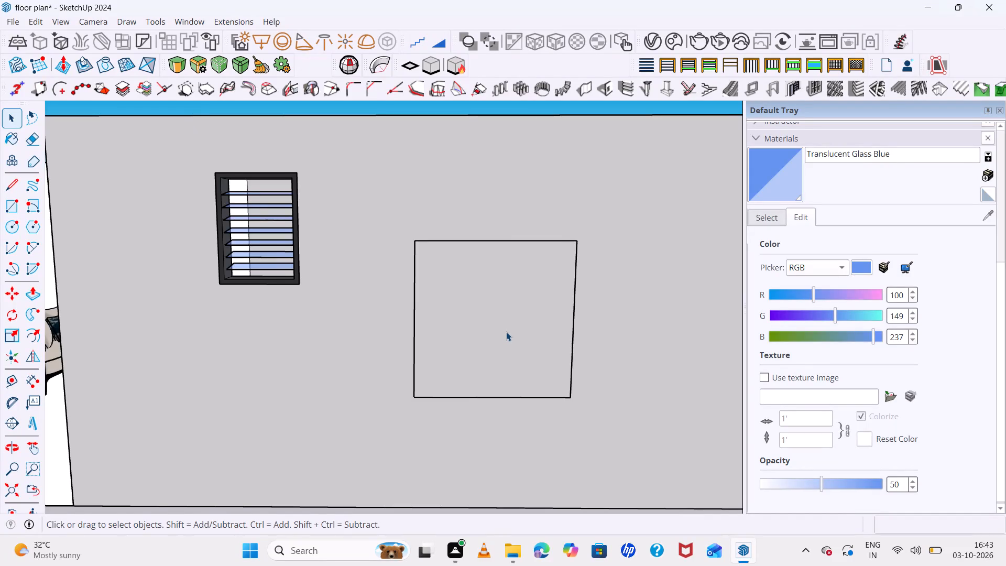
Examine the covered window opening and the bedroom furniture behind it from outside and above the house.
{"action": "scroll", "coordinate": [506, 332], "scroll_direction": "down", "scroll_amount": 3}
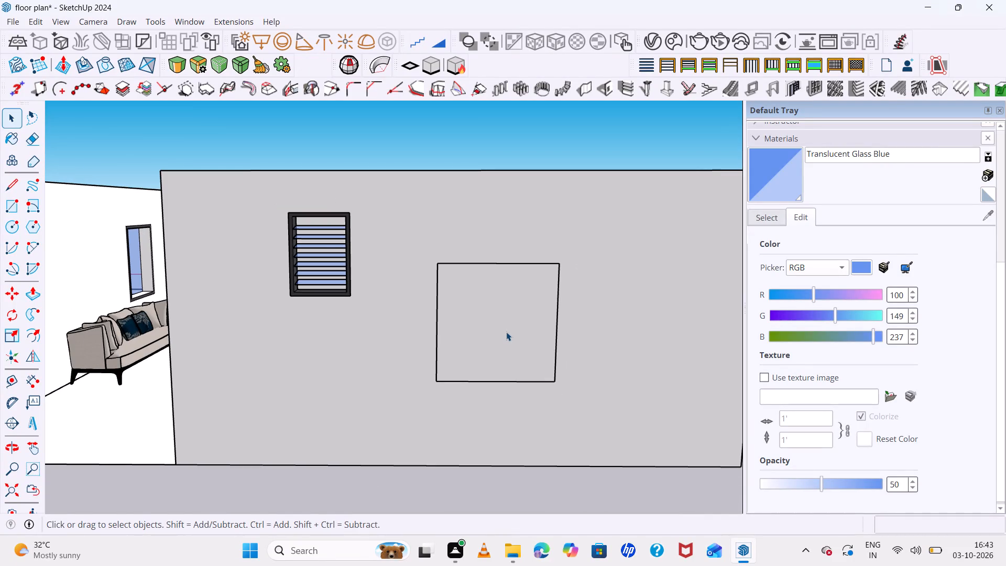
{"action": "scroll", "coordinate": [506, 325], "scroll_direction": "down", "scroll_amount": 5}
{"action": "middle_click_drag", "start_coordinate": [582, 306], "coordinate": [575, 409]}
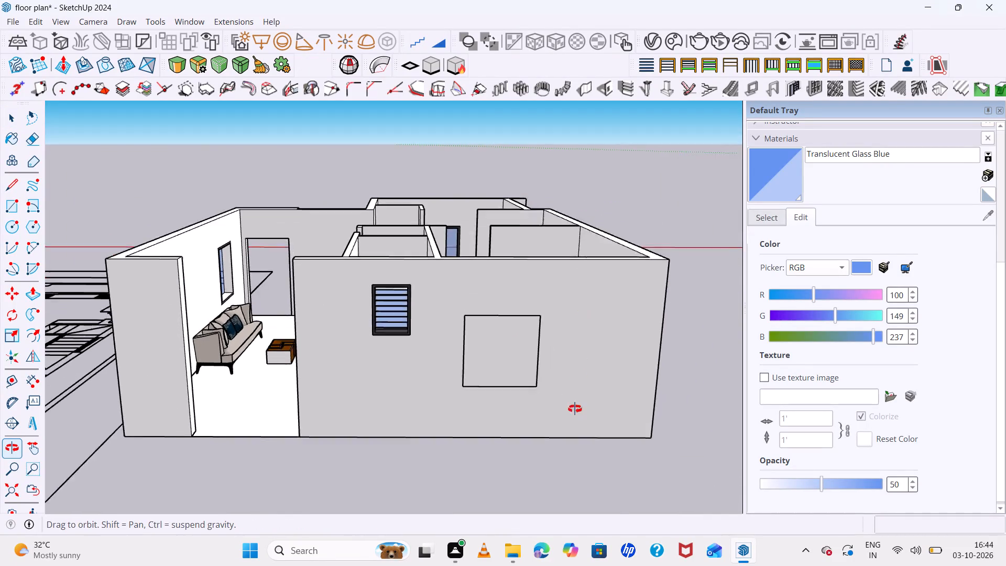
{"action": "middle_click_drag", "start_coordinate": [575, 409], "coordinate": [568, 437]}
{"action": "scroll", "coordinate": [549, 372], "scroll_direction": "down", "scroll_amount": 4}
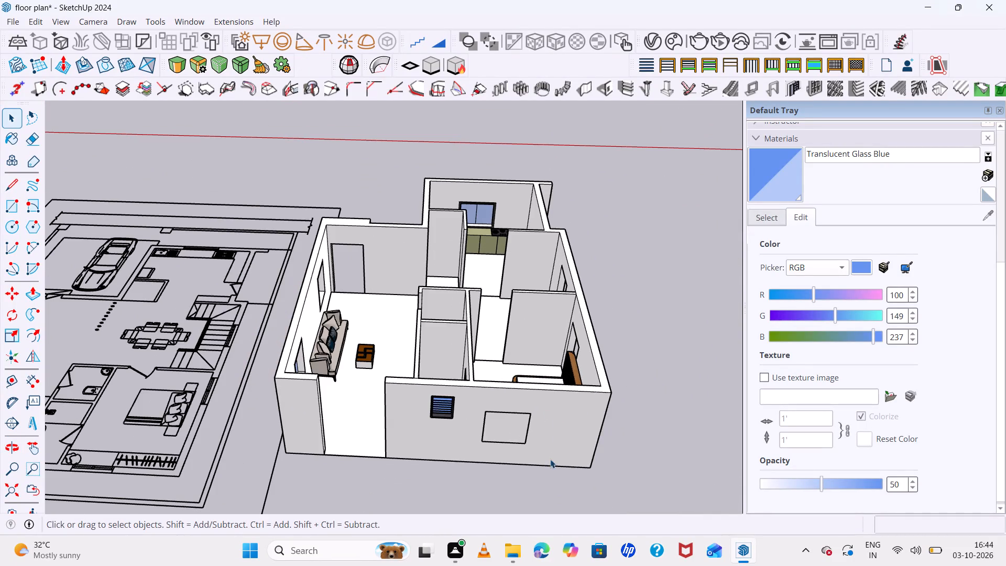
{"action": "scroll", "coordinate": [550, 459], "scroll_direction": "up", "scroll_amount": 5}
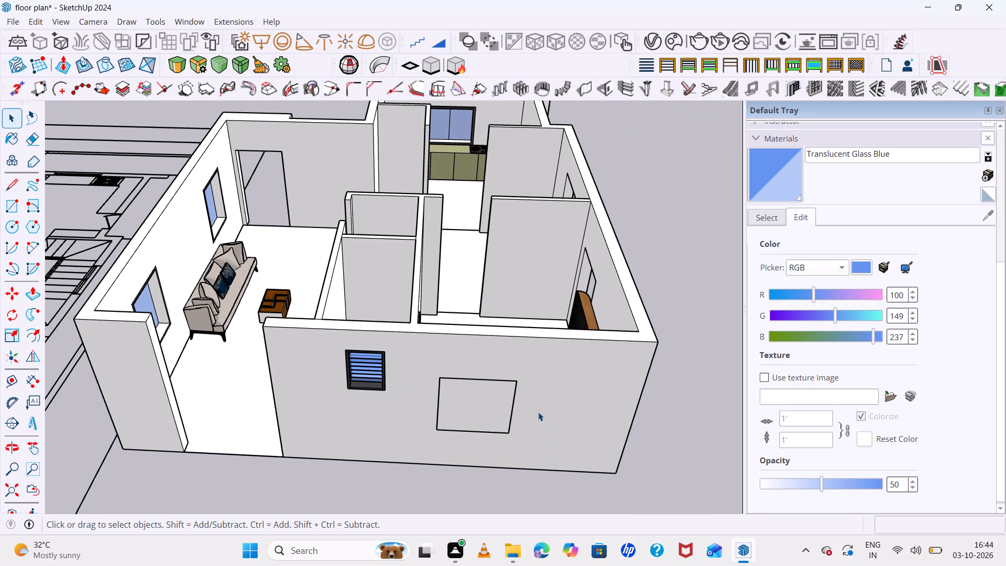
{"action": "scroll", "coordinate": [538, 412], "scroll_direction": "up", "scroll_amount": 5}
{"action": "scroll", "coordinate": [540, 406], "scroll_direction": "down", "scroll_amount": 11}
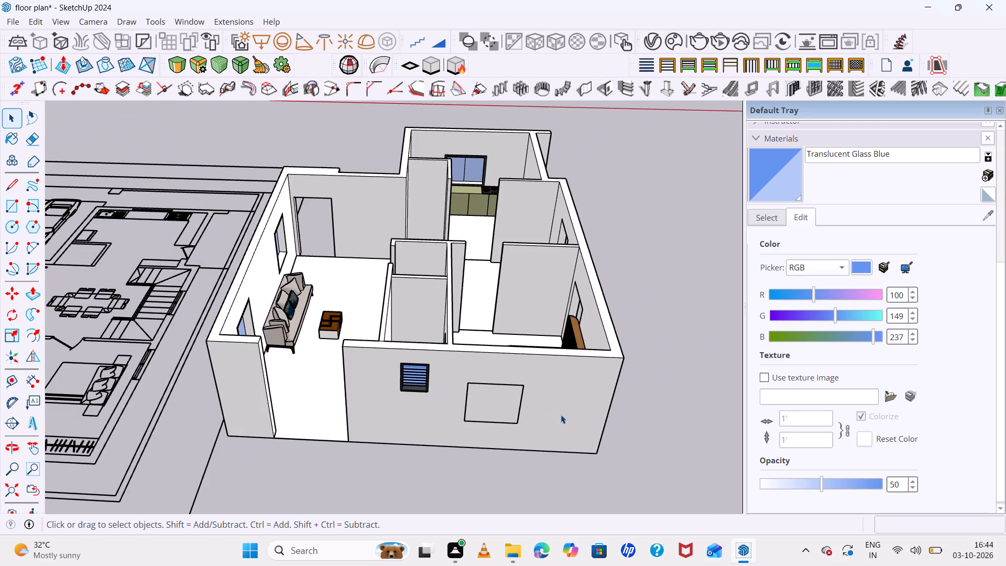
{"action": "middle_click_drag", "start_coordinate": [562, 415], "coordinate": [577, 532]}
{"action": "middle_click", "coordinate": [577, 532]}
{"action": "scroll", "coordinate": [532, 377], "scroll_direction": "up", "scroll_amount": 5}
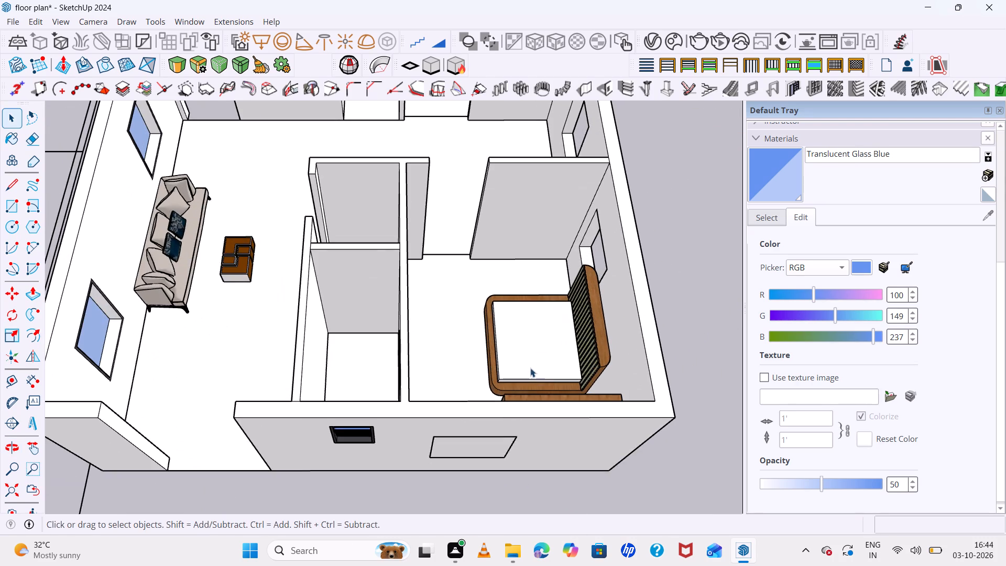
{"action": "middle_click_drag", "start_coordinate": [530, 368], "coordinate": [543, 450]}
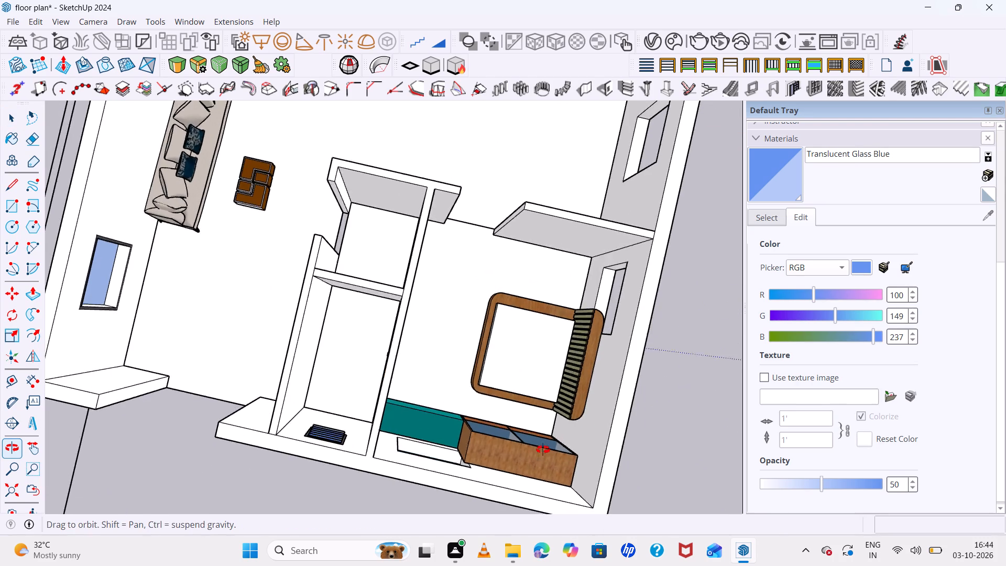
{"action": "middle_click_drag", "start_coordinate": [543, 450], "coordinate": [538, 306]}
{"action": "scroll", "coordinate": [541, 299], "scroll_direction": "up", "scroll_amount": 1}
{"action": "scroll", "coordinate": [544, 295], "scroll_direction": "down", "scroll_amount": 6}
{"action": "scroll", "coordinate": [488, 412], "scroll_direction": "up", "scroll_amount": 5}
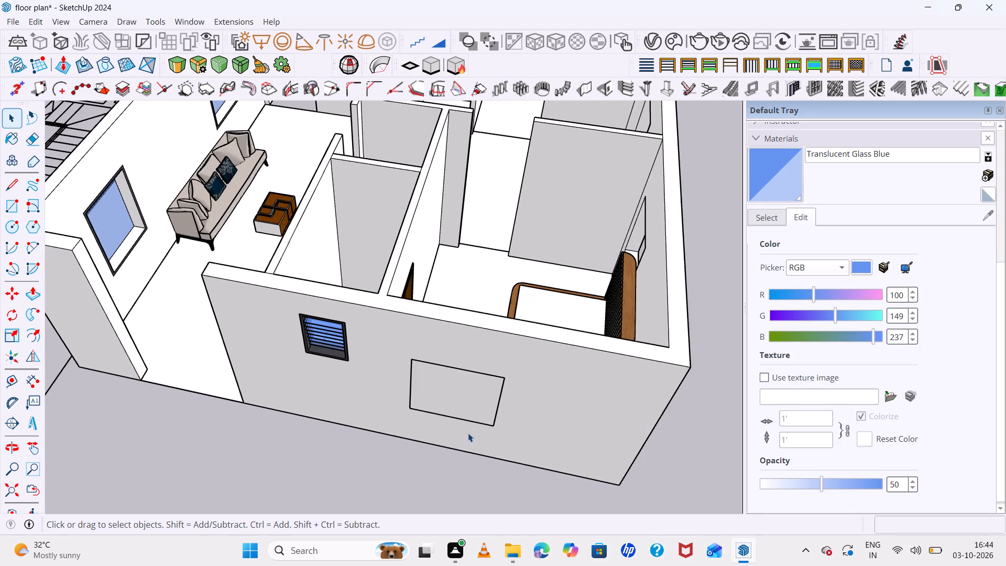
{"action": "middle_click_drag", "start_coordinate": [482, 434], "coordinate": [534, 434]}
{"action": "scroll", "coordinate": [522, 383], "scroll_direction": "up", "scroll_amount": 5}
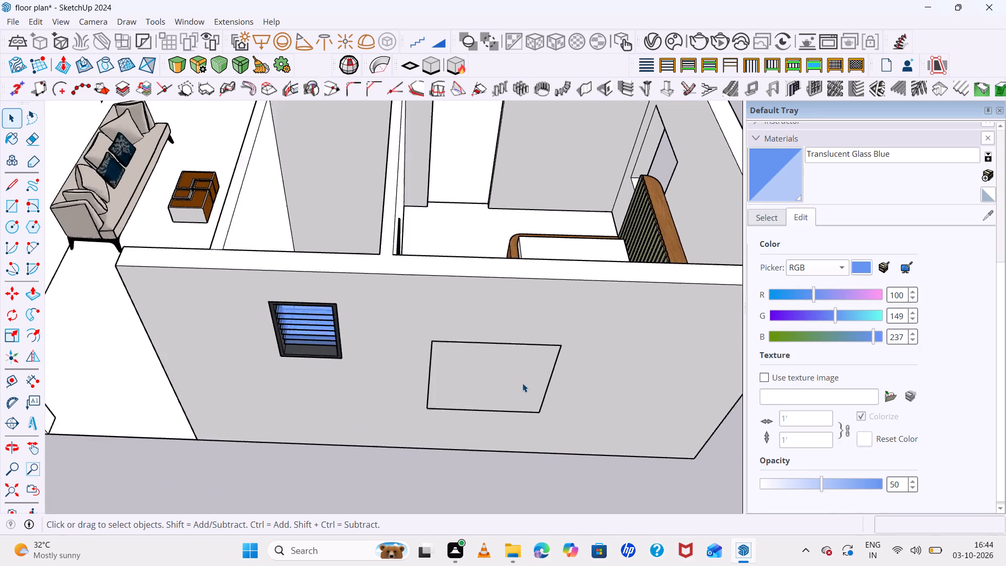
Push/Pull the rectangle over the bedroom window opening 9" through the wall thickness to the inner wall face.
{"action": "left_click", "coordinate": [522, 383]}
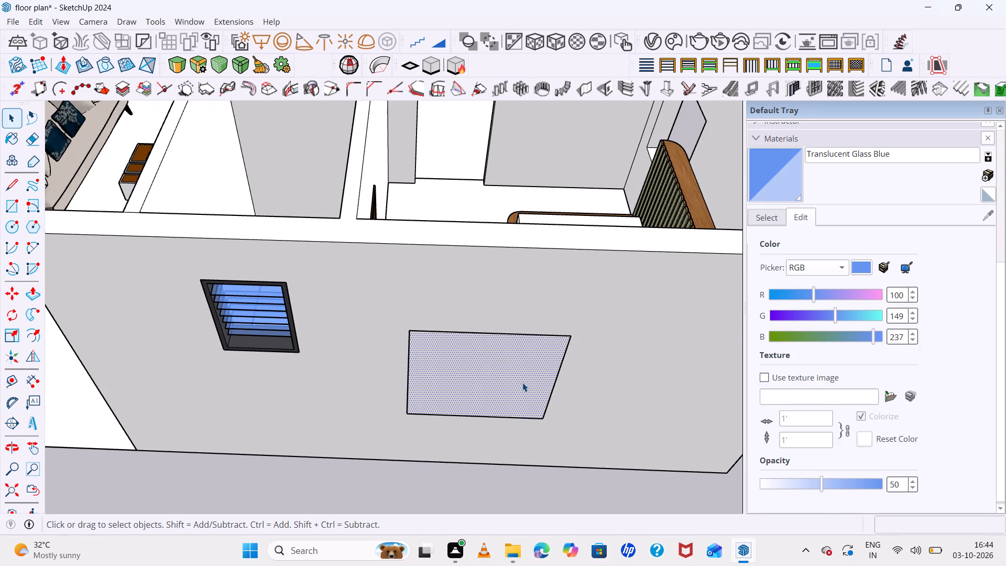
{"action": "key", "text": "p"}
{"action": "left_click", "coordinate": [522, 383]}
{"action": "middle_click_drag", "start_coordinate": [526, 279], "coordinate": [532, 525]}
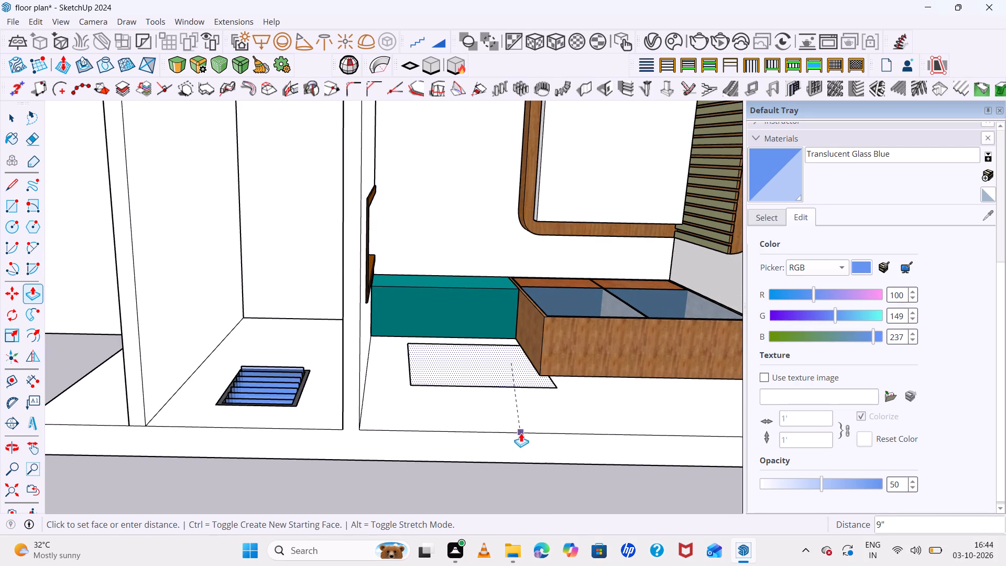
{"action": "left_click", "coordinate": [521, 433]}
{"action": "middle_click_drag", "start_coordinate": [561, 469], "coordinate": [522, 193]}
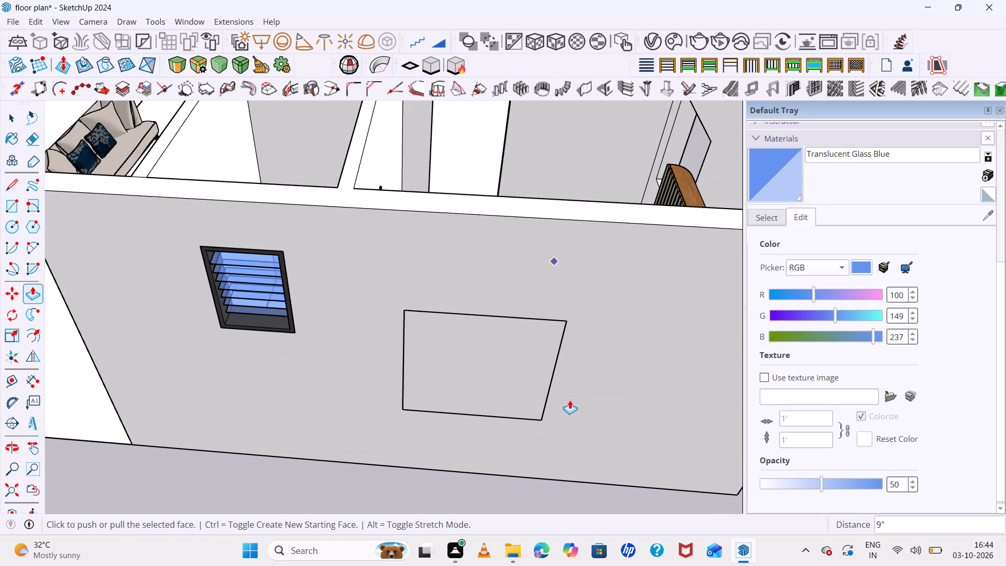
{"action": "scroll", "coordinate": [569, 401], "scroll_direction": "down", "scroll_amount": 10}
{"action": "middle_click_drag", "start_coordinate": [591, 440], "coordinate": [611, 401]}
{"action": "key", "text": "space"}
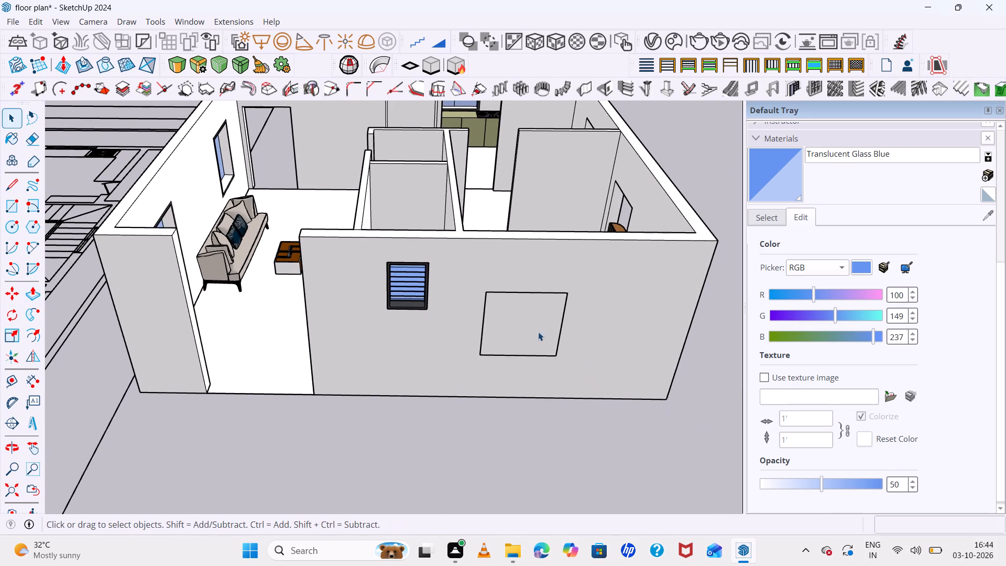
Offset the outline of the bedroom window rectangle inward by the previous offset distance to form a narrow frame border.
{"action": "left_click", "coordinate": [529, 327]}
{"action": "key", "text": "f"}
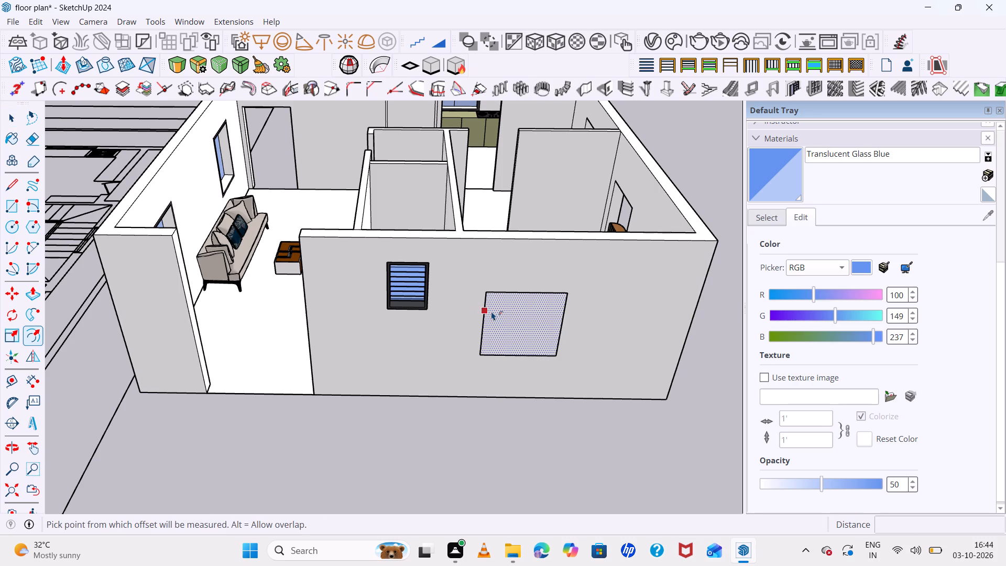
{"action": "double_click", "coordinate": [491, 311]}
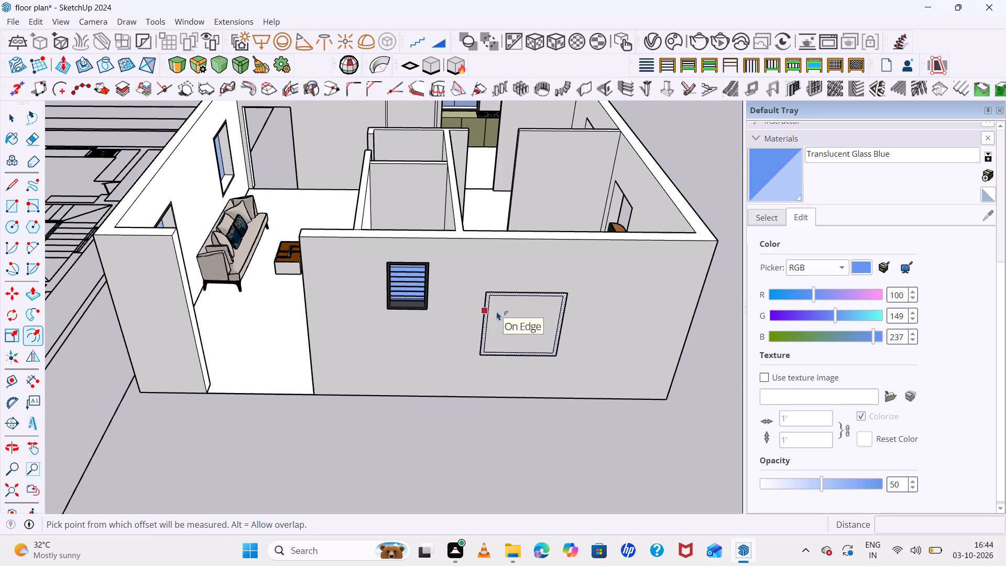
{"action": "scroll", "coordinate": [497, 311], "scroll_direction": "up", "scroll_amount": 3}
{"action": "key", "text": "space"}
Push/Pull the face inside the frame border through the wall to cut the bedroom window opening.
{"action": "left_click", "coordinate": [531, 327]}
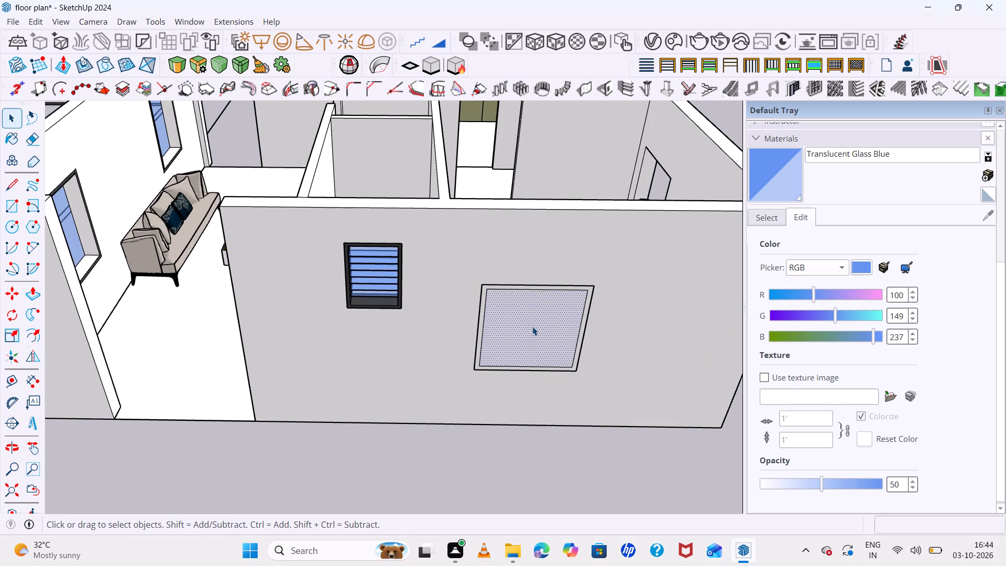
{"action": "key", "text": "p"}
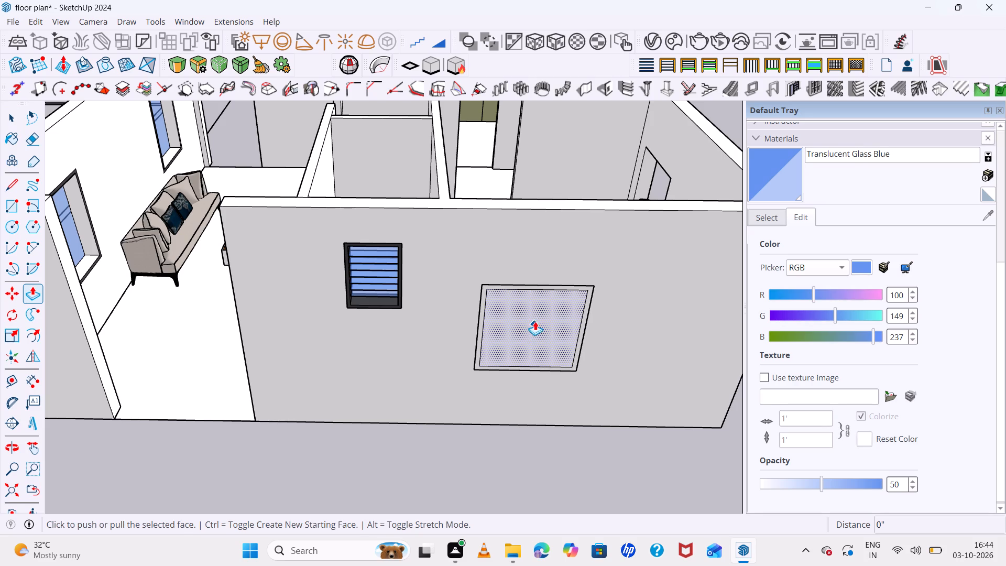
{"action": "left_click", "coordinate": [535, 321]}
{"action": "middle_click_drag", "start_coordinate": [533, 224], "coordinate": [545, 384]}
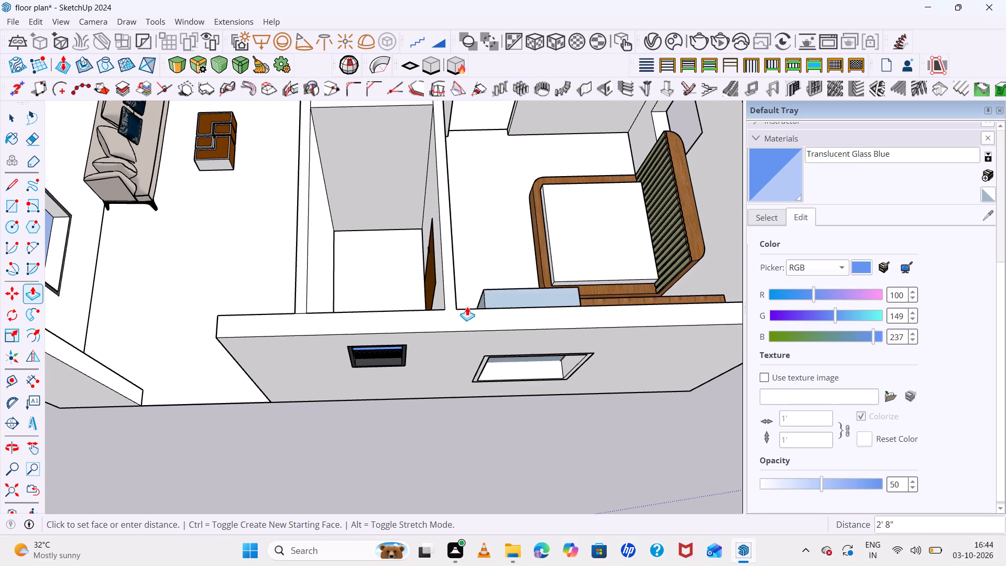
{"action": "left_click", "coordinate": [458, 307]}
{"action": "scroll", "coordinate": [505, 341], "scroll_direction": "down", "scroll_amount": 5}
{"action": "middle_click_drag", "start_coordinate": [553, 372], "coordinate": [527, 235]}
{"action": "key", "text": "space"}
Examine the framed bedroom window opening and the house's outer walls from outside at several angles and distances.
{"action": "scroll", "coordinate": [558, 400], "scroll_direction": "down", "scroll_amount": 6}
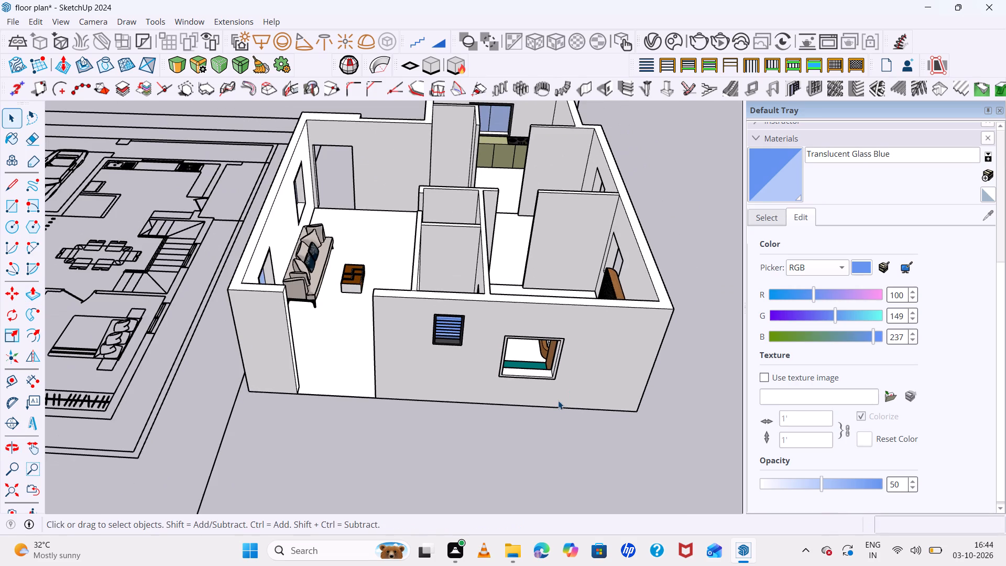
{"action": "scroll", "coordinate": [668, 443], "scroll_direction": "up", "scroll_amount": 4}
{"action": "middle_click_drag", "start_coordinate": [670, 438], "coordinate": [673, 388]}
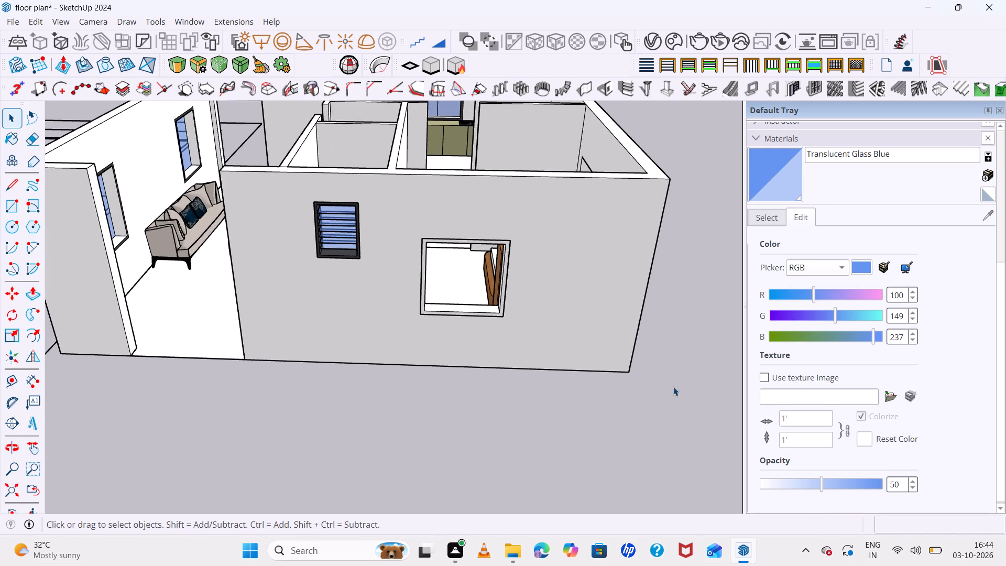
{"action": "scroll", "coordinate": [673, 387], "scroll_direction": "down", "scroll_amount": 5}
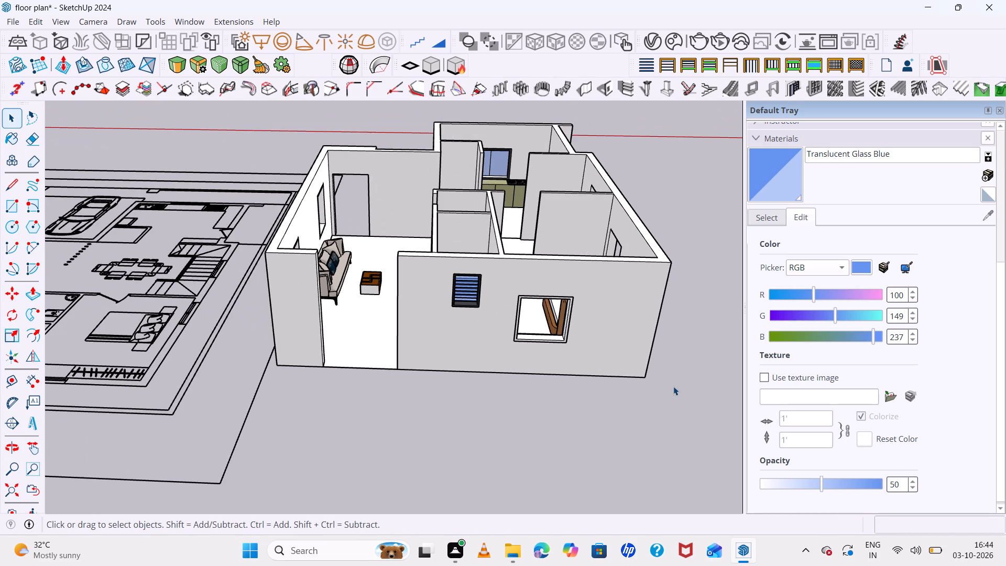
{"action": "middle_click_drag", "start_coordinate": [673, 386], "coordinate": [675, 340]}
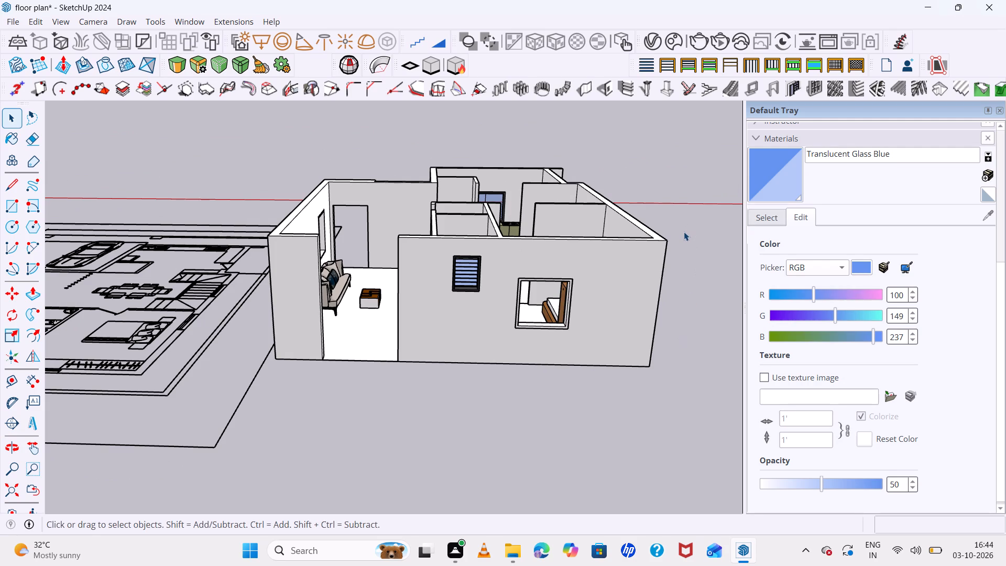
{"action": "scroll", "coordinate": [684, 232], "scroll_direction": "up", "scroll_amount": 3}
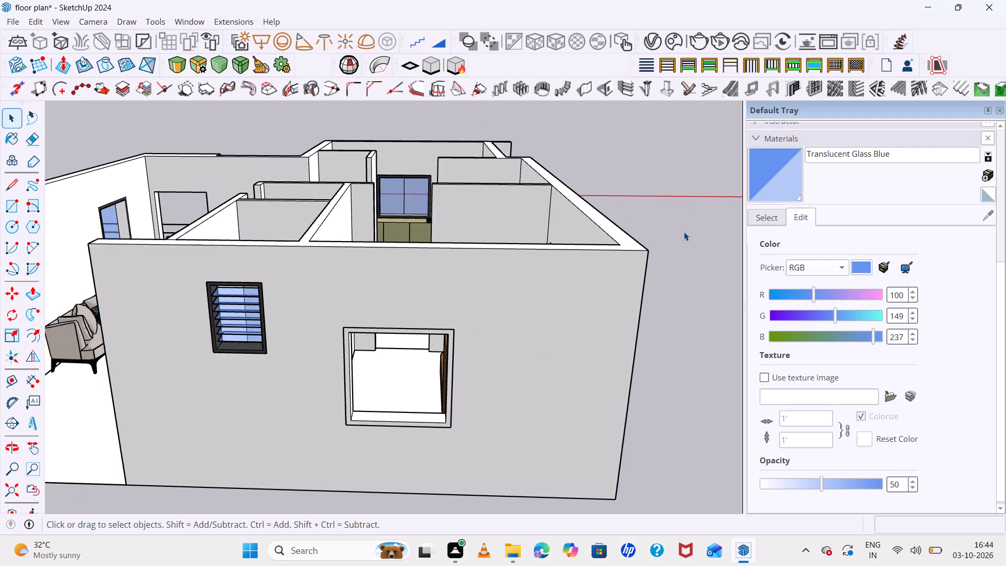
{"action": "scroll", "coordinate": [684, 232], "scroll_direction": "down", "scroll_amount": 5}
{"action": "middle_click_drag", "start_coordinate": [688, 284], "coordinate": [678, 214]}
{"action": "scroll", "coordinate": [608, 246], "scroll_direction": "up", "scroll_amount": 5}
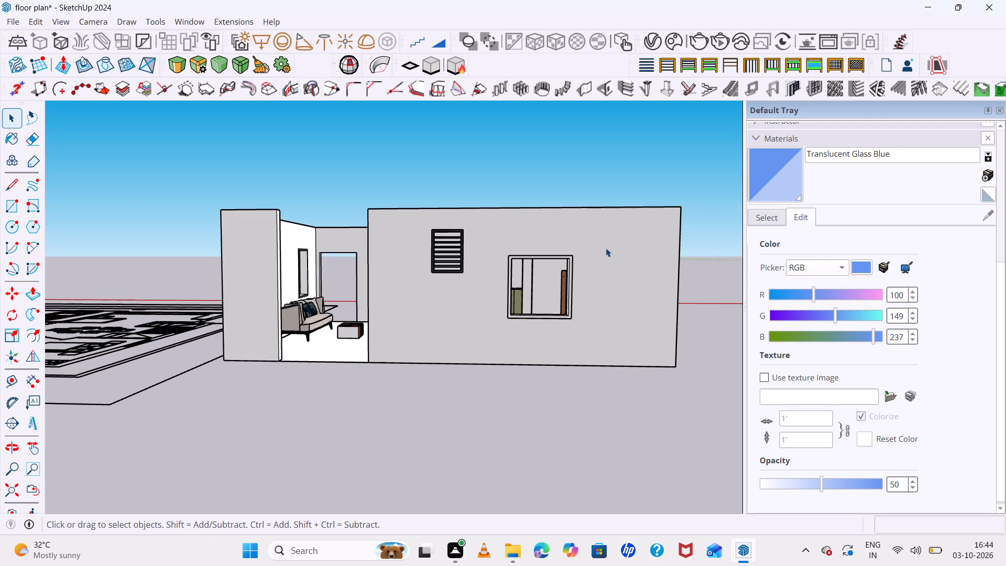
{"action": "middle_click_drag", "start_coordinate": [609, 254], "coordinate": [643, 256]}
{"action": "scroll", "coordinate": [643, 256], "scroll_direction": "up", "scroll_amount": 1}
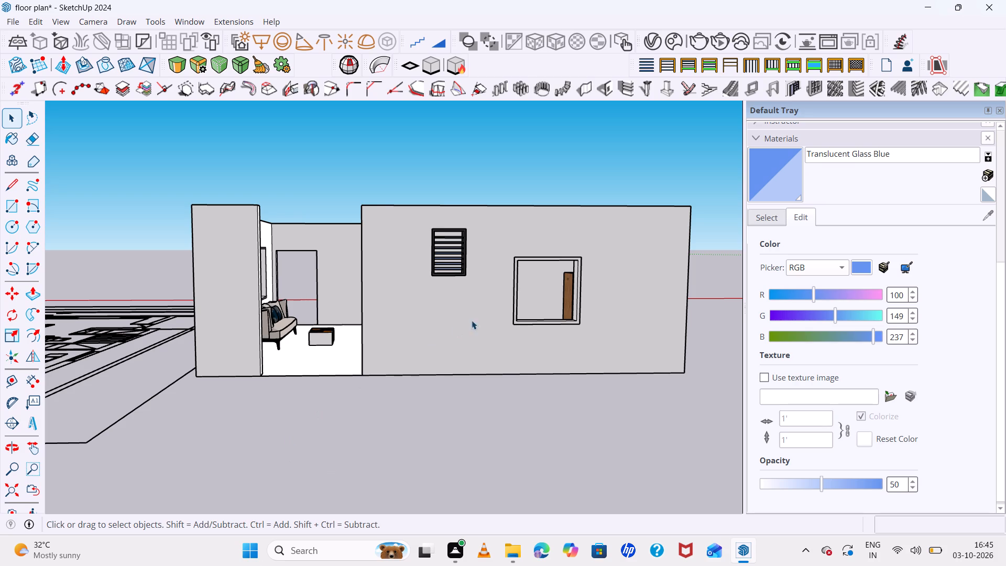
{"action": "scroll", "coordinate": [577, 289], "scroll_direction": "up", "scroll_amount": 5}
{"action": "middle_click_drag", "start_coordinate": [609, 301], "coordinate": [550, 353]}
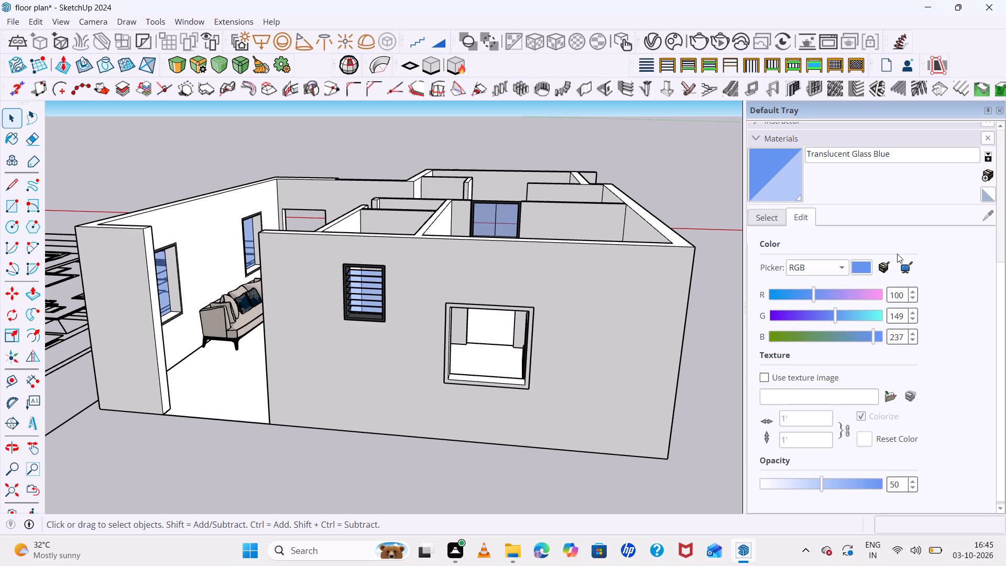
{"action": "scroll", "coordinate": [484, 270], "scroll_direction": "down", "scroll_amount": 3}
{"action": "scroll", "coordinate": [561, 339], "scroll_direction": "up", "scroll_amount": 4}
{"action": "middle_click_drag", "start_coordinate": [563, 339], "coordinate": [570, 326]}
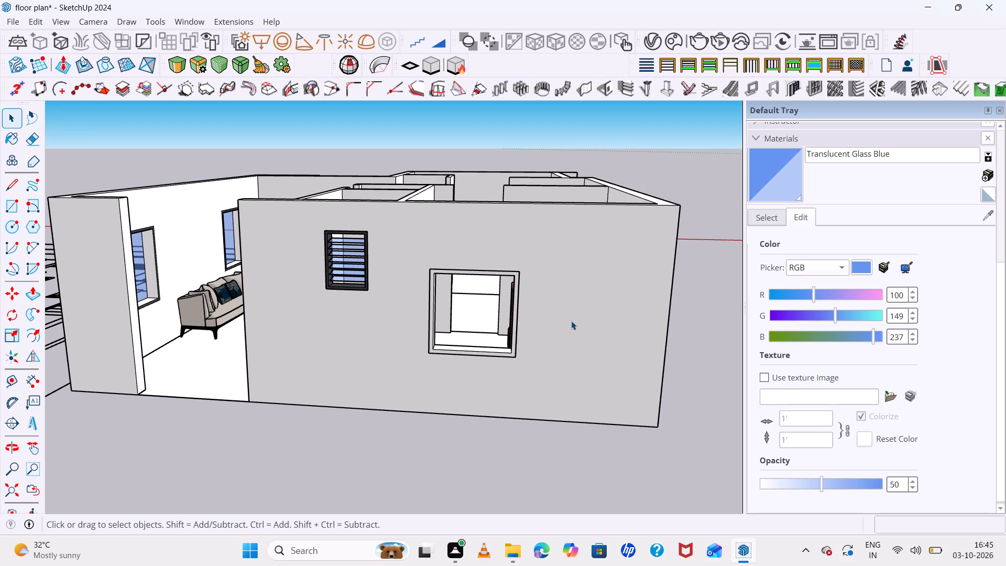
Draw a rectangle about 3' 7" by 3' 7" across the bedroom window opening, between opposite inner corners of the frame.
{"action": "scroll", "coordinate": [560, 324], "scroll_direction": "up", "scroll_amount": 5}
{"action": "middle_click_drag", "start_coordinate": [584, 342], "coordinate": [585, 256]}
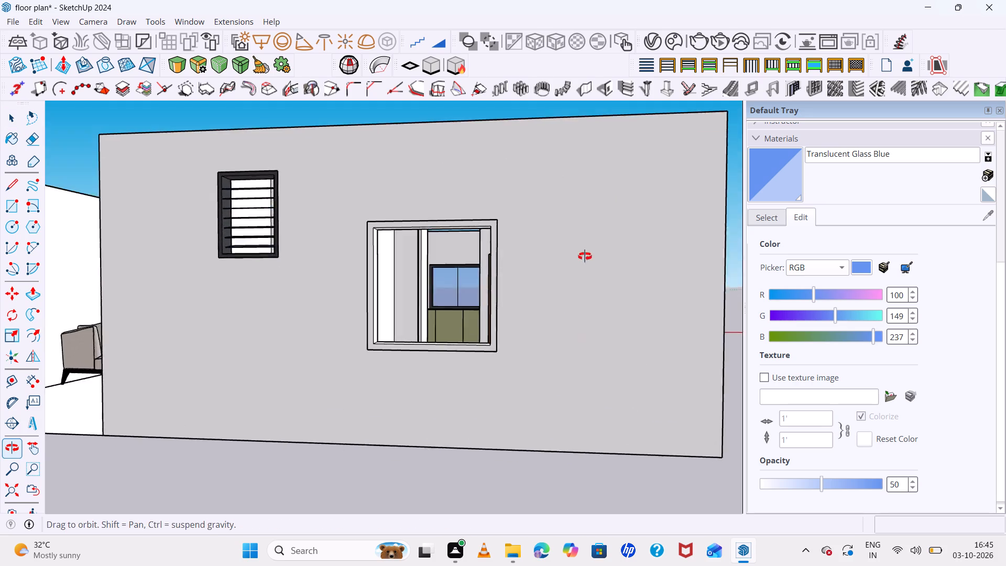
{"action": "middle_click_drag", "start_coordinate": [585, 256], "coordinate": [578, 247]}
{"action": "key", "text": "r"}
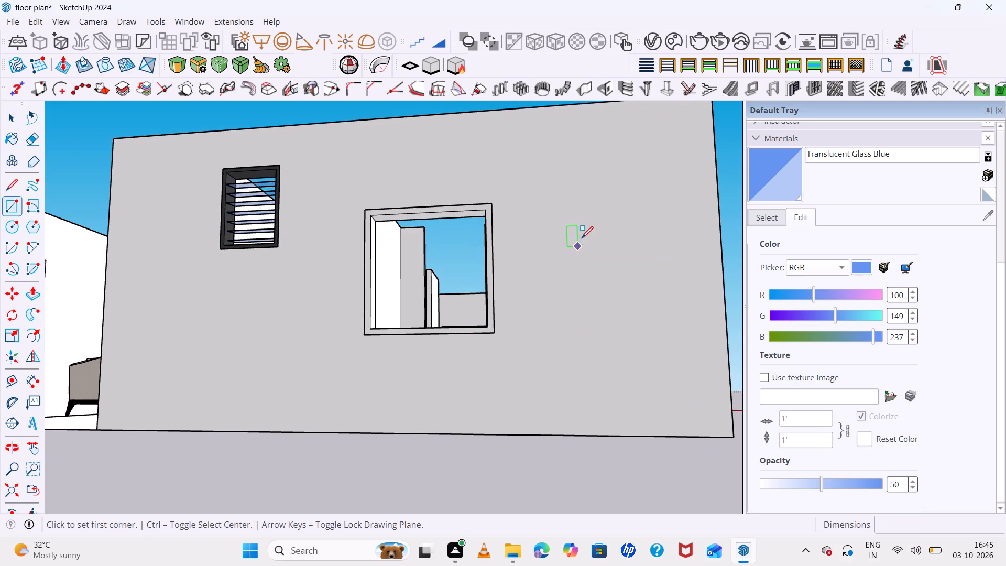
{"action": "left_click", "coordinate": [373, 217]}
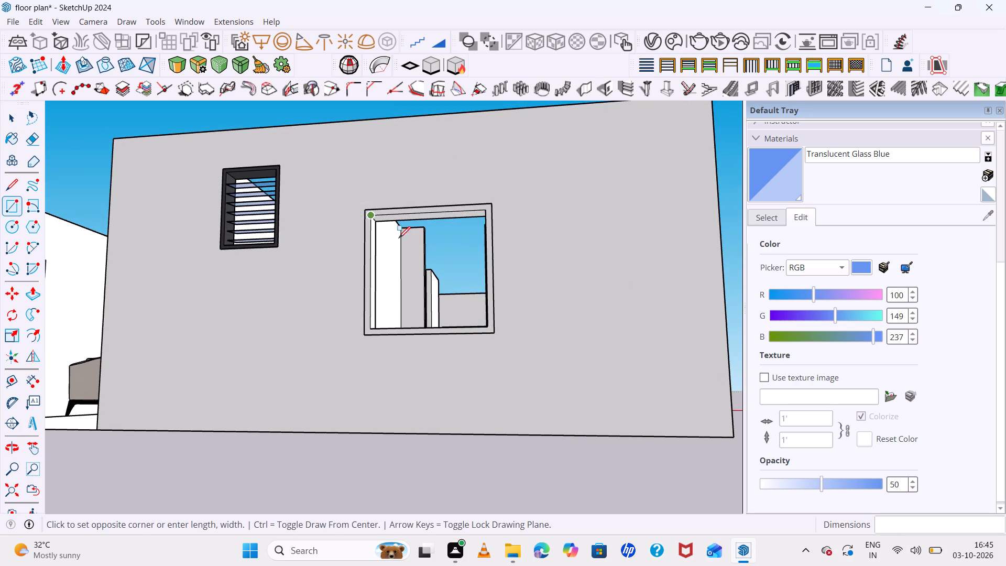
{"action": "left_click", "coordinate": [487, 327]}
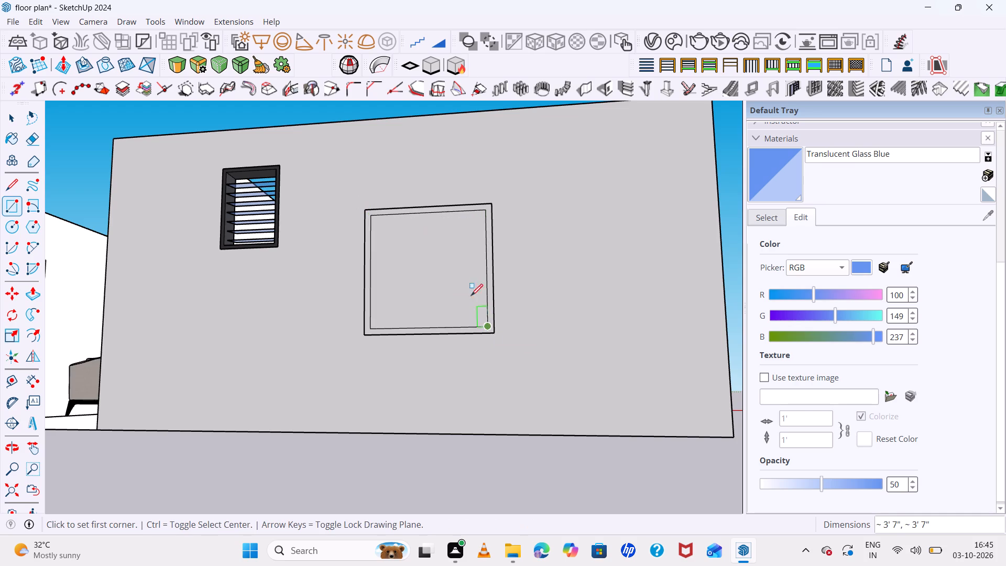
Paint the new pane inside the bedroom window frame with the in-model material Translucent Glass Blue.
{"action": "left_click", "coordinate": [772, 218]}
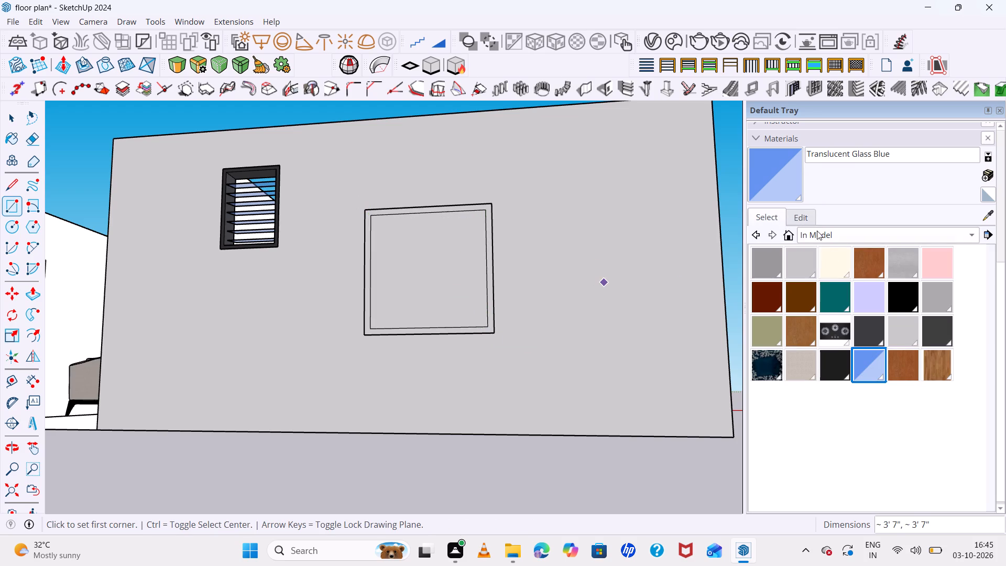
{"action": "left_click", "coordinate": [872, 363]}
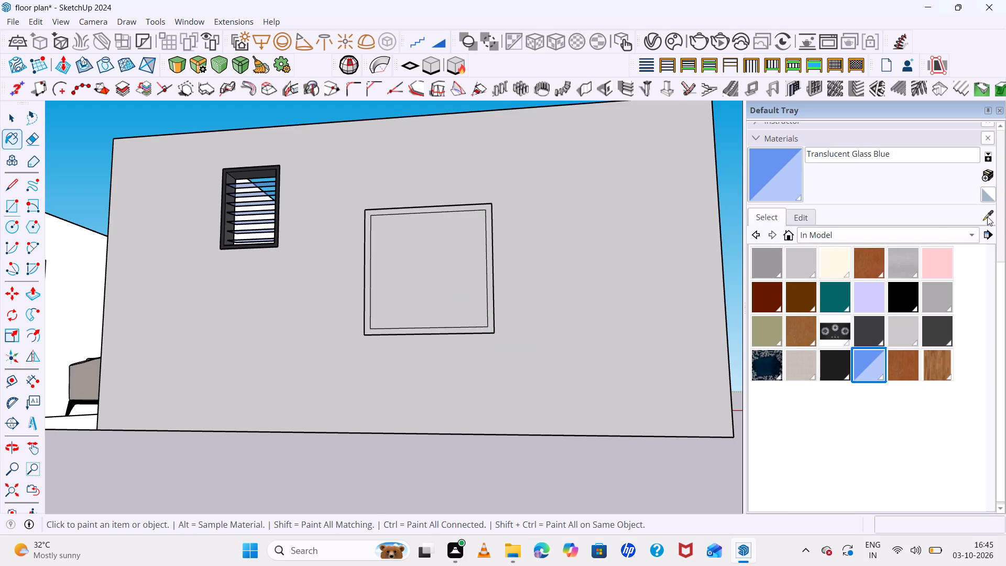
{"action": "left_click", "coordinate": [987, 216]}
{"action": "left_click", "coordinate": [773, 189]}
{"action": "left_click", "coordinate": [434, 256]}
Paint the outer face of the bedroom window frame with the dark grey in-model material Material48.
{"action": "middle_click_drag", "start_coordinate": [463, 345], "coordinate": [521, 441]}
{"action": "left_click", "coordinate": [941, 333]}
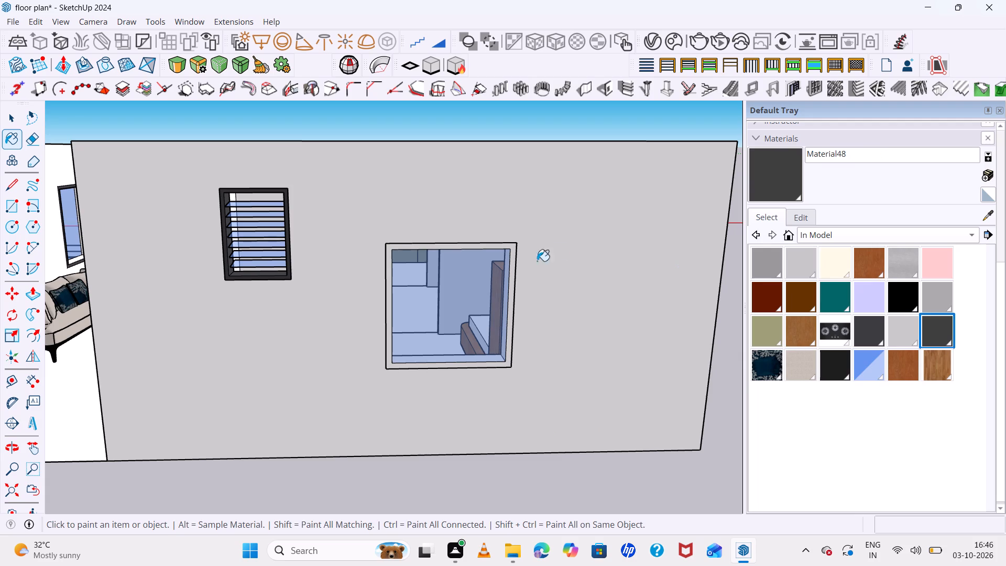
{"action": "scroll", "coordinate": [493, 264], "scroll_direction": "up", "scroll_amount": 4}
{"action": "left_click", "coordinate": [522, 241]}
Paint the room-side face of the bedroom window frame with the same Material48 dark grey.
{"action": "scroll", "coordinate": [349, 254], "scroll_direction": "down", "scroll_amount": 12}
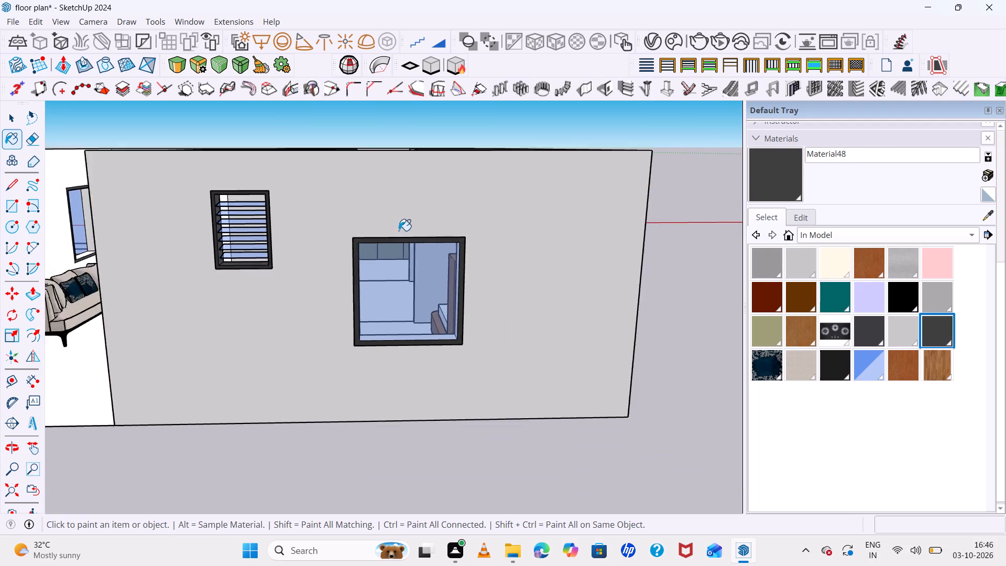
{"action": "scroll", "coordinate": [399, 231], "scroll_direction": "down", "scroll_amount": 5}
{"action": "middle_click_drag", "start_coordinate": [415, 307], "coordinate": [785, 565]}
{"action": "middle_click_drag", "start_coordinate": [511, 240], "coordinate": [692, 264]}
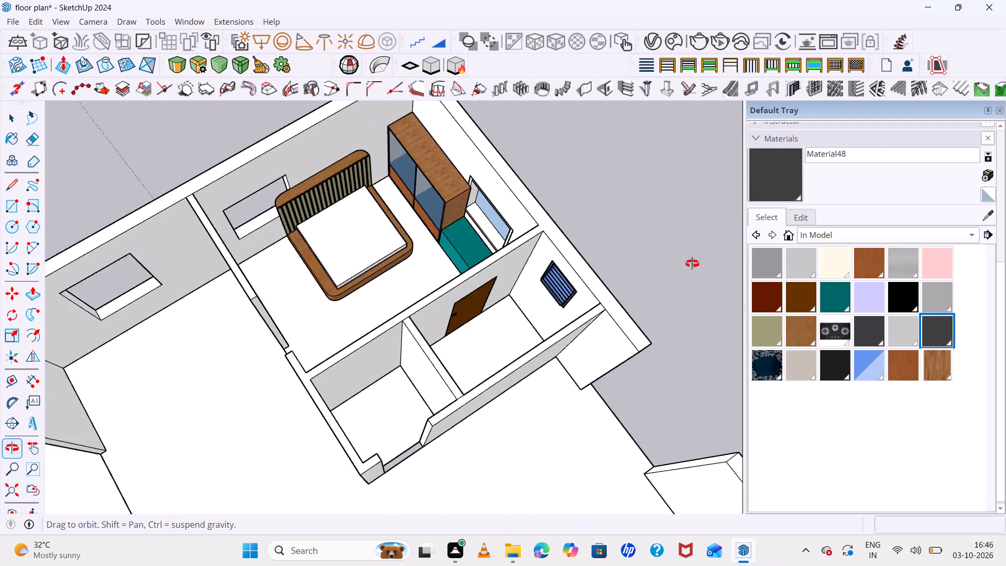
{"action": "middle_click_drag", "start_coordinate": [692, 264], "coordinate": [692, 263]}
{"action": "scroll", "coordinate": [496, 201], "scroll_direction": "up", "scroll_amount": 11}
{"action": "left_click", "coordinate": [523, 235]}
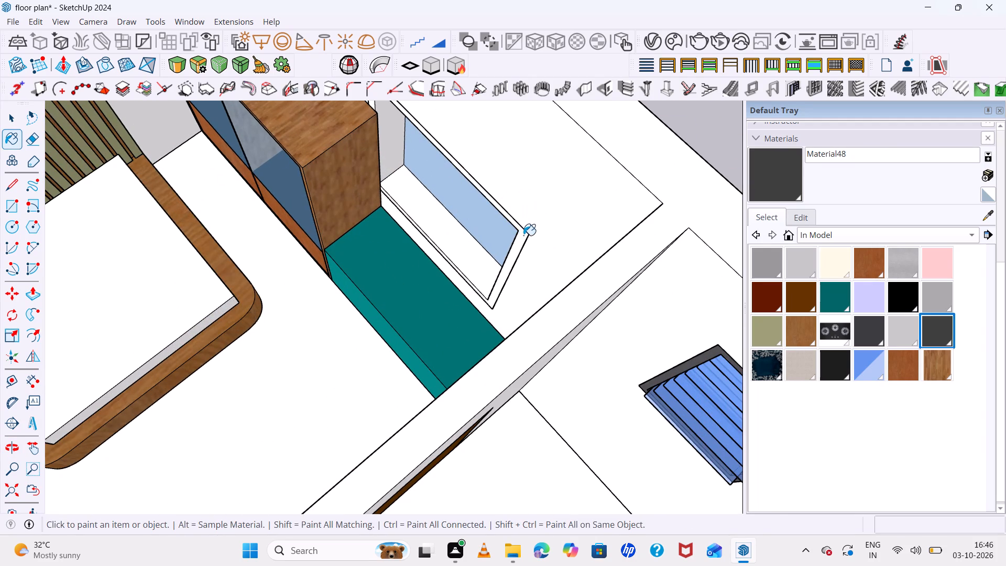
{"action": "scroll", "coordinate": [516, 228], "scroll_direction": "down", "scroll_amount": 6}
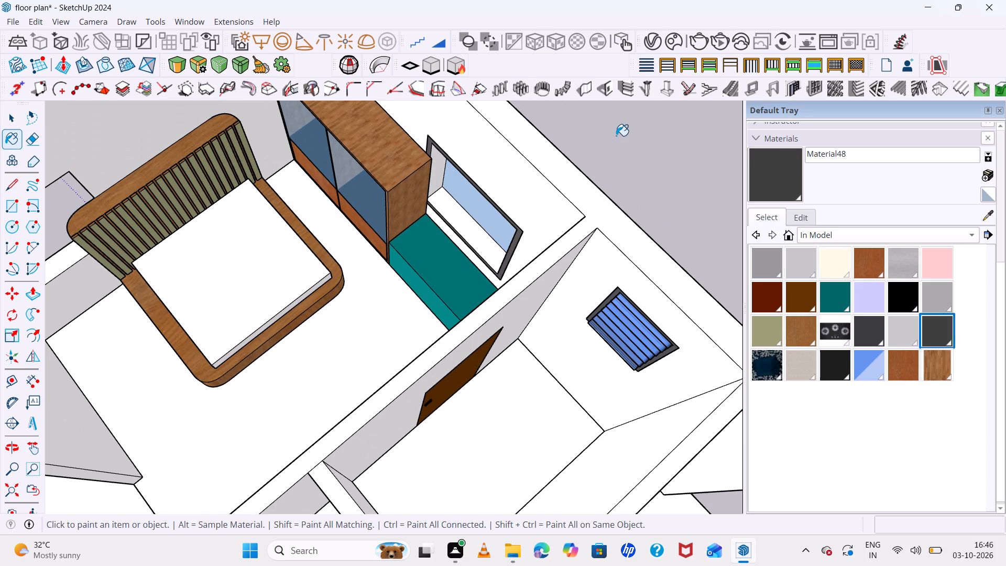
{"action": "key", "text": "space"}
Examine the finished bedroom window, wardrobe, teal unit and bed from above and from inside the house.
{"action": "scroll", "coordinate": [761, 114], "scroll_direction": "down", "scroll_amount": 8}
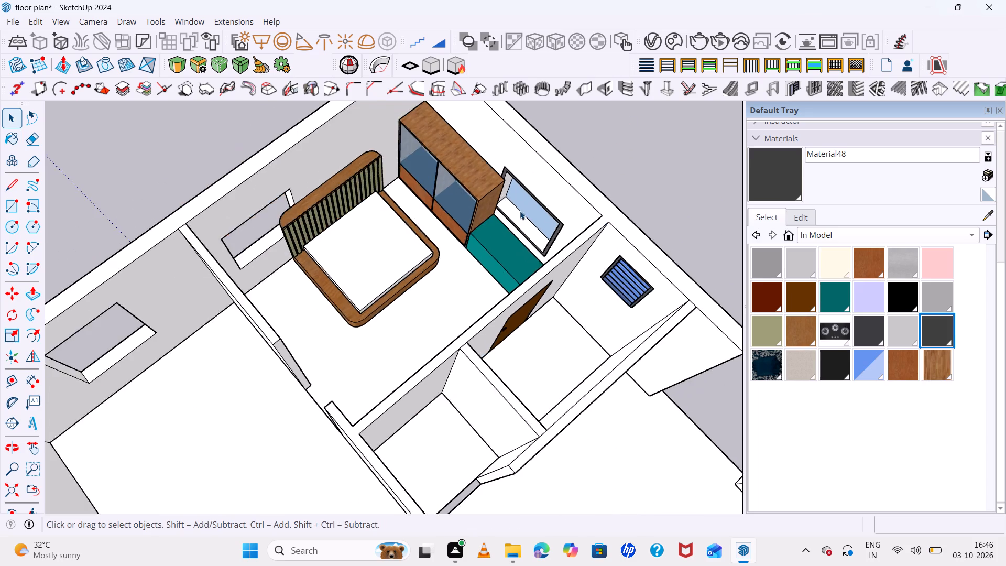
{"action": "scroll", "coordinate": [499, 198], "scroll_direction": "down", "scroll_amount": 7}
{"action": "middle_click_drag", "start_coordinate": [510, 281], "coordinate": [622, 278]}
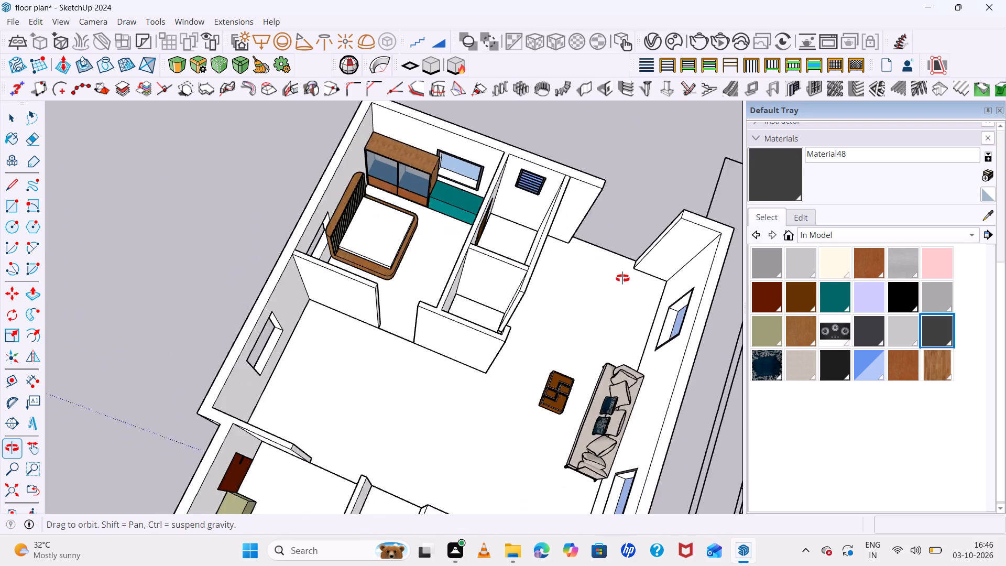
{"action": "middle_click_drag", "start_coordinate": [622, 278], "coordinate": [655, 151]}
{"action": "middle_click", "coordinate": [655, 151]}
{"action": "scroll", "coordinate": [423, 227], "scroll_direction": "up", "scroll_amount": 10}
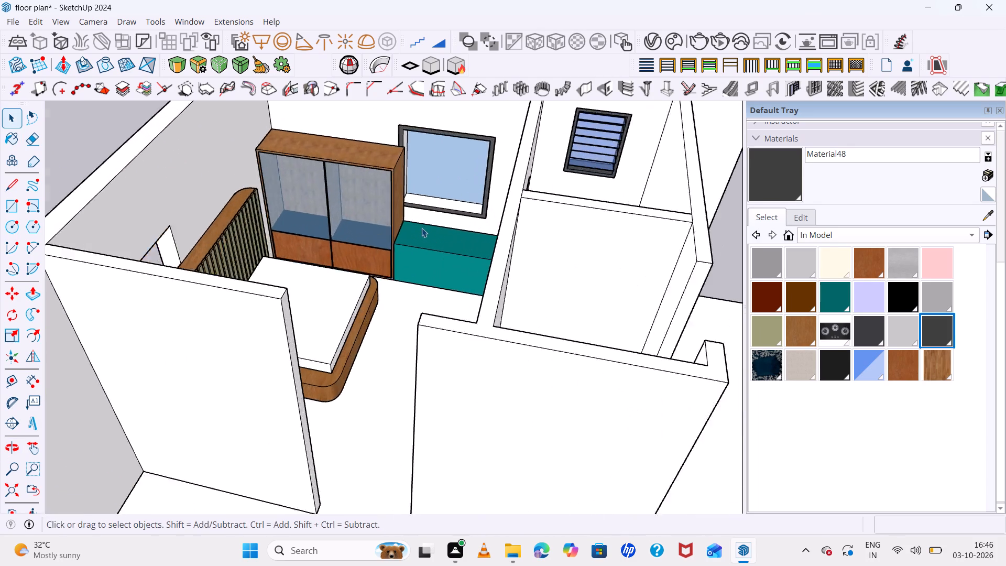
{"action": "scroll", "coordinate": [422, 228], "scroll_direction": "up", "scroll_amount": 1}
{"action": "middle_click_drag", "start_coordinate": [449, 251], "coordinate": [515, 201]}
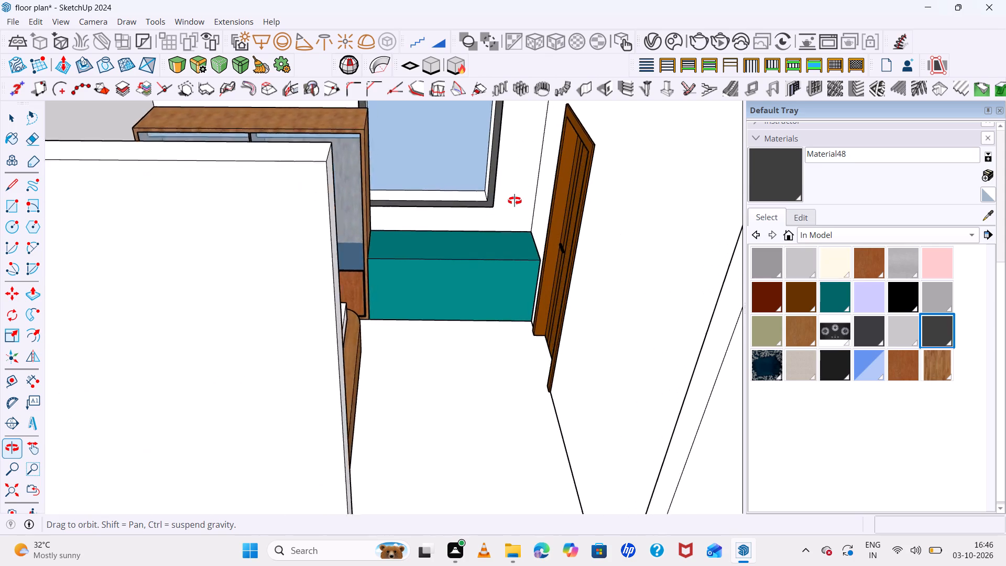
{"action": "middle_click_drag", "start_coordinate": [515, 201], "coordinate": [483, 178]}
{"action": "scroll", "coordinate": [483, 178], "scroll_direction": "up", "scroll_amount": 1}
{"action": "scroll", "coordinate": [483, 179], "scroll_direction": "down", "scroll_amount": 6}
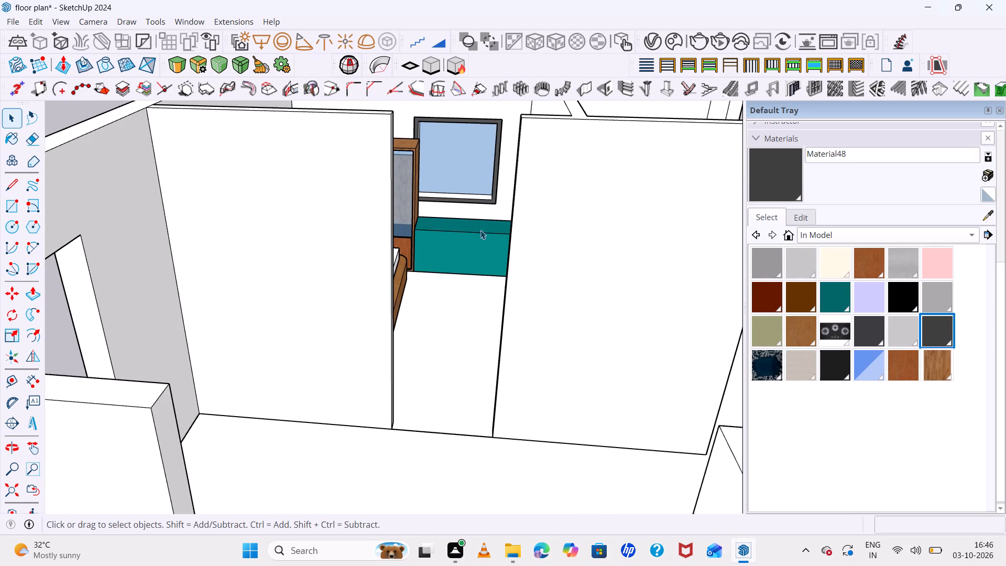
{"action": "middle_click_drag", "start_coordinate": [406, 305], "coordinate": [185, 446]}
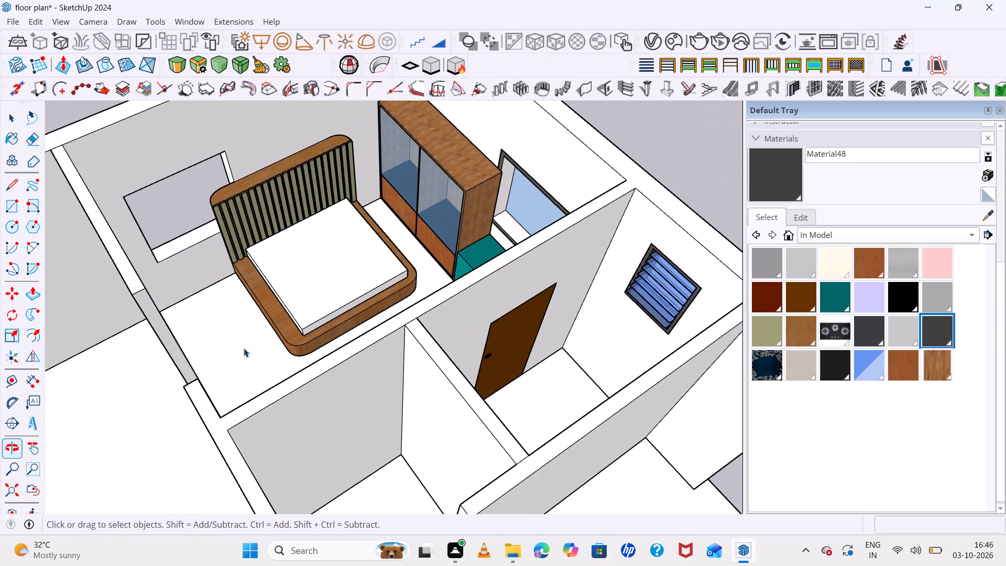
Examine the whole house from above and outside, including the two unglazed window openings in the long outer wall beside the bedroom.
{"action": "scroll", "coordinate": [266, 289], "scroll_direction": "down", "scroll_amount": 13}
{"action": "middle_click_drag", "start_coordinate": [327, 309], "coordinate": [453, 331]}
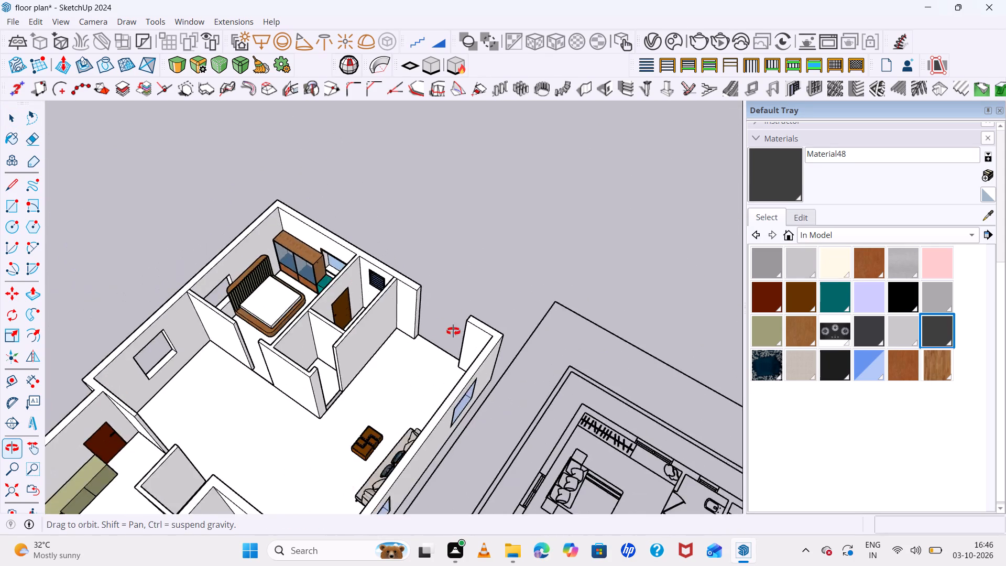
{"action": "middle_click_drag", "start_coordinate": [453, 331], "coordinate": [412, 253]}
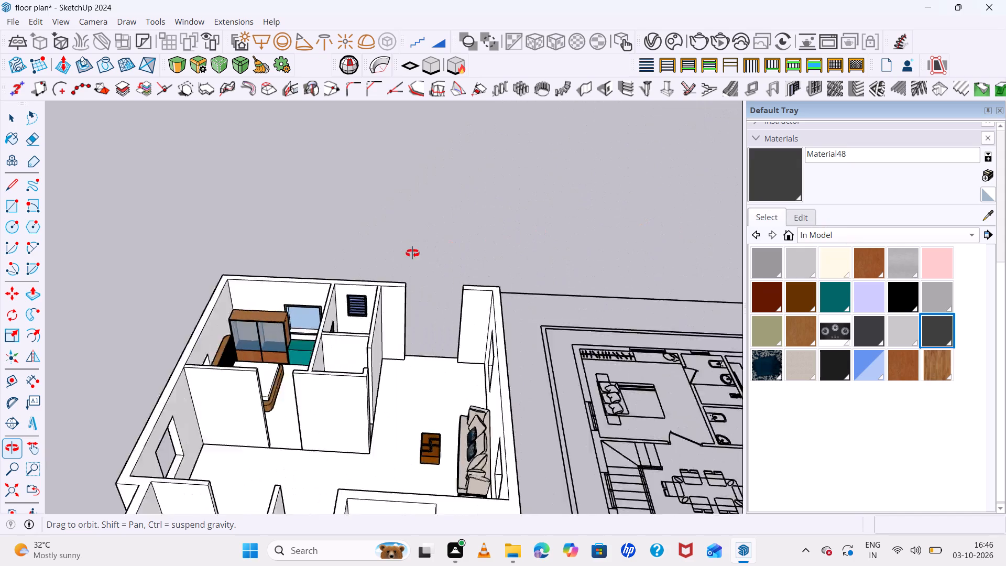
{"action": "middle_click_drag", "start_coordinate": [412, 253], "coordinate": [333, 375]}
{"action": "middle_click", "coordinate": [333, 374]}
{"action": "scroll", "coordinate": [338, 274], "scroll_direction": "down", "scroll_amount": 5}
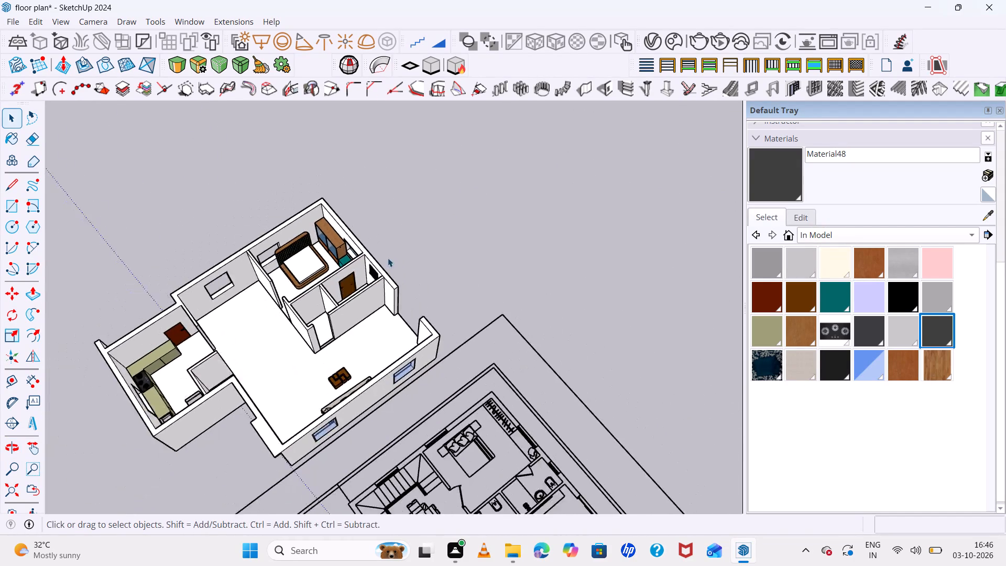
{"action": "scroll", "coordinate": [388, 258], "scroll_direction": "down", "scroll_amount": 8}
{"action": "scroll", "coordinate": [330, 357], "scroll_direction": "up", "scroll_amount": 5}
{"action": "middle_click_drag", "start_coordinate": [348, 360], "coordinate": [597, 212]}
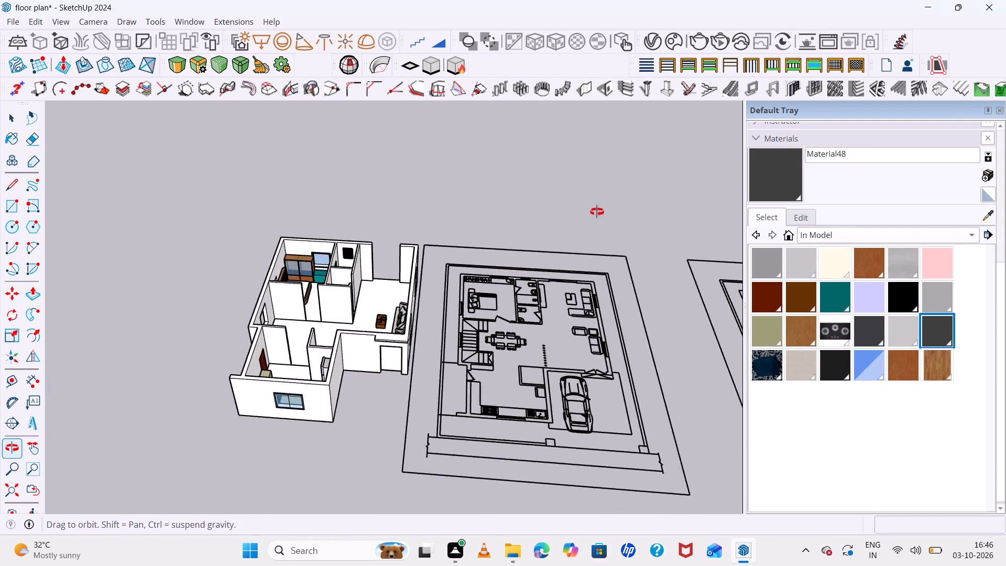
{"action": "middle_click_drag", "start_coordinate": [597, 212], "coordinate": [696, 197]}
{"action": "middle_click_drag", "start_coordinate": [691, 237], "coordinate": [683, 297]}
{"action": "middle_click", "coordinate": [677, 349]}
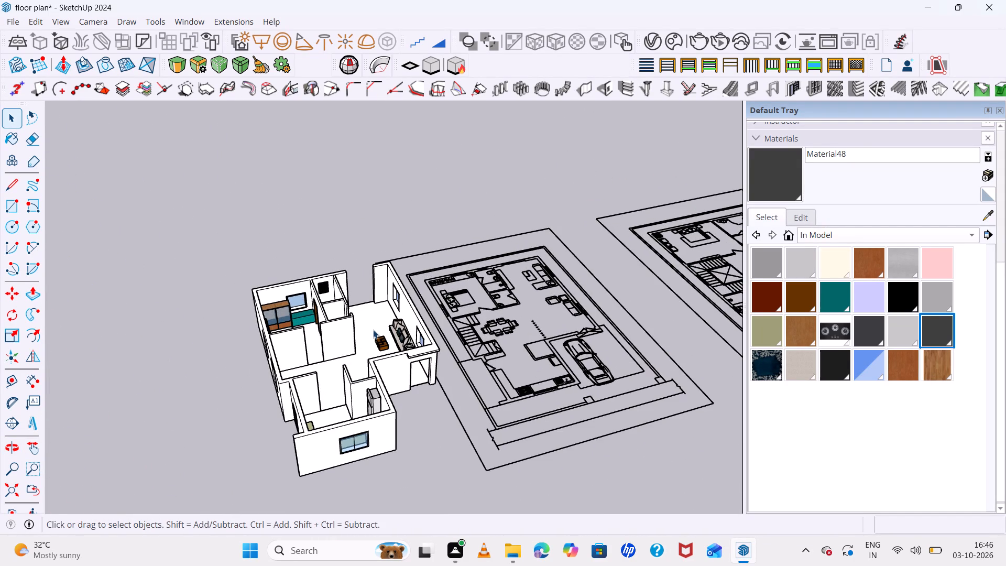
{"action": "scroll", "coordinate": [373, 330], "scroll_direction": "down", "scroll_amount": 5}
{"action": "middle_click_drag", "start_coordinate": [413, 367], "coordinate": [369, 398]}
{"action": "scroll", "coordinate": [363, 389], "scroll_direction": "up", "scroll_amount": 19}
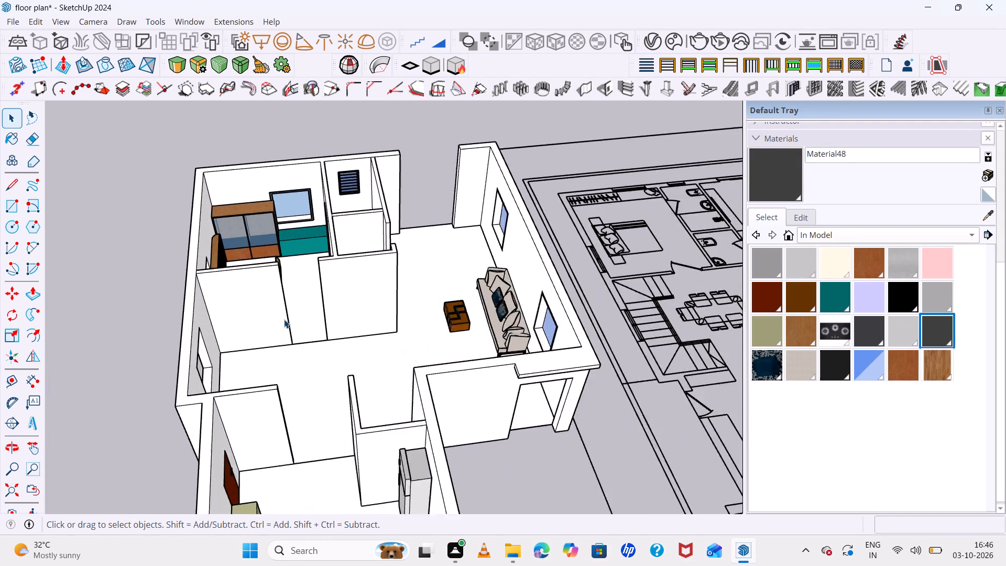
{"action": "scroll", "coordinate": [286, 324], "scroll_direction": "up", "scroll_amount": 5}
{"action": "middle_click_drag", "start_coordinate": [310, 327], "coordinate": [537, 273]}
{"action": "middle_click", "coordinate": [537, 273]}
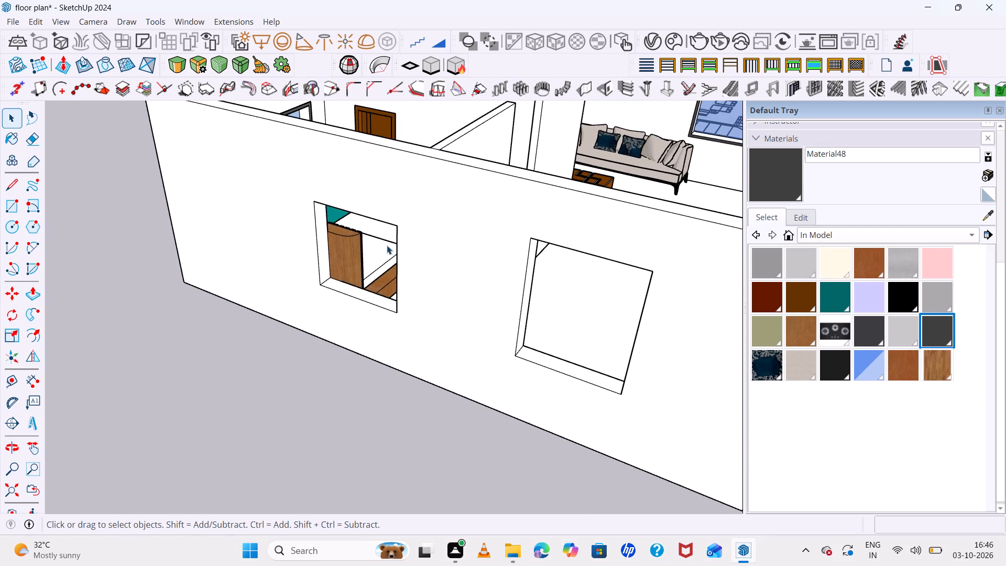
{"action": "scroll", "coordinate": [385, 245], "scroll_direction": "down", "scroll_amount": 6}
{"action": "scroll", "coordinate": [321, 271], "scroll_direction": "up", "scroll_amount": 5}
{"action": "scroll", "coordinate": [197, 279], "scroll_direction": "down", "scroll_amount": 5}
{"action": "middle_click_drag", "start_coordinate": [227, 322], "coordinate": [309, 349]}
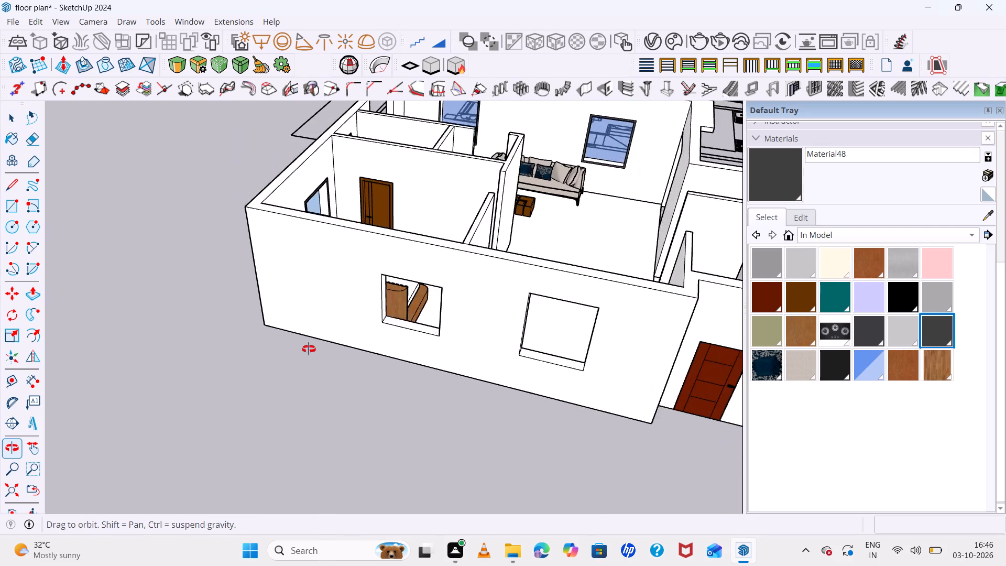
{"action": "middle_click_drag", "start_coordinate": [309, 349], "coordinate": [392, 294]}
{"action": "middle_click_drag", "start_coordinate": [378, 295], "coordinate": [280, 295]}
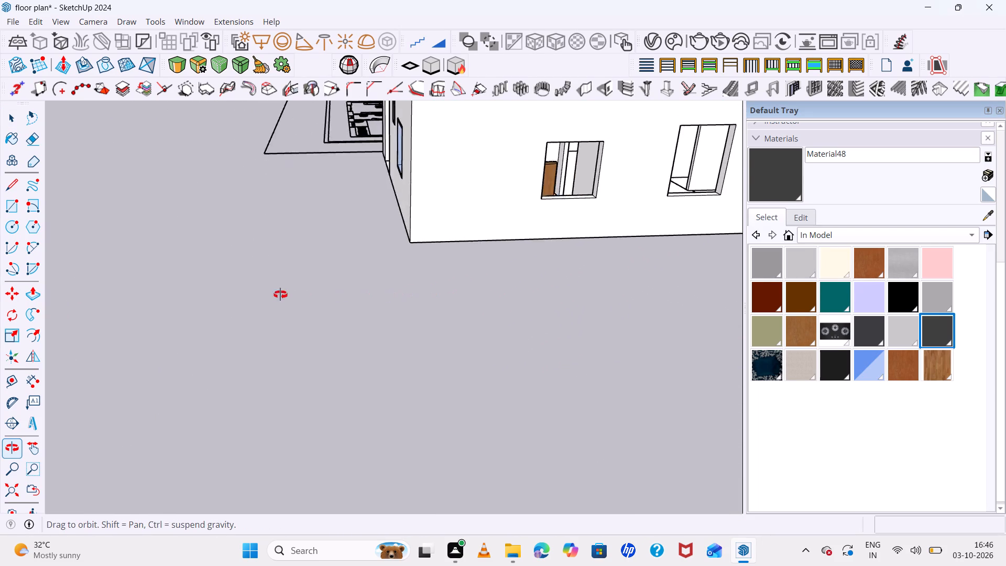
{"action": "middle_click_drag", "start_coordinate": [280, 295], "coordinate": [262, 295]}
{"action": "scroll", "coordinate": [372, 288], "scroll_direction": "down", "scroll_amount": 14}
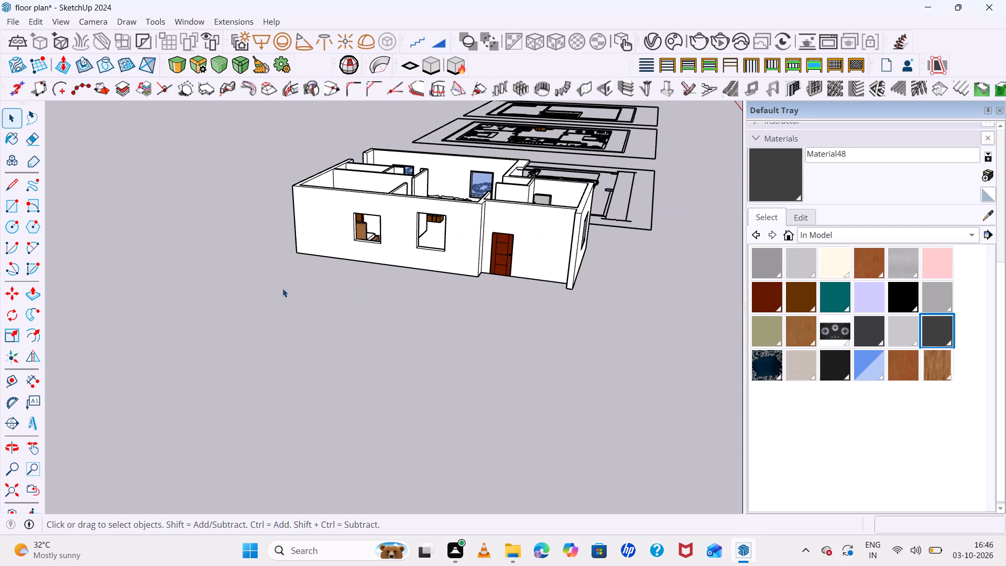
{"action": "scroll", "coordinate": [425, 207], "scroll_direction": "up", "scroll_amount": 18}
{"action": "scroll", "coordinate": [319, 282], "scroll_direction": "up", "scroll_amount": 1}
{"action": "middle_click_drag", "start_coordinate": [341, 303], "coordinate": [359, 318]}
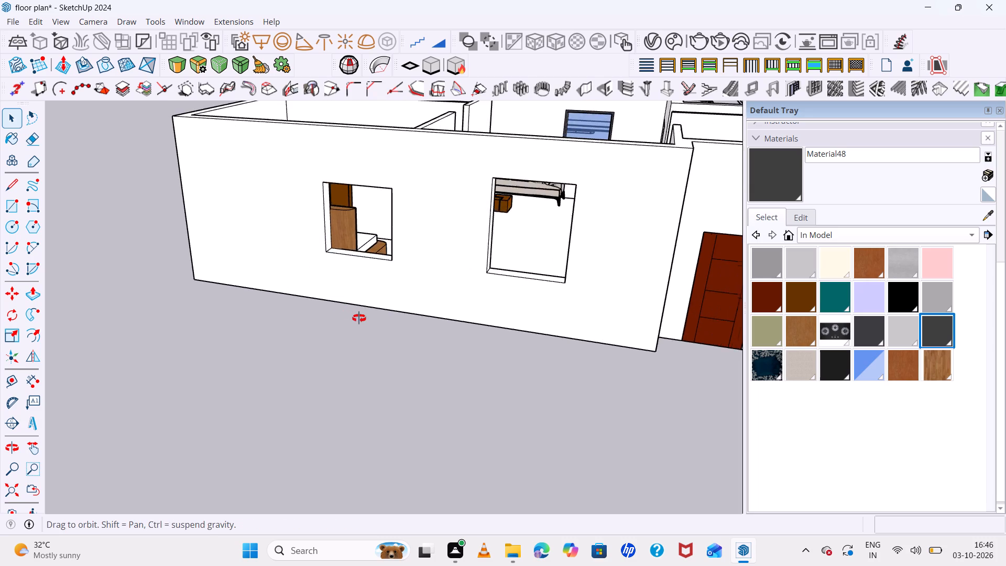
{"action": "middle_click_drag", "start_coordinate": [359, 318], "coordinate": [364, 322]}
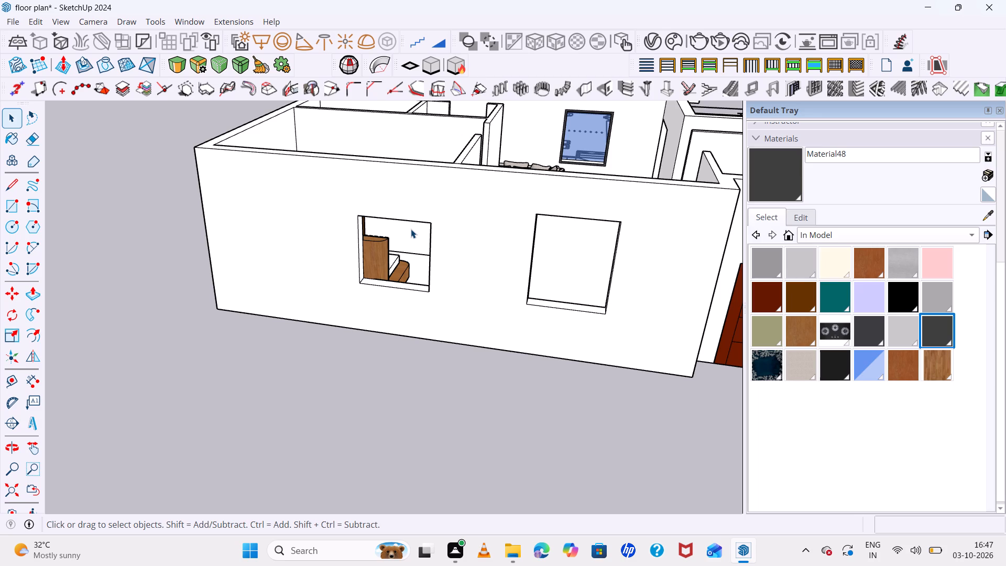
Draw a 4' by 4' rectangle covering the bedroom window opening behind the bed headboard, on the wall's outer face.
{"action": "key", "text": "r"}
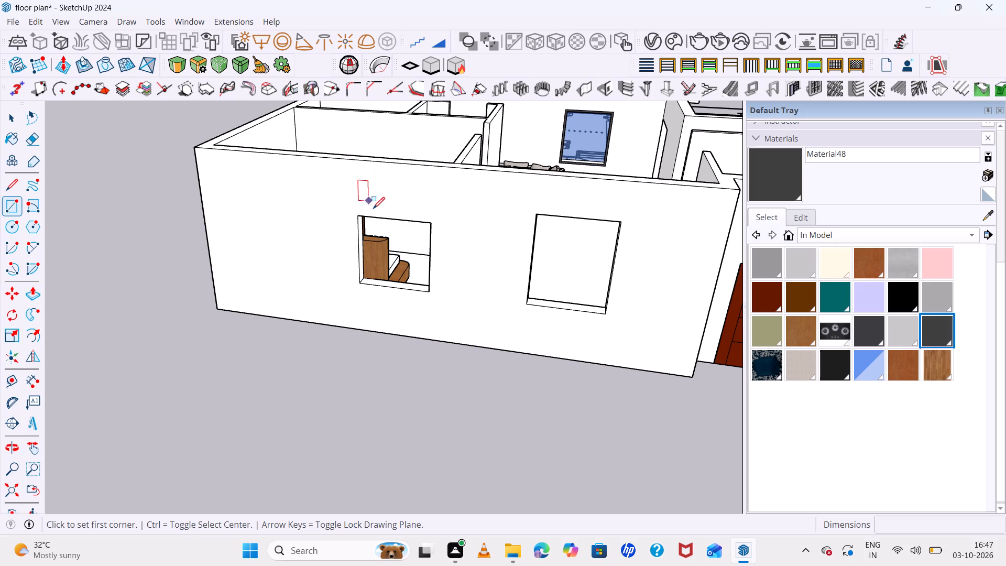
{"action": "left_click", "coordinate": [358, 217]}
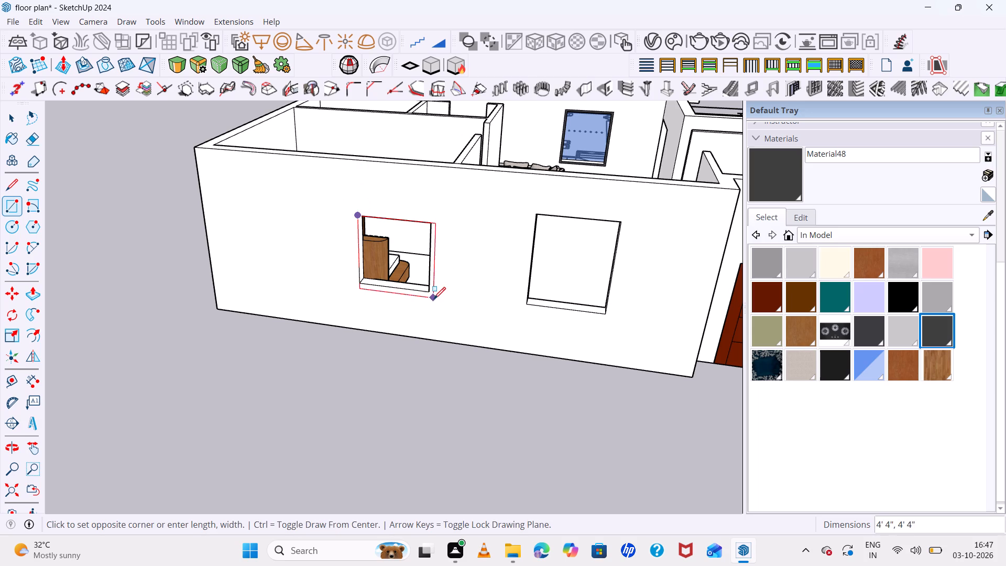
{"action": "left_click", "coordinate": [428, 293]}
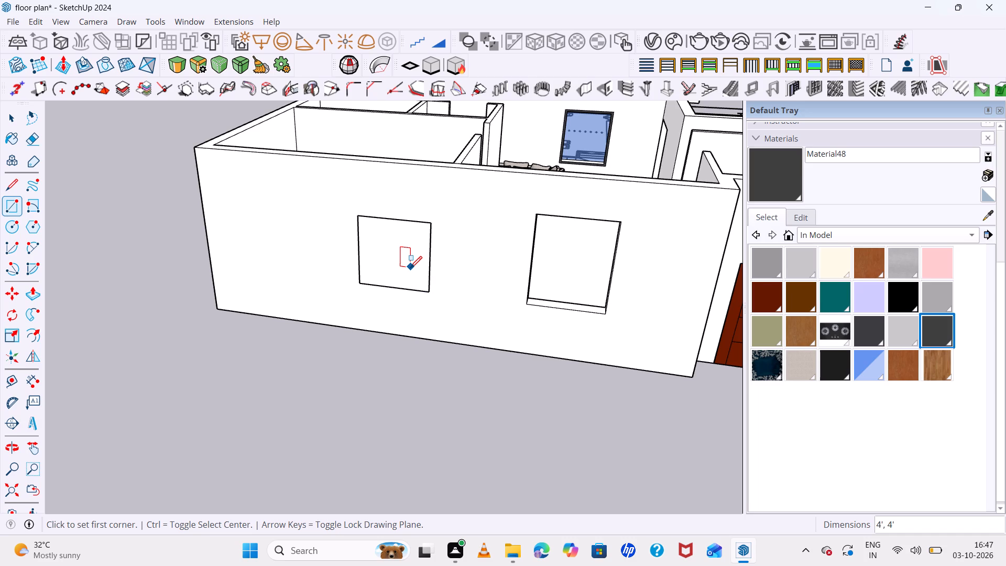
Push/Pull the new rectangle 9" inward through the wall thickness to the room side.
{"action": "key", "text": "p"}
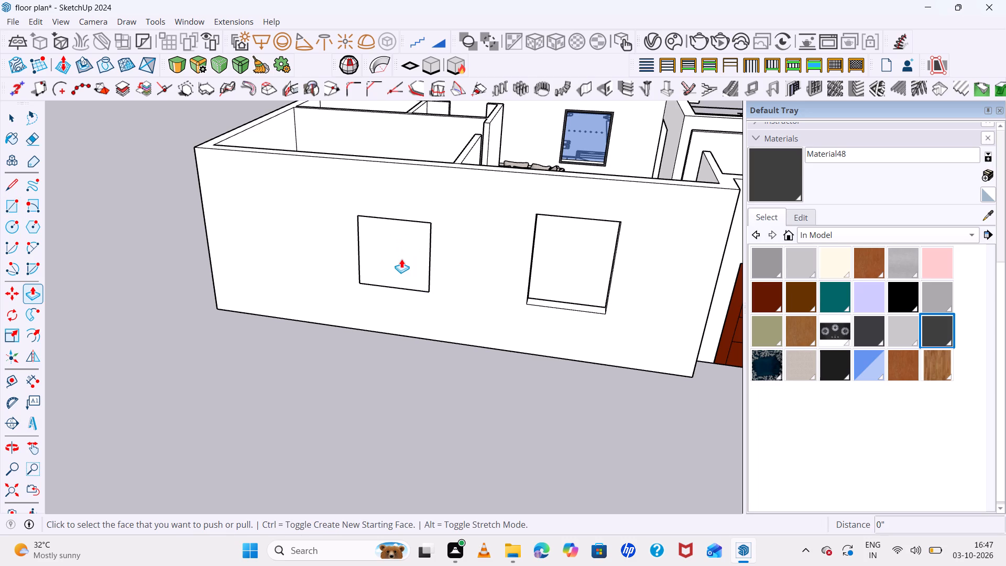
{"action": "left_click", "coordinate": [406, 237]}
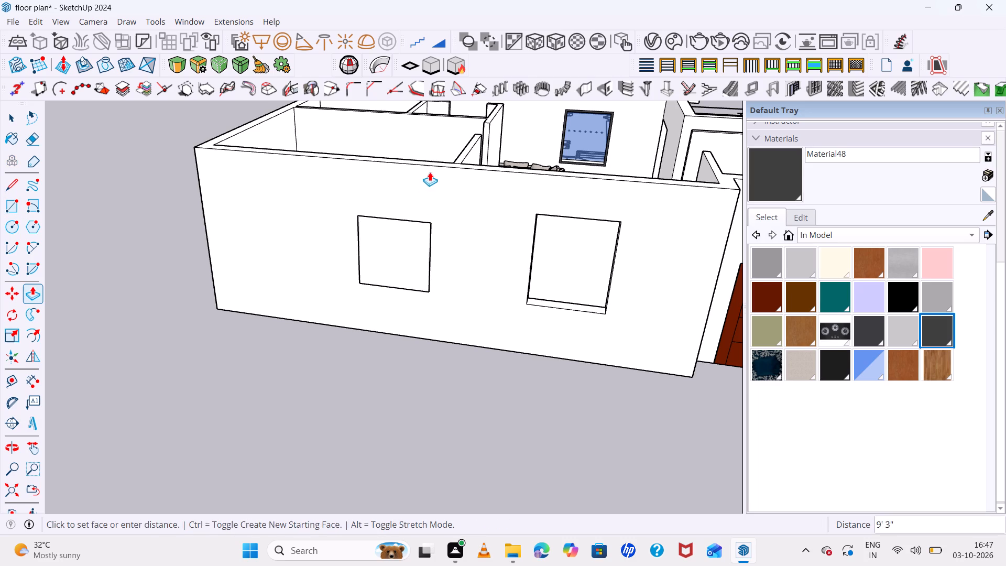
{"action": "middle_click_drag", "start_coordinate": [432, 175], "coordinate": [384, 382]}
{"action": "middle_click", "coordinate": [384, 382]}
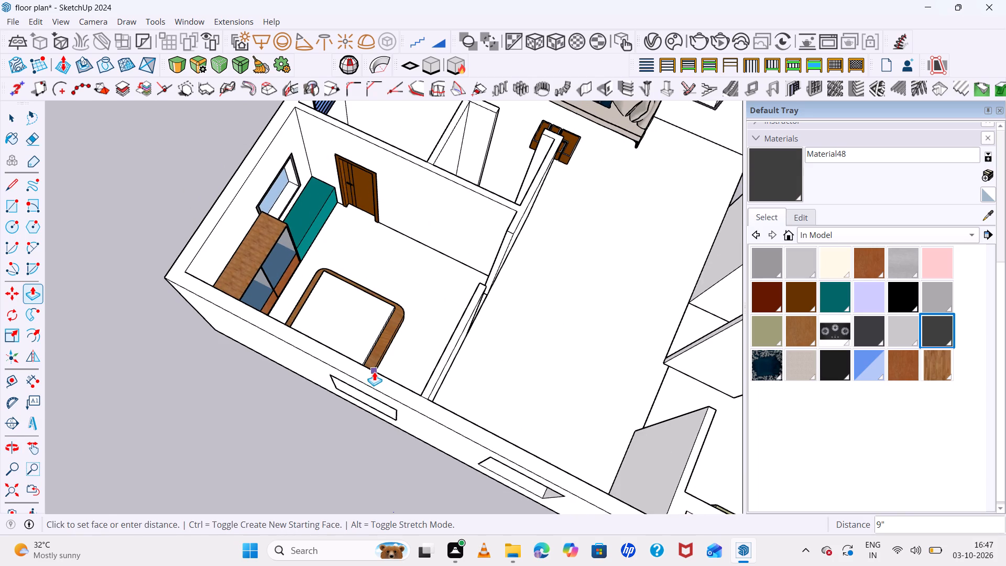
{"action": "left_click", "coordinate": [373, 371]}
Offset the outer face of the new window block inward by about 3" to form the frame border.
{"action": "middle_click_drag", "start_coordinate": [417, 426], "coordinate": [482, 247]}
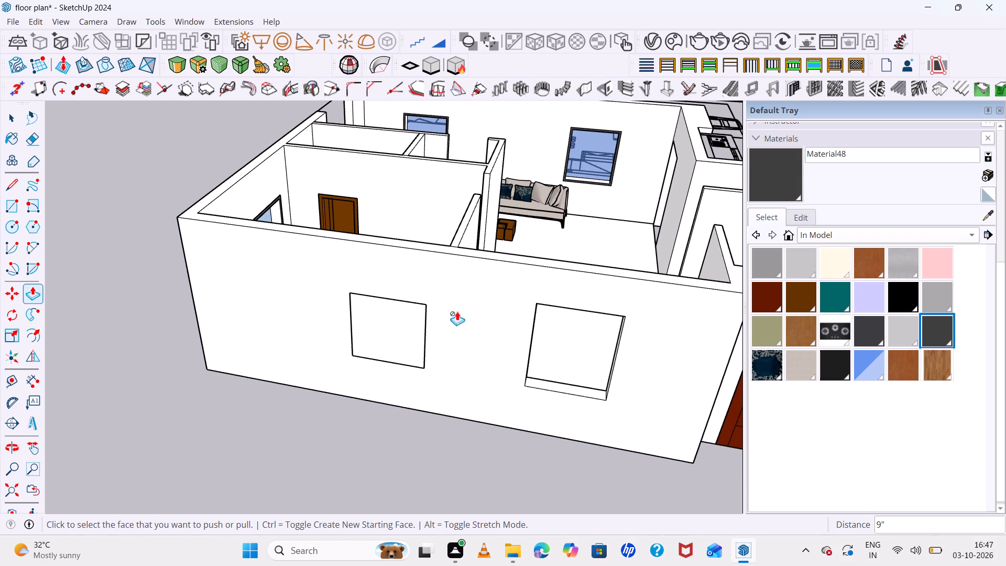
{"action": "scroll", "coordinate": [520, 318], "scroll_direction": "down", "scroll_amount": 6}
{"action": "middle_click_drag", "start_coordinate": [345, 488], "coordinate": [429, 497]}
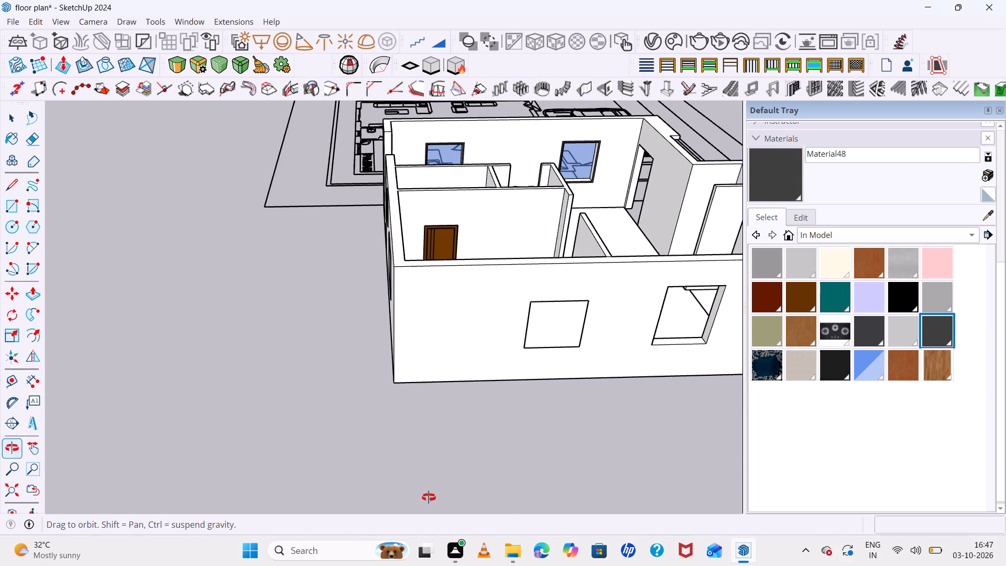
{"action": "middle_click_drag", "start_coordinate": [429, 497], "coordinate": [429, 497]}
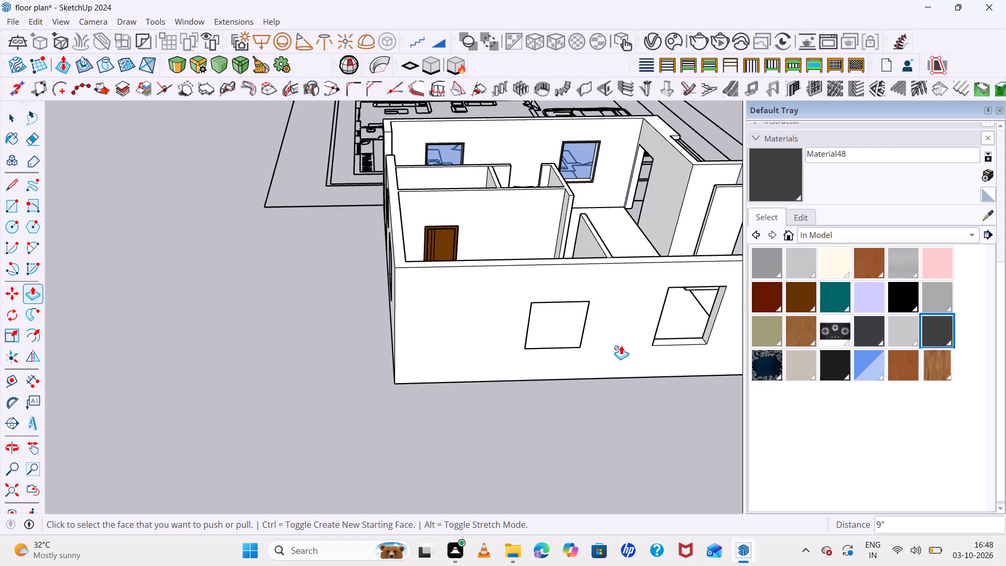
{"action": "key", "text": "f"}
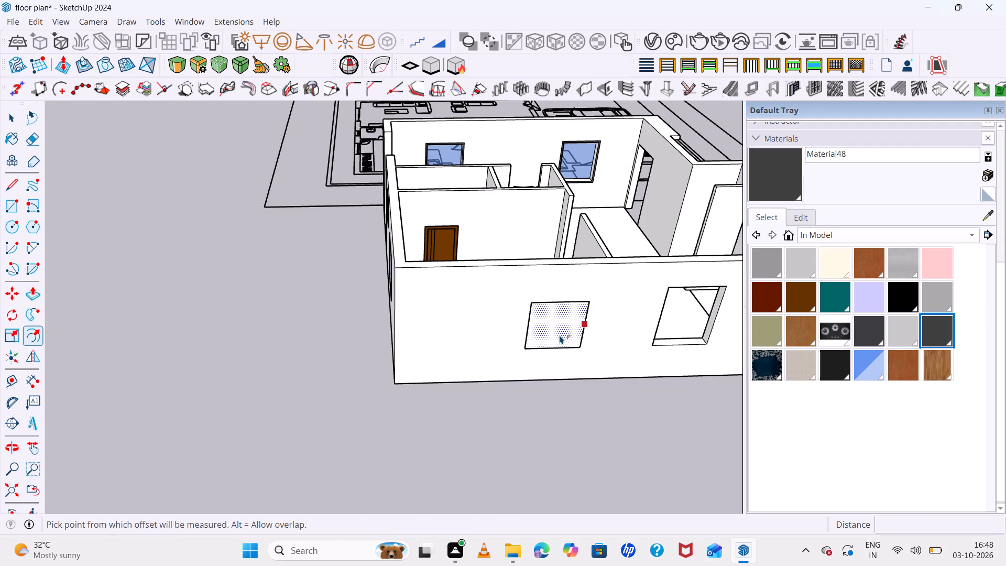
{"action": "scroll", "coordinate": [534, 320], "scroll_direction": "up", "scroll_amount": 6}
{"action": "middle_click_drag", "start_coordinate": [550, 334], "coordinate": [542, 292]}
{"action": "scroll", "coordinate": [551, 334], "scroll_direction": "up", "scroll_amount": 1}
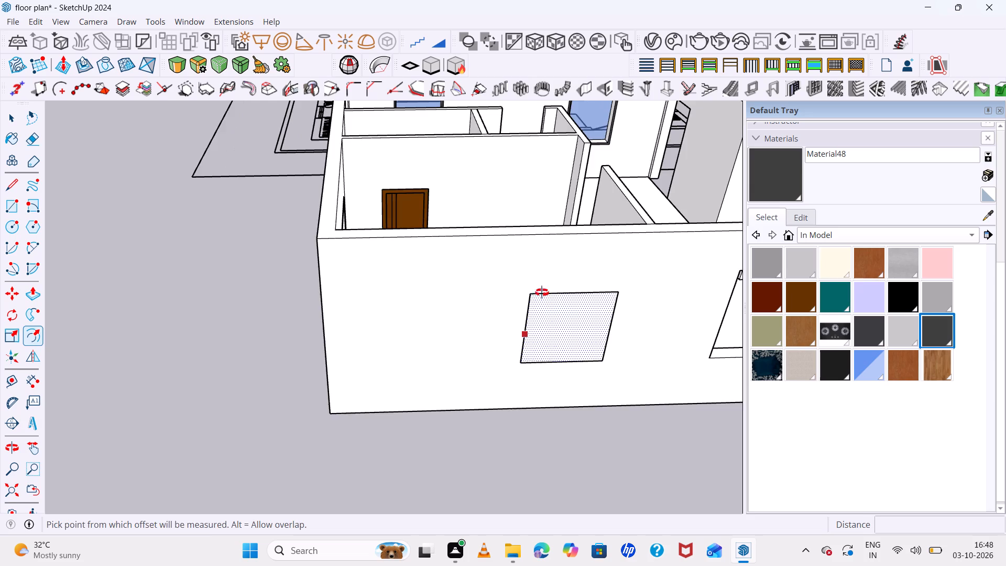
{"action": "middle_click_drag", "start_coordinate": [542, 292], "coordinate": [522, 237]}
{"action": "scroll", "coordinate": [511, 246], "scroll_direction": "up", "scroll_amount": 6}
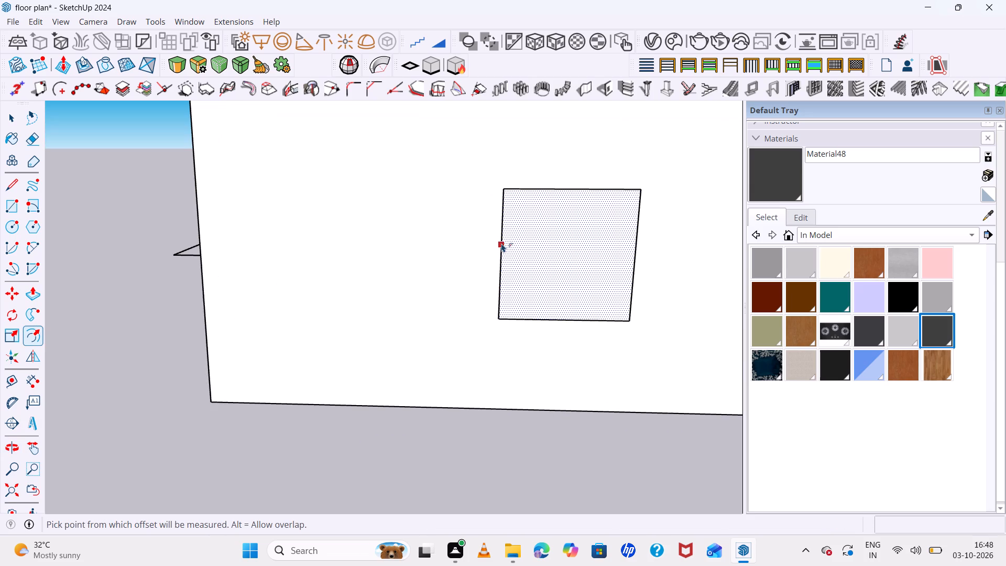
{"action": "double_click", "coordinate": [501, 243]}
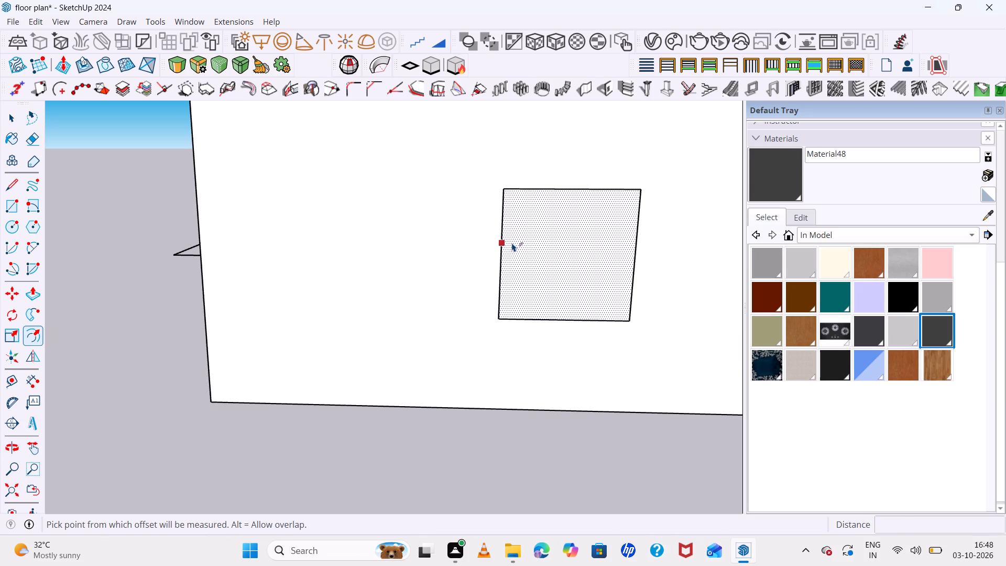
{"action": "left_click", "coordinate": [506, 241]}
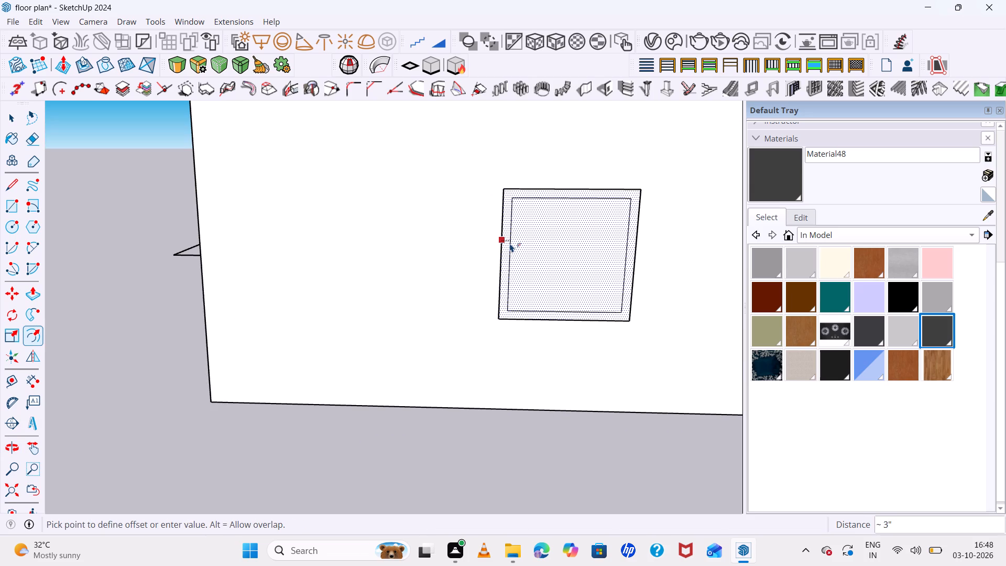
{"action": "scroll", "coordinate": [510, 243], "scroll_direction": "up", "scroll_amount": 3}
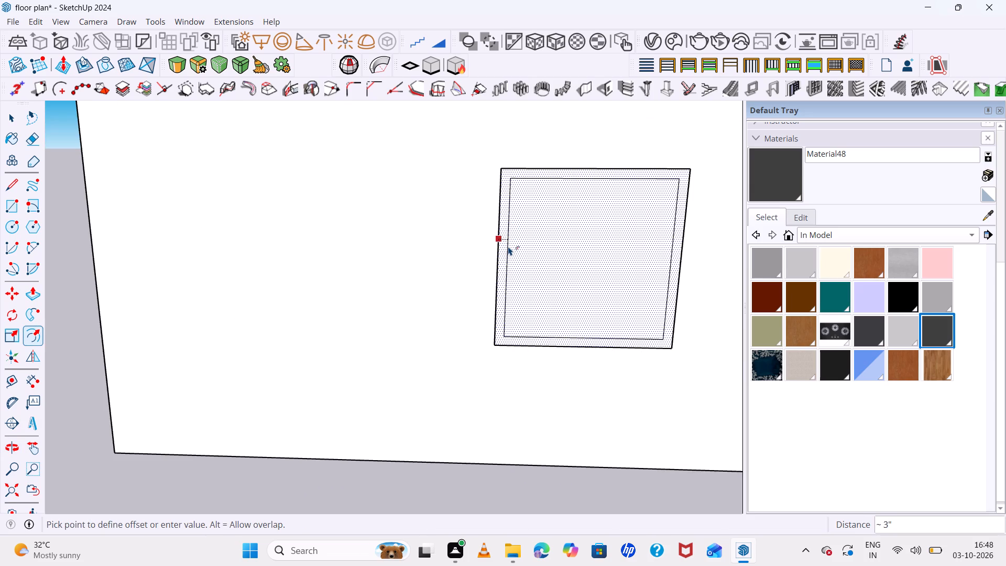
{"action": "left_click", "coordinate": [508, 246]}
{"action": "left_click", "coordinate": [564, 264]}
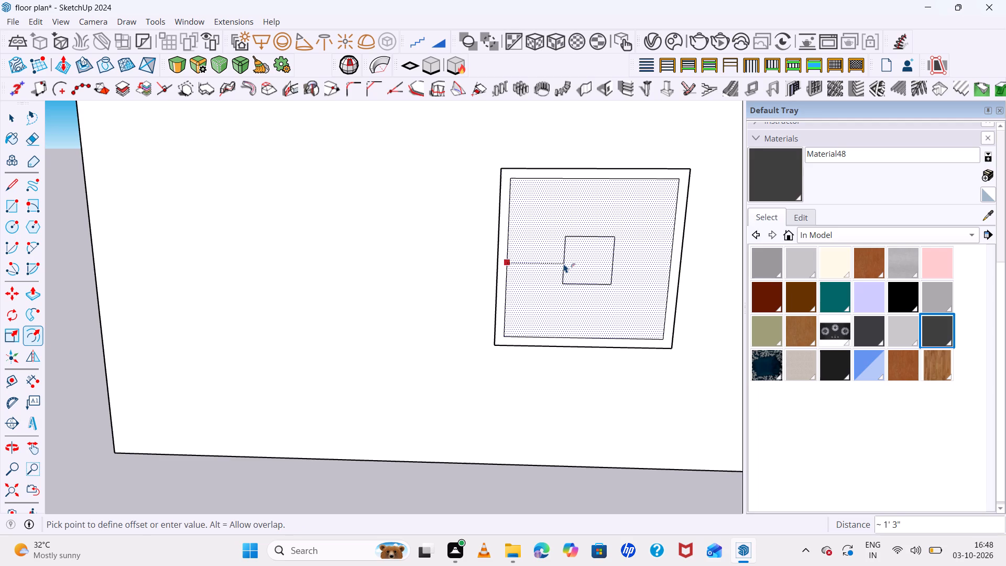
{"action": "key", "text": "ctrl+z"}
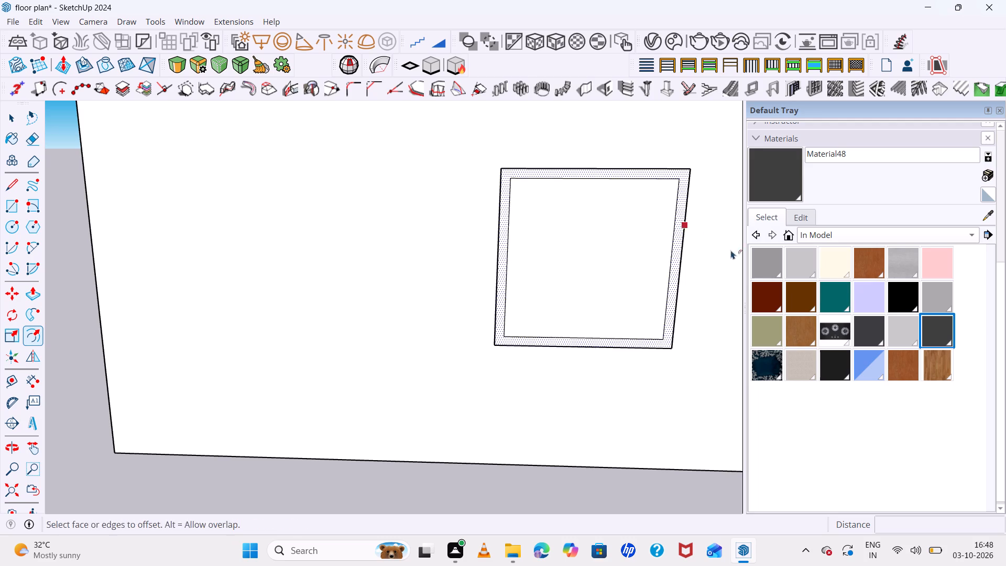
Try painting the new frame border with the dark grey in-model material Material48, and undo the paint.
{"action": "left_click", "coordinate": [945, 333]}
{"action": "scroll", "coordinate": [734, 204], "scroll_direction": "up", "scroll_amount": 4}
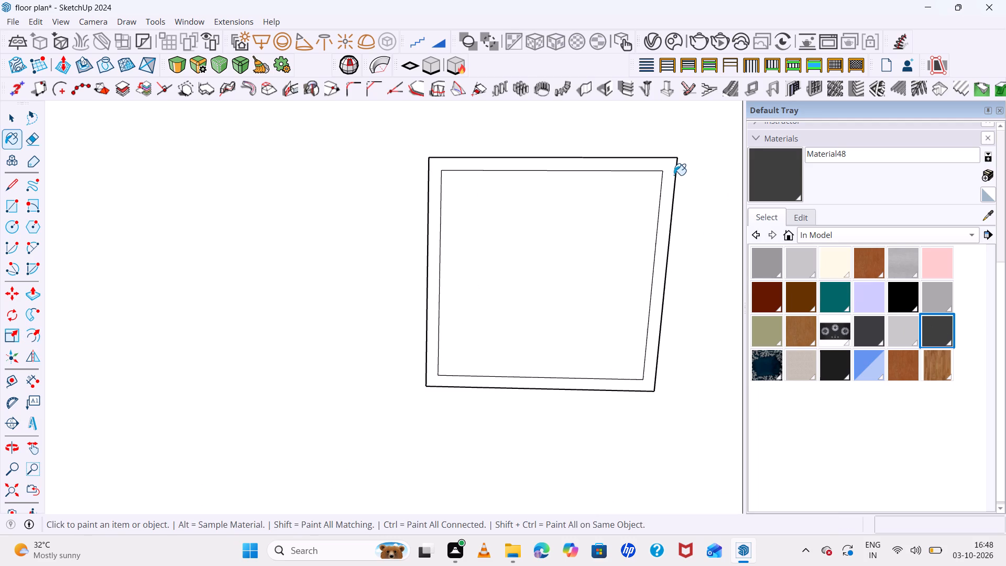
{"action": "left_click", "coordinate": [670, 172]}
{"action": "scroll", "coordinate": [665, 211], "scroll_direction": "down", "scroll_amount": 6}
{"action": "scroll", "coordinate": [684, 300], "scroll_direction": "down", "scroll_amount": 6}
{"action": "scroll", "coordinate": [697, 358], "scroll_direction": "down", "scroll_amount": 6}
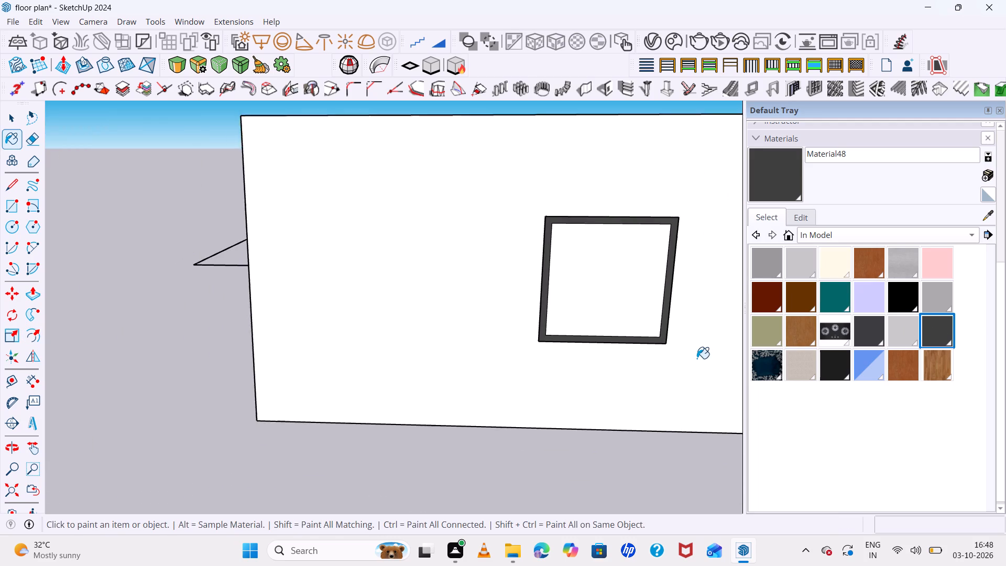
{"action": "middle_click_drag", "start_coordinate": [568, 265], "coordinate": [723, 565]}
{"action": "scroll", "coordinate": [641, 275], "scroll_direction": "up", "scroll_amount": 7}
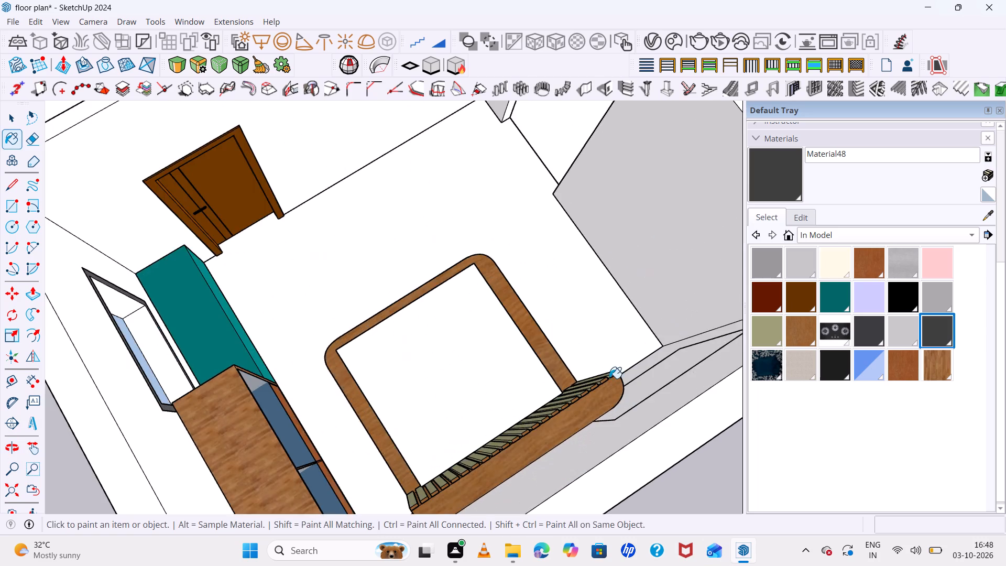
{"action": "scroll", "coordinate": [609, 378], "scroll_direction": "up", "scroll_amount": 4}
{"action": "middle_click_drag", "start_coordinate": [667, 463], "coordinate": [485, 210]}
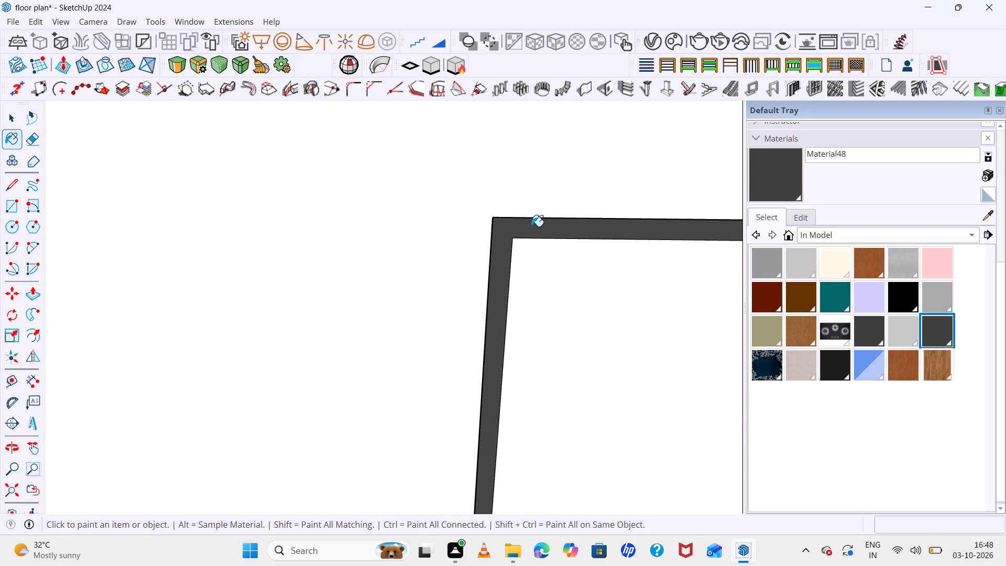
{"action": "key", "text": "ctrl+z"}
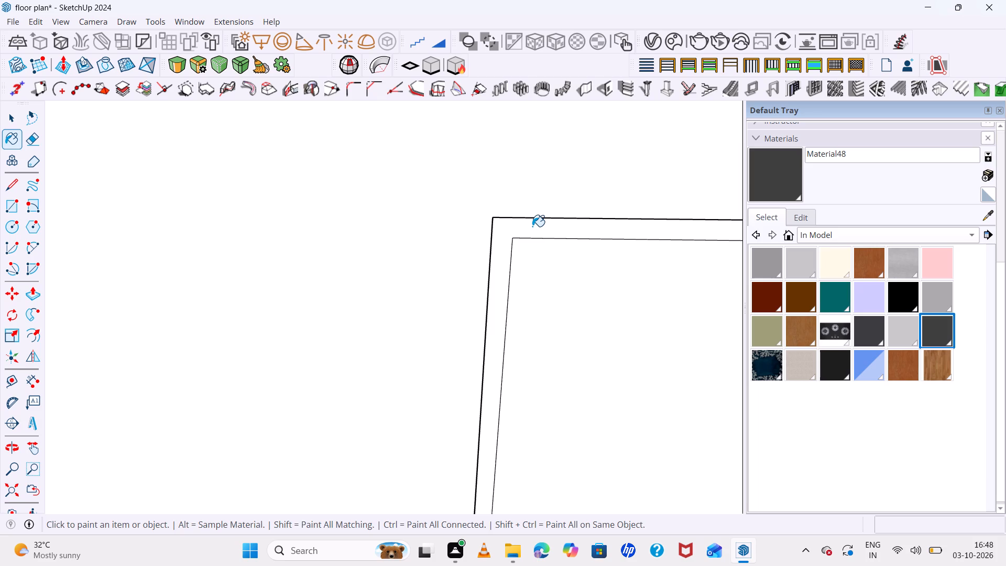
Push the inner face of the window block through the wall thickness, opening the area inside the frame border.
{"action": "key", "text": "p"}
{"action": "double_click", "coordinate": [573, 292]}
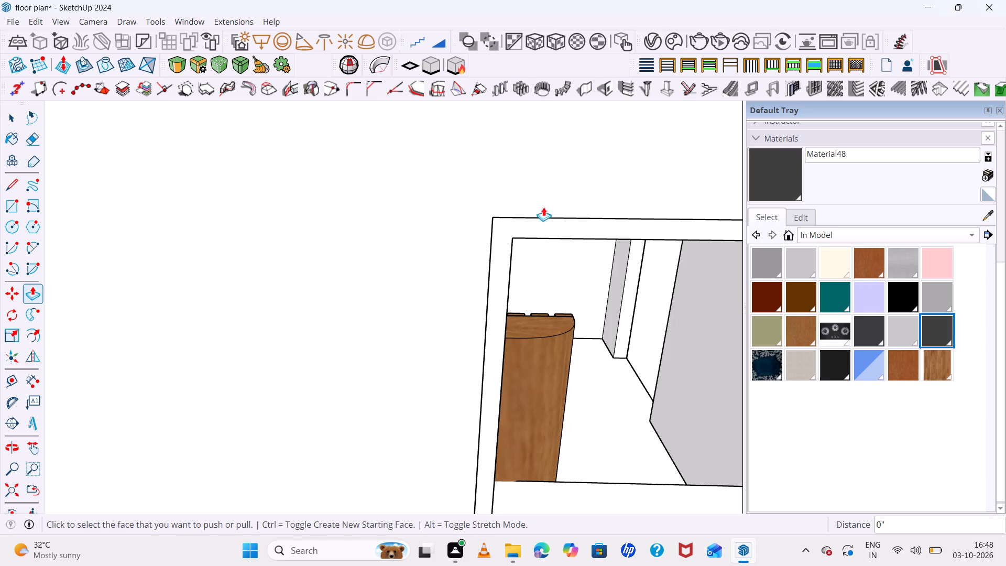
Draw a rectangle about 3' 7" by 3' 7" corner to corner across the opening inside the new window's frame border.
{"action": "scroll", "coordinate": [525, 110], "scroll_direction": "down", "scroll_amount": 1}
{"action": "middle_click_drag", "start_coordinate": [531, 130], "coordinate": [579, 446]}
{"action": "scroll", "coordinate": [533, 245], "scroll_direction": "down", "scroll_amount": 15}
{"action": "middle_click_drag", "start_coordinate": [565, 310], "coordinate": [539, 38]}
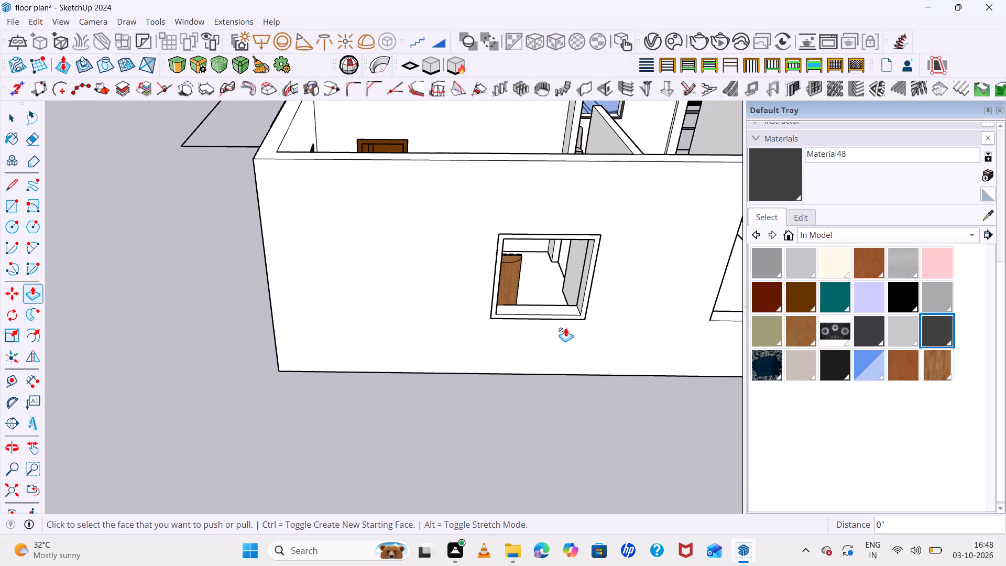
{"action": "key", "text": "space"}
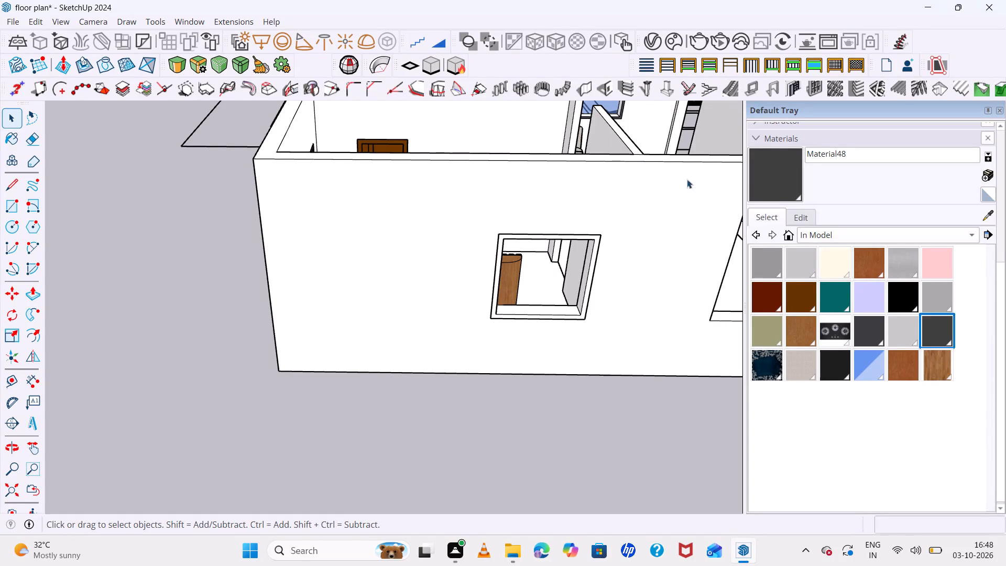
{"action": "middle_click_drag", "start_coordinate": [554, 279], "coordinate": [557, 215]}
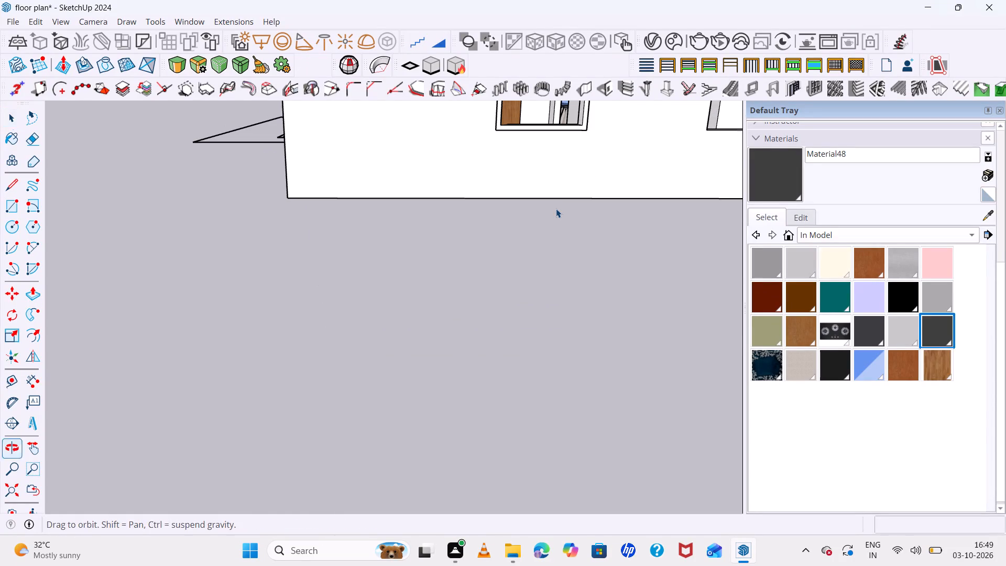
{"action": "key", "text": "r"}
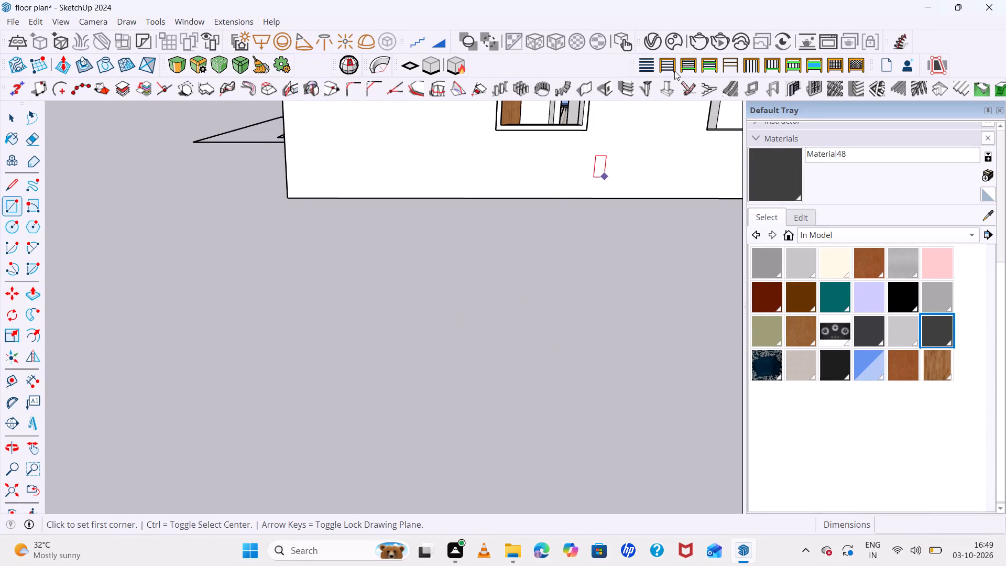
{"action": "scroll", "coordinate": [642, 79], "scroll_direction": "down", "scroll_amount": 6}
{"action": "scroll", "coordinate": [400, 225], "scroll_direction": "down", "scroll_amount": 4}
{"action": "scroll", "coordinate": [415, 335], "scroll_direction": "down", "scroll_amount": 7}
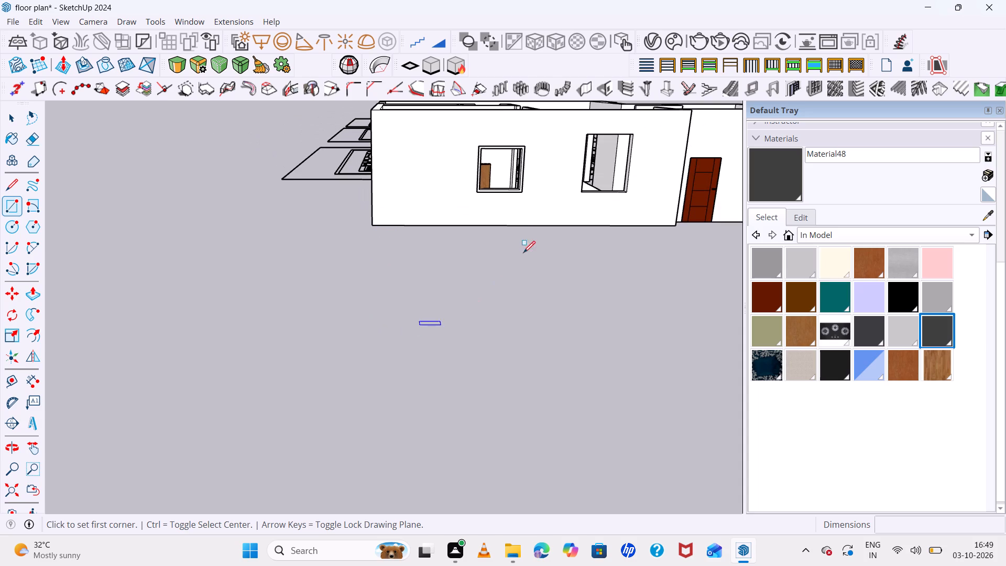
{"action": "scroll", "coordinate": [495, 123], "scroll_direction": "up", "scroll_amount": 11}
{"action": "scroll", "coordinate": [595, 222], "scroll_direction": "down", "scroll_amount": 3}
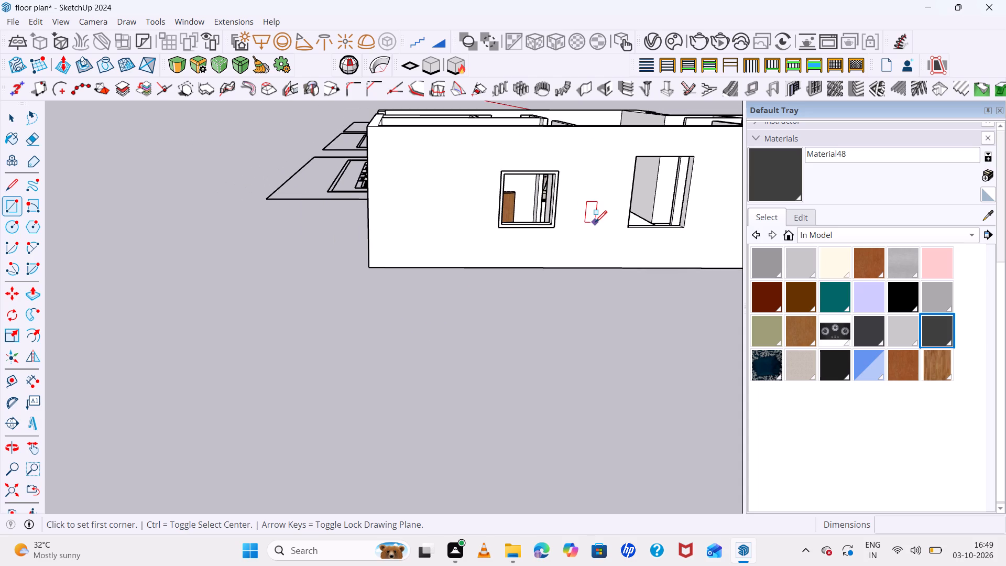
{"action": "middle_click_drag", "start_coordinate": [672, 291], "coordinate": [679, 265]}
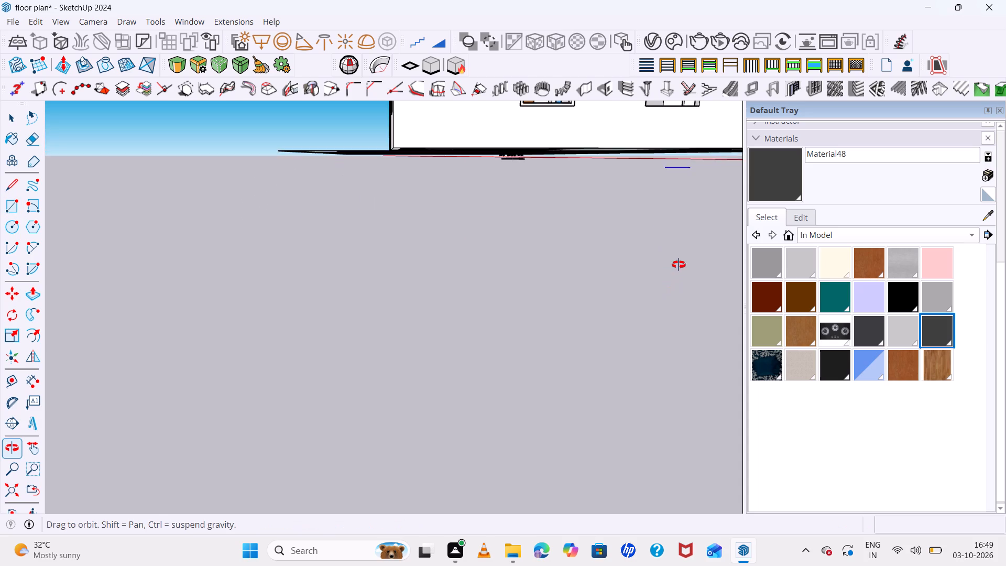
{"action": "middle_click_drag", "start_coordinate": [679, 265], "coordinate": [643, 278]}
{"action": "scroll", "coordinate": [591, 243], "scroll_direction": "down", "scroll_amount": 10}
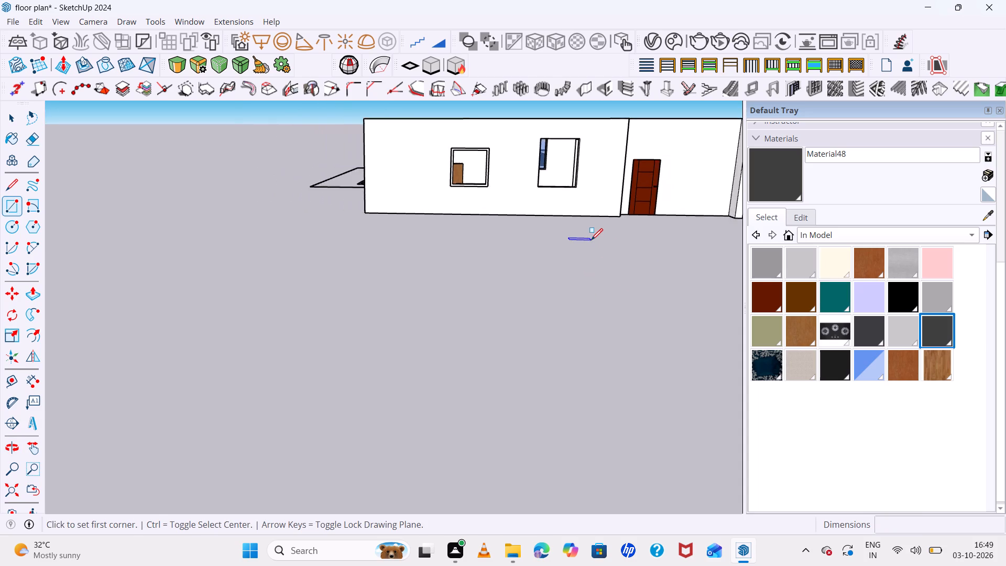
{"action": "scroll", "coordinate": [591, 240], "scroll_direction": "down", "scroll_amount": 6}
{"action": "scroll", "coordinate": [597, 161], "scroll_direction": "up", "scroll_amount": 6}
{"action": "middle_click_drag", "start_coordinate": [623, 248], "coordinate": [630, 221]}
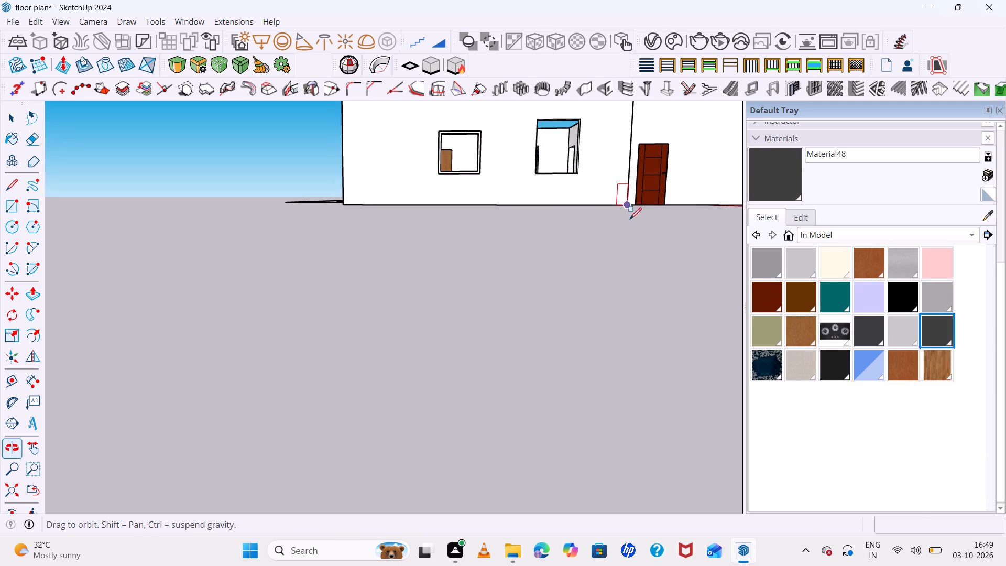
{"action": "scroll", "coordinate": [464, 133], "scroll_direction": "up", "scroll_amount": 10}
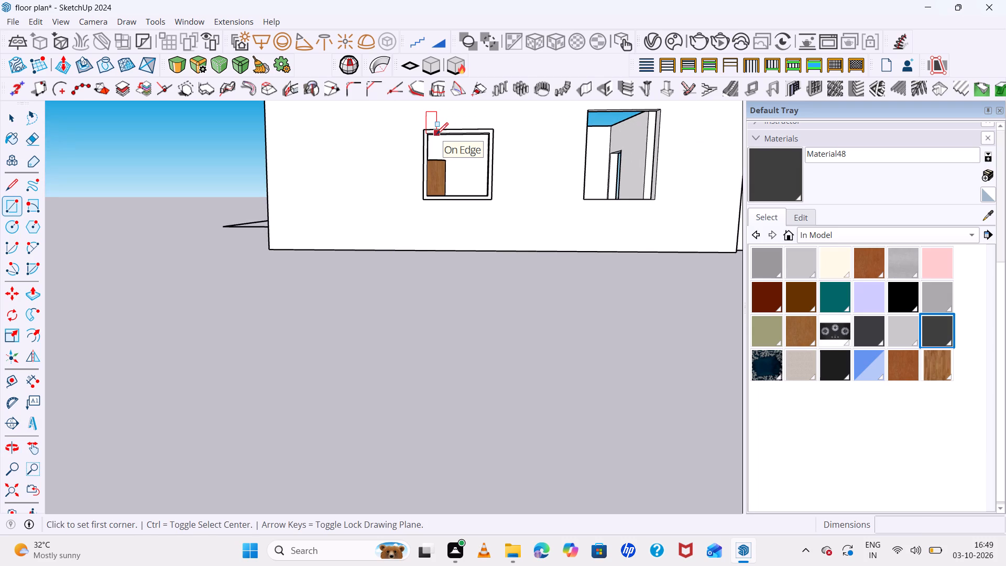
{"action": "scroll", "coordinate": [436, 134], "scroll_direction": "up", "scroll_amount": 4}
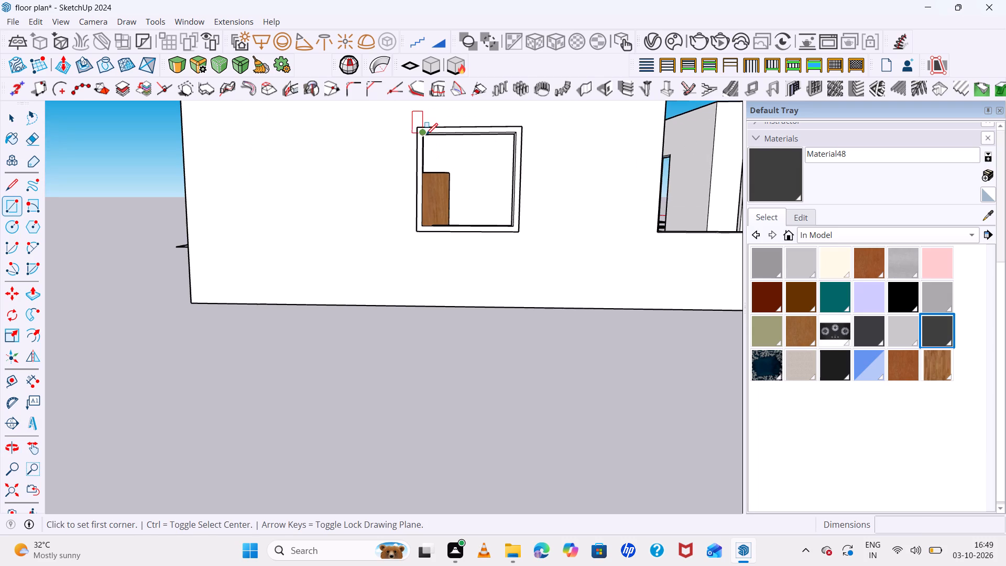
{"action": "scroll", "coordinate": [426, 135], "scroll_direction": "up", "scroll_amount": 4}
{"action": "left_click", "coordinate": [420, 133]}
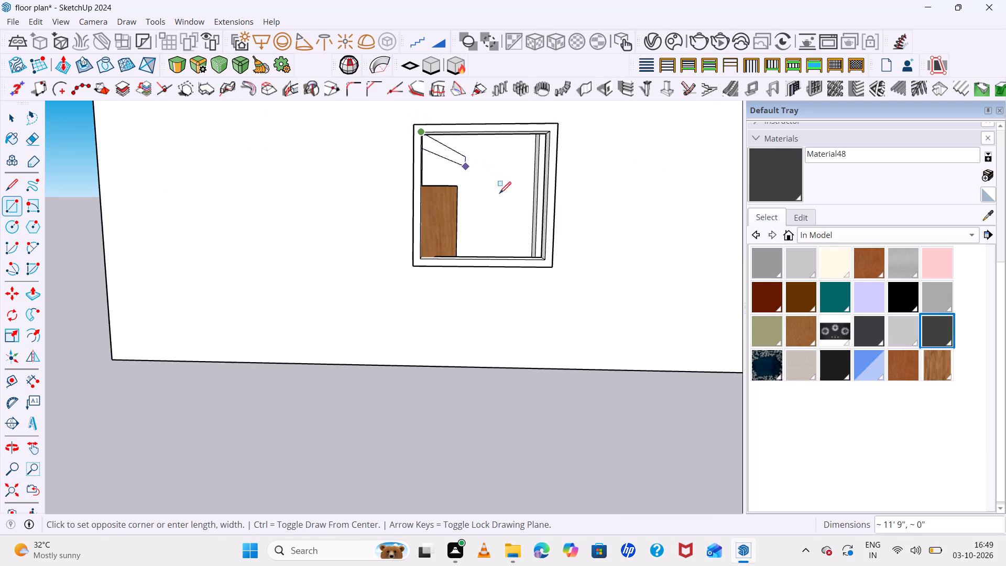
{"action": "double_click", "coordinate": [545, 258]}
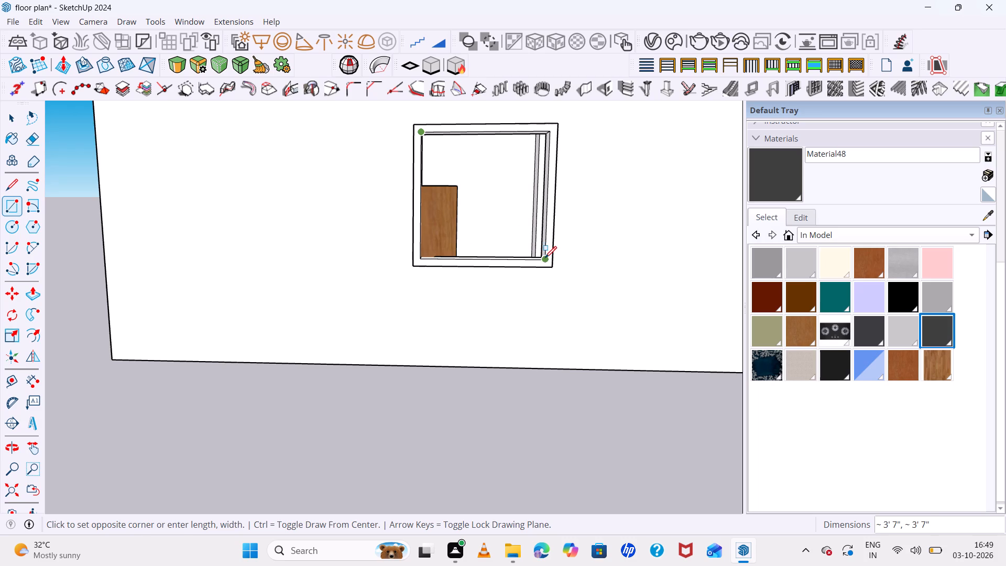
Paint the new window pane with the in-model material Translucent Glass Blue.
{"action": "left_click", "coordinate": [879, 374]}
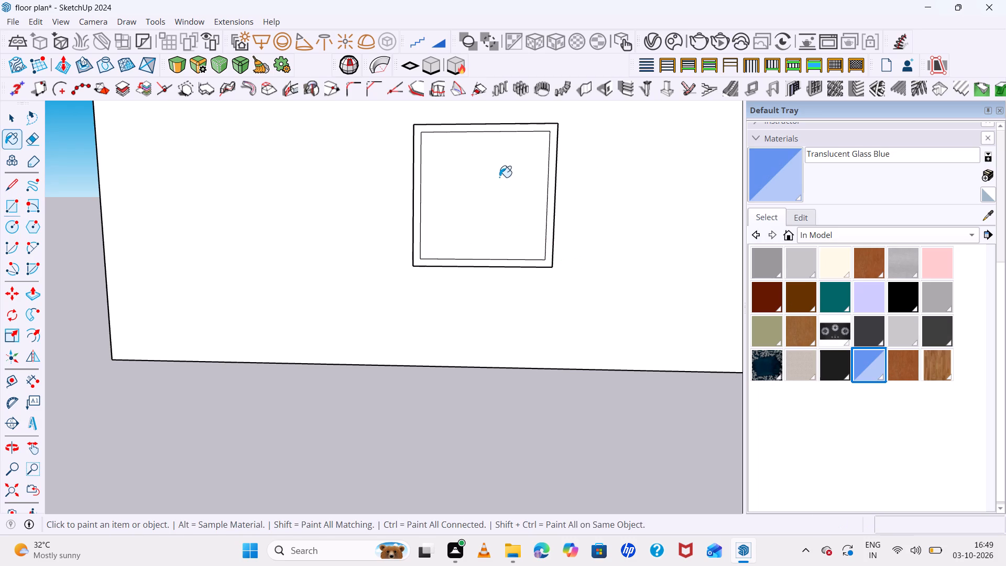
{"action": "double_click", "coordinate": [499, 177]}
Paint the new window's frame border with the dark grey Material48 on both the outside and the room side.
{"action": "double_click", "coordinate": [944, 326]}
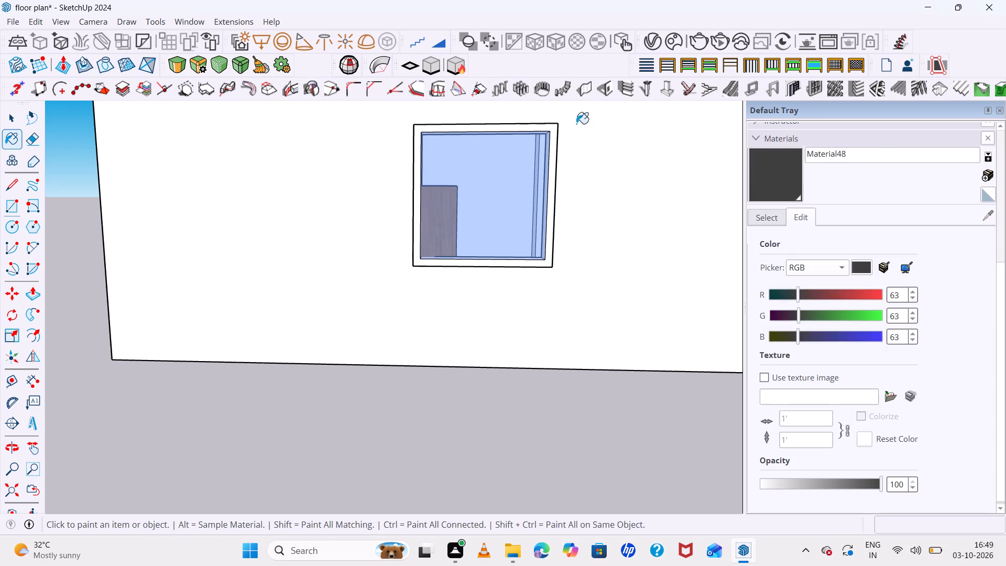
{"action": "scroll", "coordinate": [540, 114], "scroll_direction": "up", "scroll_amount": 5}
{"action": "double_click", "coordinate": [567, 136]}
{"action": "left_click", "coordinate": [560, 136]}
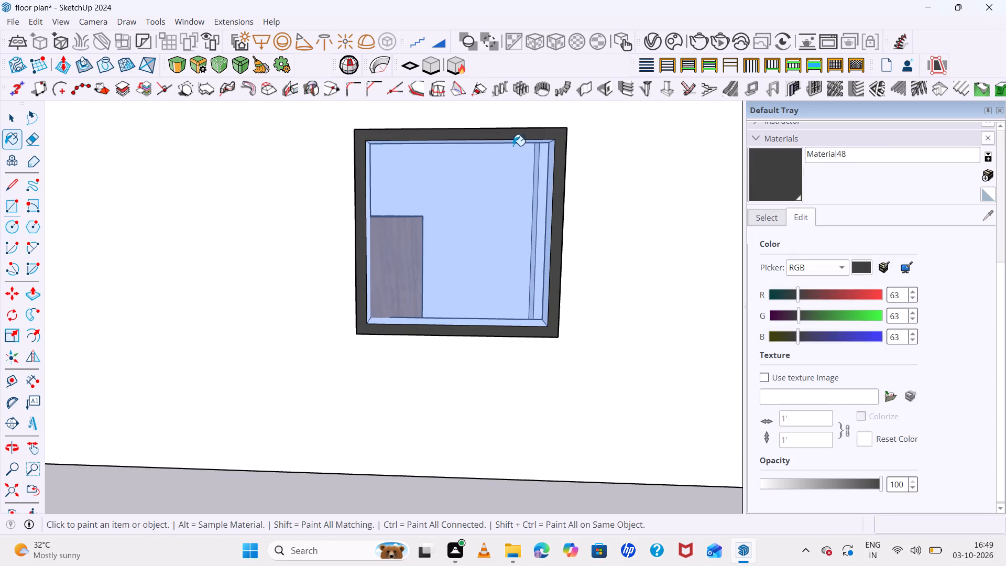
{"action": "scroll", "coordinate": [386, 140], "scroll_direction": "down", "scroll_amount": 11}
{"action": "middle_click_drag", "start_coordinate": [411, 210], "coordinate": [522, 298]}
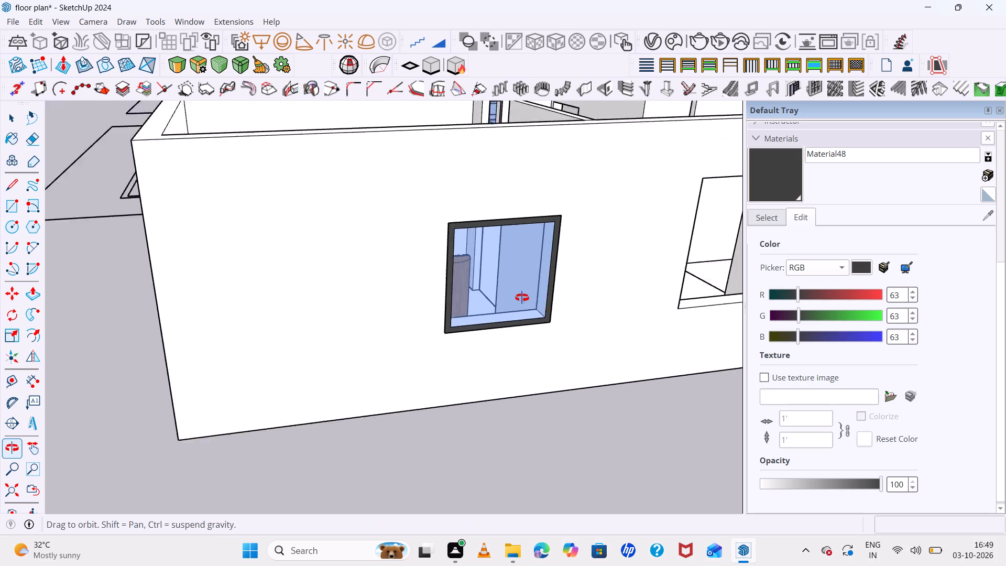
{"action": "middle_click_drag", "start_coordinate": [522, 298], "coordinate": [718, 373]}
{"action": "middle_click_drag", "start_coordinate": [529, 264], "coordinate": [557, 269]}
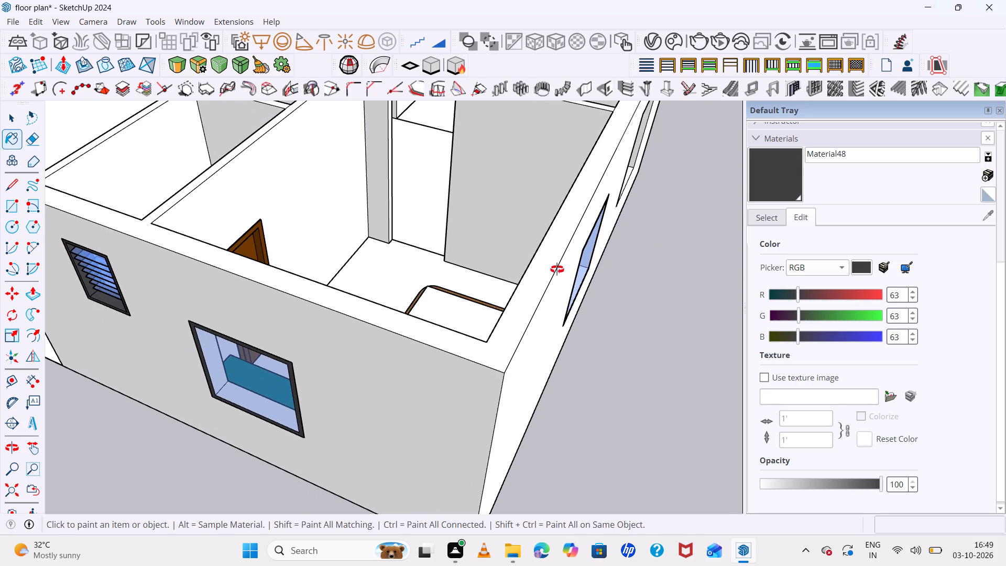
{"action": "middle_click_drag", "start_coordinate": [557, 269], "coordinate": [706, 260]}
{"action": "scroll", "coordinate": [484, 166], "scroll_direction": "up", "scroll_amount": 12}
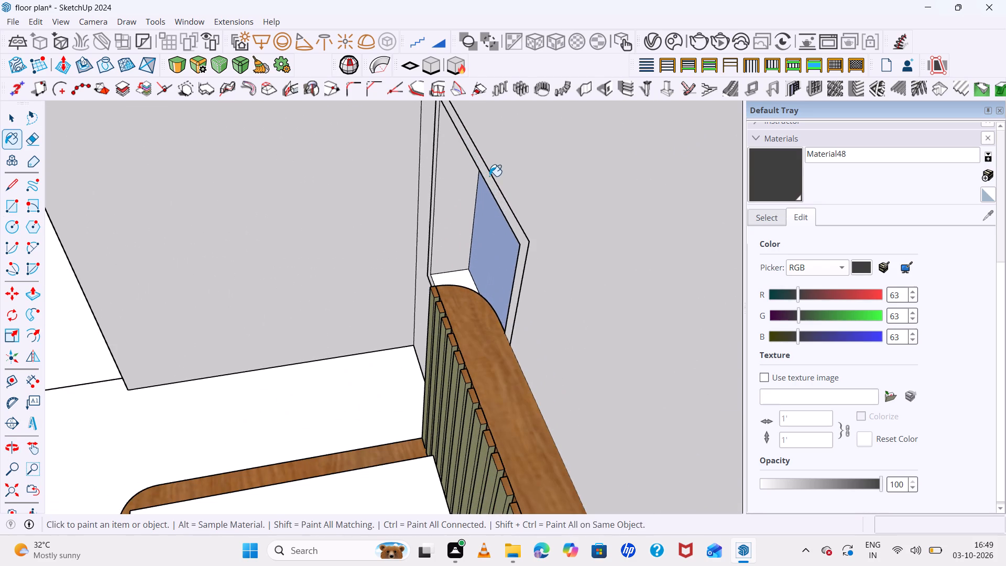
{"action": "left_click", "coordinate": [489, 176]}
{"action": "scroll", "coordinate": [455, 208], "scroll_direction": "down", "scroll_amount": 11}
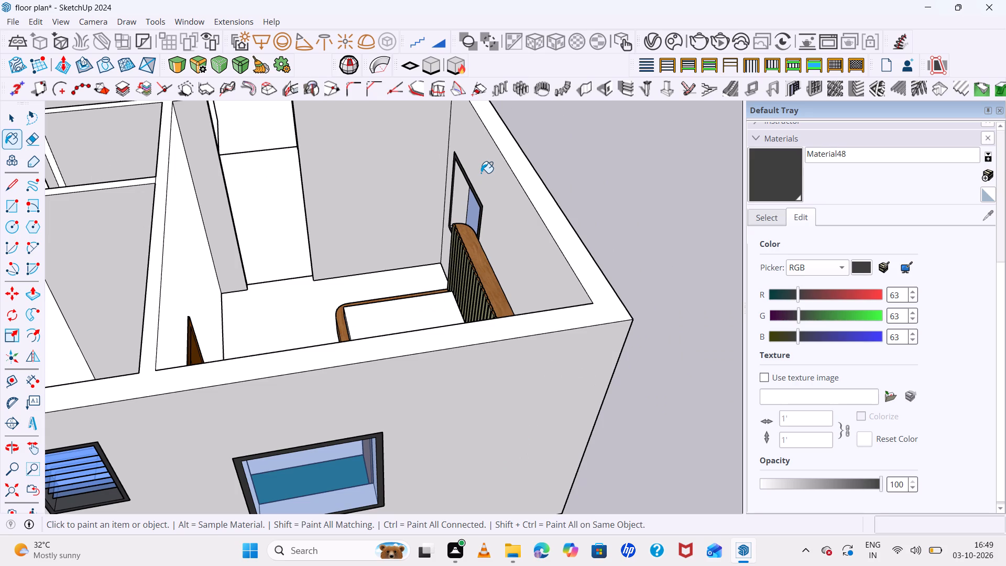
{"action": "key", "text": "space"}
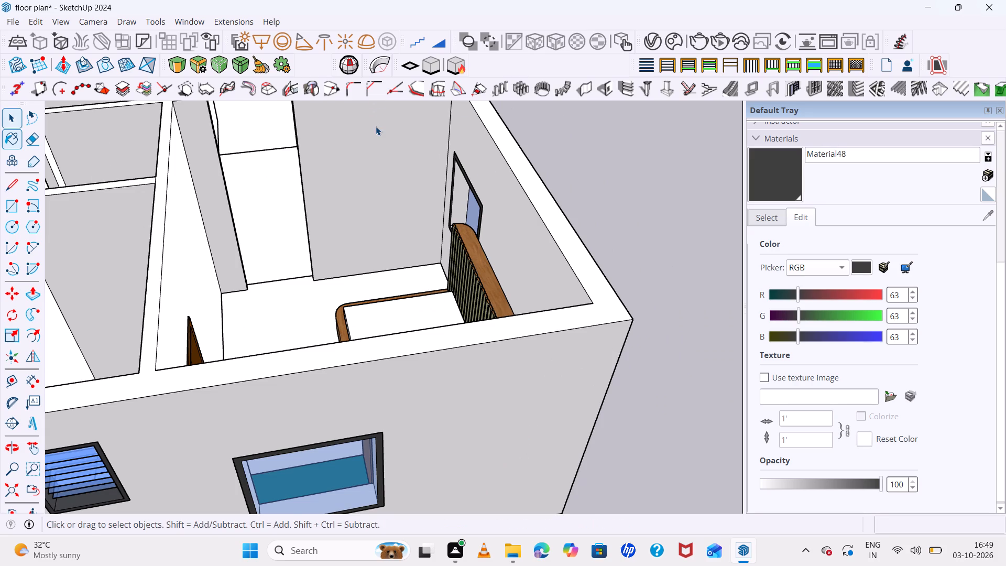
Examine the house from outside and above, checking the finished windows and the remaining opening beside the red door.
{"action": "scroll", "coordinate": [381, 132], "scroll_direction": "down", "scroll_amount": 11}
{"action": "middle_click_drag", "start_coordinate": [491, 137], "coordinate": [327, 162]}
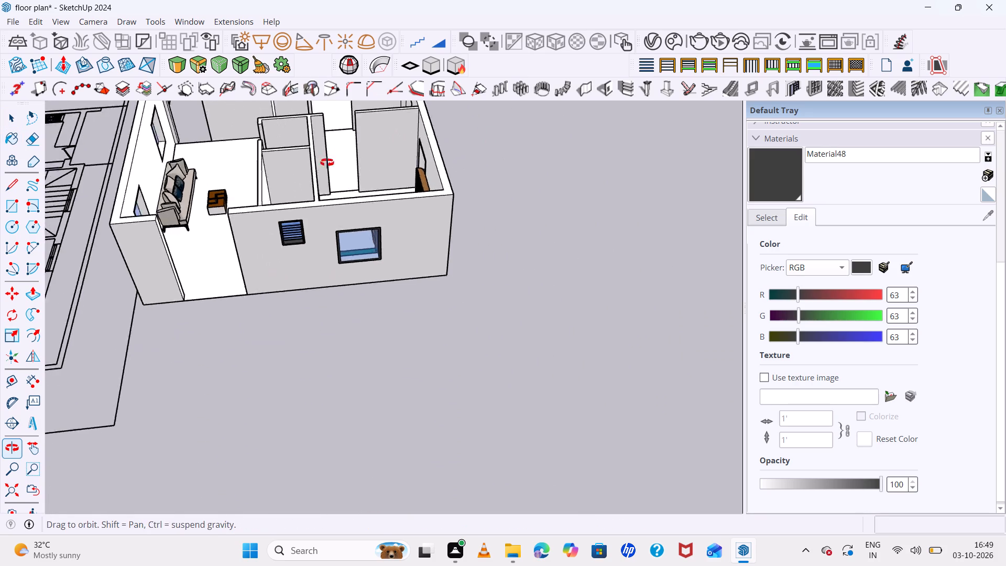
{"action": "middle_click_drag", "start_coordinate": [327, 162], "coordinate": [198, 48]}
{"action": "middle_click_drag", "start_coordinate": [502, 213], "coordinate": [309, 194]}
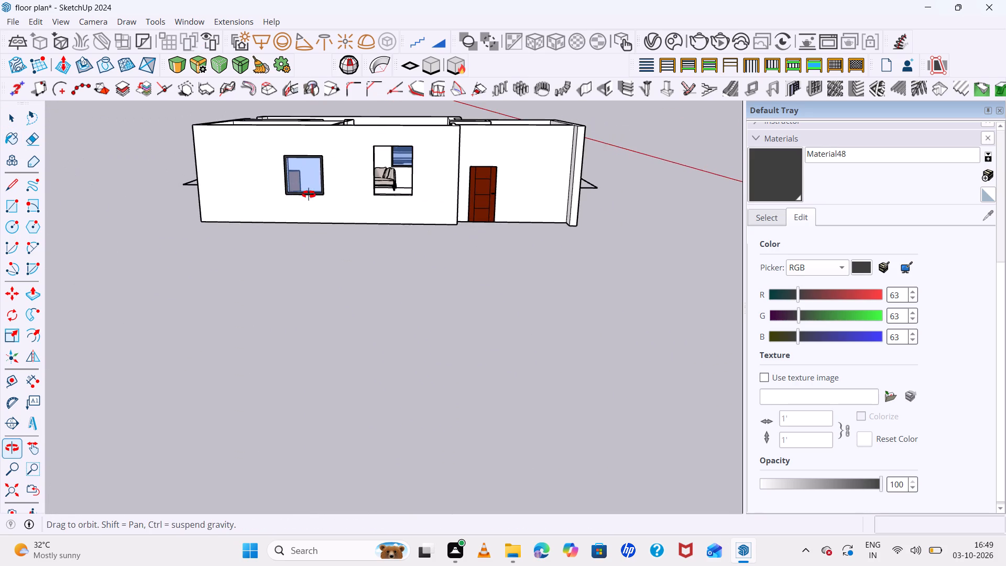
{"action": "middle_click_drag", "start_coordinate": [309, 194], "coordinate": [308, 202]}
{"action": "scroll", "coordinate": [401, 227], "scroll_direction": "up", "scroll_amount": 11}
{"action": "middle_click_drag", "start_coordinate": [416, 241], "coordinate": [418, 278]}
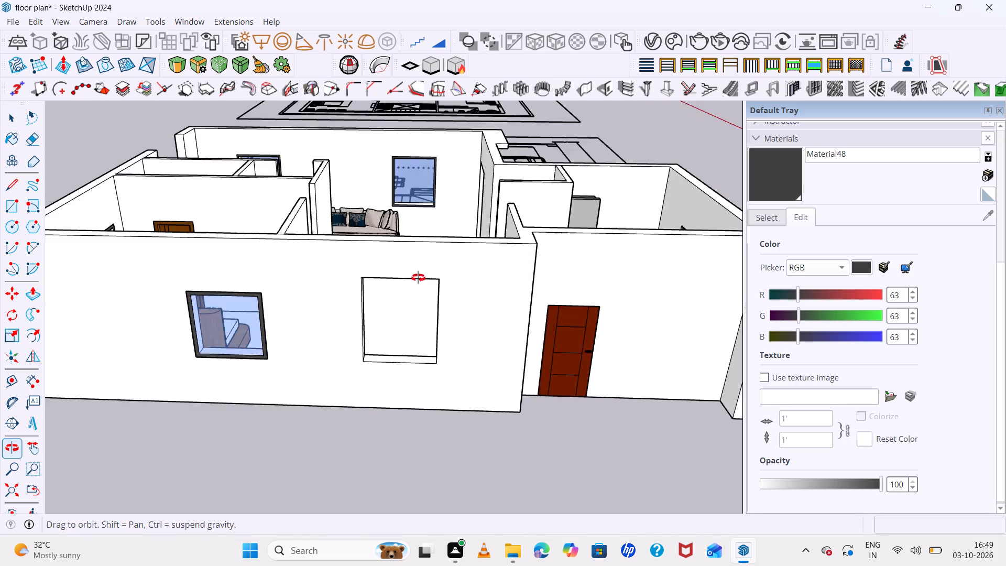
{"action": "middle_click_drag", "start_coordinate": [418, 278], "coordinate": [417, 303]}
{"action": "scroll", "coordinate": [409, 266], "scroll_direction": "down", "scroll_amount": 6}
{"action": "scroll", "coordinate": [444, 350], "scroll_direction": "up", "scroll_amount": 6}
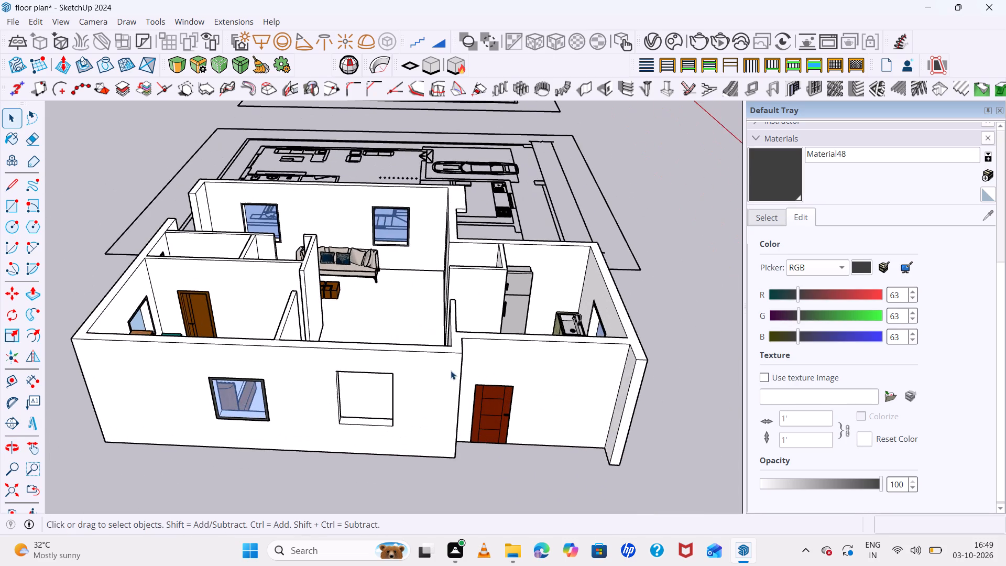
{"action": "middle_click_drag", "start_coordinate": [451, 363], "coordinate": [452, 340]}
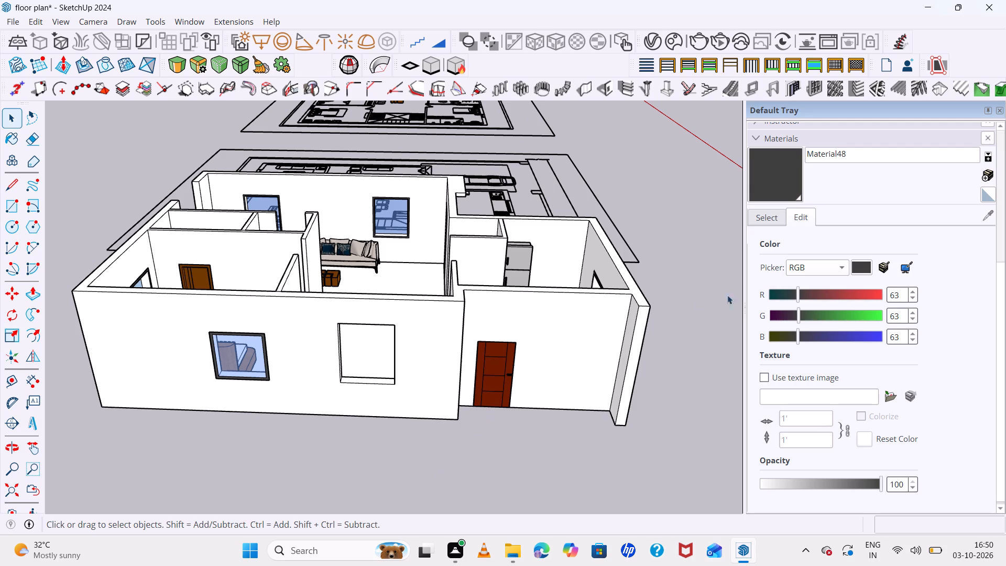
{"action": "double_click", "coordinate": [772, 220]}
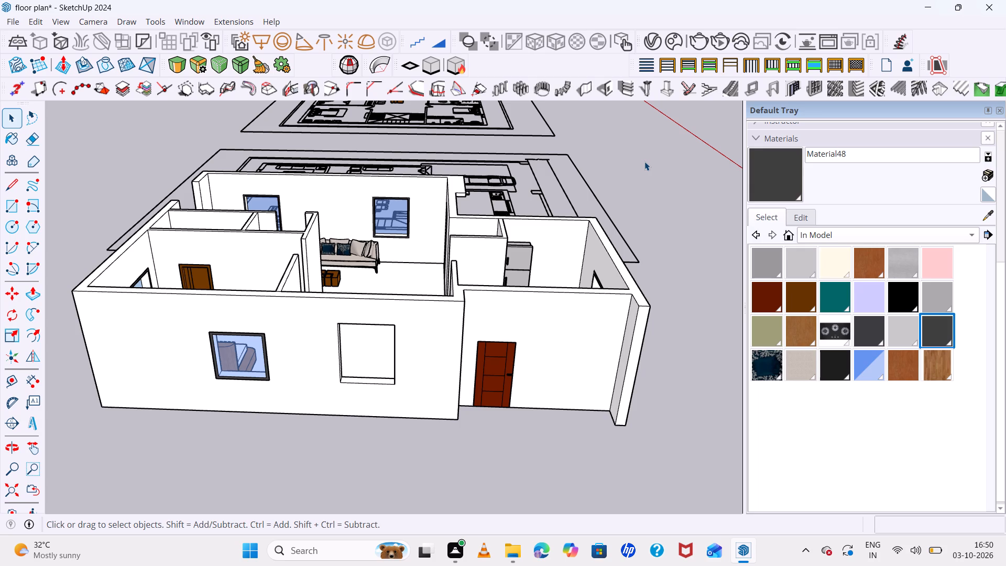
{"action": "scroll", "coordinate": [449, 259], "scroll_direction": "down", "scroll_amount": 5}
{"action": "middle_click_drag", "start_coordinate": [477, 273], "coordinate": [478, 277]}
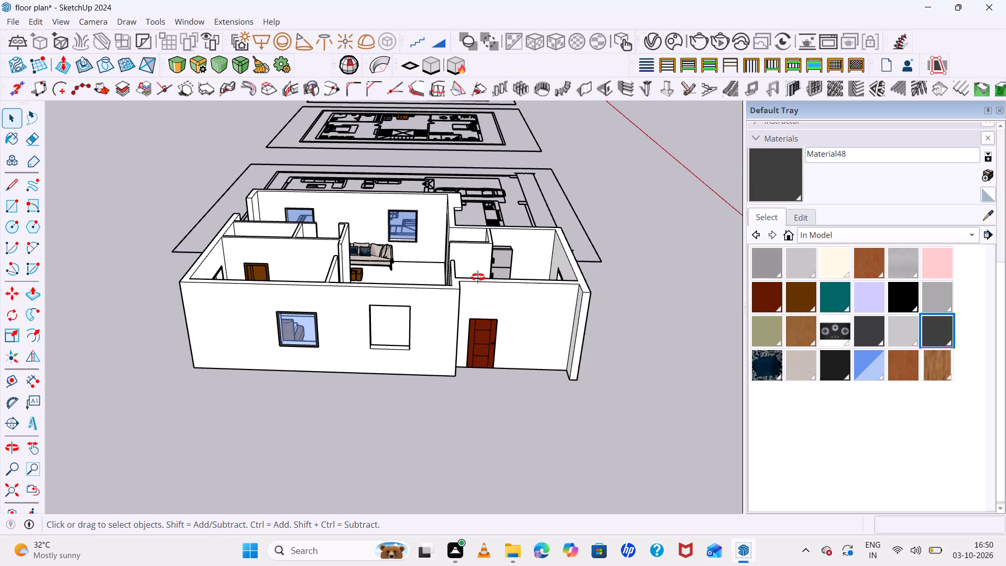
{"action": "middle_click_drag", "start_coordinate": [478, 277], "coordinate": [427, 321]}
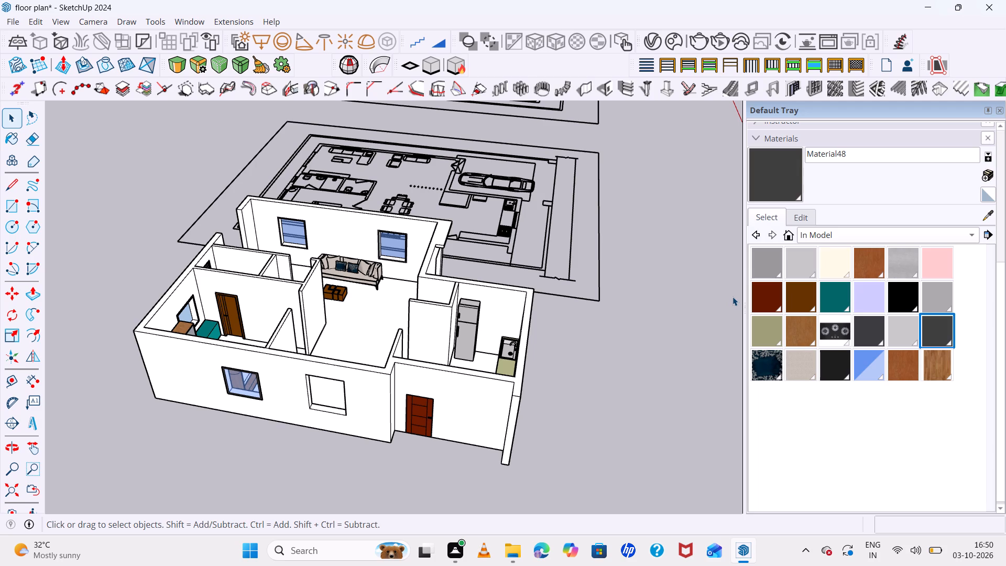
{"action": "scroll", "coordinate": [389, 400], "scroll_direction": "up", "scroll_amount": 7}
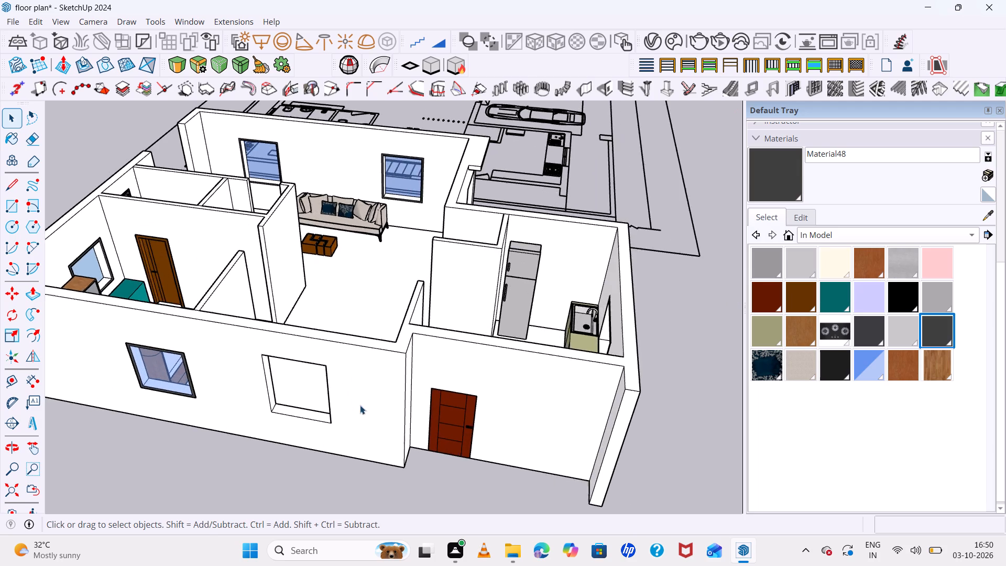
{"action": "middle_click_drag", "start_coordinate": [360, 405], "coordinate": [420, 349]}
{"action": "middle_click", "coordinate": [420, 349]}
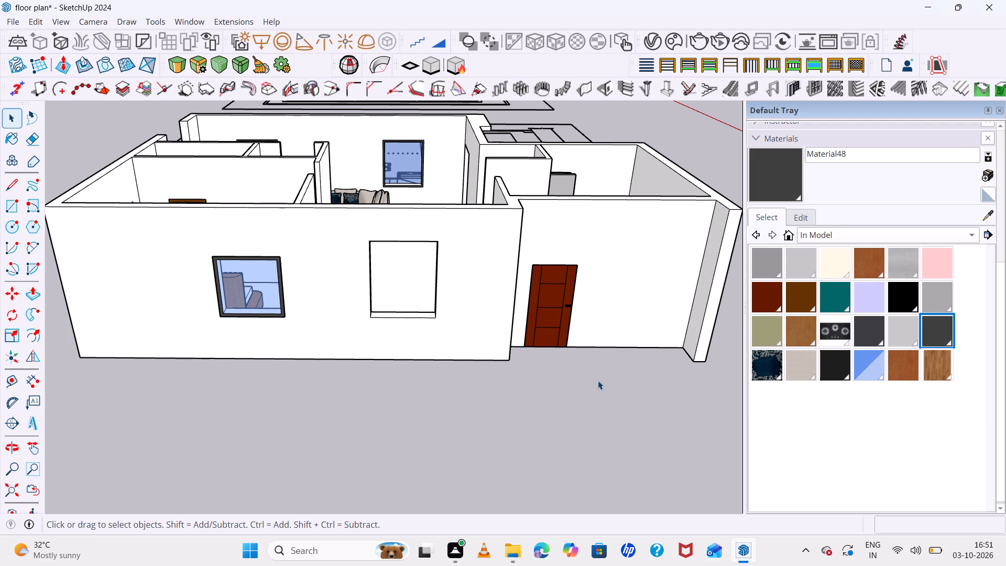
{"action": "middle_click_drag", "start_coordinate": [495, 308], "coordinate": [429, 221]}
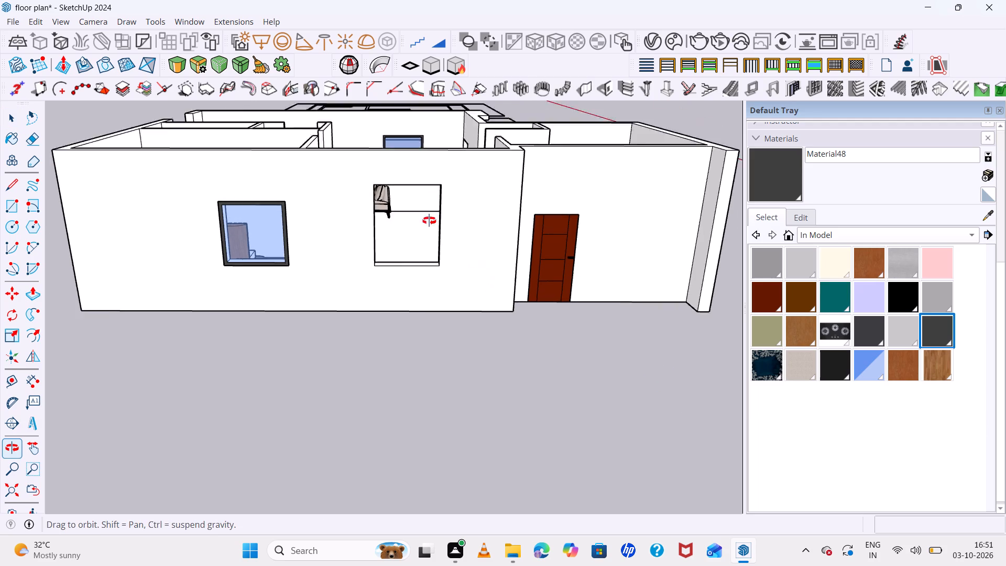
{"action": "middle_click_drag", "start_coordinate": [429, 221], "coordinate": [463, 275]}
Draw a 5' by 4' rectangle corner to corner across the open window opening beside the red door.
{"action": "scroll", "coordinate": [311, 185], "scroll_direction": "up", "scroll_amount": 3}
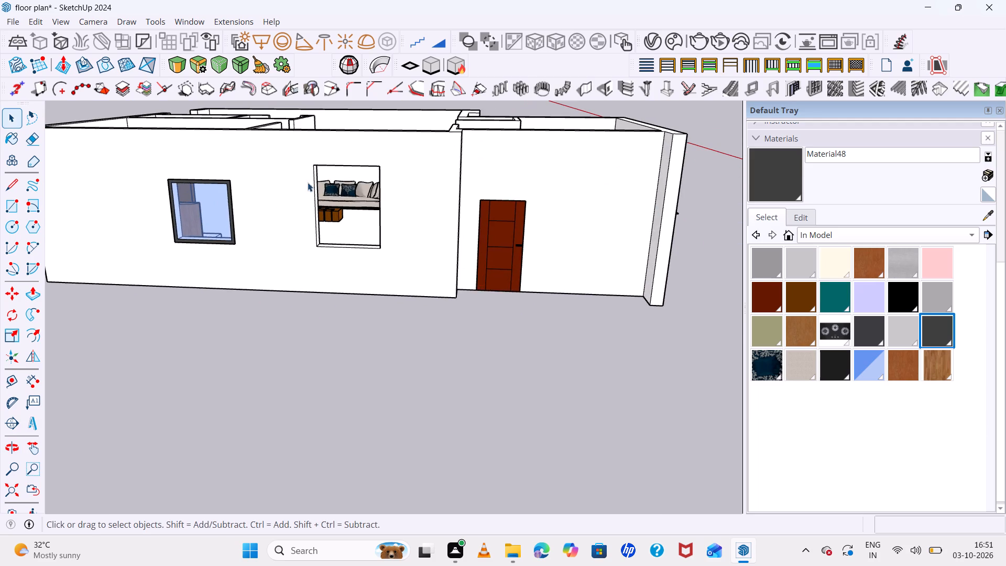
{"action": "scroll", "coordinate": [308, 182], "scroll_direction": "up", "scroll_amount": 2}
{"action": "middle_click_drag", "start_coordinate": [428, 239], "coordinate": [465, 254]}
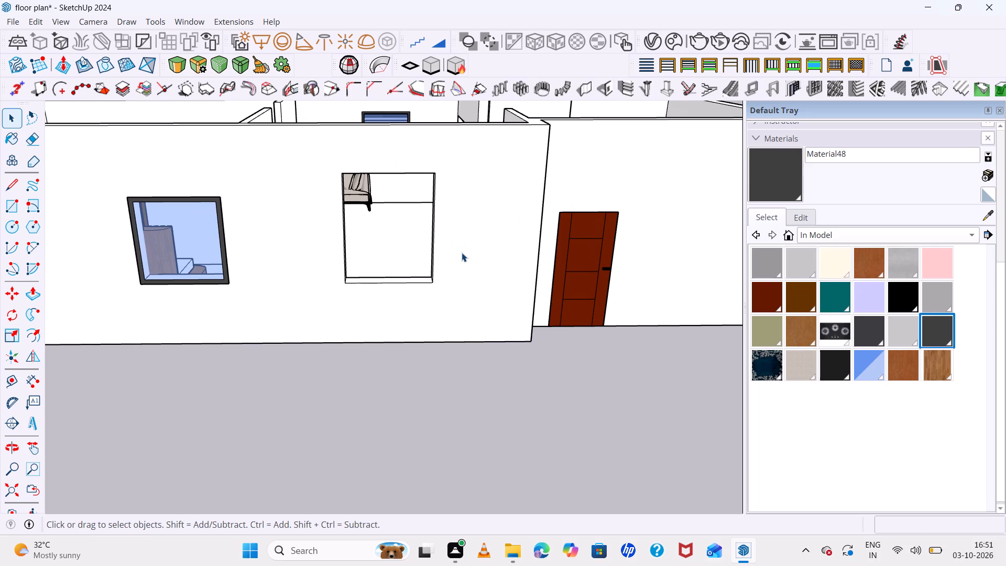
{"action": "key", "text": "r"}
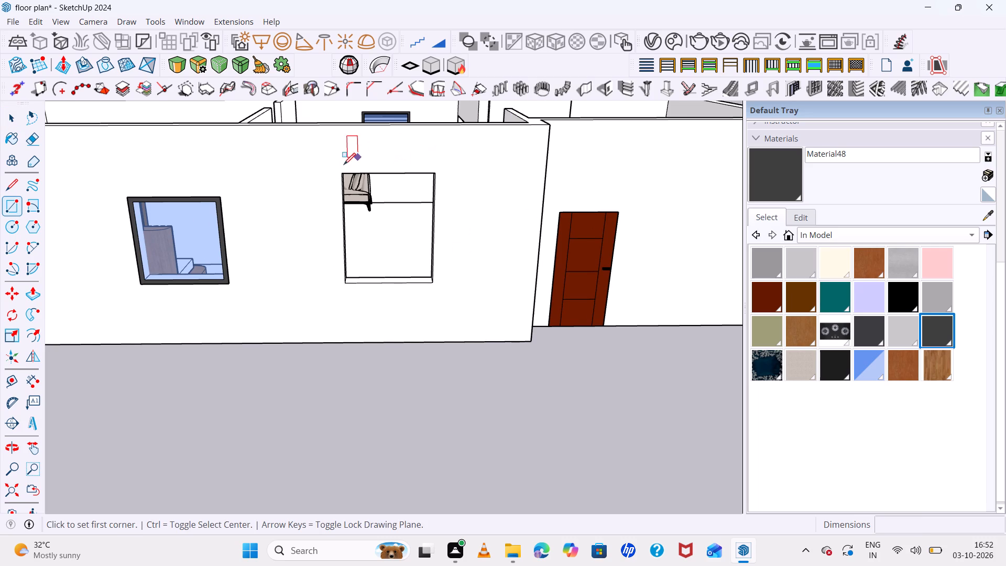
{"action": "left_click", "coordinate": [345, 173]}
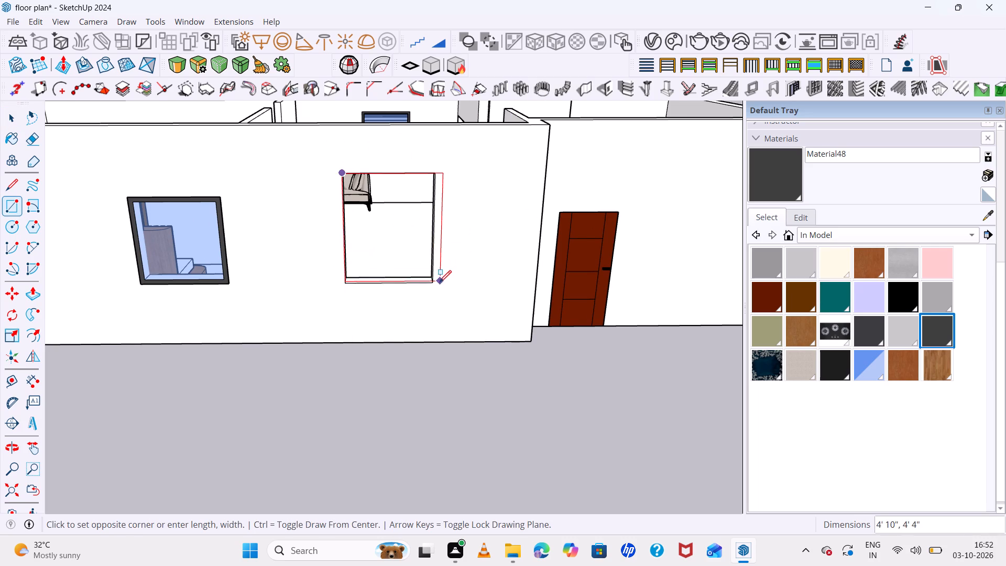
{"action": "left_click", "coordinate": [432, 283]}
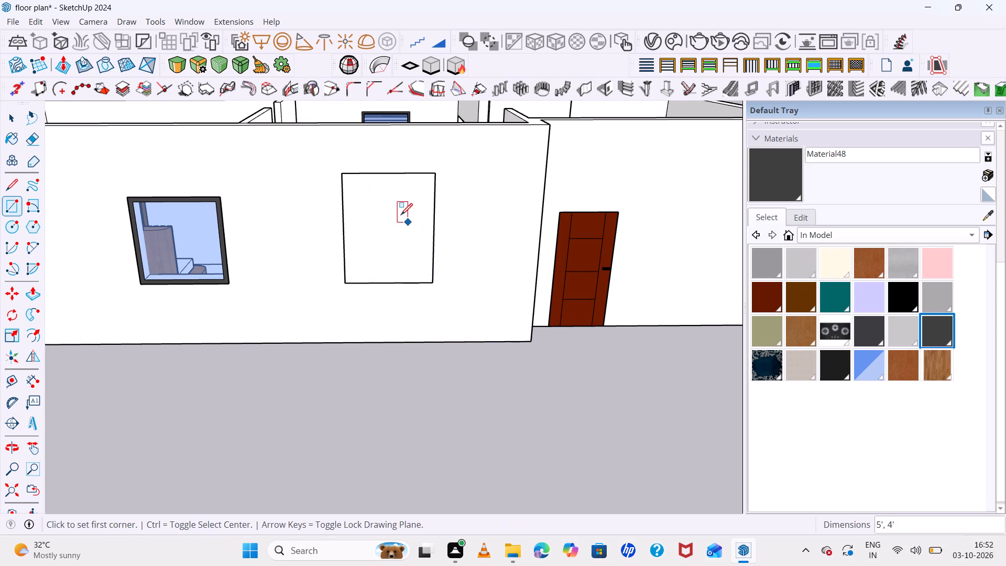
Push/Pull the new rectangle 9" through the wall thickness to fill the opening with a solid block.
{"action": "key", "text": "p"}
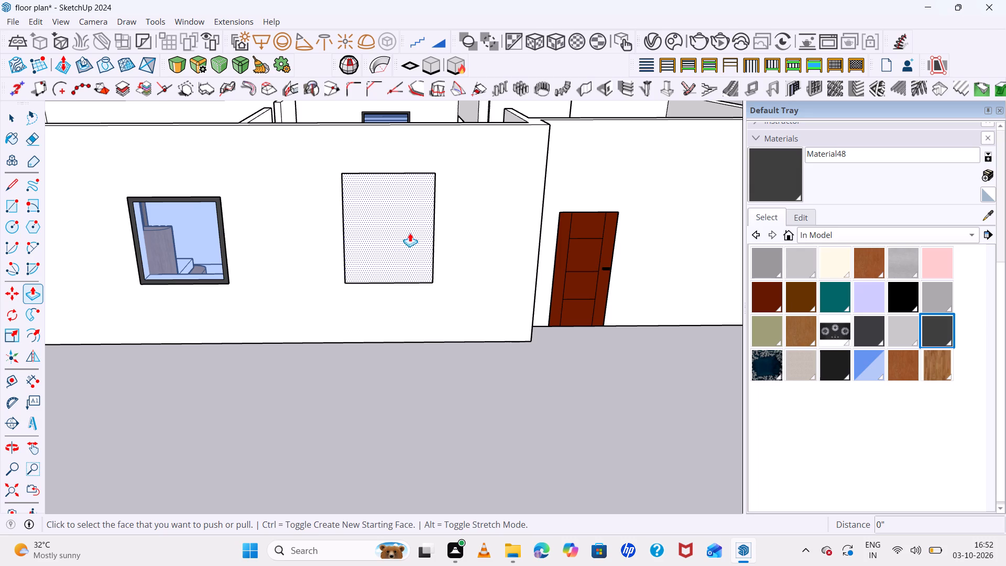
{"action": "left_click", "coordinate": [402, 234]}
{"action": "middle_click_drag", "start_coordinate": [406, 133], "coordinate": [411, 289]}
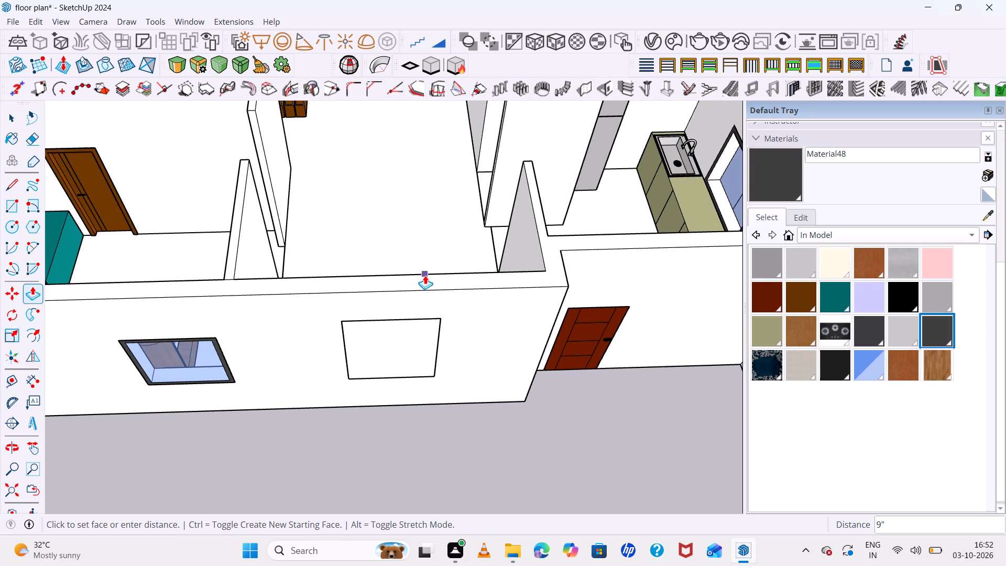
{"action": "left_click", "coordinate": [424, 275]}
Offset the block's outer face inward to form a frame border around an inner rectangle about 4' 6" by 3' 6".
{"action": "middle_click_drag", "start_coordinate": [522, 358], "coordinate": [526, 322]}
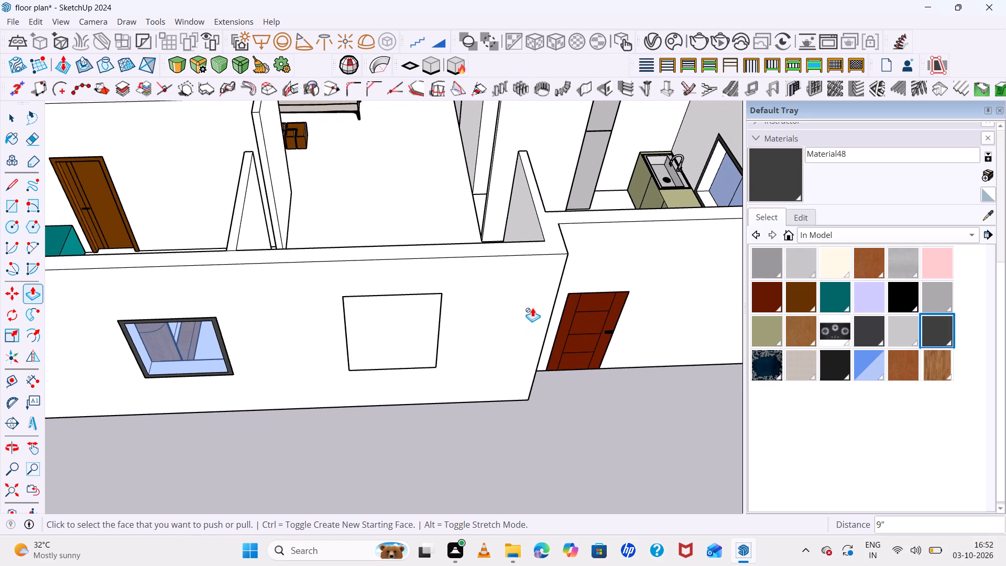
{"action": "key", "text": "f"}
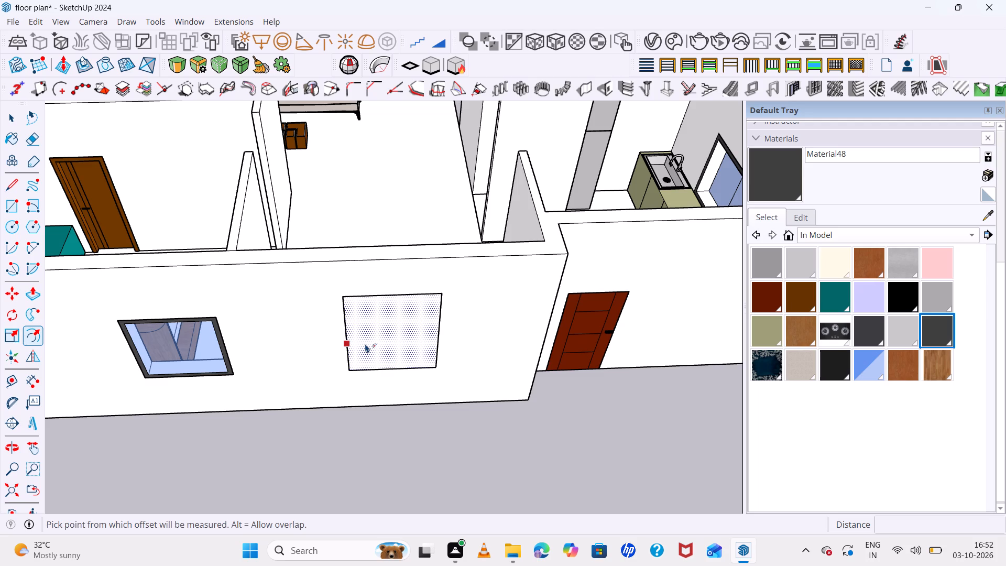
{"action": "left_click", "coordinate": [352, 341]}
Push the face inside the frame border 9" through the wall to open up the window.
{"action": "middle_click_drag", "start_coordinate": [415, 338], "coordinate": [421, 249]}
{"action": "scroll", "coordinate": [421, 302], "scroll_direction": "up", "scroll_amount": 1}
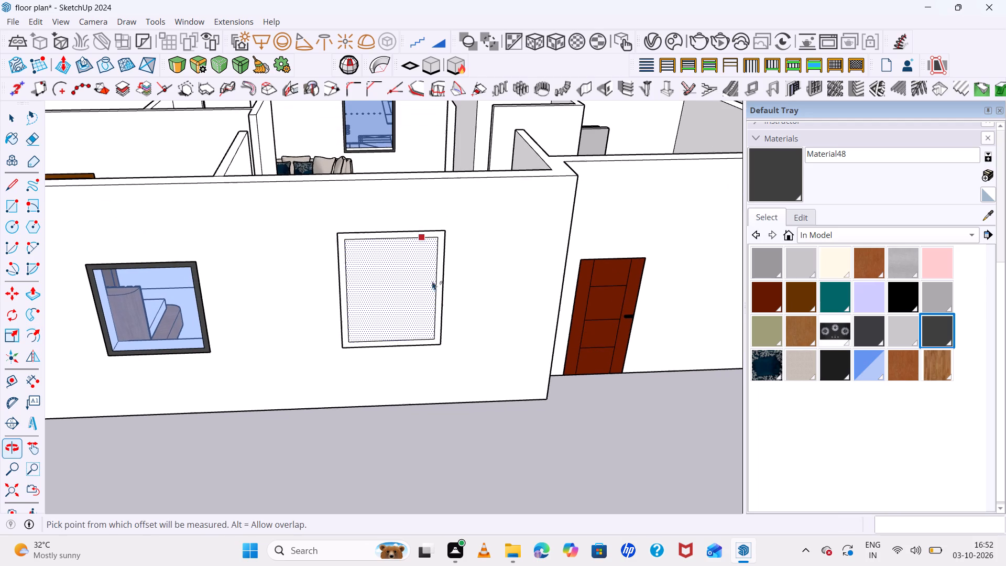
{"action": "key", "text": "p"}
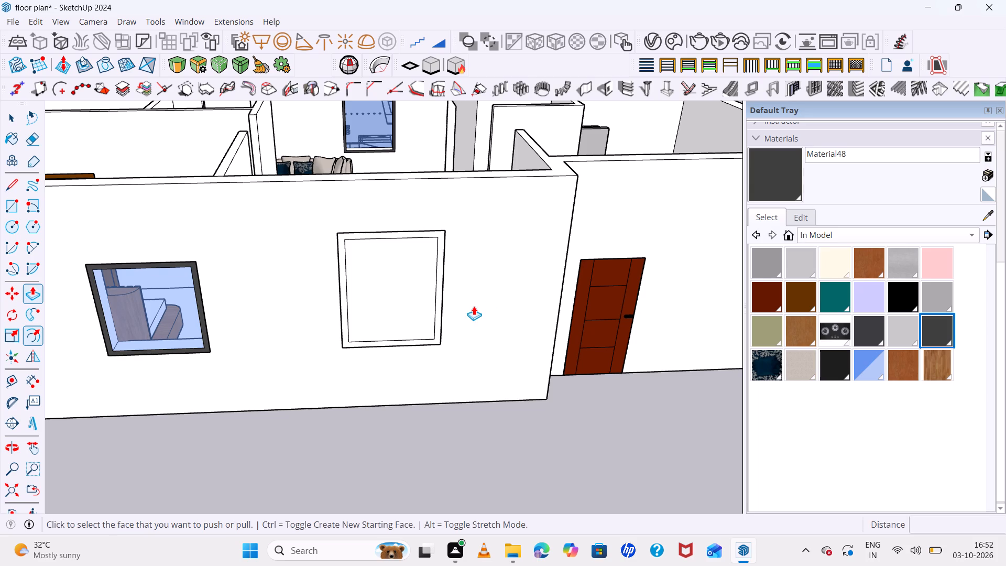
{"action": "left_click", "coordinate": [415, 298]}
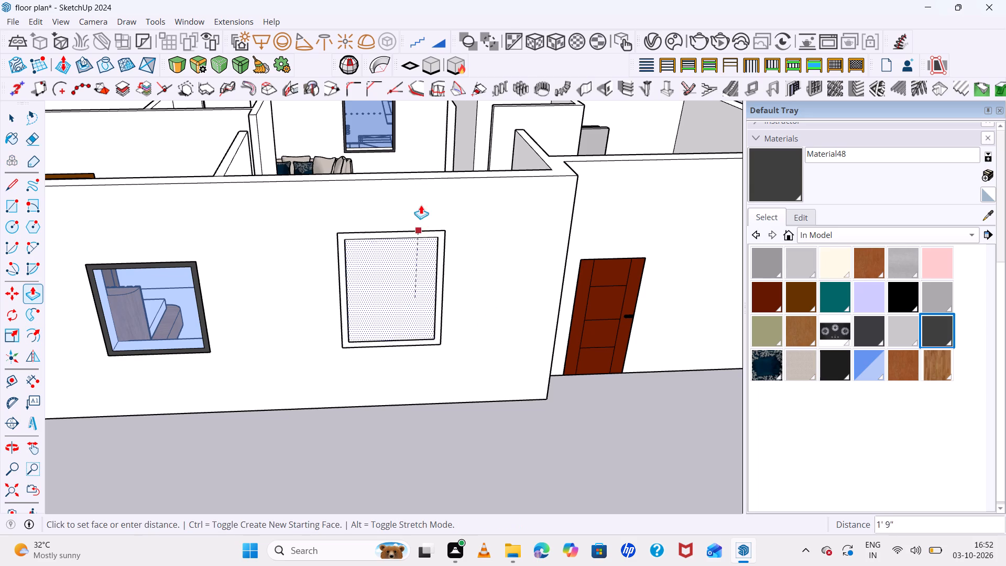
{"action": "middle_click_drag", "start_coordinate": [419, 169], "coordinate": [432, 249]}
{"action": "scroll", "coordinate": [432, 248], "scroll_direction": "down", "scroll_amount": 5}
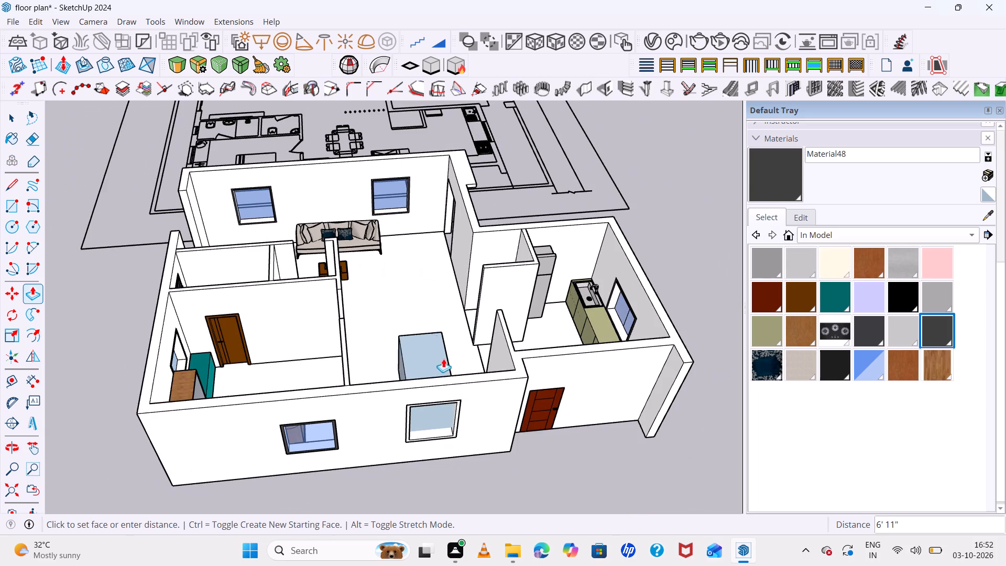
{"action": "left_click", "coordinate": [447, 377]}
Paint the new window's frame border with the dark grey Material48 on both the outside and the room side.
{"action": "middle_click_drag", "start_coordinate": [492, 394], "coordinate": [476, 306]}
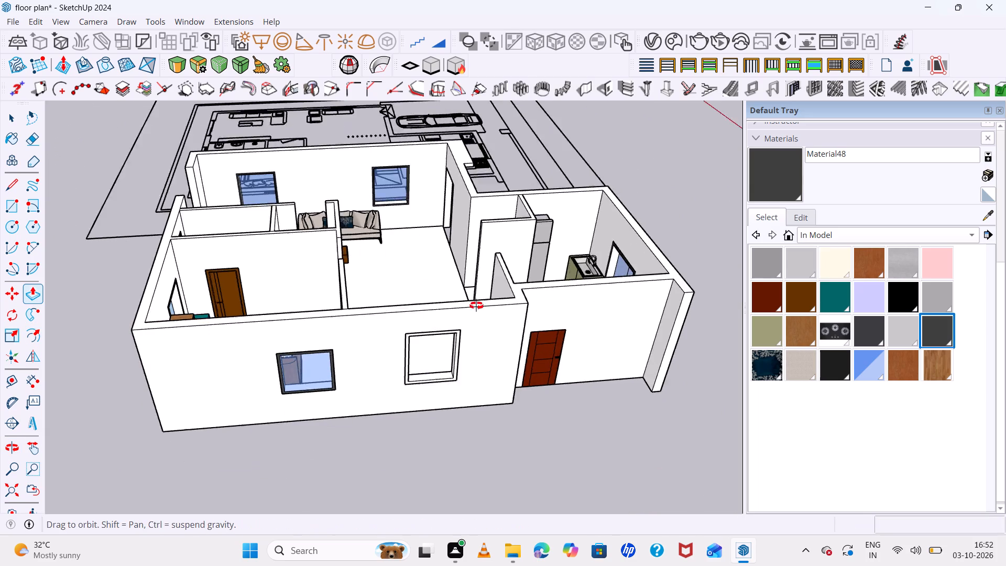
{"action": "middle_click_drag", "start_coordinate": [476, 306], "coordinate": [446, 283]}
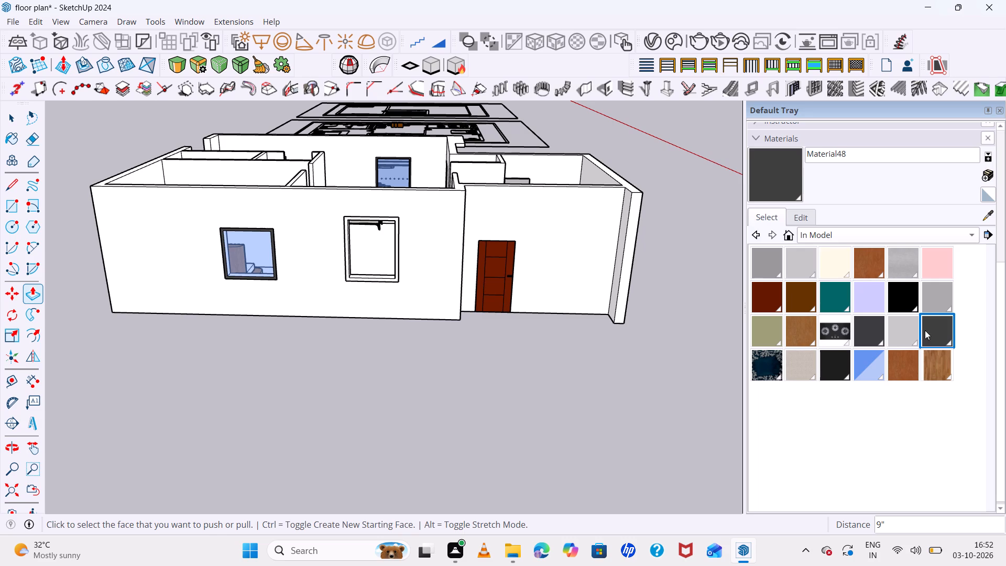
{"action": "left_click", "coordinate": [931, 329]}
{"action": "scroll", "coordinate": [379, 258], "scroll_direction": "up", "scroll_amount": 5}
{"action": "scroll", "coordinate": [401, 192], "scroll_direction": "up", "scroll_amount": 9}
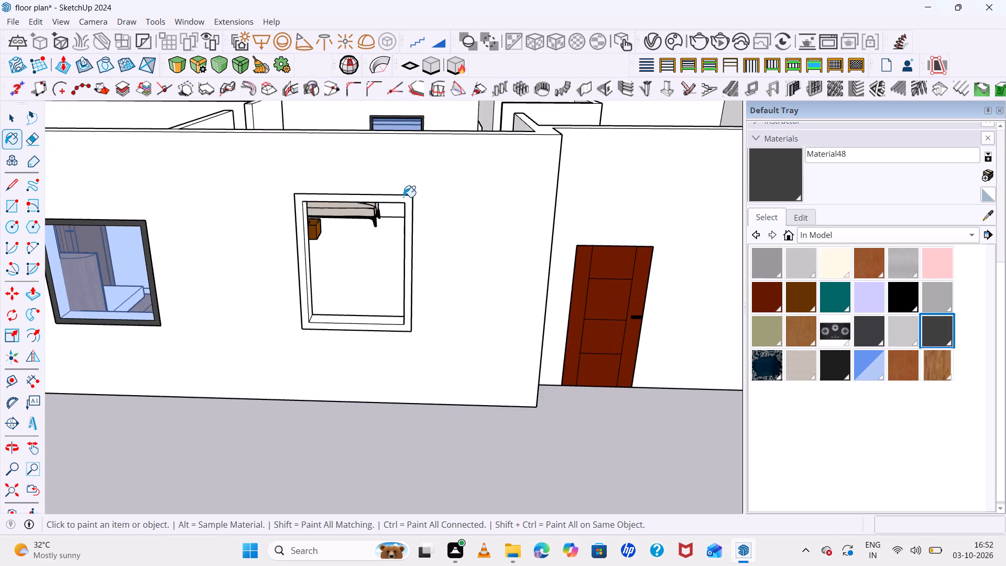
{"action": "scroll", "coordinate": [403, 197], "scroll_direction": "up", "scroll_amount": 2}
{"action": "left_click", "coordinate": [408, 201]}
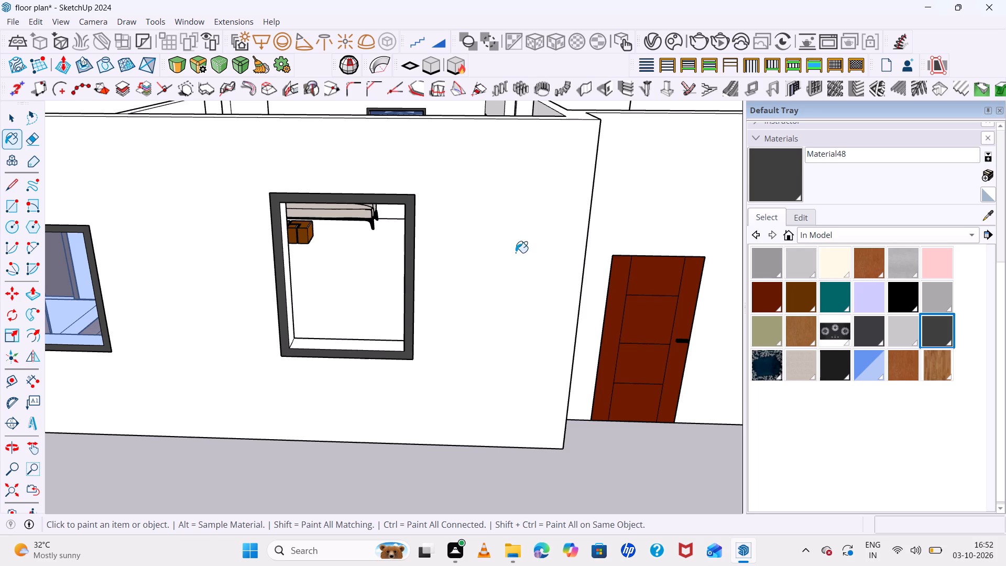
{"action": "scroll", "coordinate": [421, 269], "scroll_direction": "down", "scroll_amount": 7}
{"action": "middle_click_drag", "start_coordinate": [437, 292], "coordinate": [685, 563]}
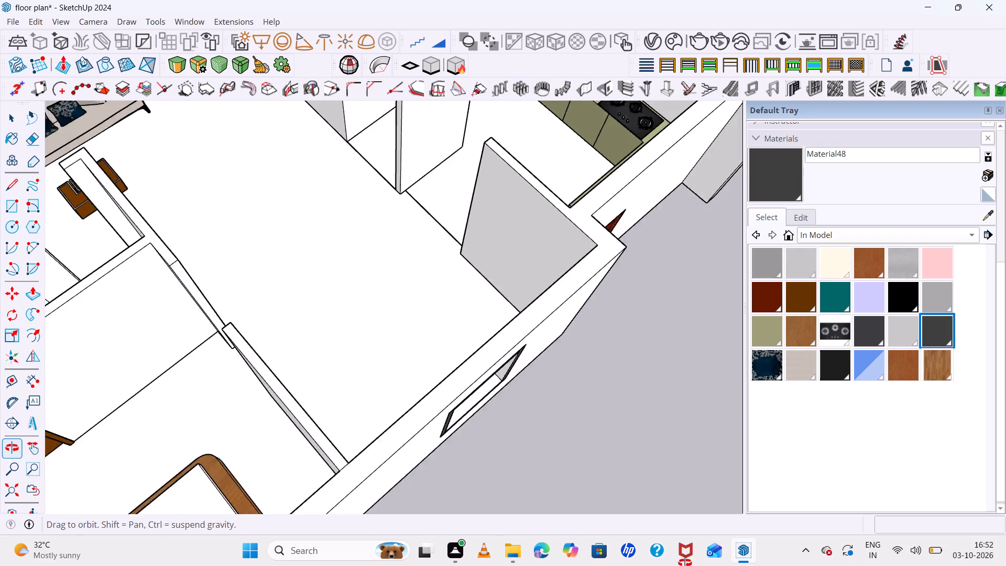
{"action": "middle_click_drag", "start_coordinate": [685, 563], "coordinate": [749, 558]}
{"action": "middle_click_drag", "start_coordinate": [460, 366], "coordinate": [777, 219]}
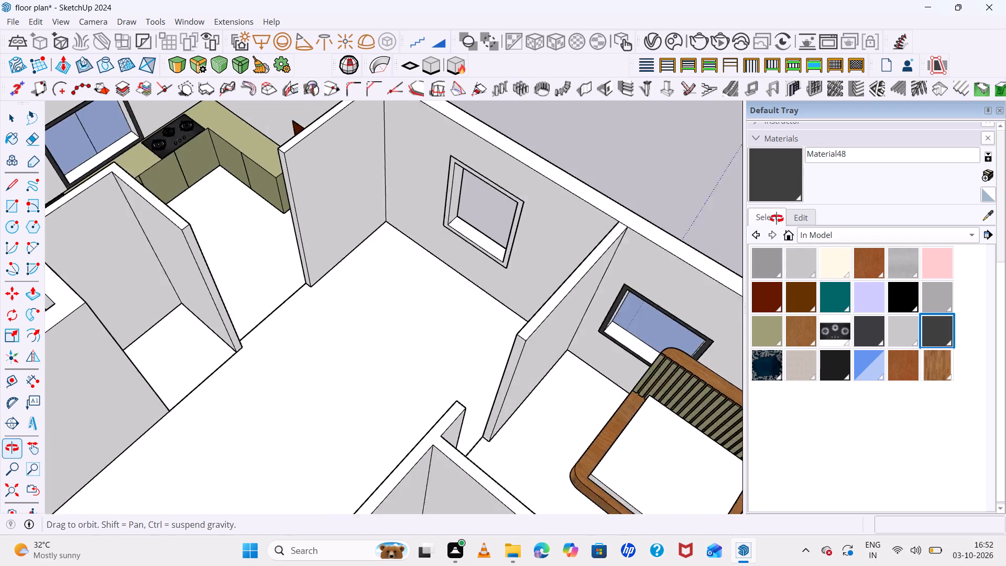
{"action": "middle_click_drag", "start_coordinate": [777, 219], "coordinate": [778, 211]}
{"action": "scroll", "coordinate": [528, 203], "scroll_direction": "up", "scroll_amount": 12}
{"action": "left_click", "coordinate": [549, 141]}
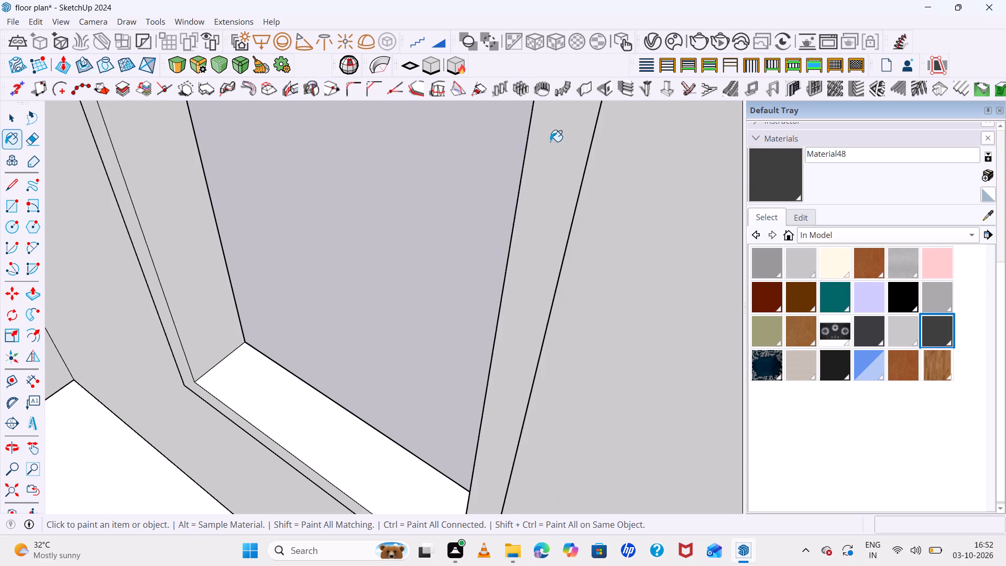
Draw a rectangle about 4' 6" by 3' 6" corner to corner across the opening inside the new window's frame border.
{"action": "scroll", "coordinate": [548, 171], "scroll_direction": "down", "scroll_amount": 20}
{"action": "middle_click_drag", "start_coordinate": [576, 201], "coordinate": [204, 241]}
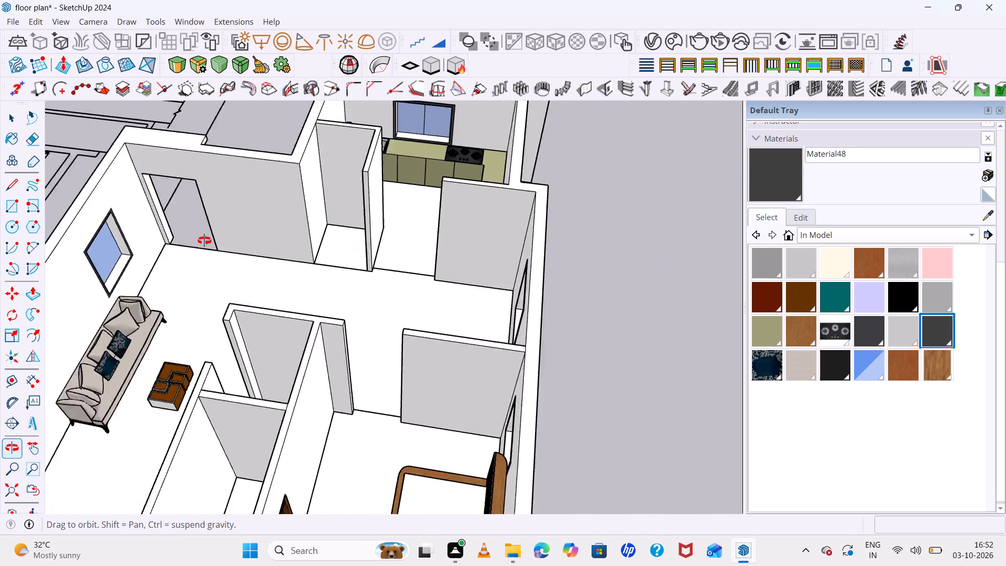
{"action": "middle_click_drag", "start_coordinate": [204, 241], "coordinate": [37, 120]}
{"action": "scroll", "coordinate": [422, 373], "scroll_direction": "up", "scroll_amount": 5}
{"action": "middle_click_drag", "start_coordinate": [605, 449], "coordinate": [582, 379]}
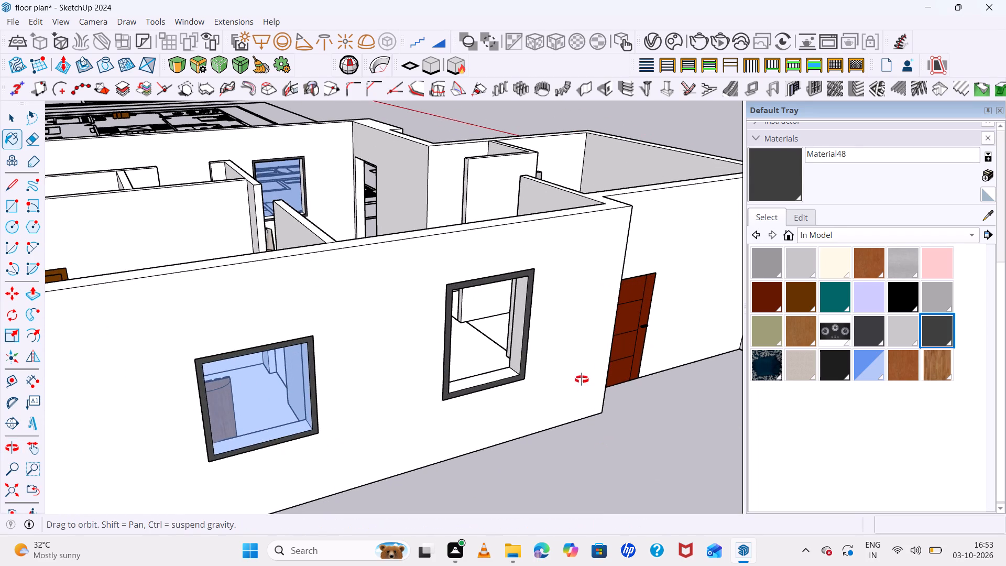
{"action": "middle_click_drag", "start_coordinate": [582, 379], "coordinate": [458, 336]}
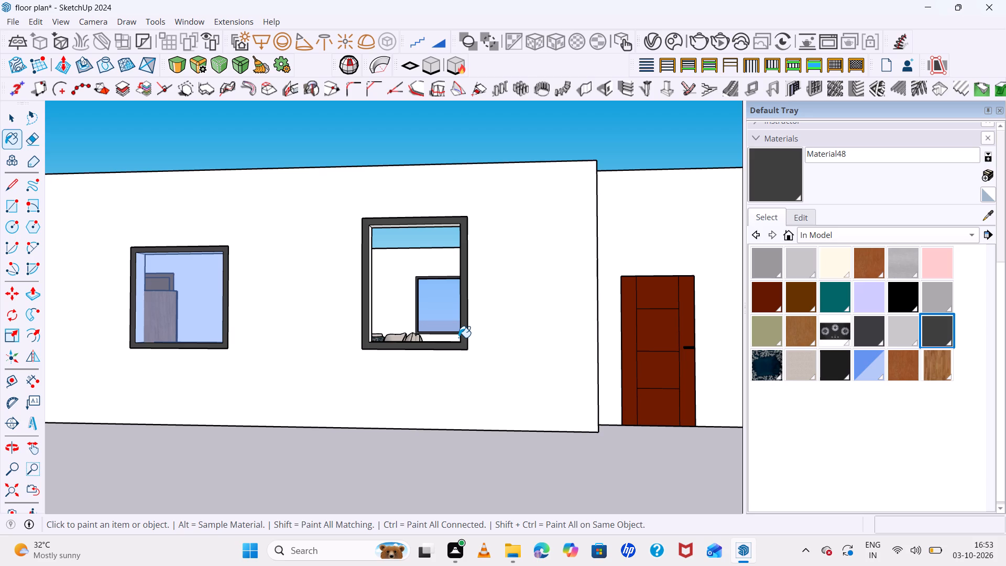
{"action": "key", "text": "r"}
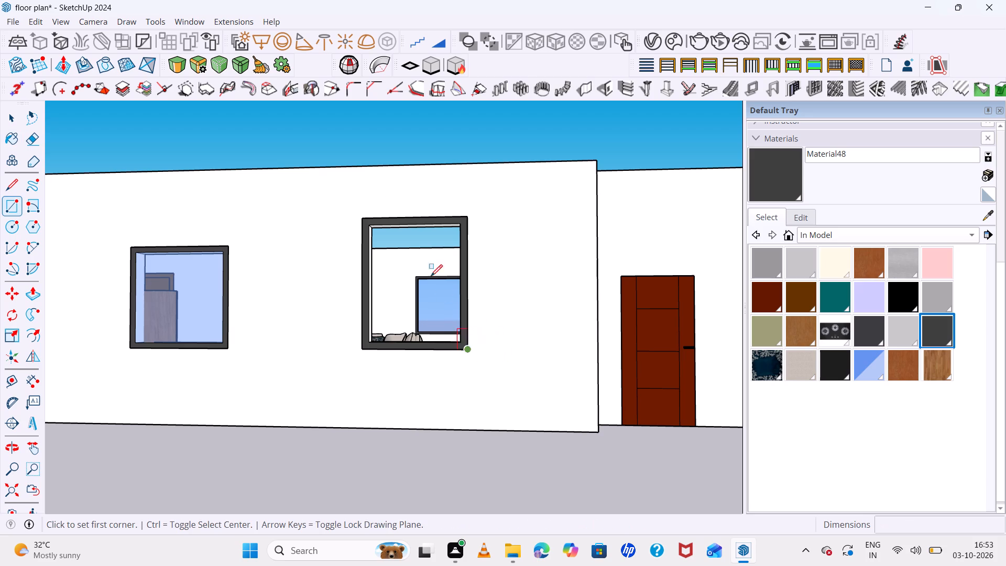
{"action": "scroll", "coordinate": [382, 204], "scroll_direction": "up", "scroll_amount": 7}
{"action": "double_click", "coordinate": [358, 242]}
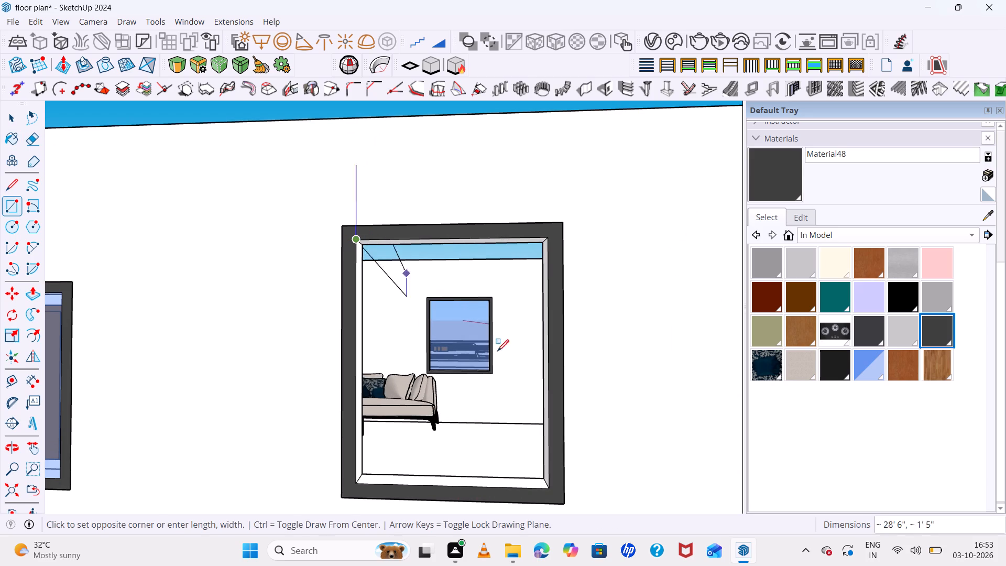
{"action": "left_click", "coordinate": [548, 489]}
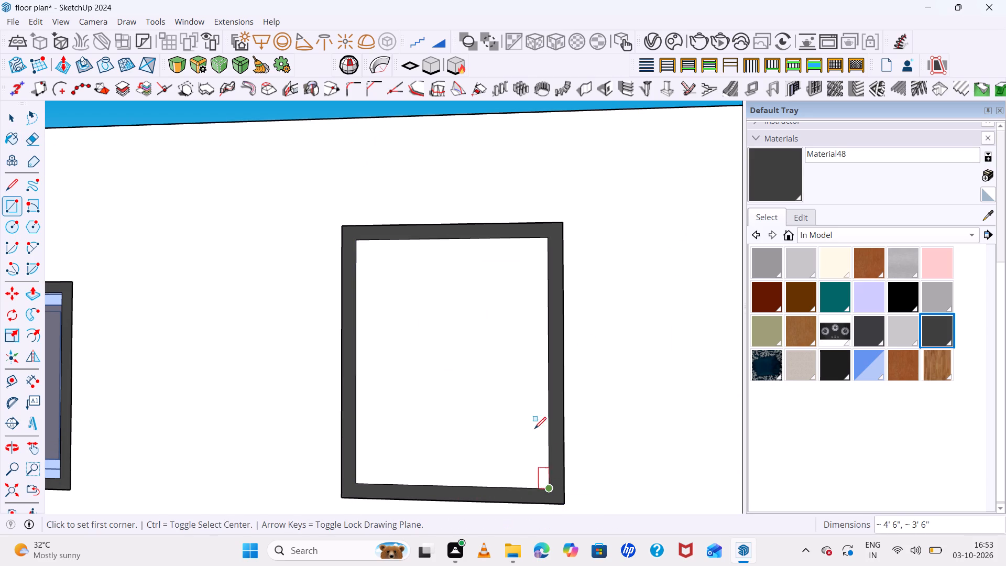
Paint the new window pane with the in-model material Translucent Glass Blue.
{"action": "left_click", "coordinate": [877, 369]}
{"action": "left_click", "coordinate": [478, 301]}
Examine the house from outside and above, checking the finished windows and the rooms.
{"action": "scroll", "coordinate": [472, 265], "scroll_direction": "down", "scroll_amount": 2}
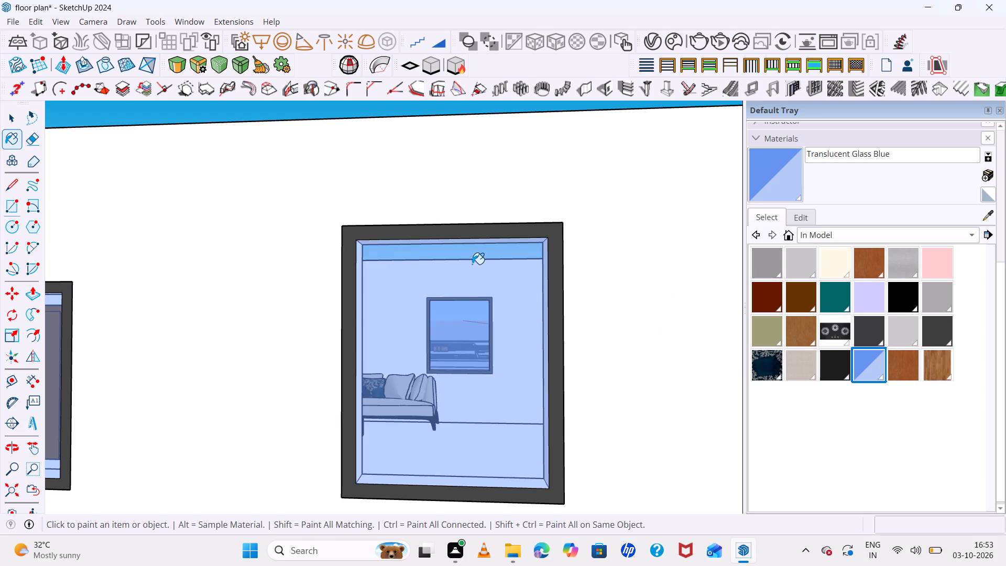
{"action": "scroll", "coordinate": [472, 264], "scroll_direction": "down", "scroll_amount": 12}
{"action": "middle_click_drag", "start_coordinate": [540, 289], "coordinate": [563, 362]}
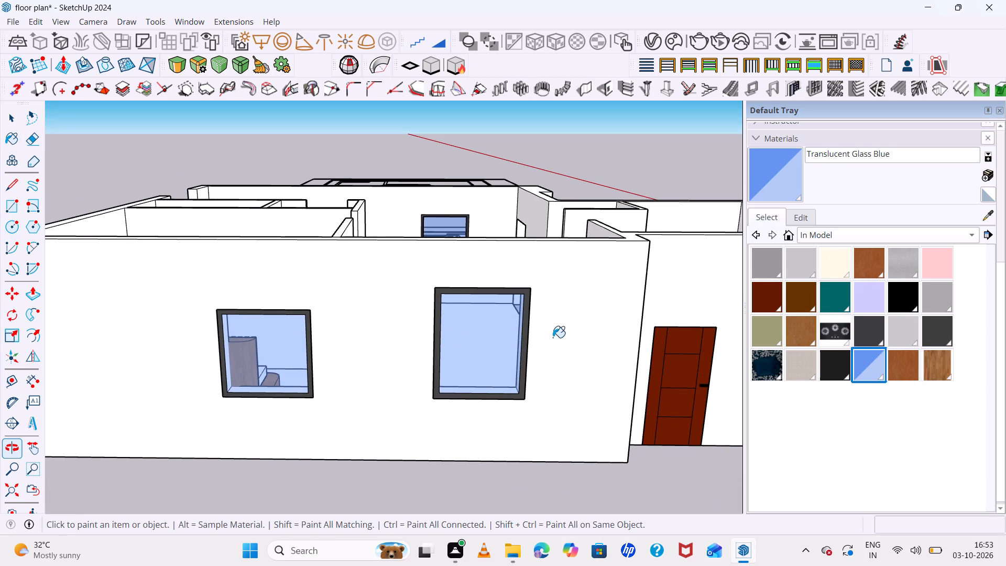
{"action": "scroll", "coordinate": [569, 231], "scroll_direction": "down", "scroll_amount": 13}
{"action": "middle_click_drag", "start_coordinate": [668, 351], "coordinate": [759, 415]}
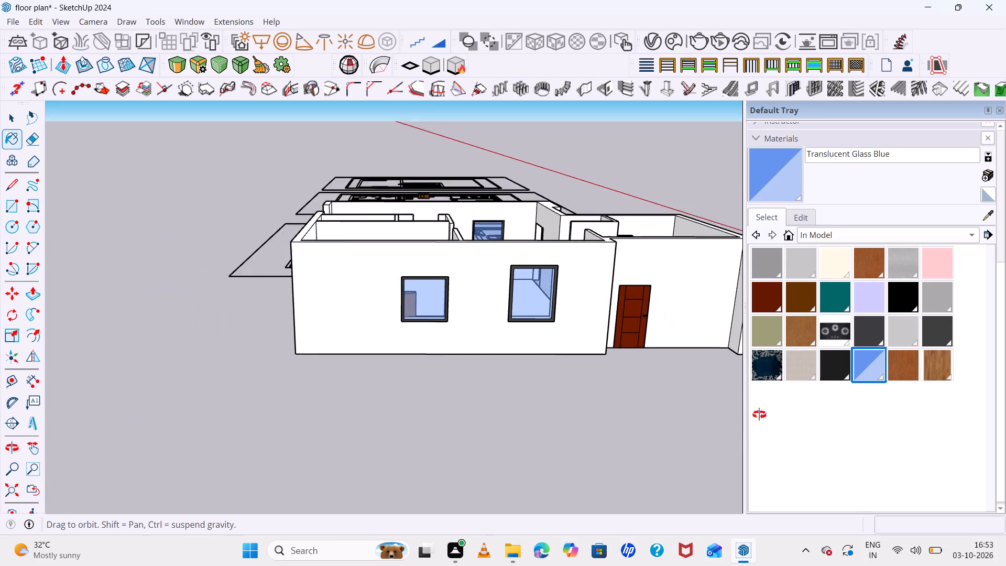
{"action": "middle_click_drag", "start_coordinate": [759, 415], "coordinate": [736, 452]}
{"action": "middle_click", "coordinate": [736, 452]}
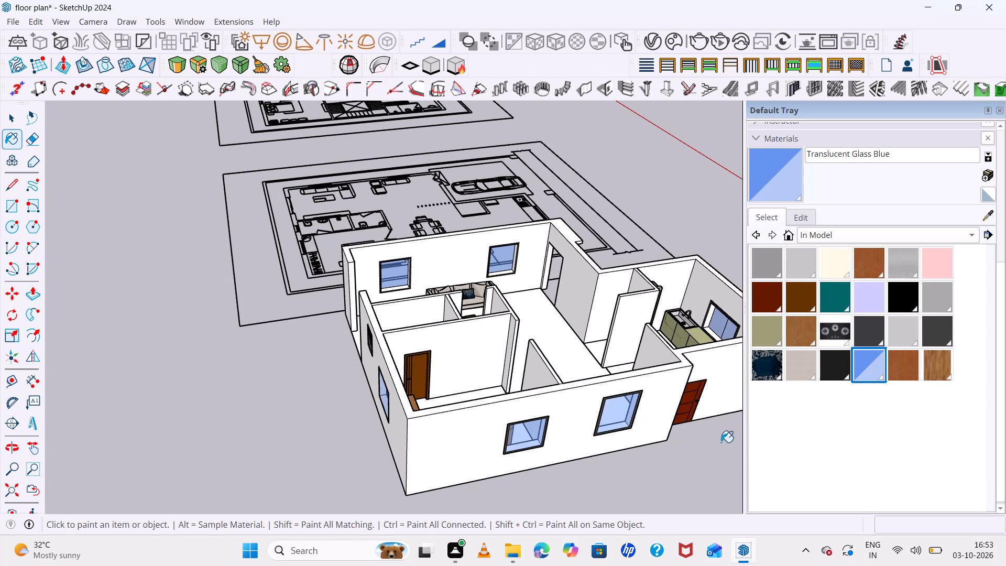